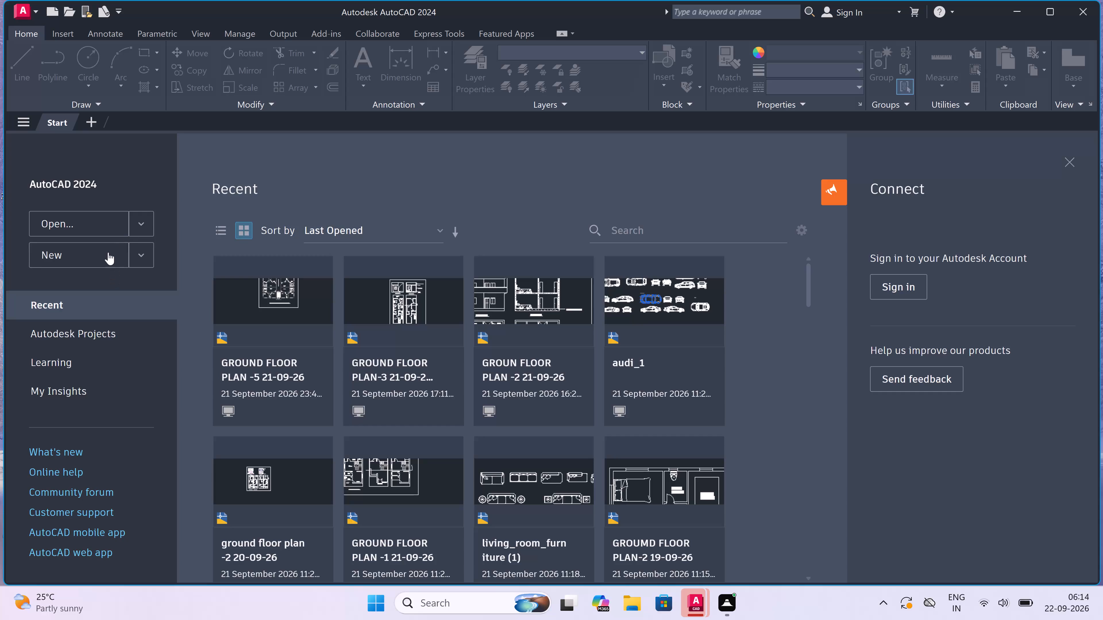
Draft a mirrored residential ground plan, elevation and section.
Create a new blank drawing.
double_click(83, 258)
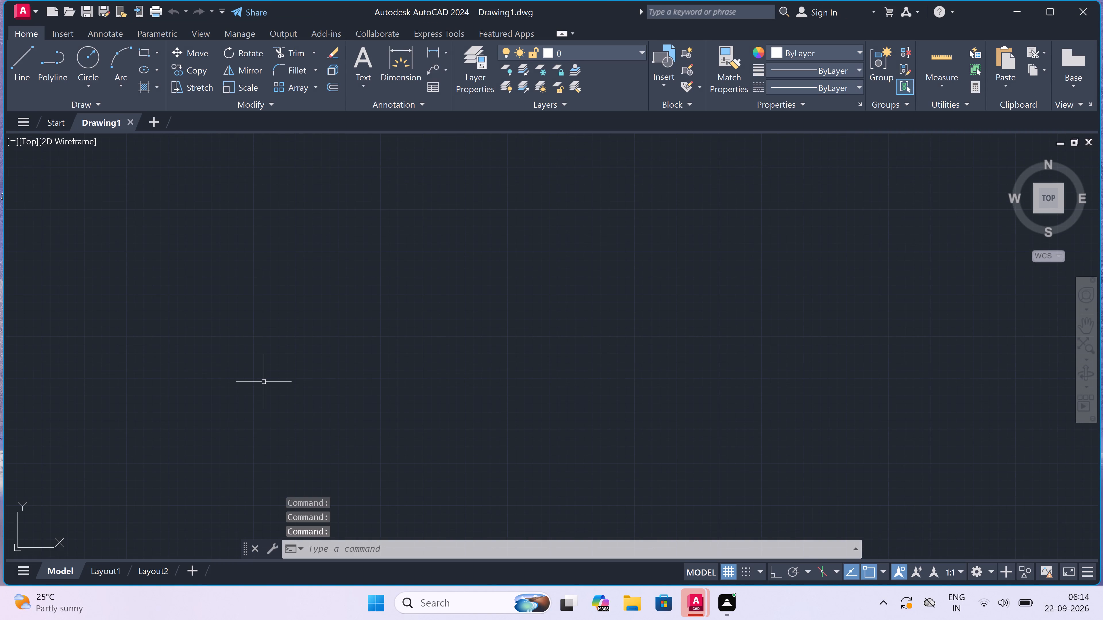
Configure the drawing units to Engineering length type, 0'-0" precision and Inches as the insertion scale.
text(un)
key(space)
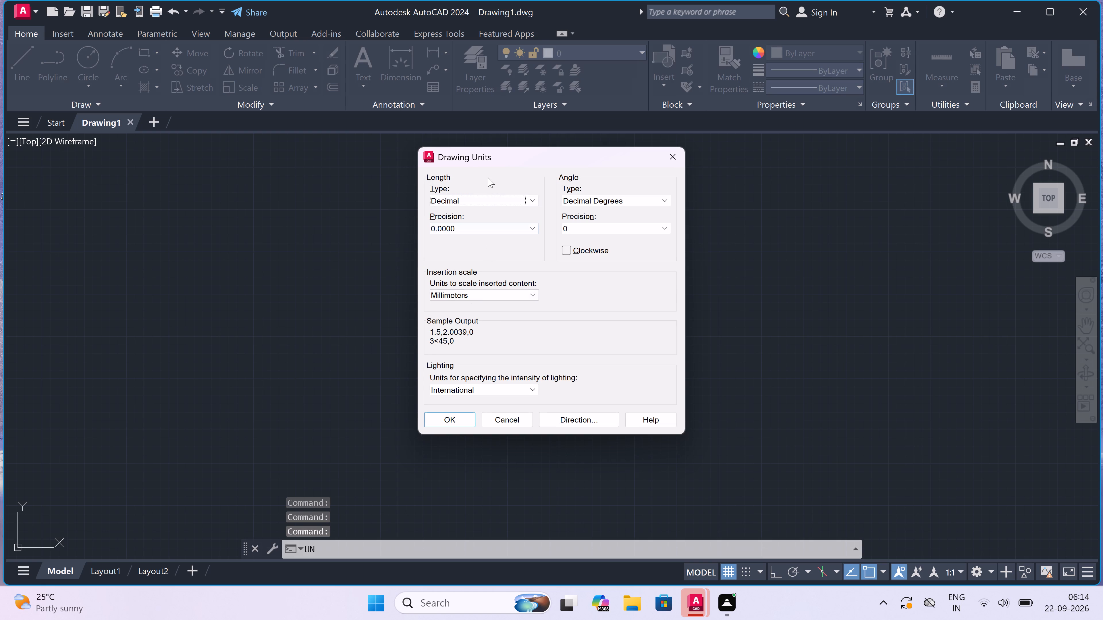
click(485, 195)
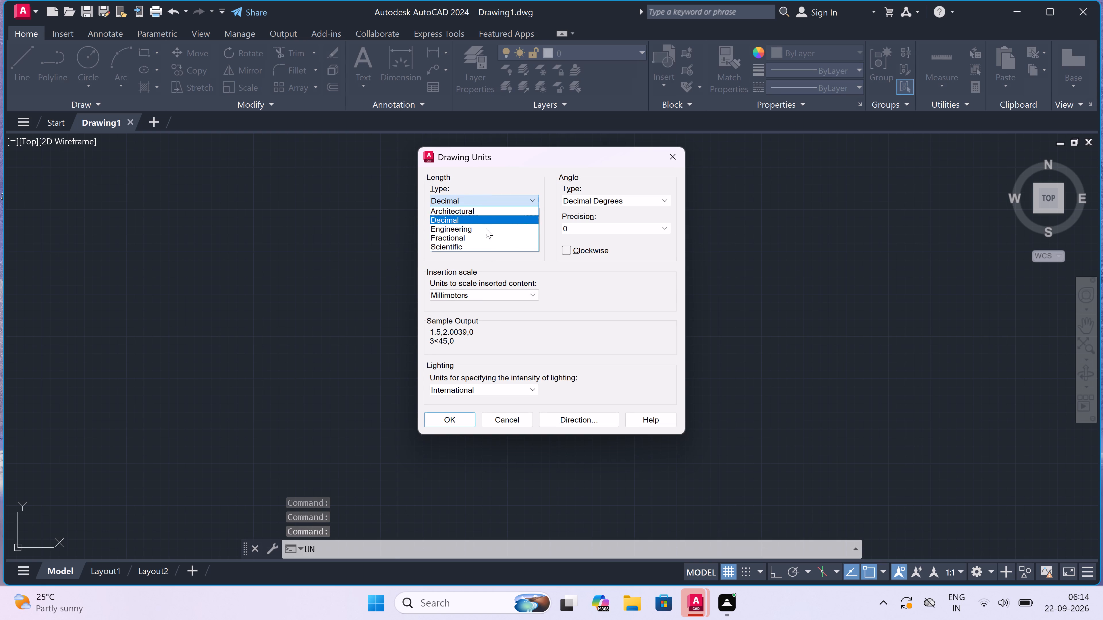
click(486, 230)
click(483, 226)
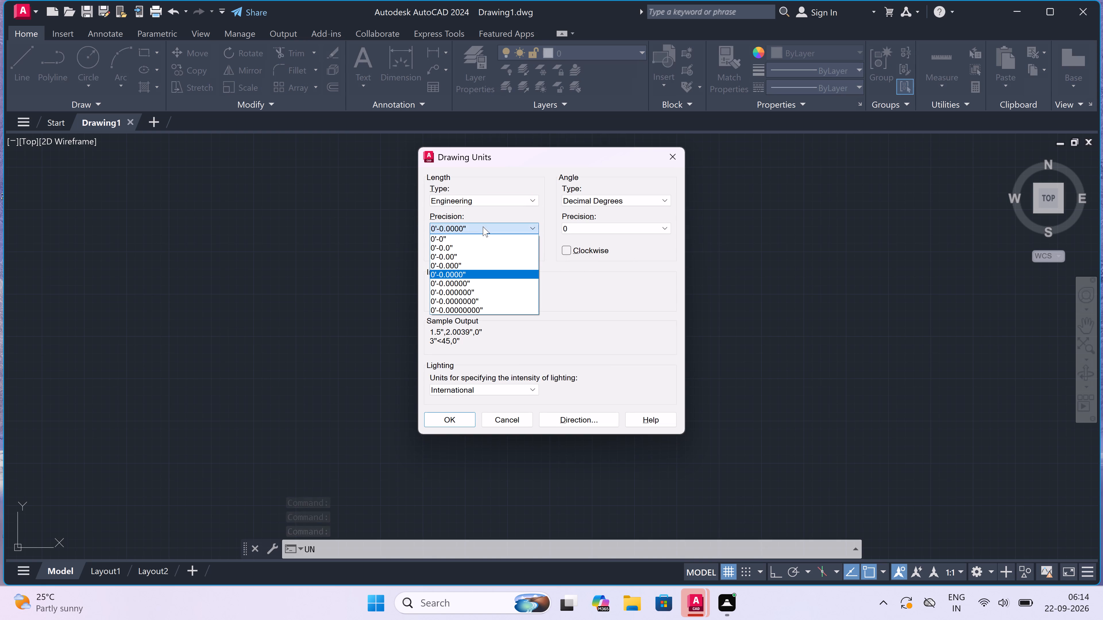
click(481, 235)
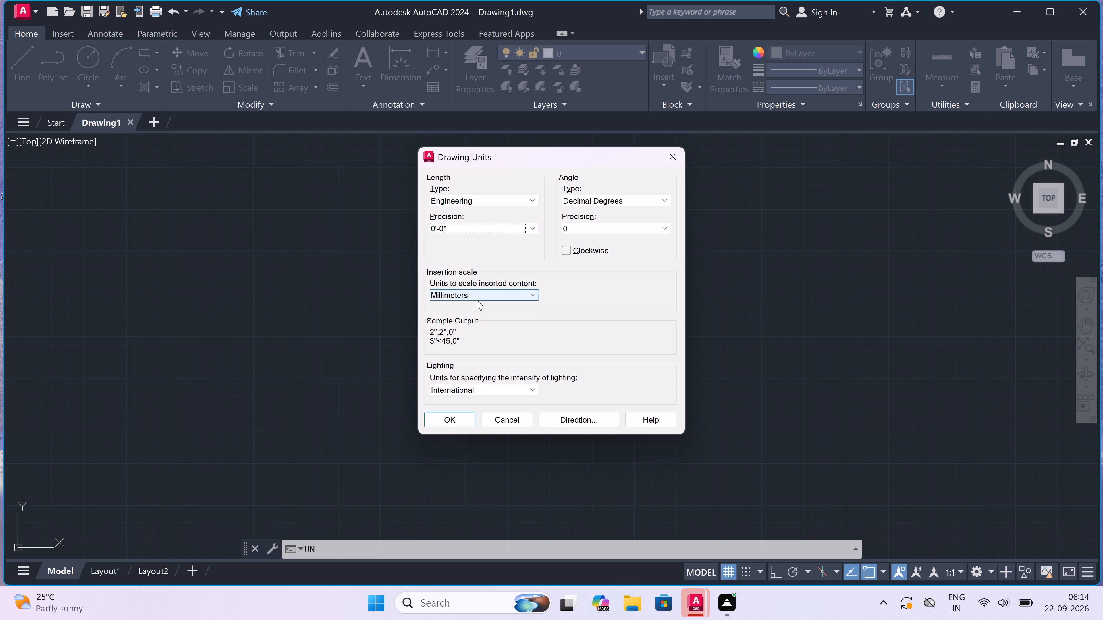
click(476, 293)
double_click(476, 313)
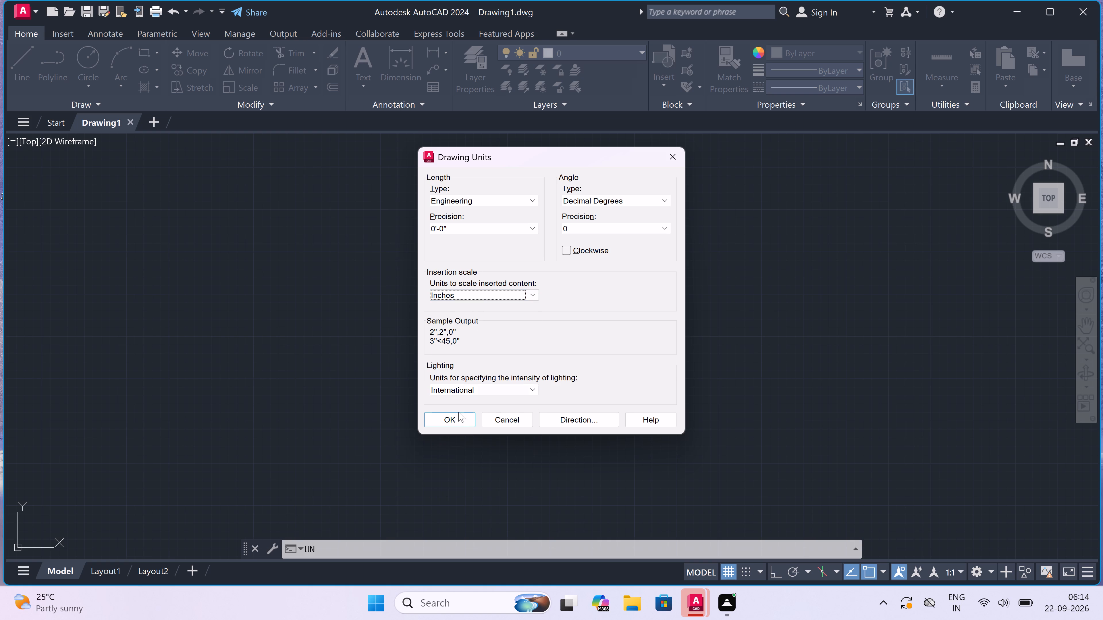
click(455, 414)
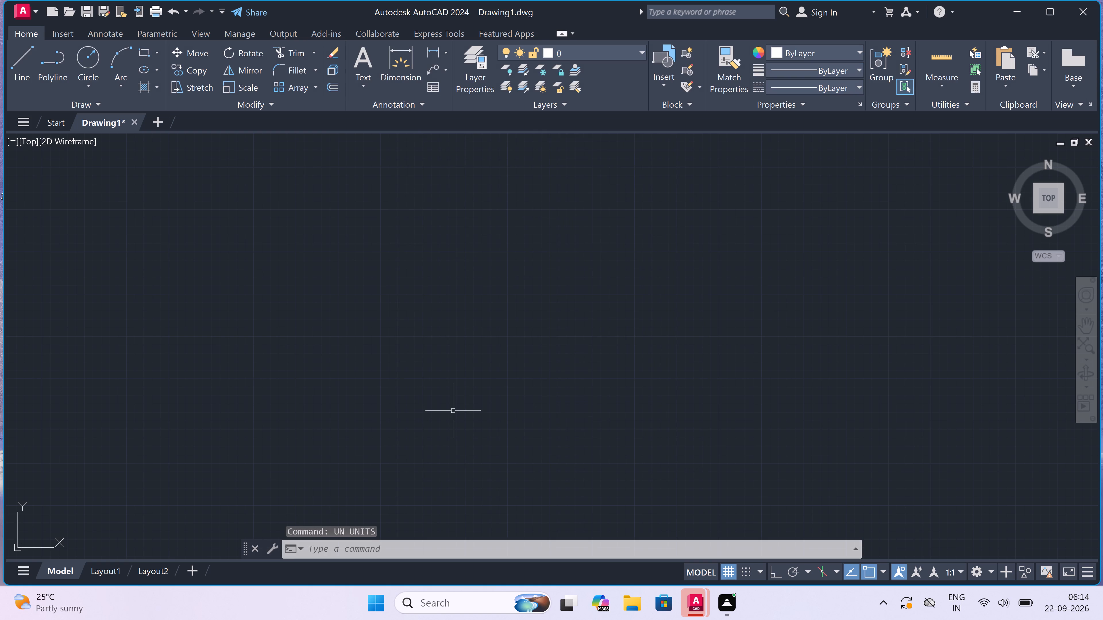
With Ortho on, draw one horizontal and one vertical construction line crossing at a common point.
text(xl)
key(space)
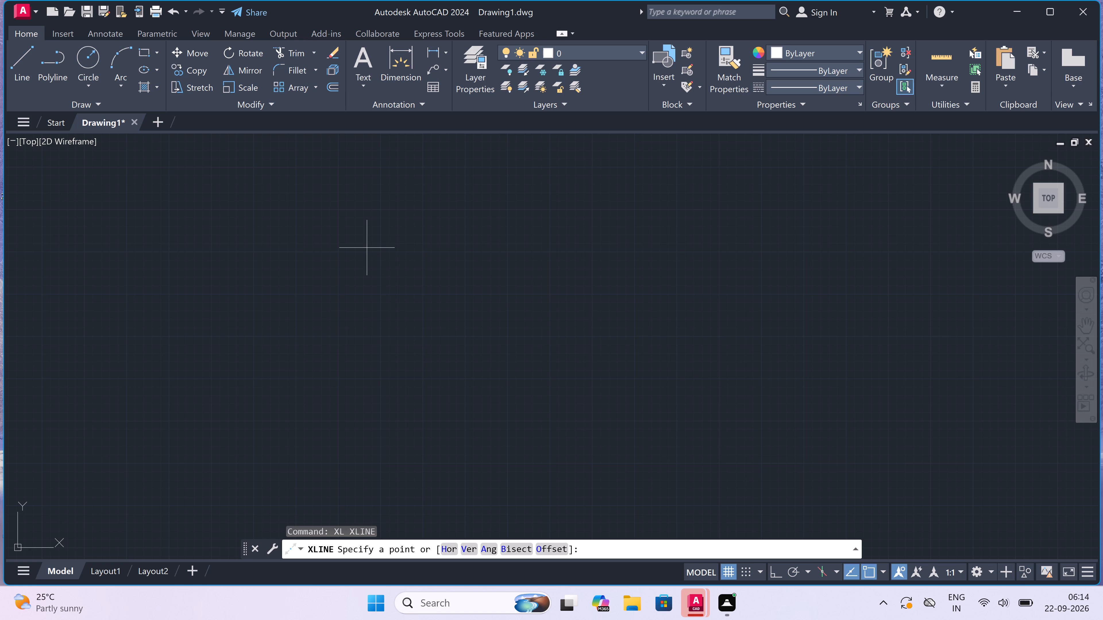
click(342, 181)
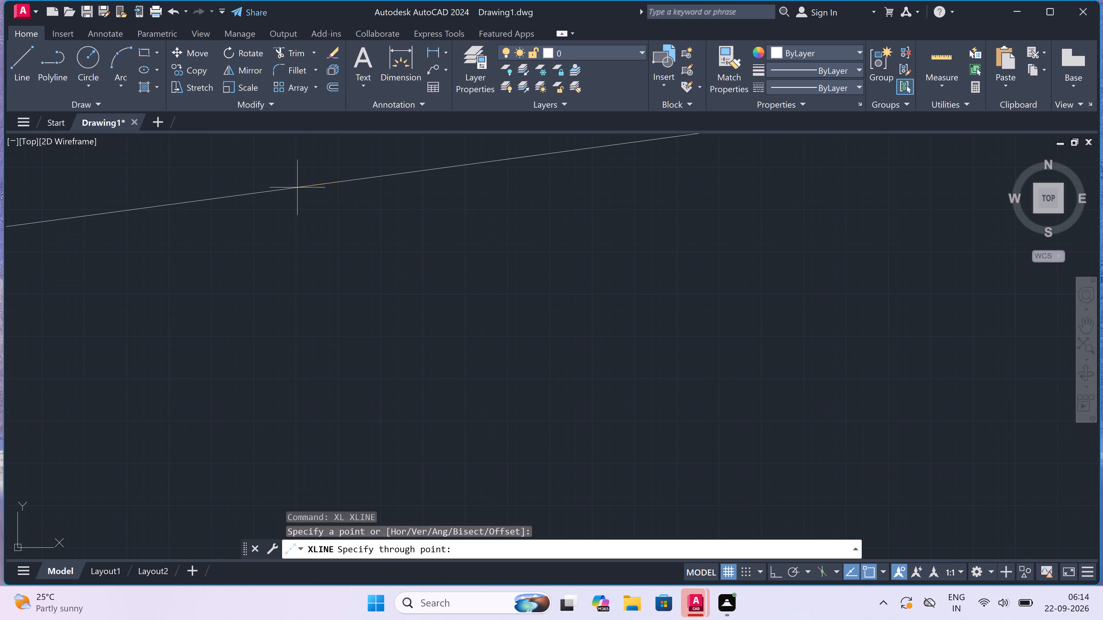
key(F8)
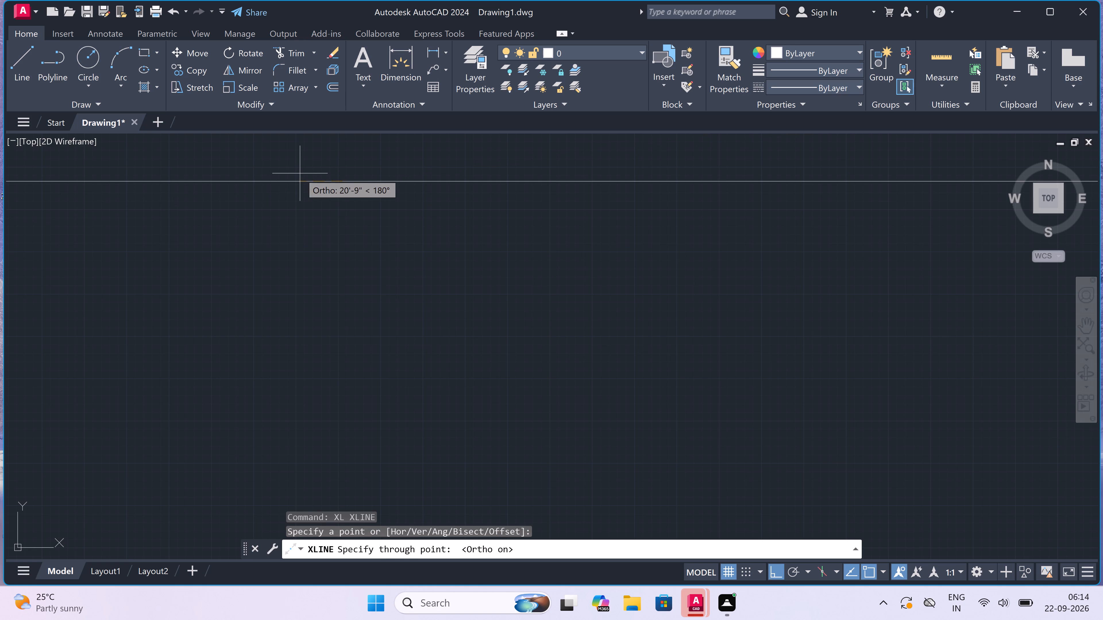
click(300, 173)
click(300, 174)
click(409, 387)
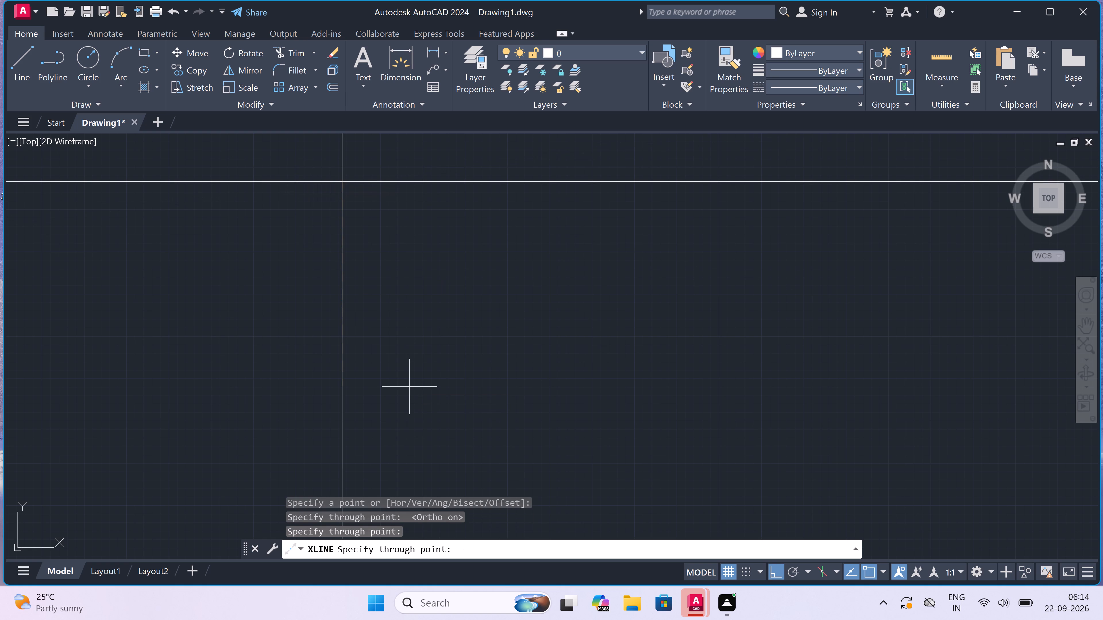
key(Escape)
Trim the horizontal line left of the crossing and the vertical line above it, leaving a top-left corner.
scroll(409, 385, down, 3)
scroll(385, 311, up, 4)
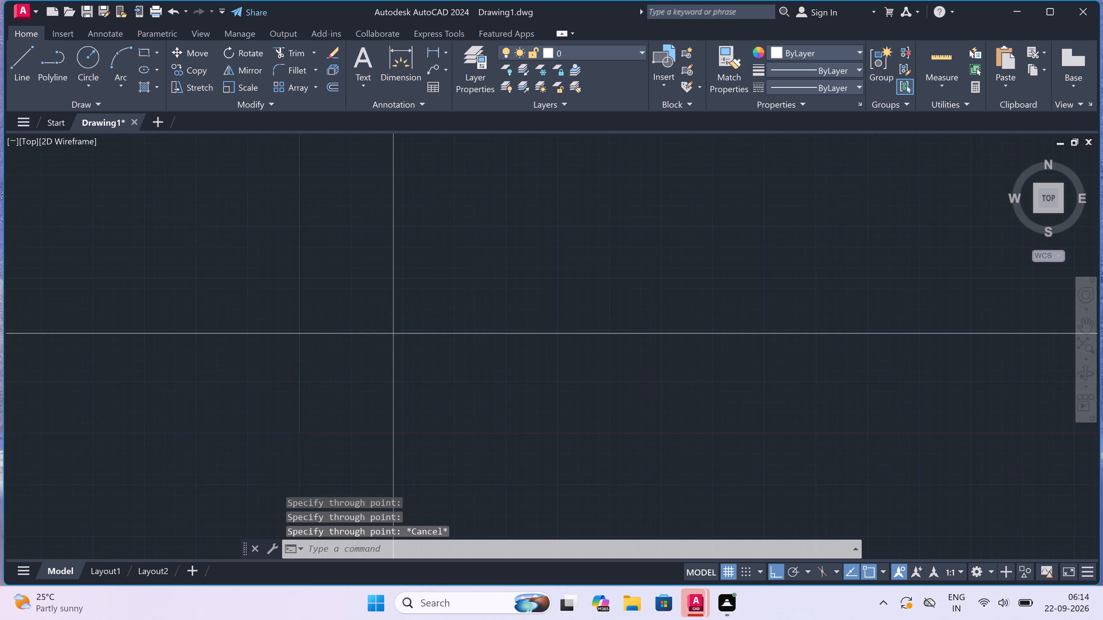
scroll(404, 375, down, 2)
scroll(414, 425, up, 4)
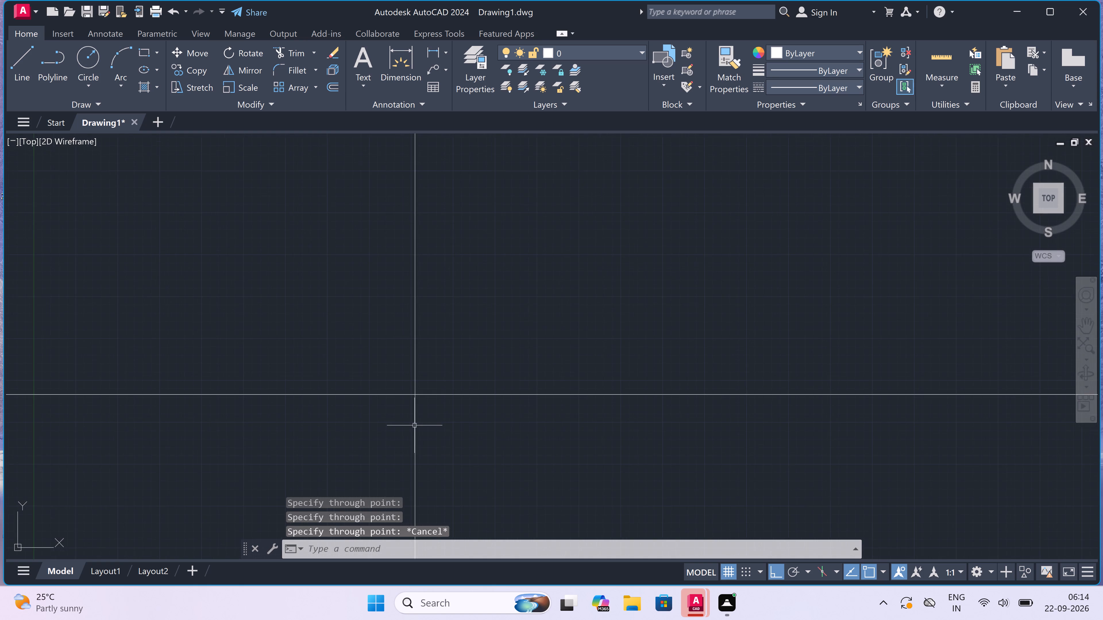
text(tr)
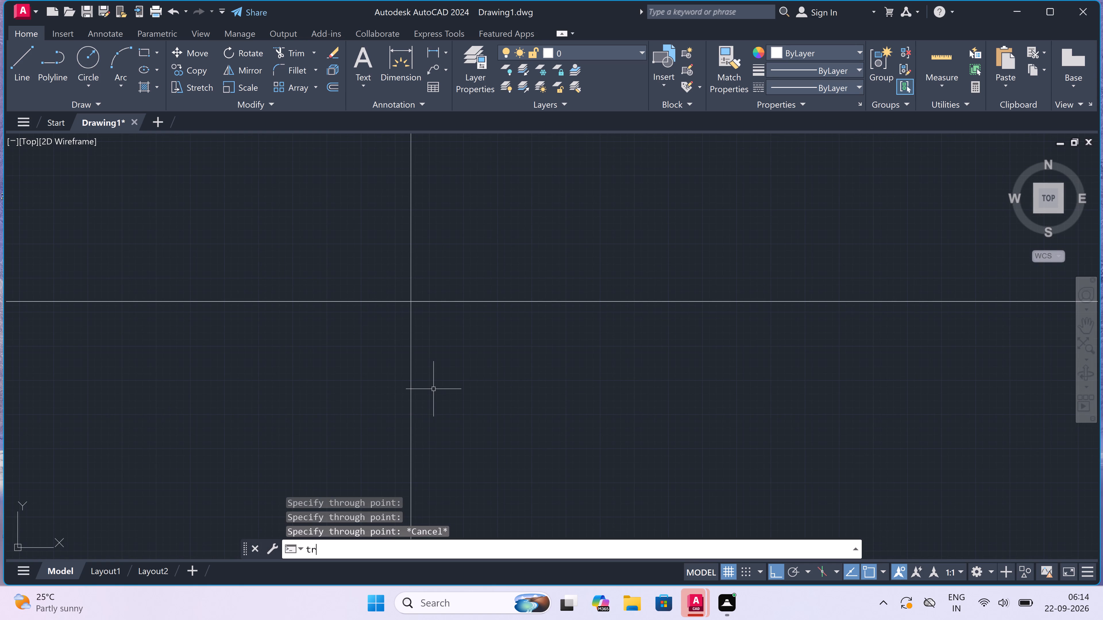
key(space)
click(448, 199)
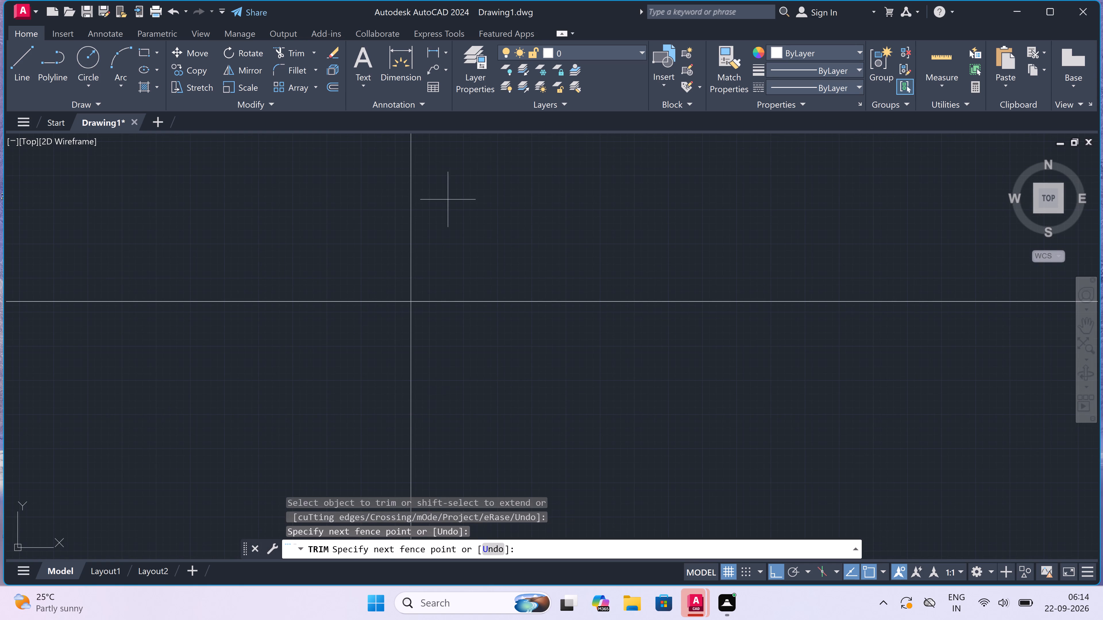
click(0, 346)
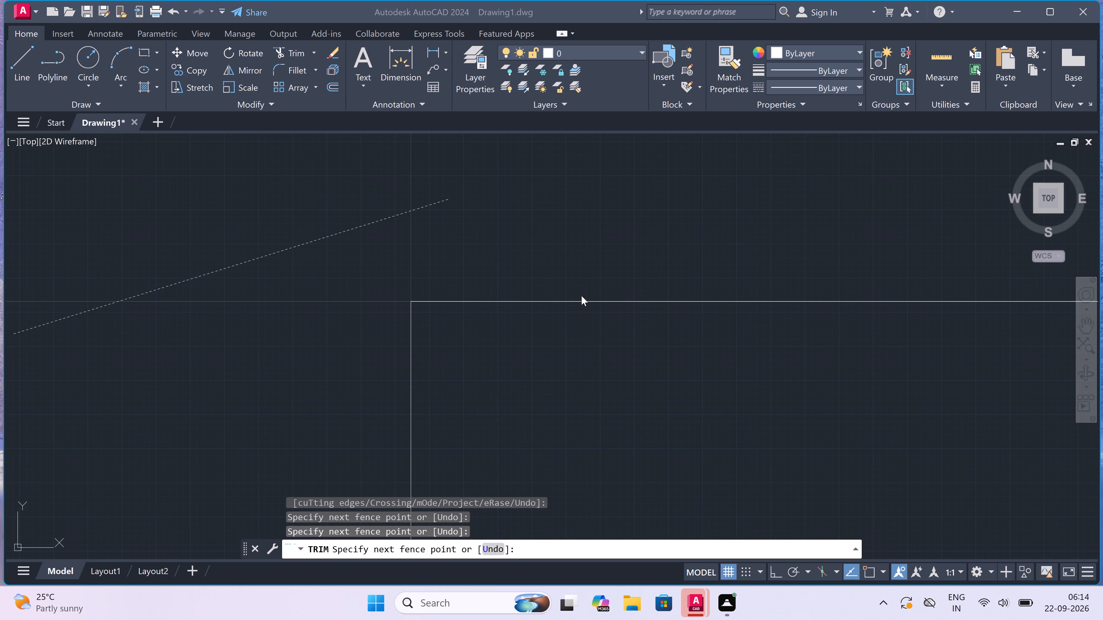
click(184, 282)
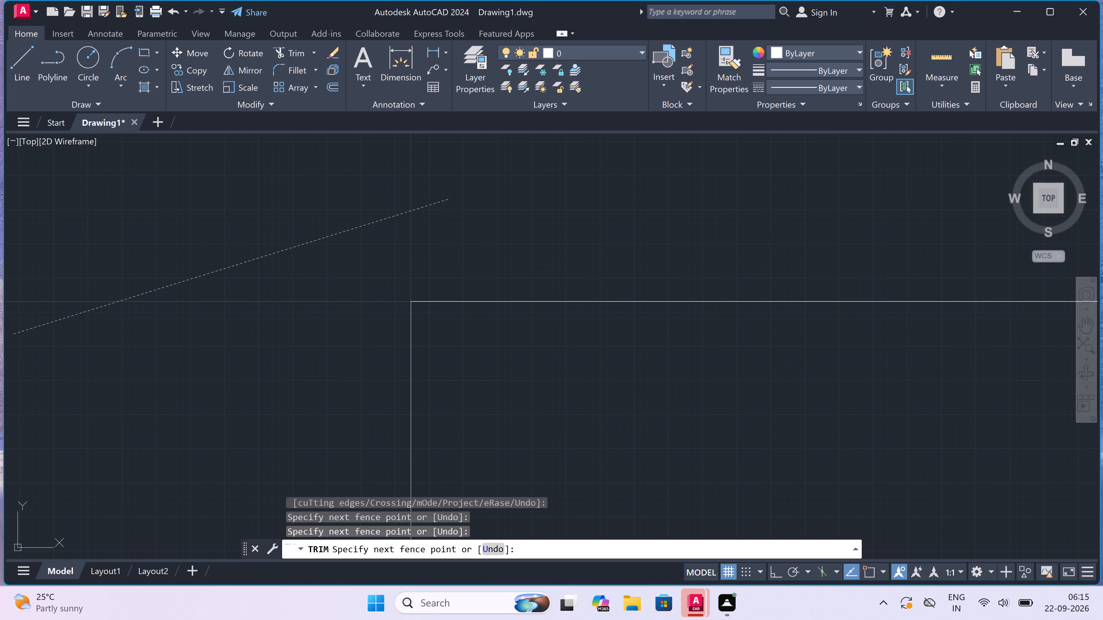
click(182, 373)
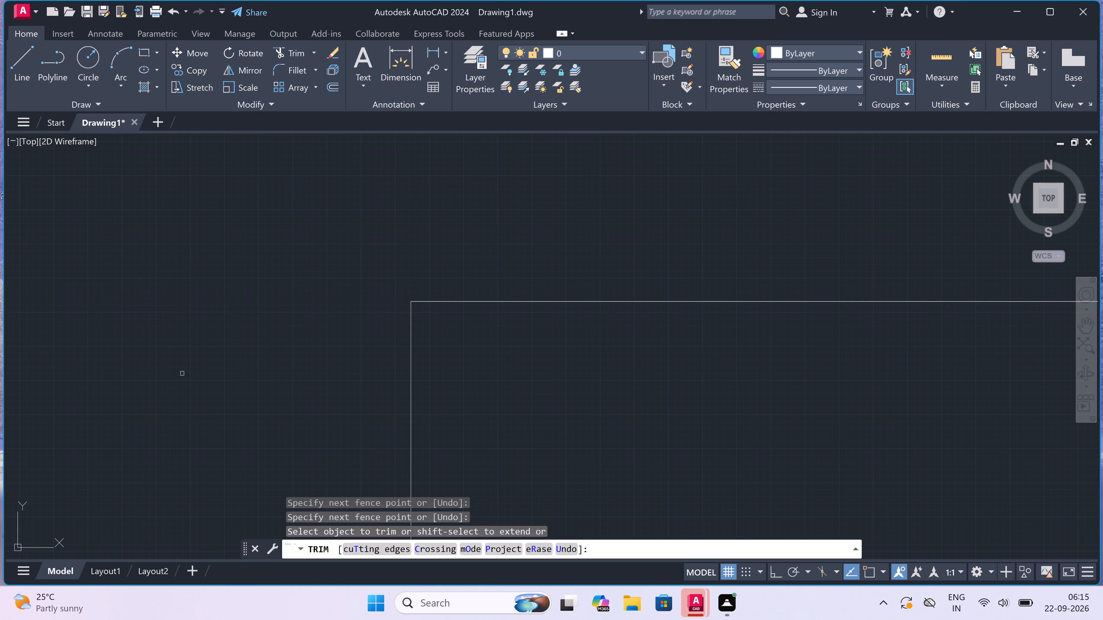
key(Escape)
Offset the top horizontal line and the left vertical line 9" inward to form the outer wall thickness.
scroll(494, 329, up, 3)
scroll(494, 328, down, 2)
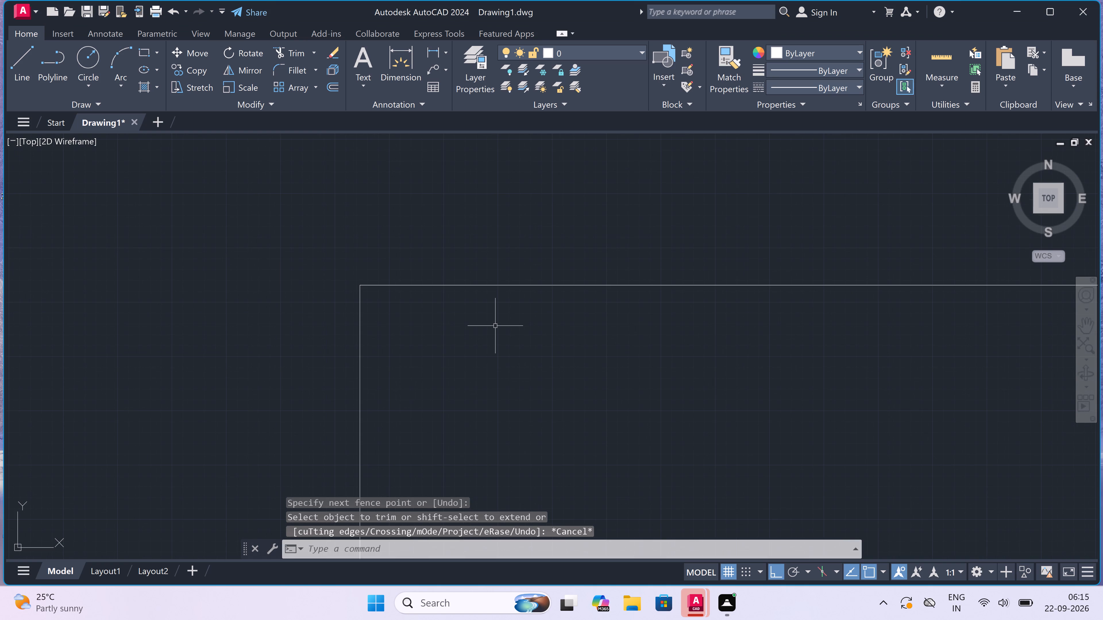
text(o)
key(space)
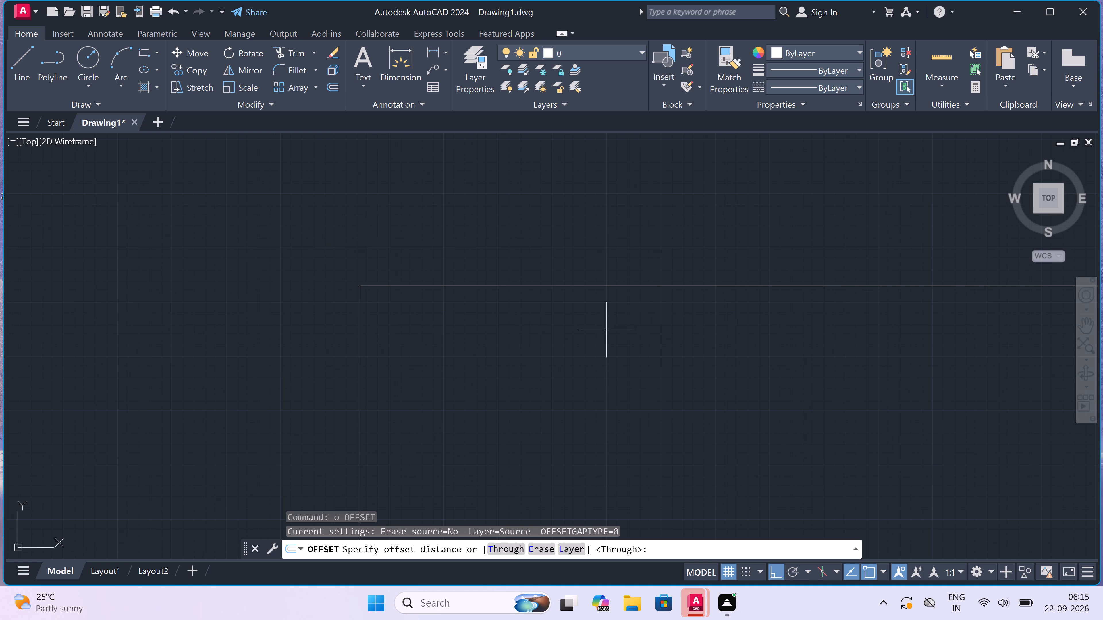
drag(622, 287, 624, 311)
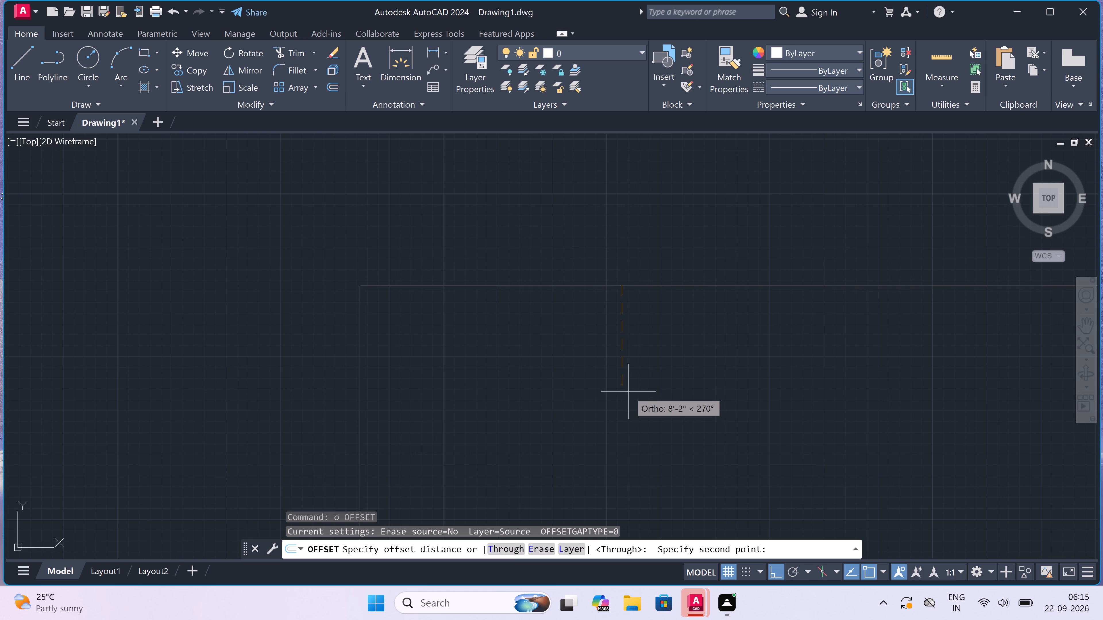
key(9)
text(")
key(space)
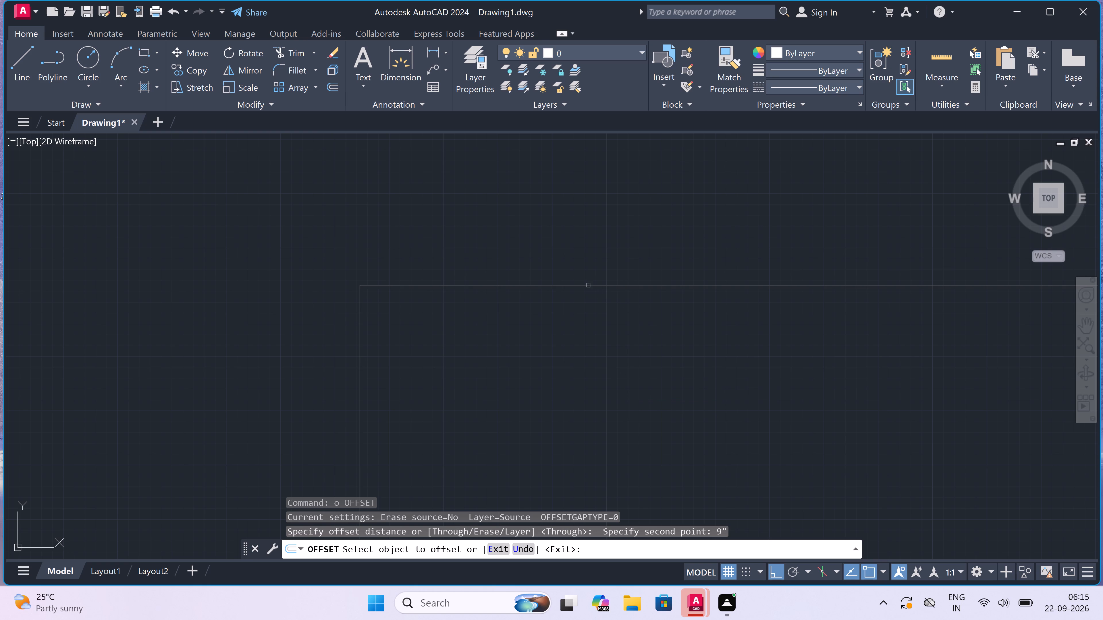
drag(588, 285, 588, 293)
click(585, 313)
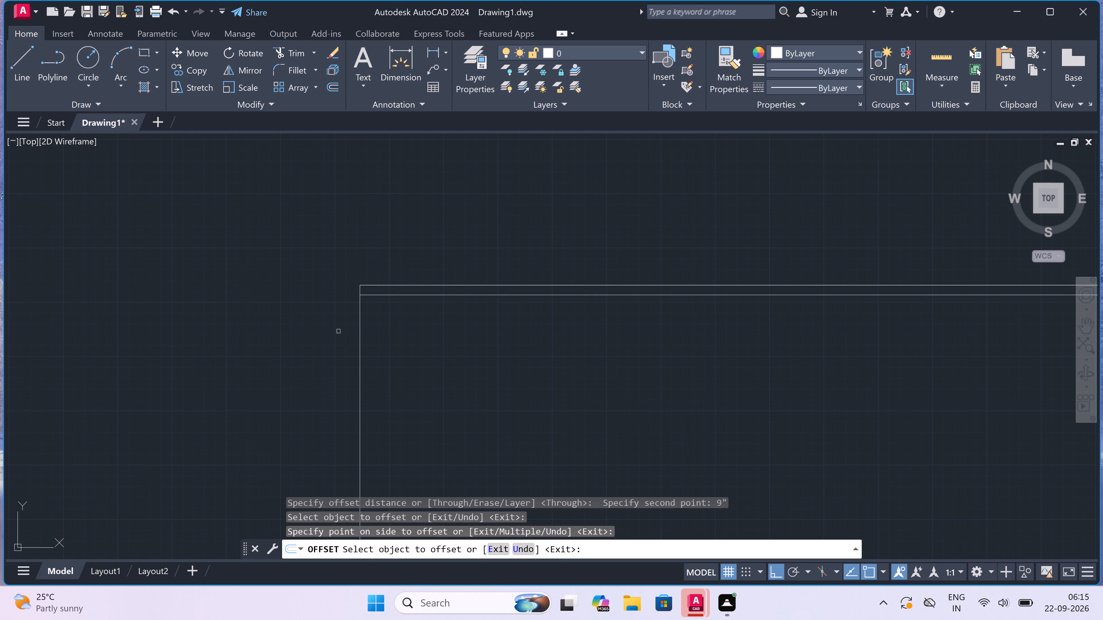
drag(361, 324, 365, 326)
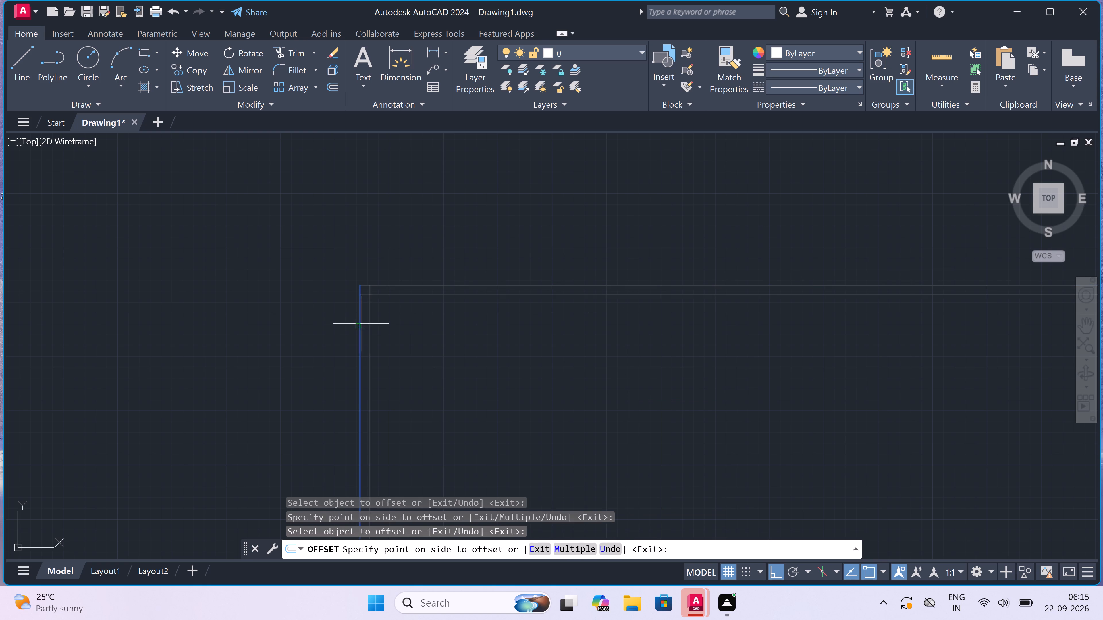
drag(365, 326, 369, 328)
click(410, 328)
key(Escape)
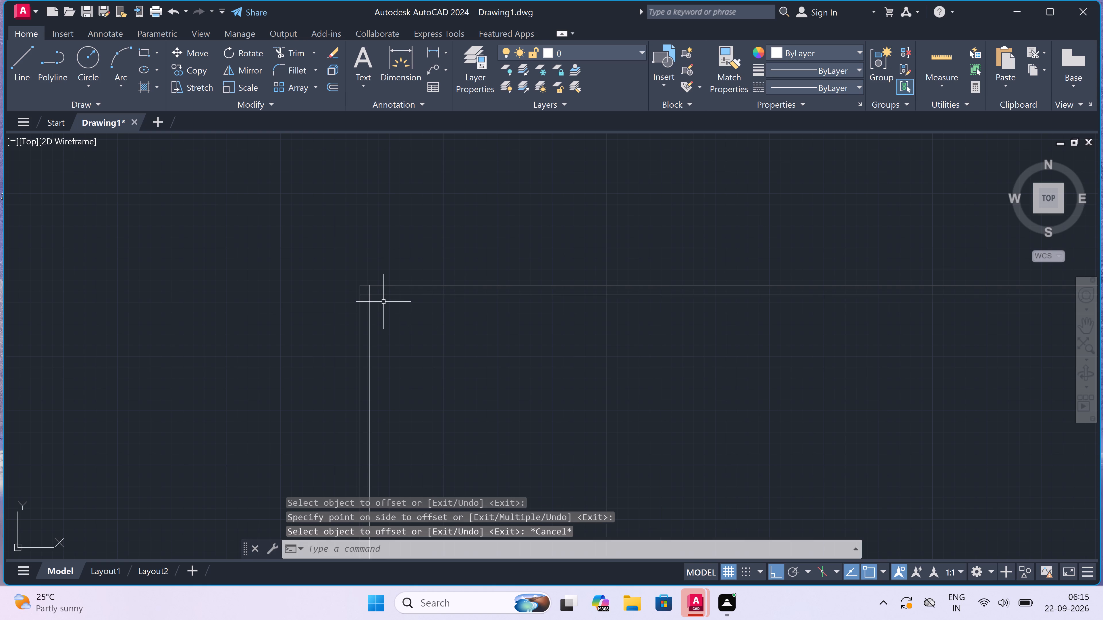
Offset the inner line of the top wall 11' downward.
key(space)
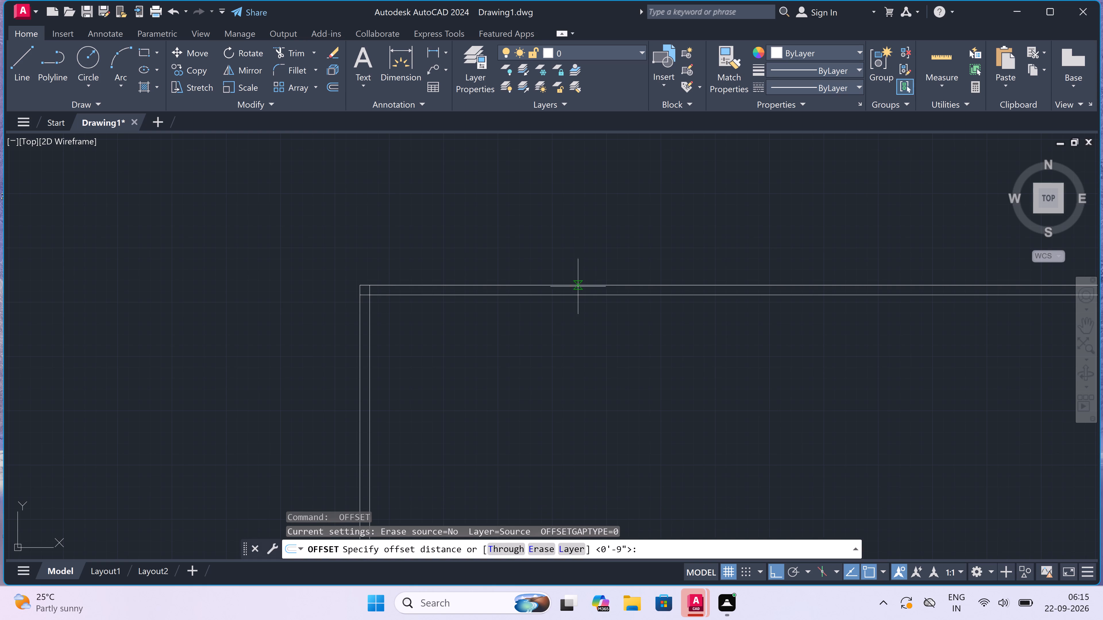
drag(570, 297, 569, 361)
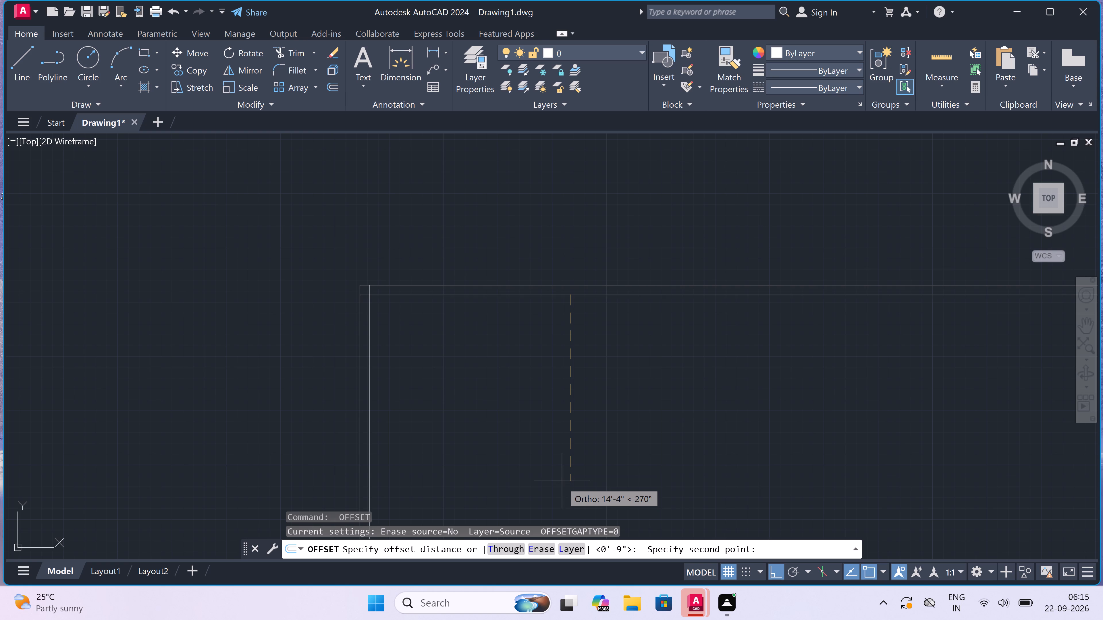
text(11')
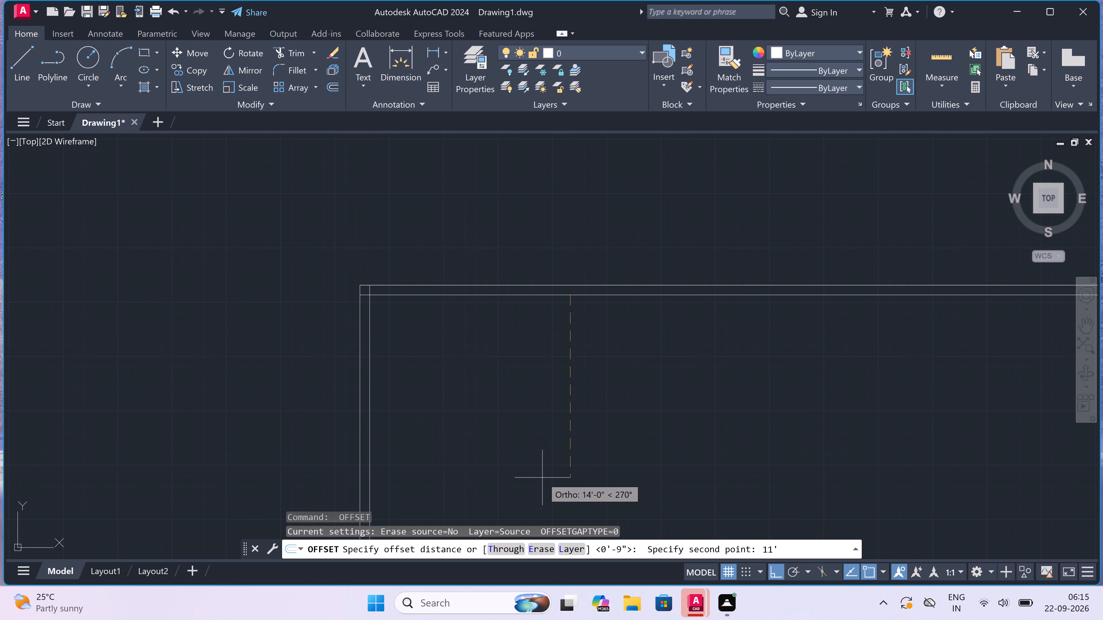
key(space)
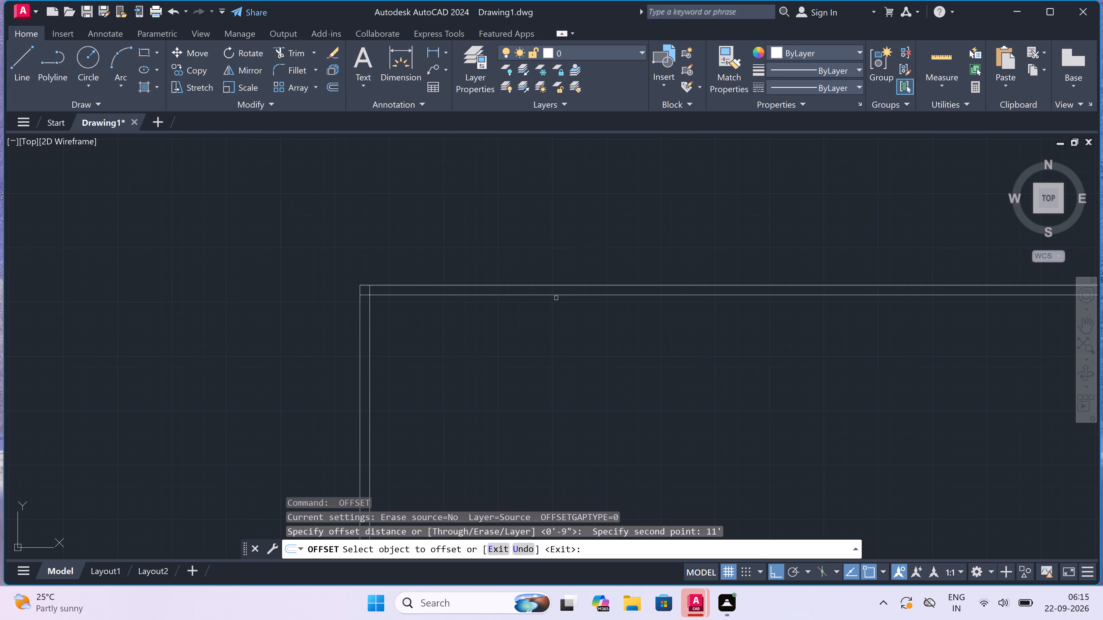
drag(556, 296, 556, 305)
click(553, 325)
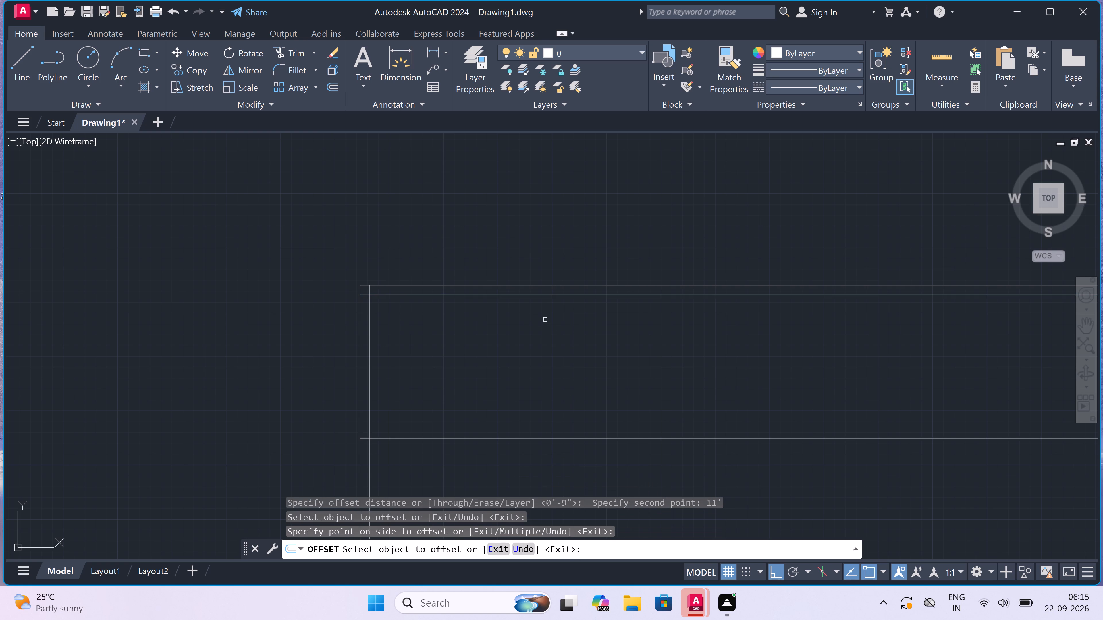
key(Escape)
Offset the inner line of the left wall 11' to the right.
key(space)
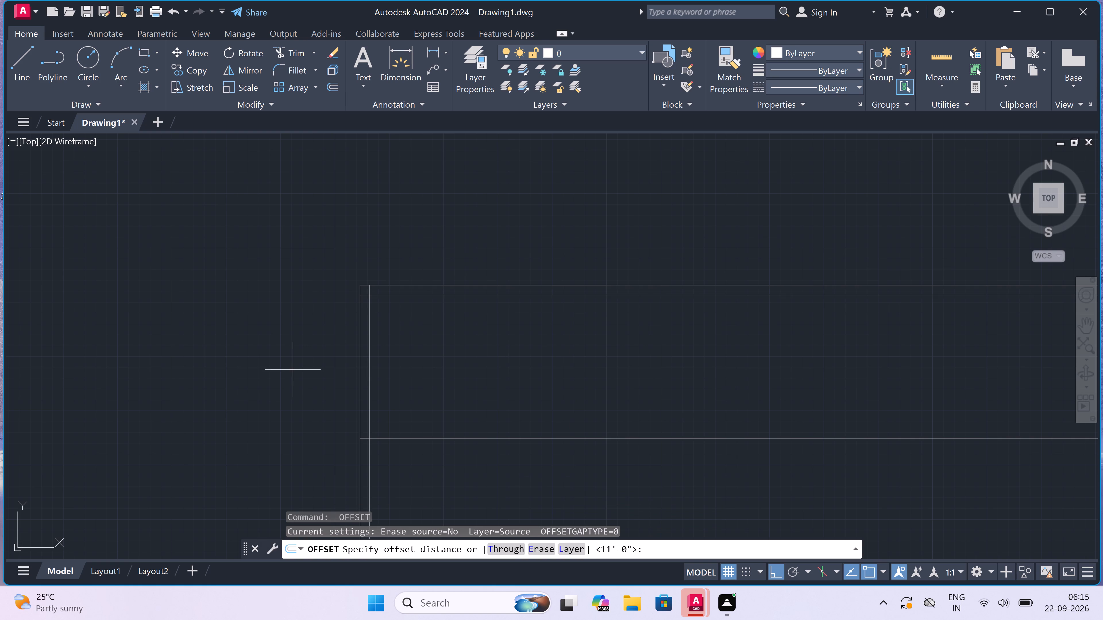
click(373, 359)
text(11')
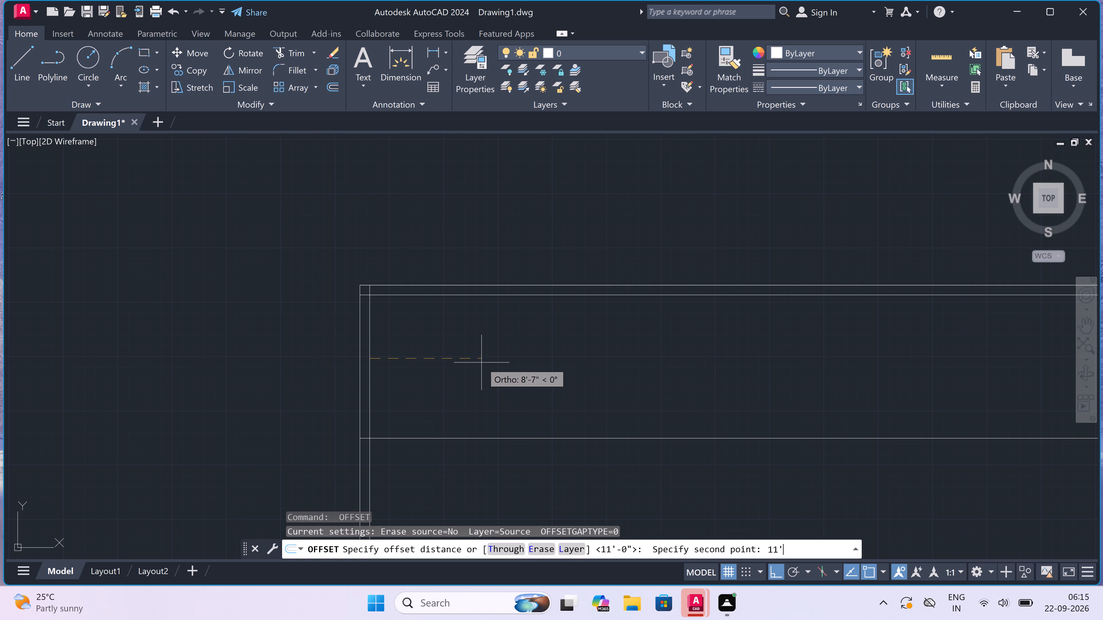
key(space)
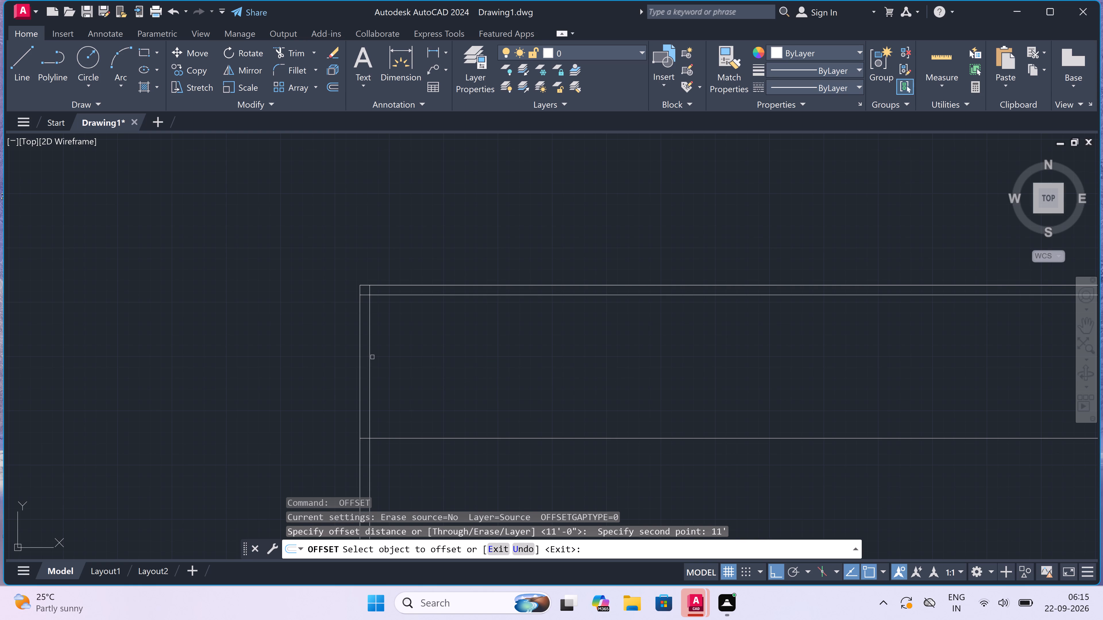
drag(370, 352, 402, 352)
click(442, 349)
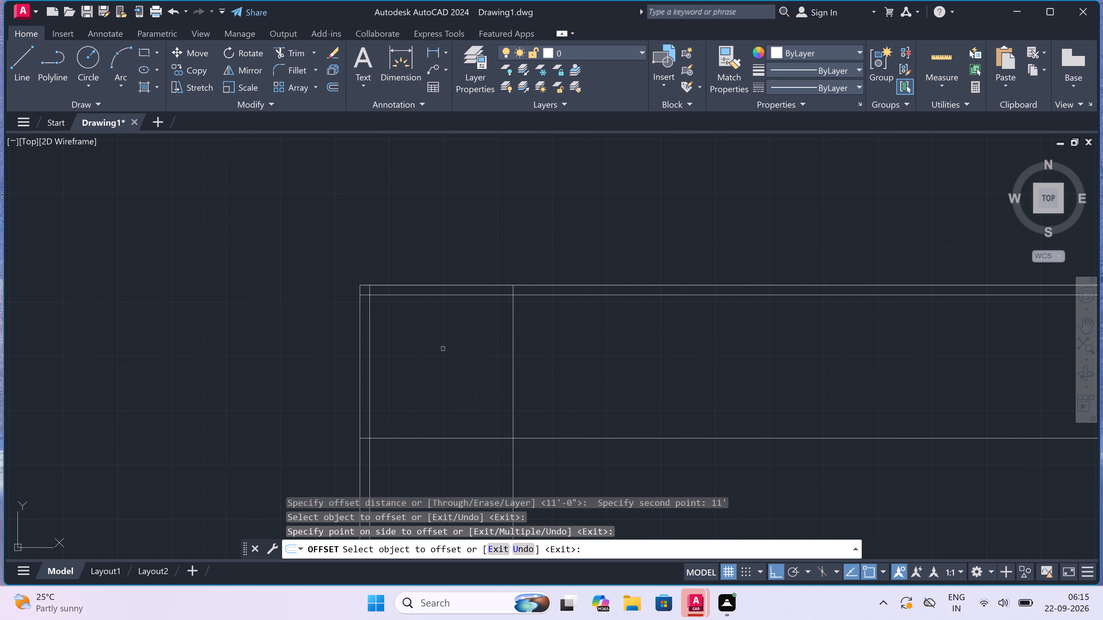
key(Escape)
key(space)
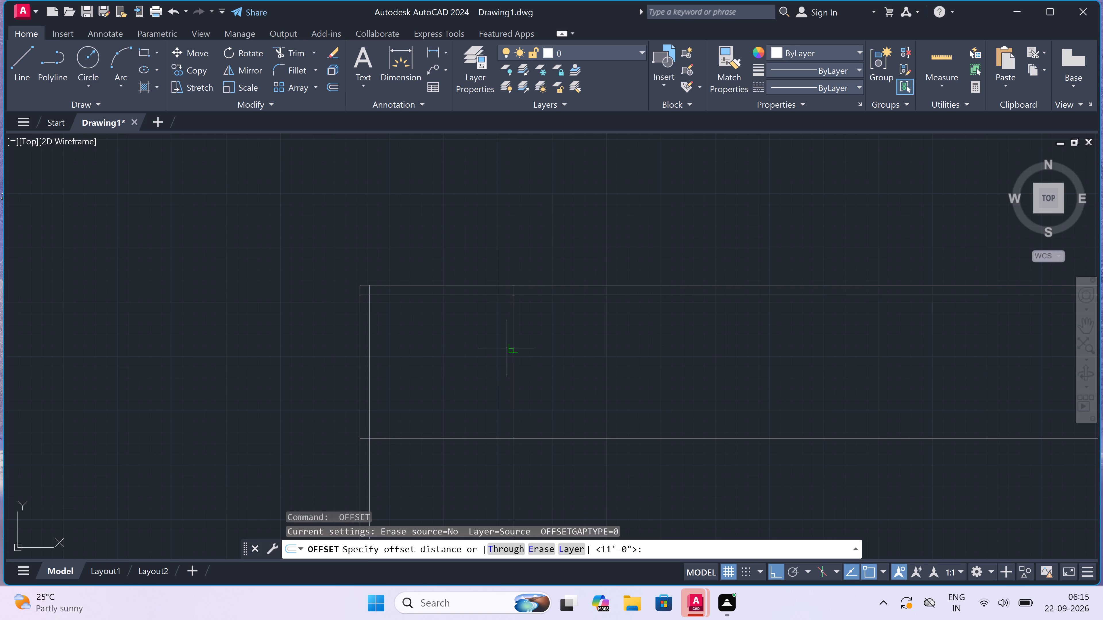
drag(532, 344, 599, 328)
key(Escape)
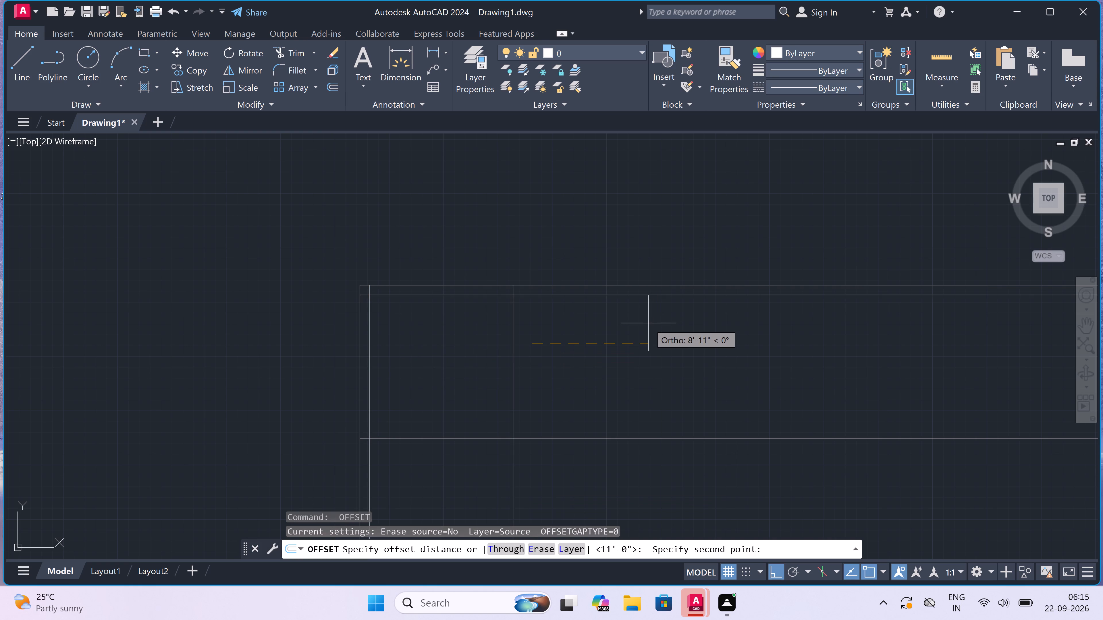
Offset the 11' room's right vertical line 4.5" to the right and its bottom horizontal line 4.5" downward to form the partition walls.
key(space)
drag(508, 392, 520, 392)
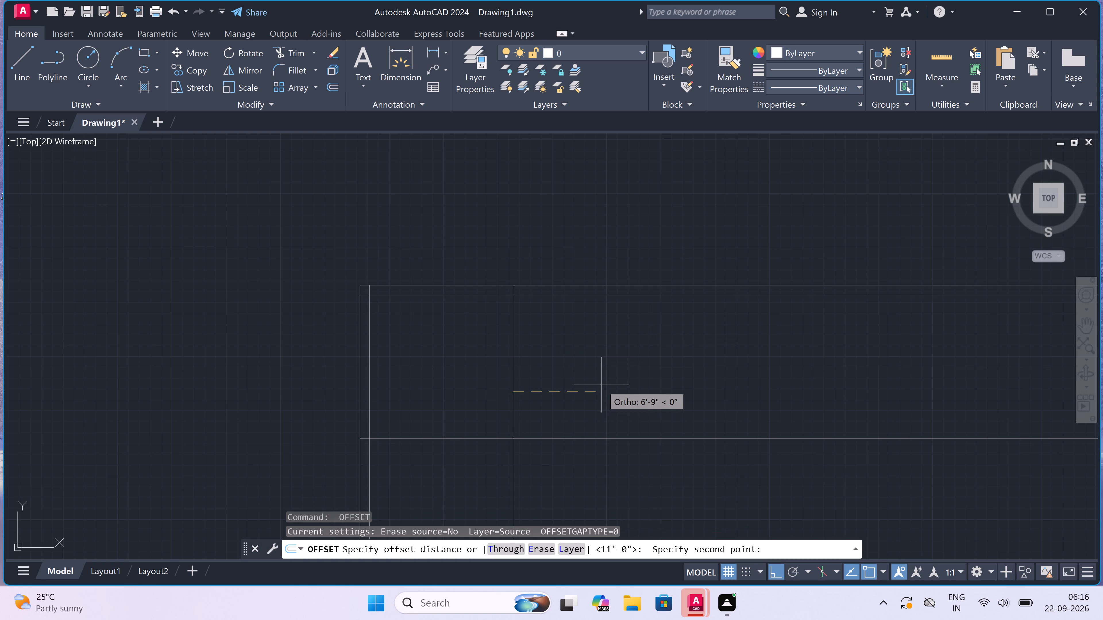
text(4.5)
key(shift+quotedbl)
key(space)
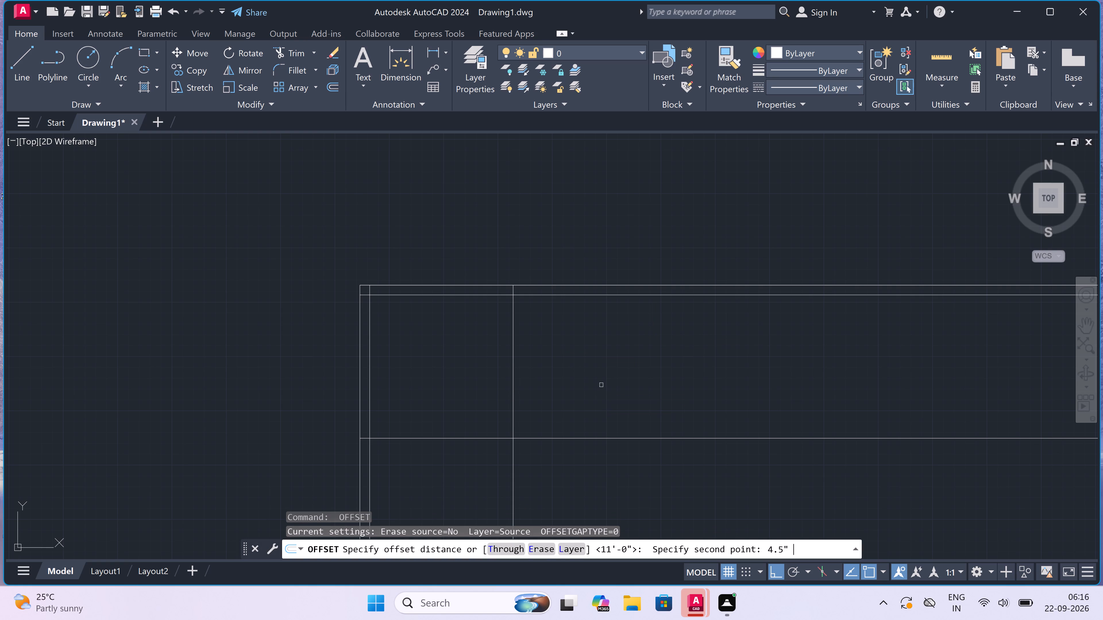
click(514, 379)
click(516, 380)
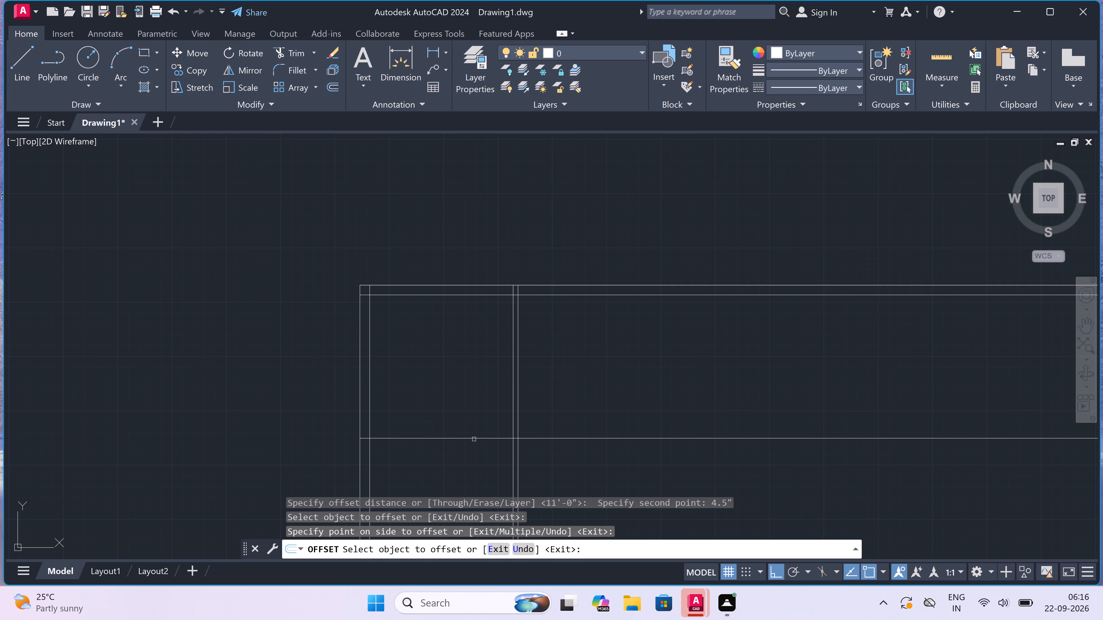
drag(473, 445, 472, 448)
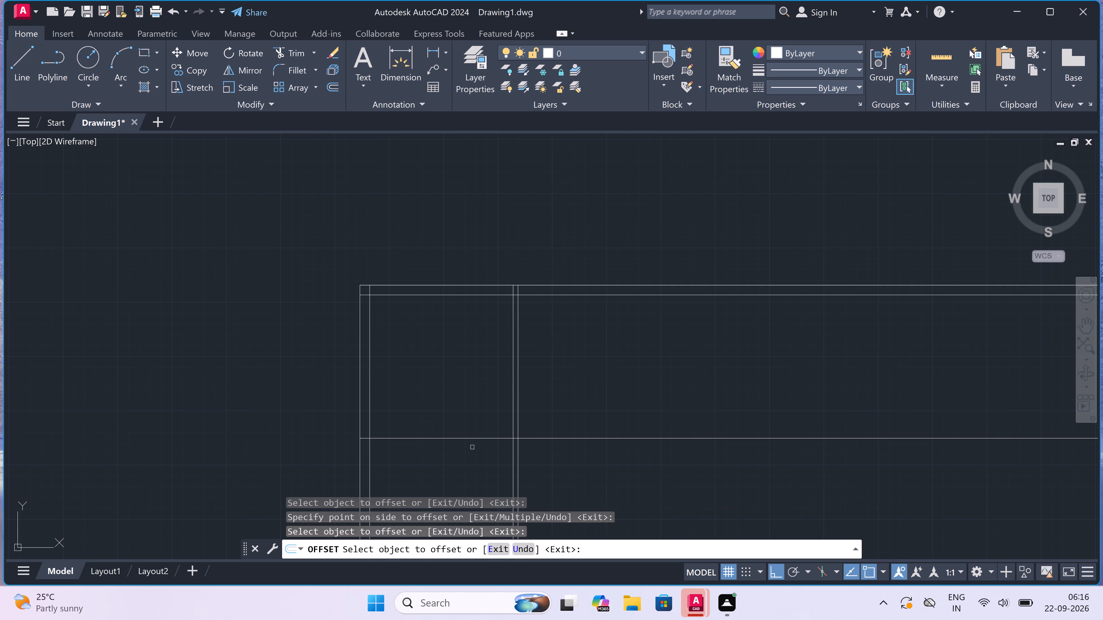
drag(472, 437, 472, 442)
click(472, 455)
key(Escape)
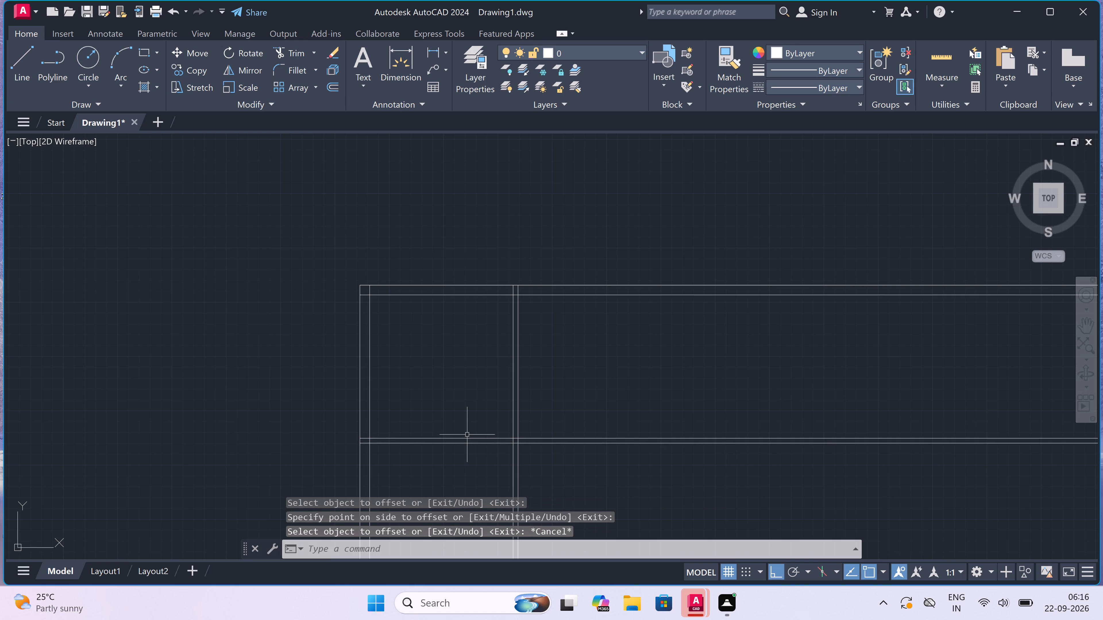
Offset the outer line of the first room's right partition 7'7" to the right.
key(space)
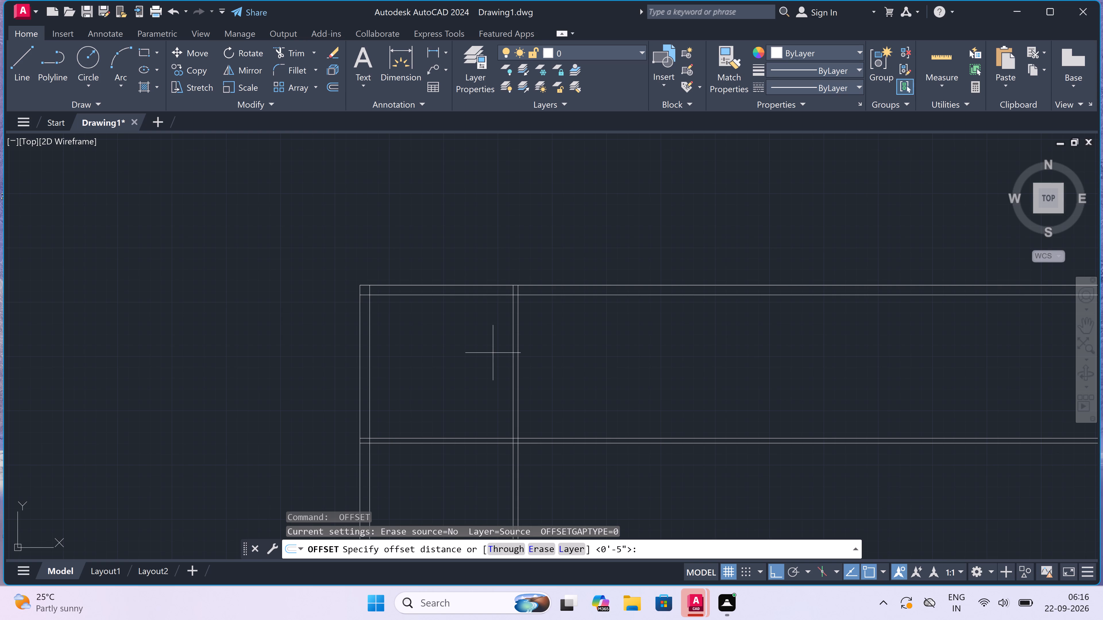
click(520, 361)
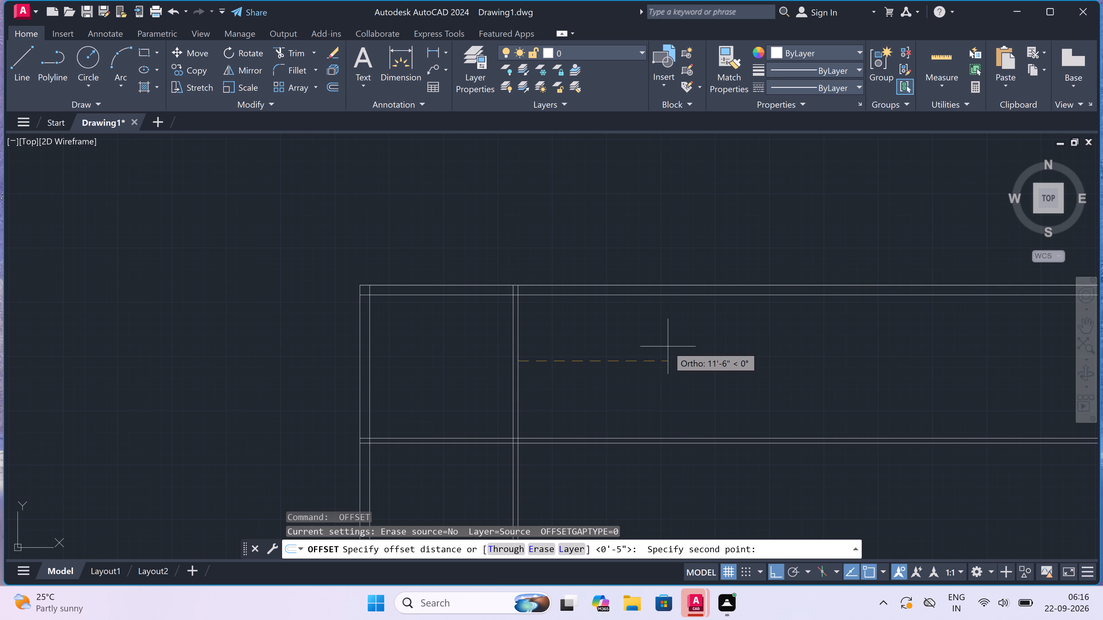
text(7'7")
key(space)
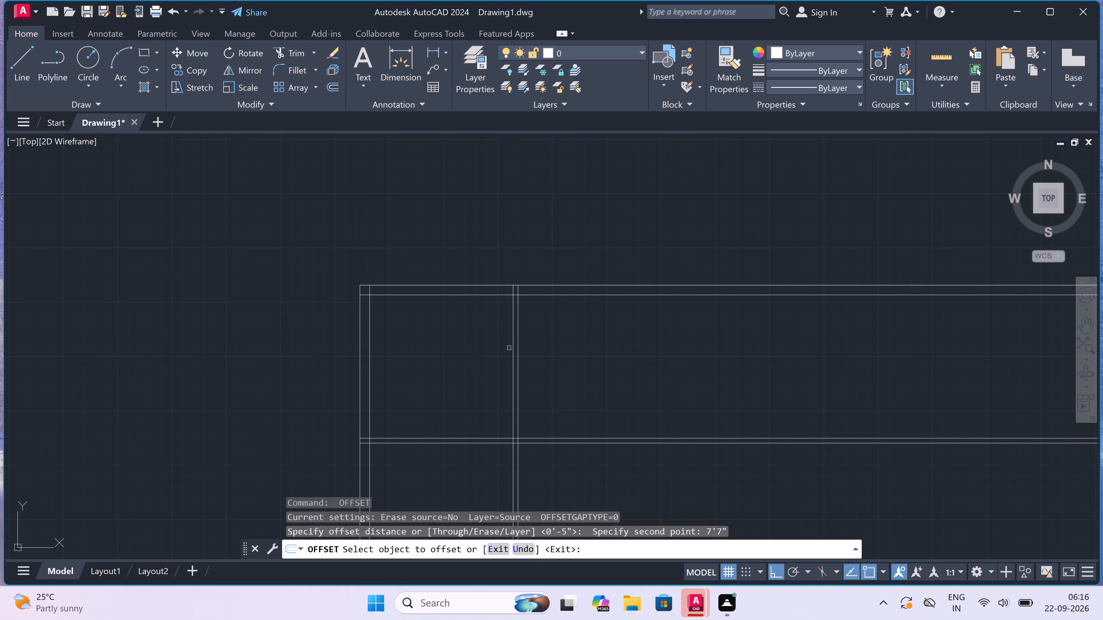
drag(518, 337, 524, 338)
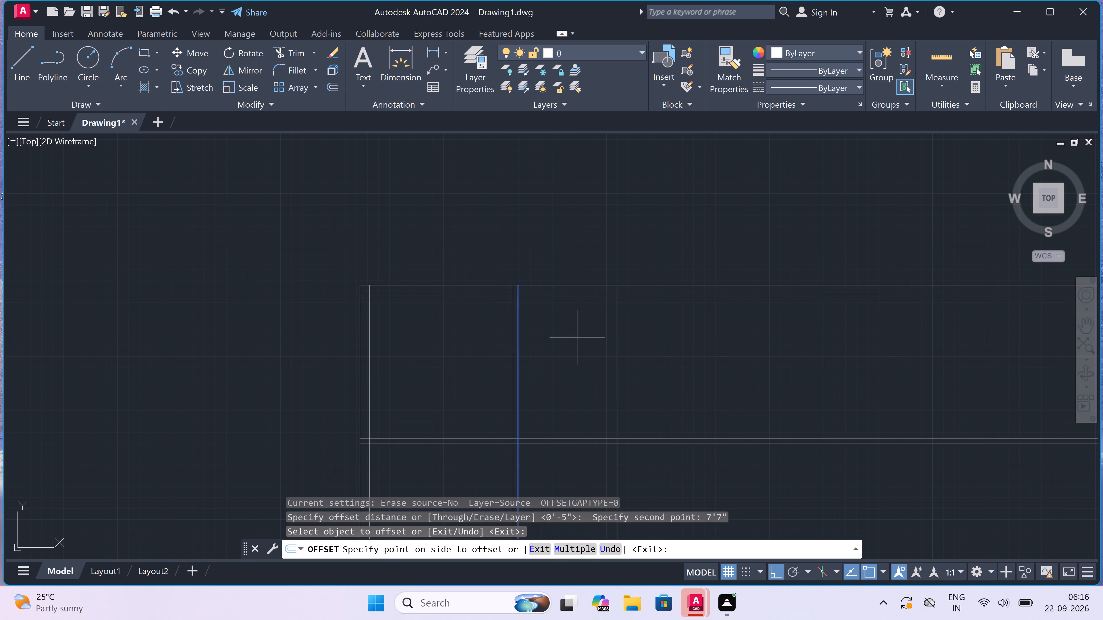
click(597, 334)
key(Escape)
Offset the new vertical line of the second room 4.5" to the right to form its partition wall.
key(space)
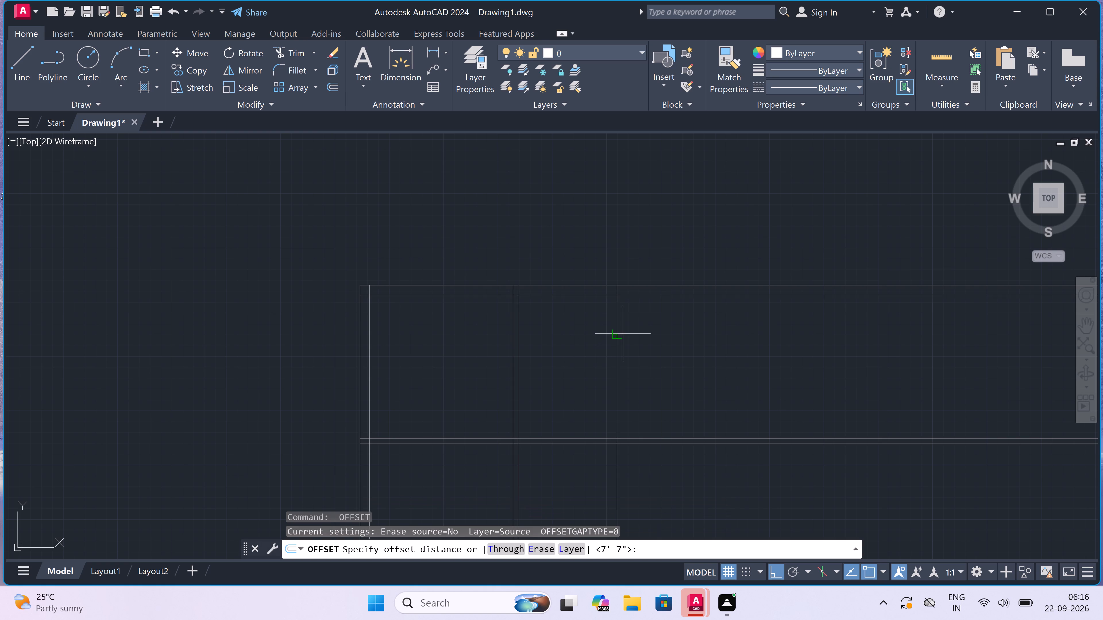
click(612, 338)
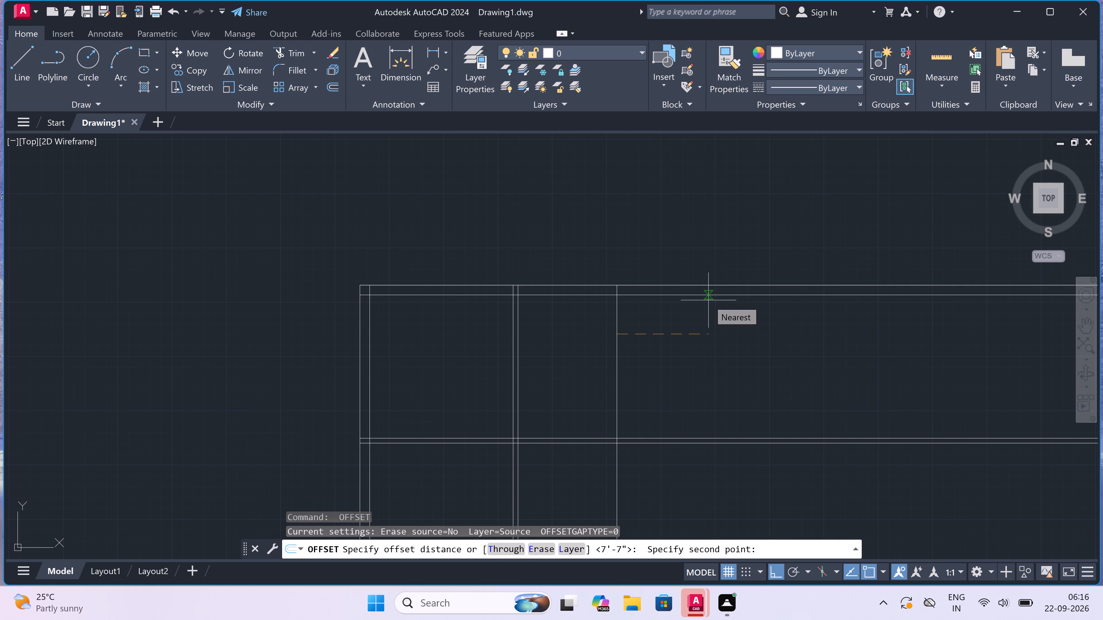
text(4.5")
key(space)
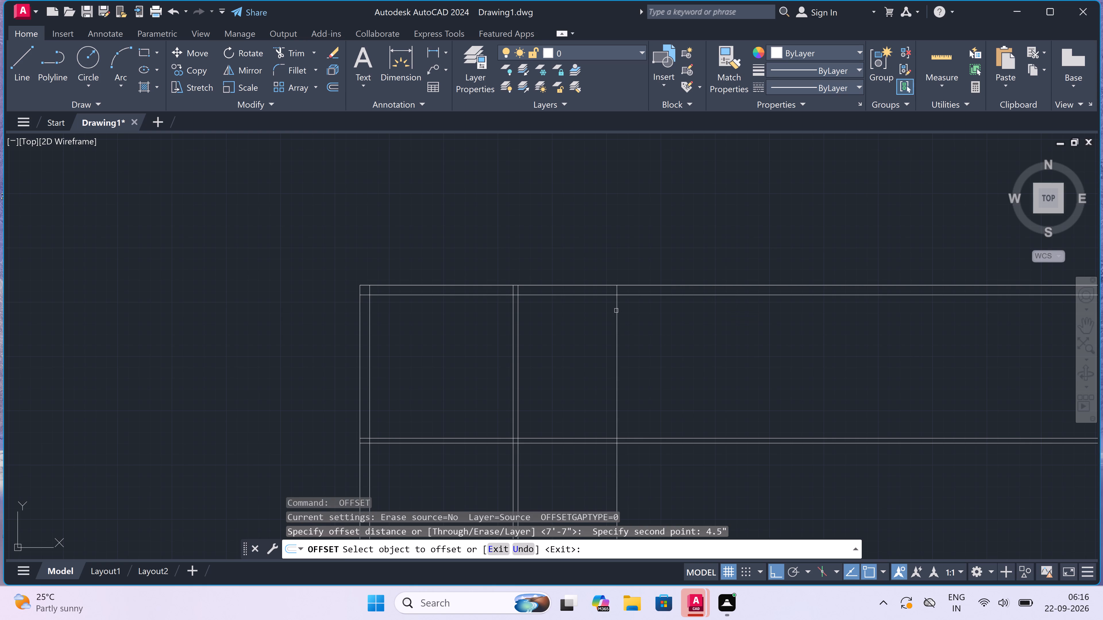
click(616, 310)
click(638, 313)
key(Escape)
Offset the right line of the second partition 7'7" to the right to mark the third room's width.
key(space)
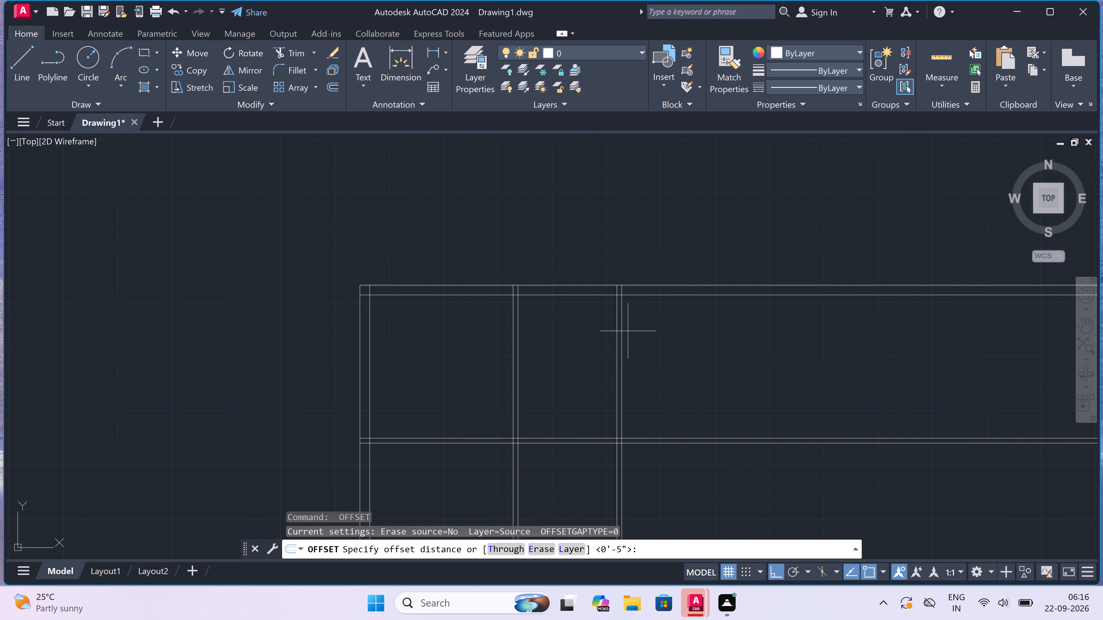
drag(620, 326, 624, 325)
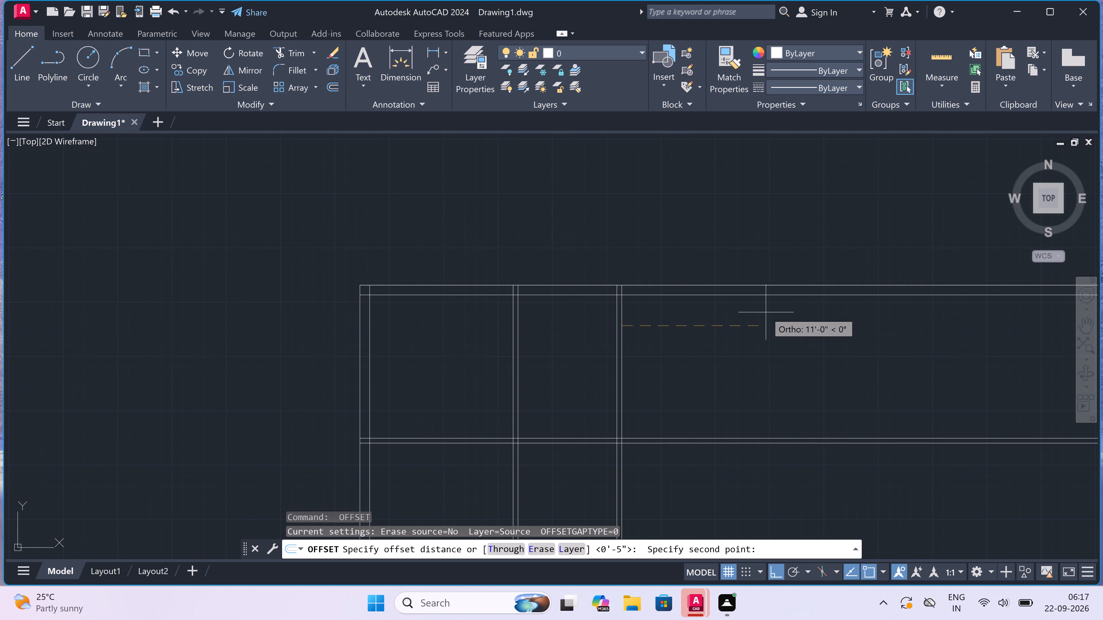
text(7'7)
key(shift+quotedbl)
key(space)
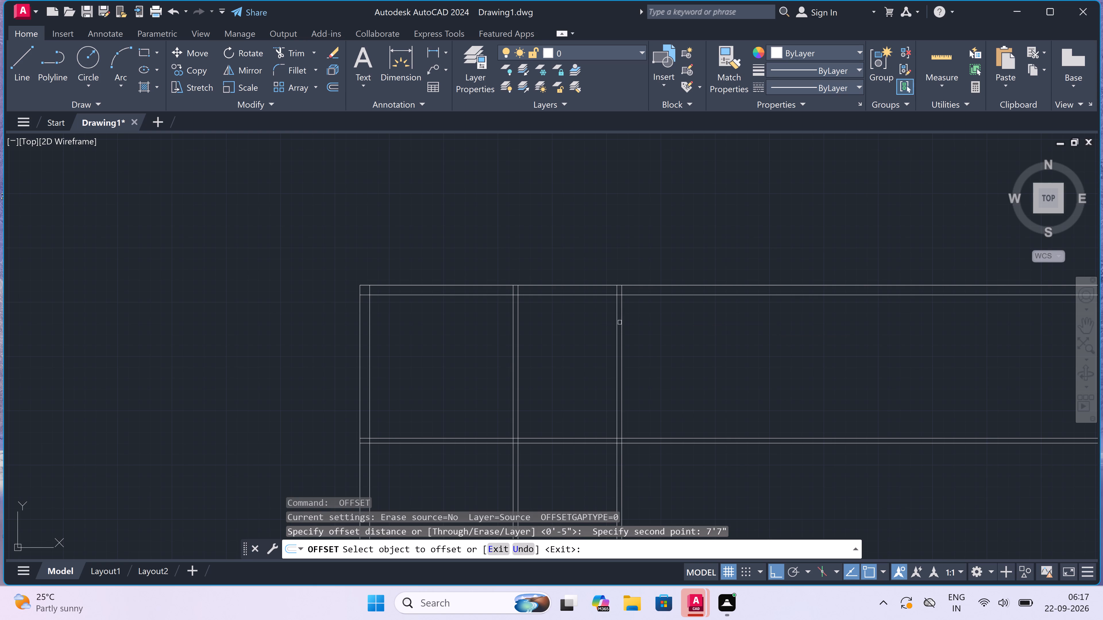
click(623, 321)
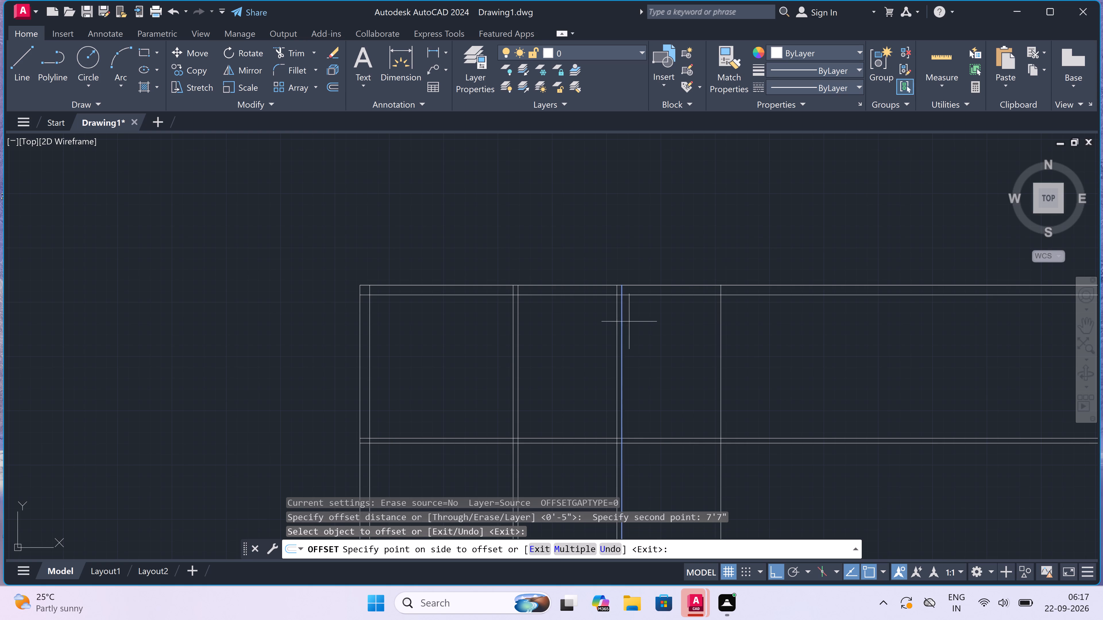
click(734, 331)
key(Escape)
Offset the third room's right vertical line 4.5" to the right to form the third partition wall.
key(space)
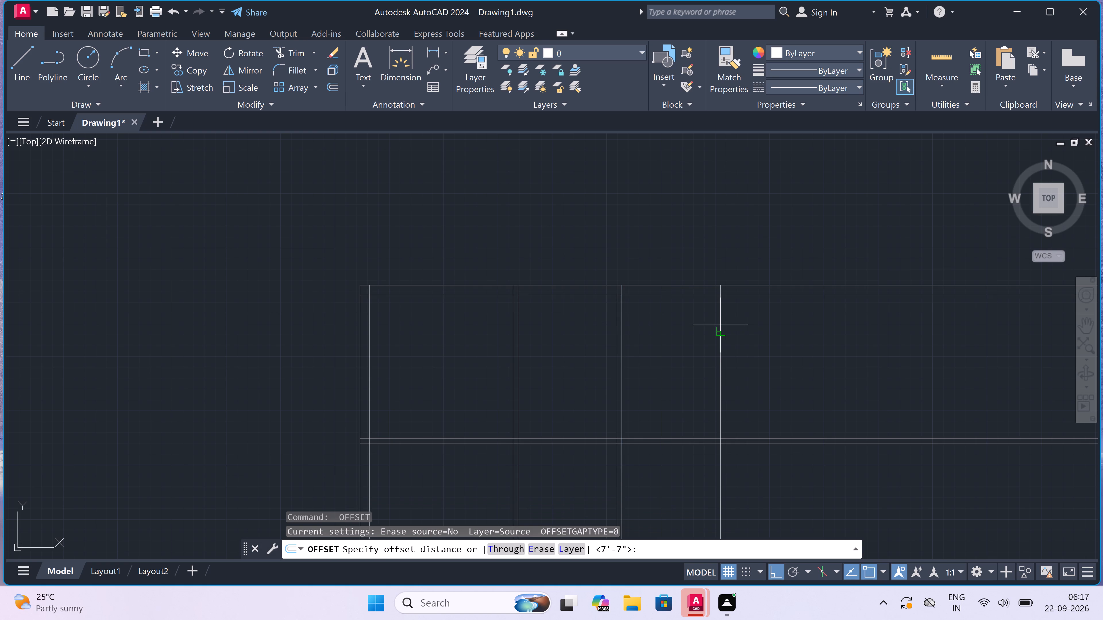
click(720, 330)
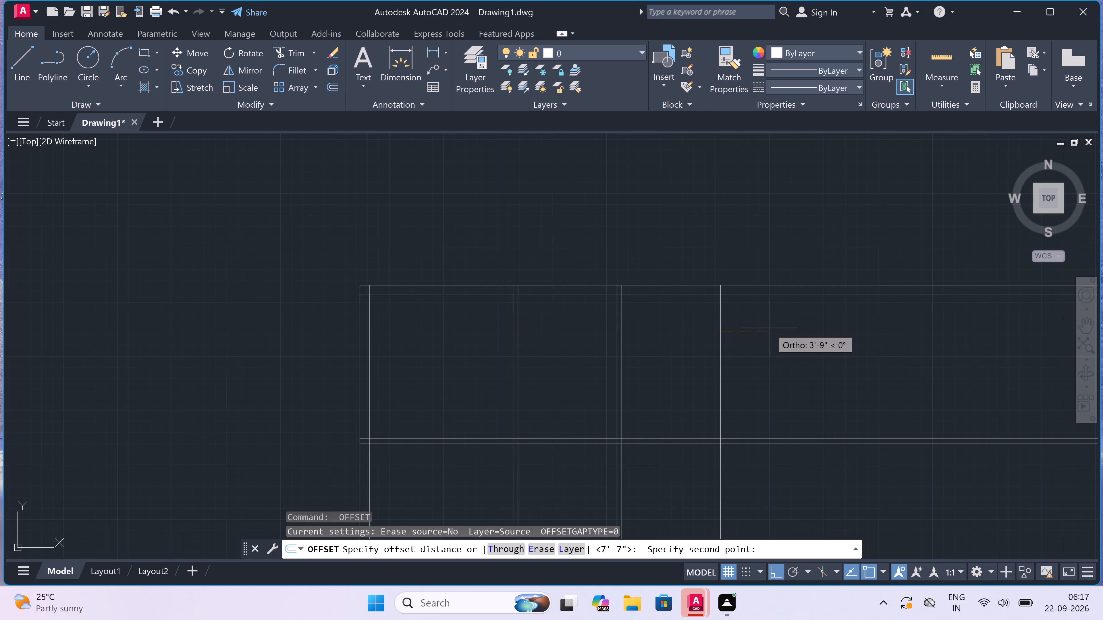
text(4.)
text(5")
key(space)
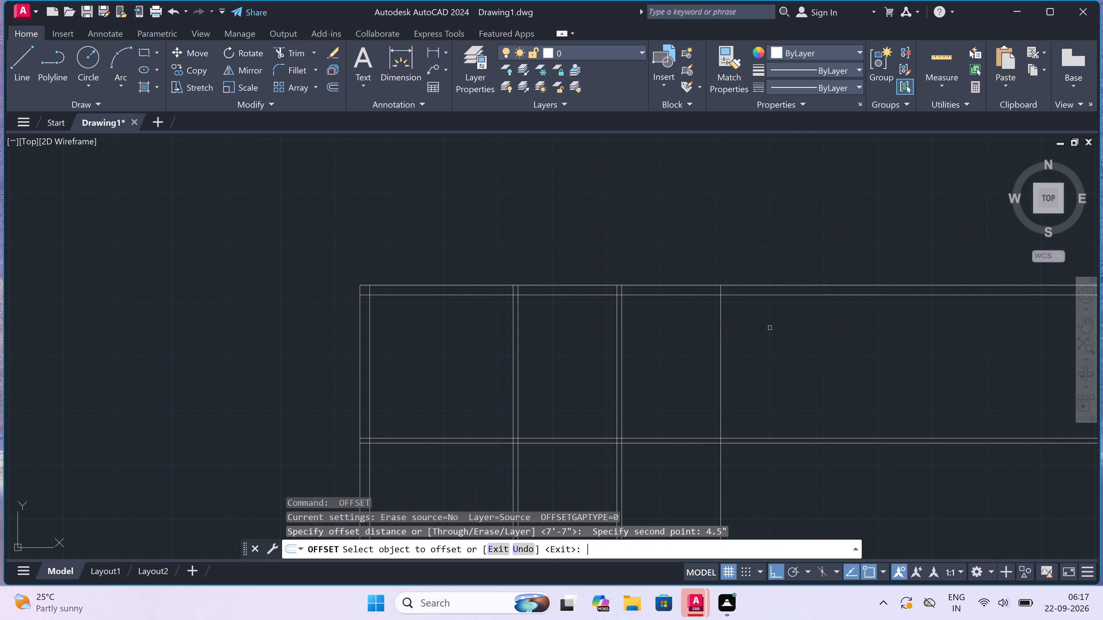
click(720, 368)
click(731, 368)
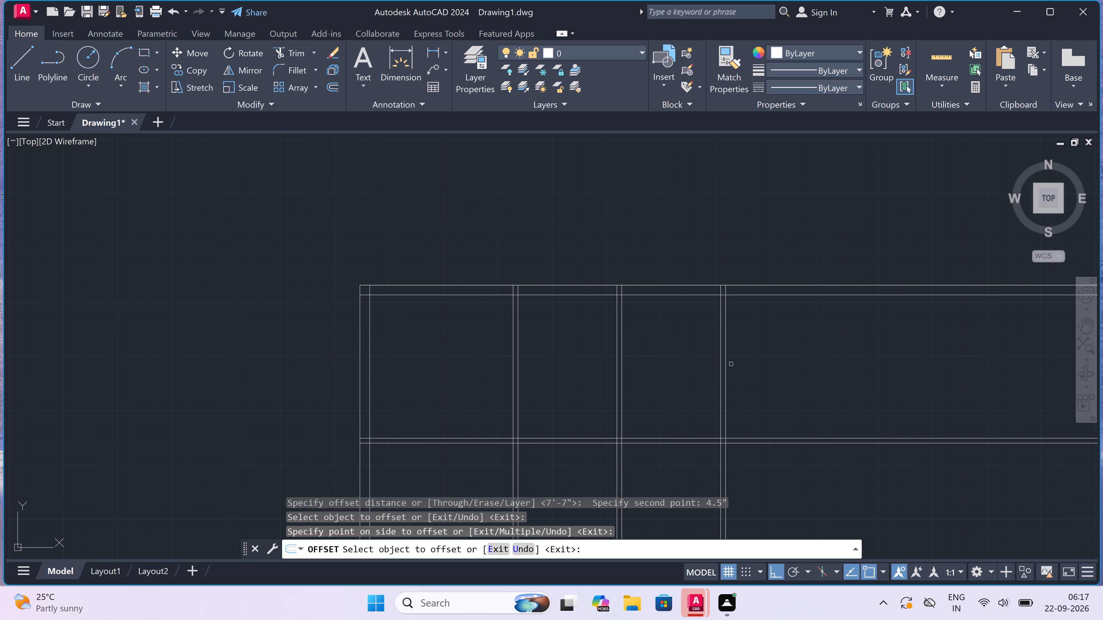
key(Escape)
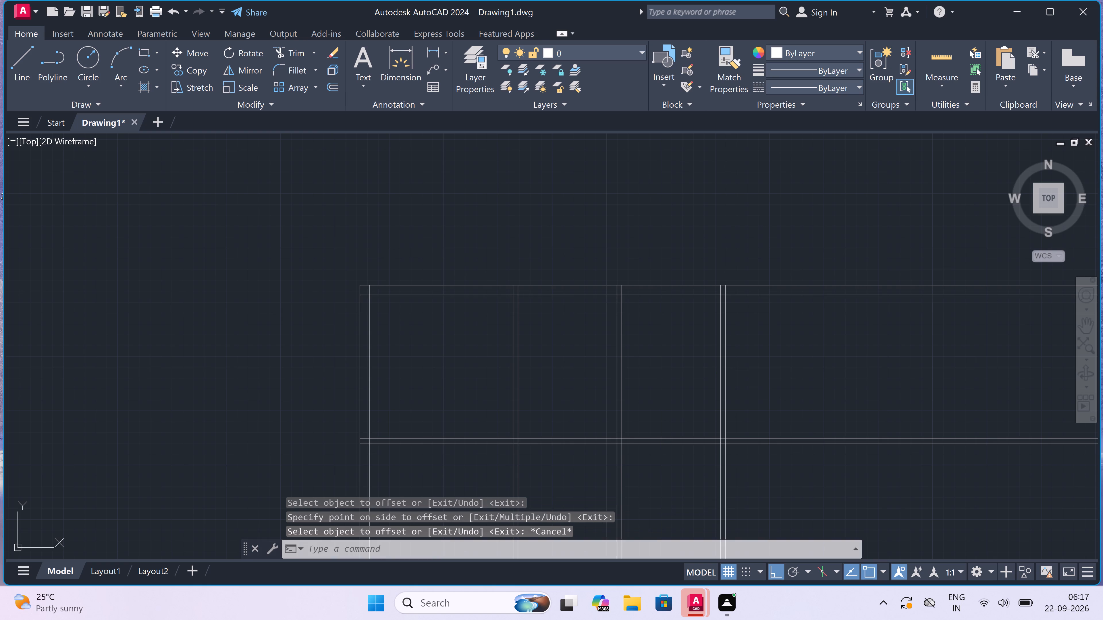
Offset the right line of the third partition 11' to the right to mark the fourth room's width.
text(o)
key(space)
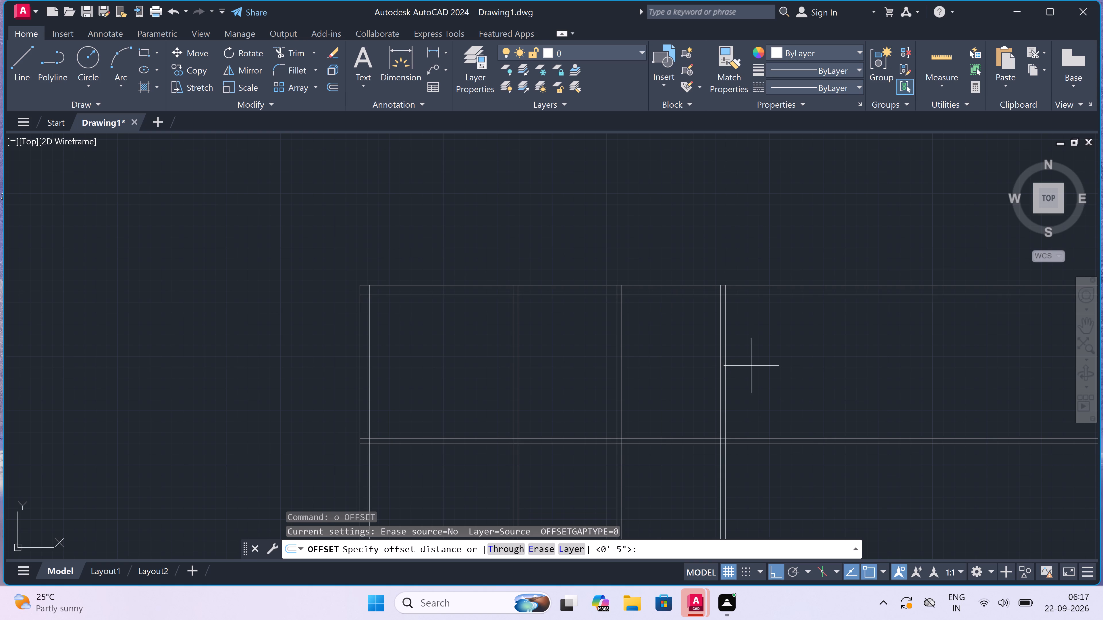
drag(724, 368, 734, 367)
text(11')
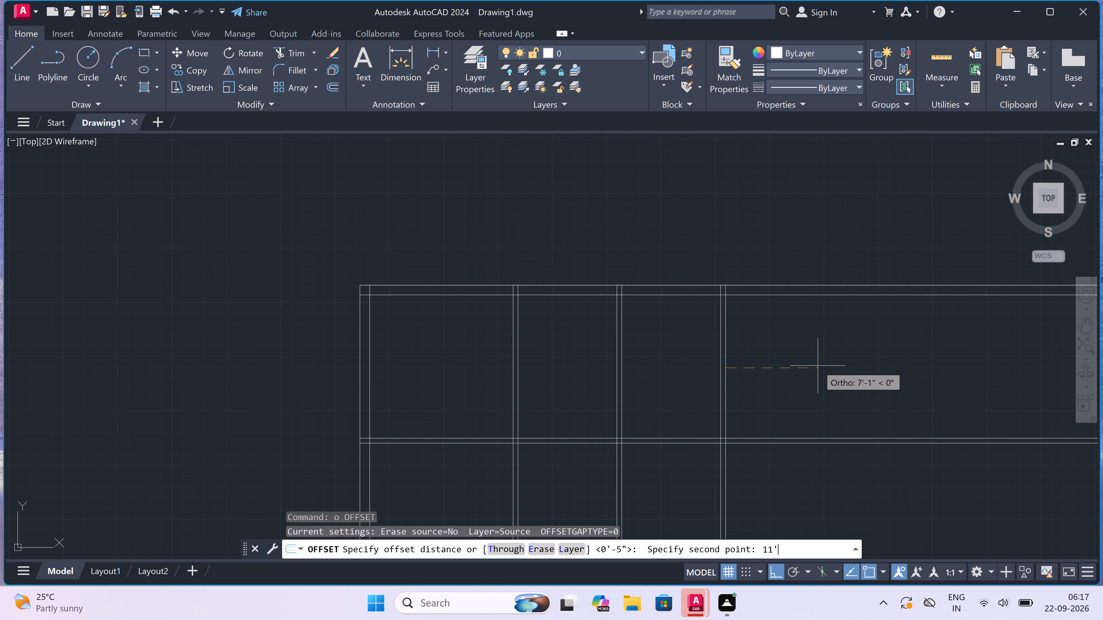
key(space)
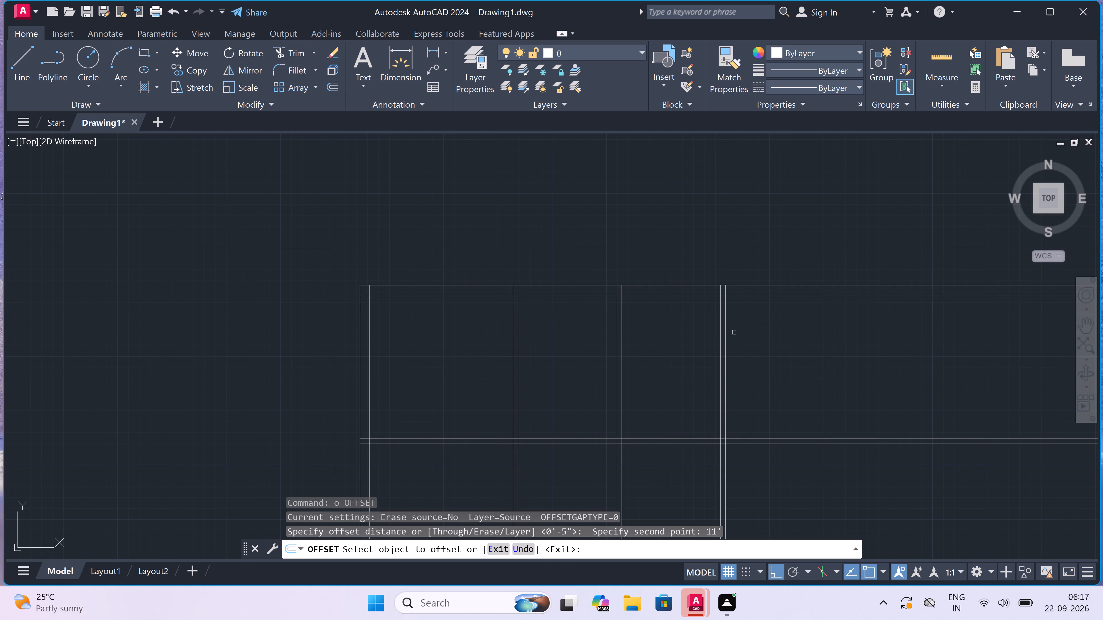
drag(726, 322, 732, 322)
click(801, 323)
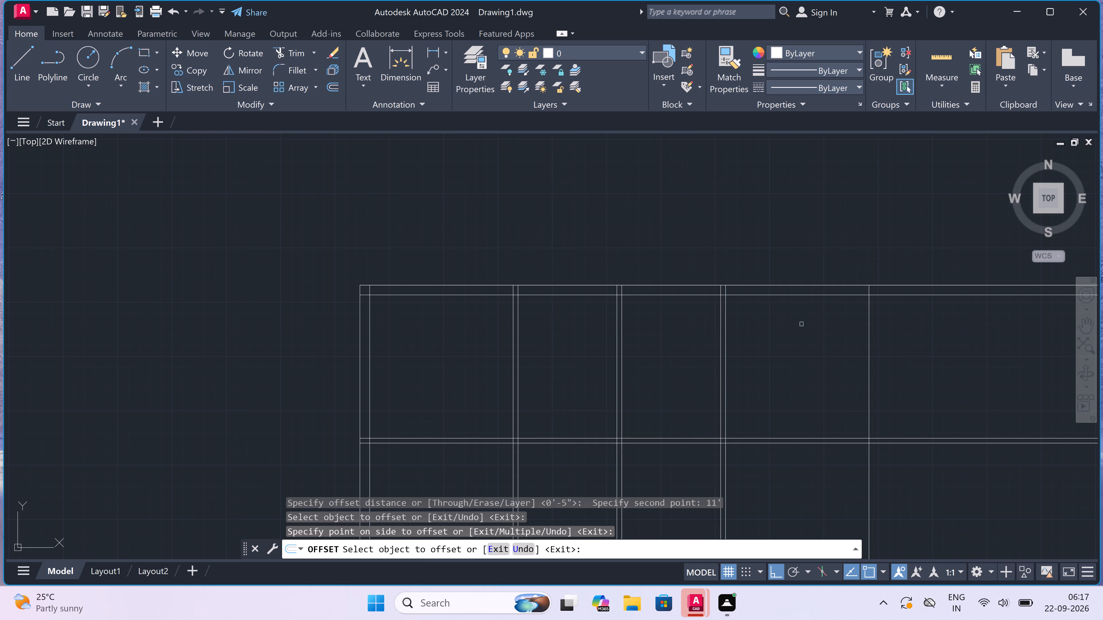
key(Escape)
Offset the fourth room's right vertical line 9" to the right to form the outer wall.
scroll(801, 323, down, 4)
scroll(818, 329, up, 3)
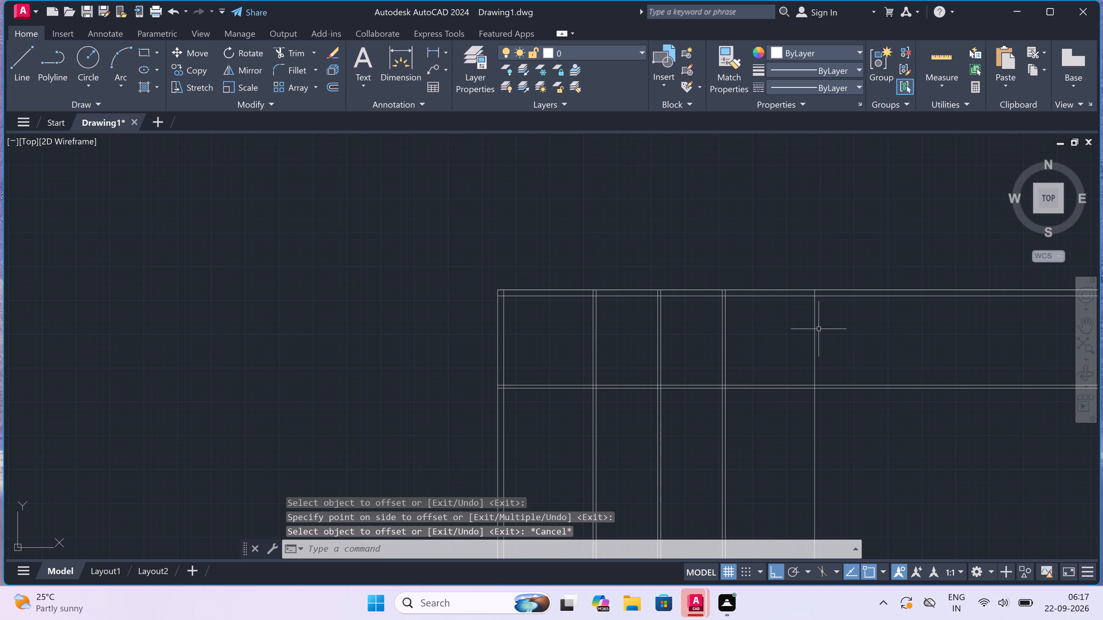
scroll(819, 329, up, 2)
key(space)
click(809, 332)
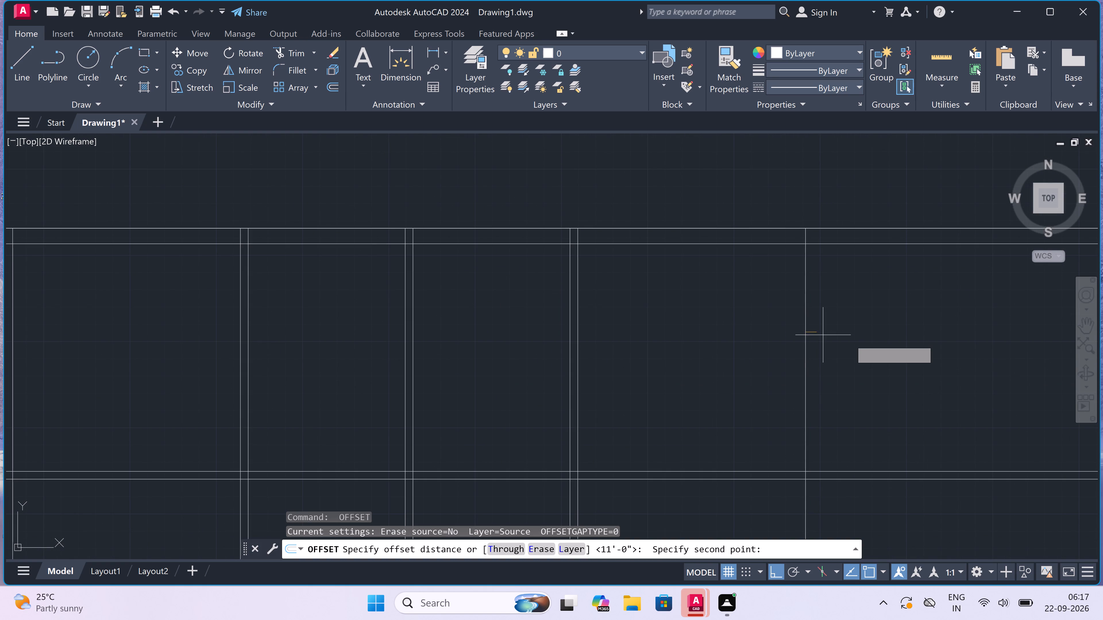
scroll(847, 338, down, 1)
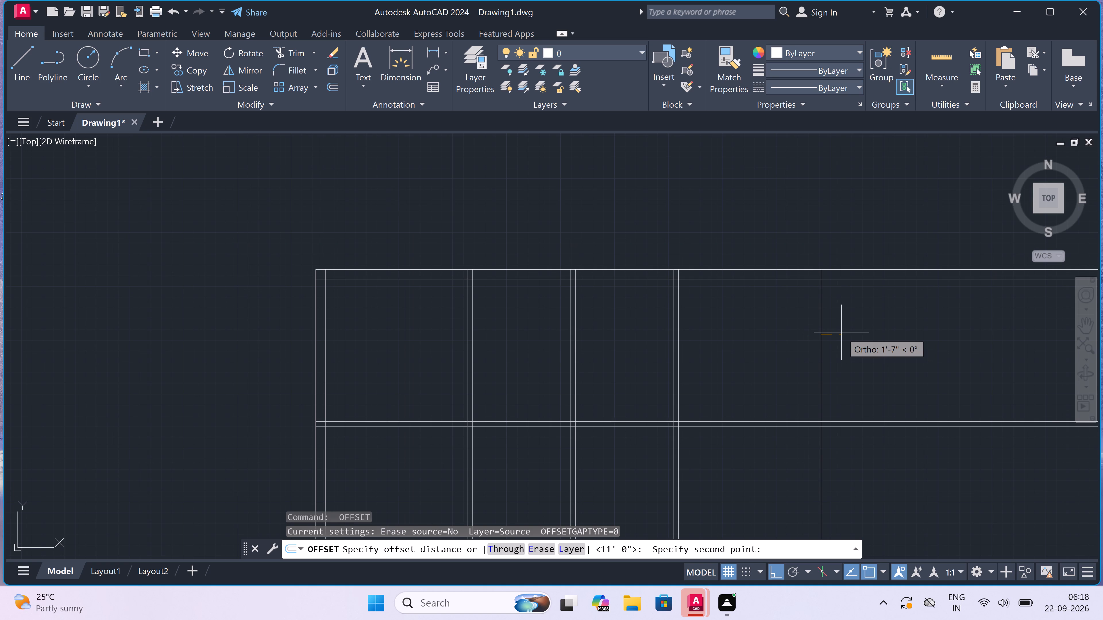
key(9)
key(shift+quotedbl)
key(space)
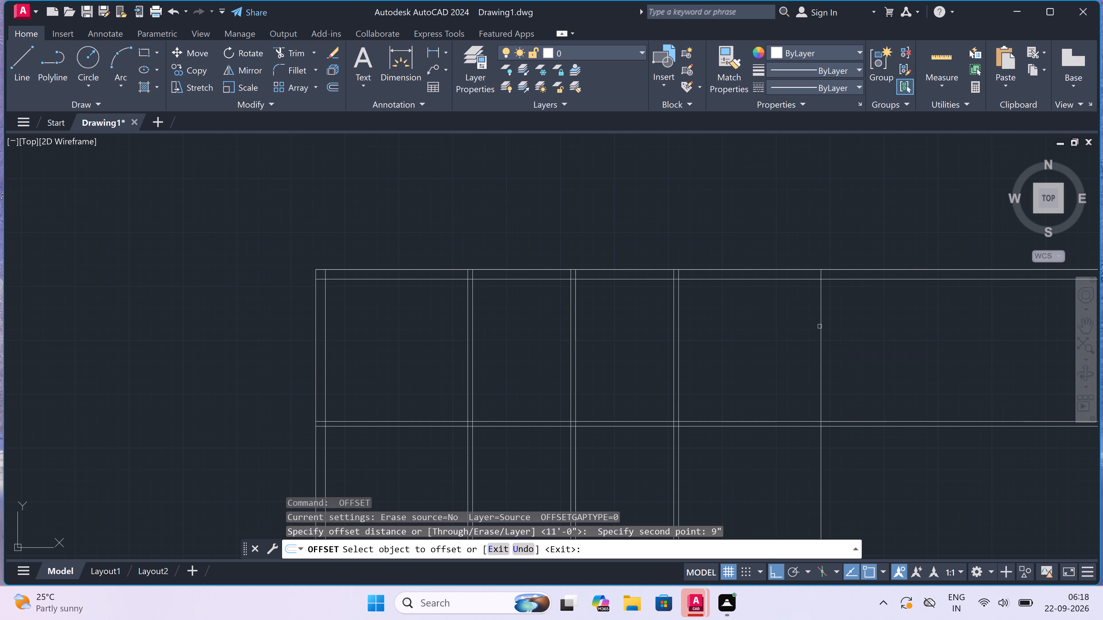
drag(819, 325, 824, 325)
click(839, 323)
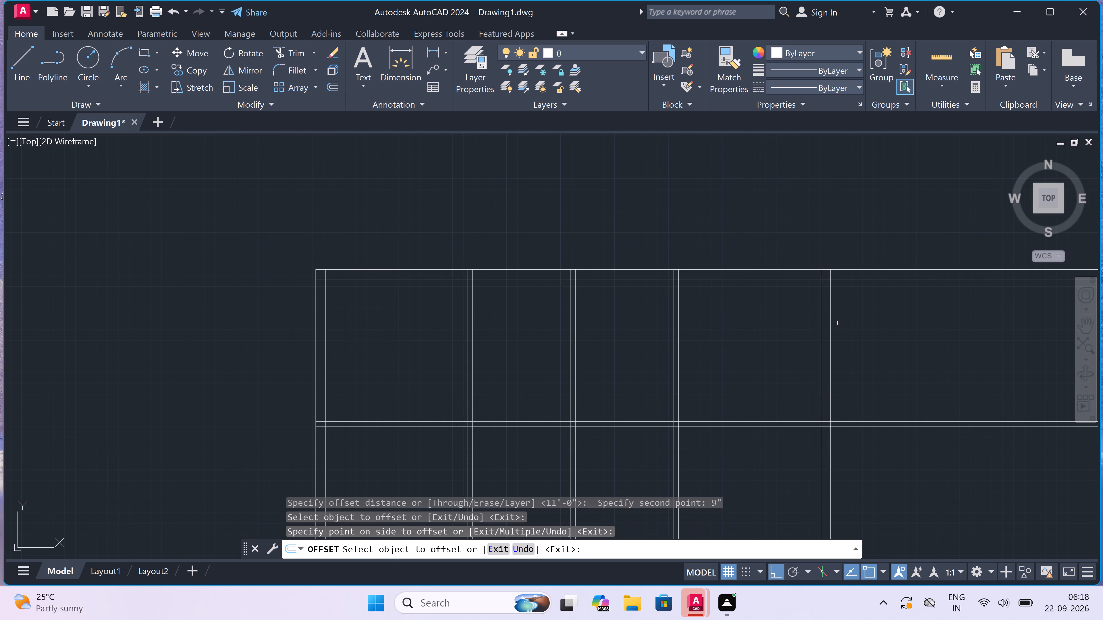
key(Escape)
Trim all horizontal wall lines that extend beyond the new right outer wall.
scroll(839, 319, down, 2)
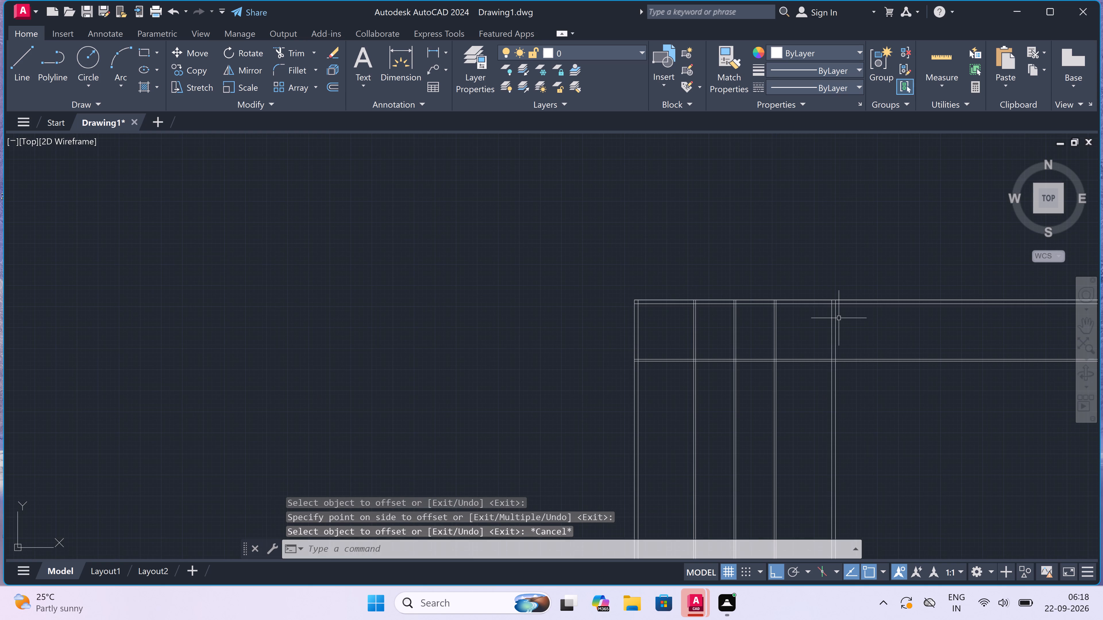
text(tr)
key(space)
click(860, 273)
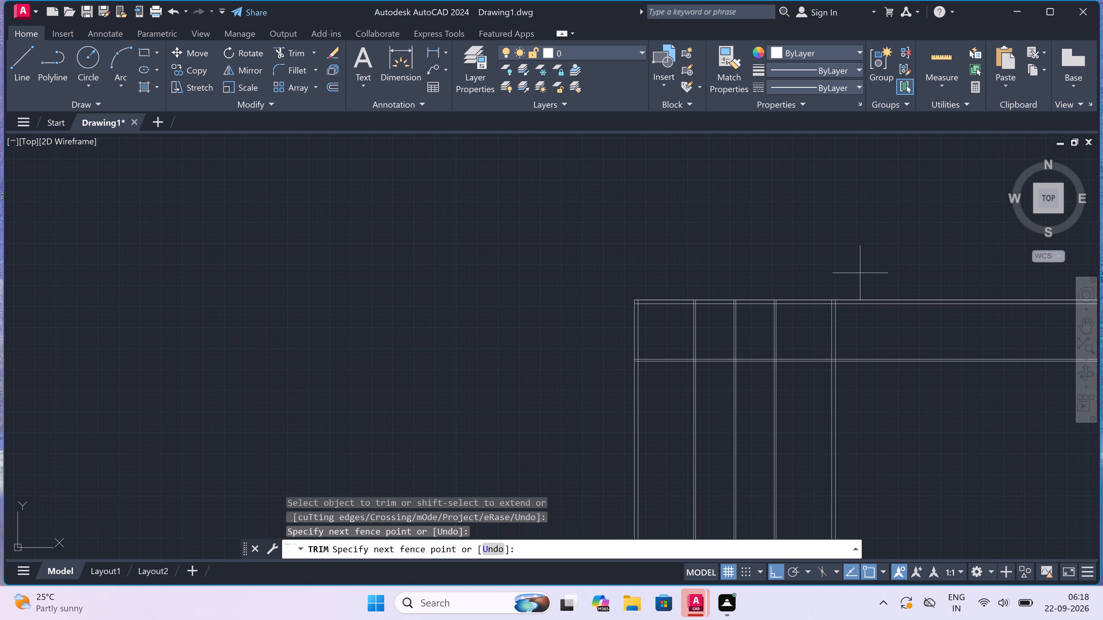
click(869, 434)
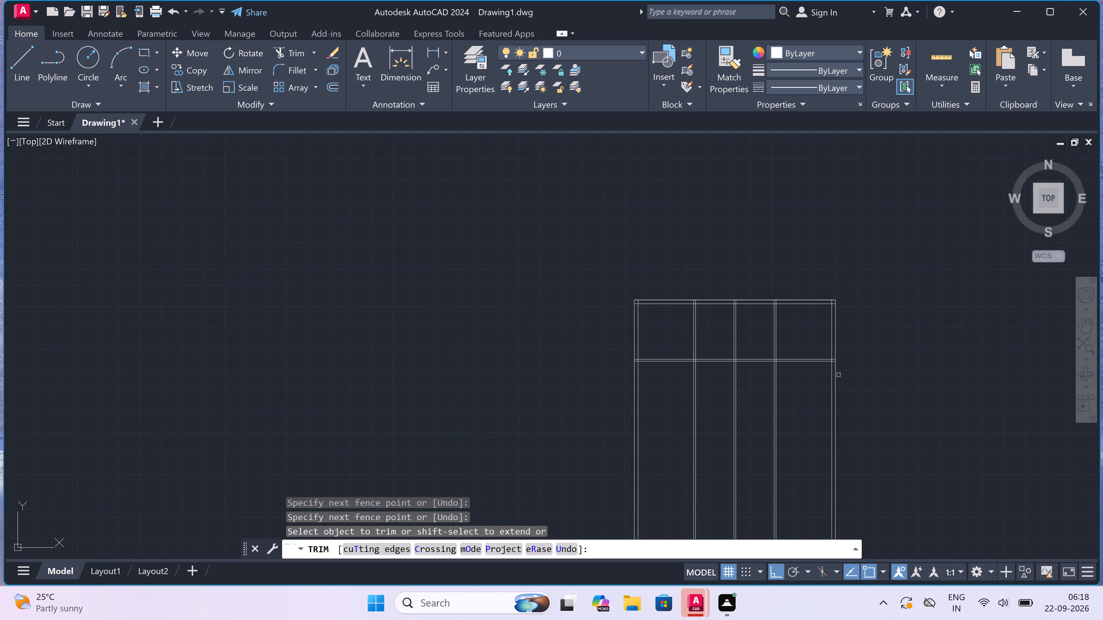
key(Escape)
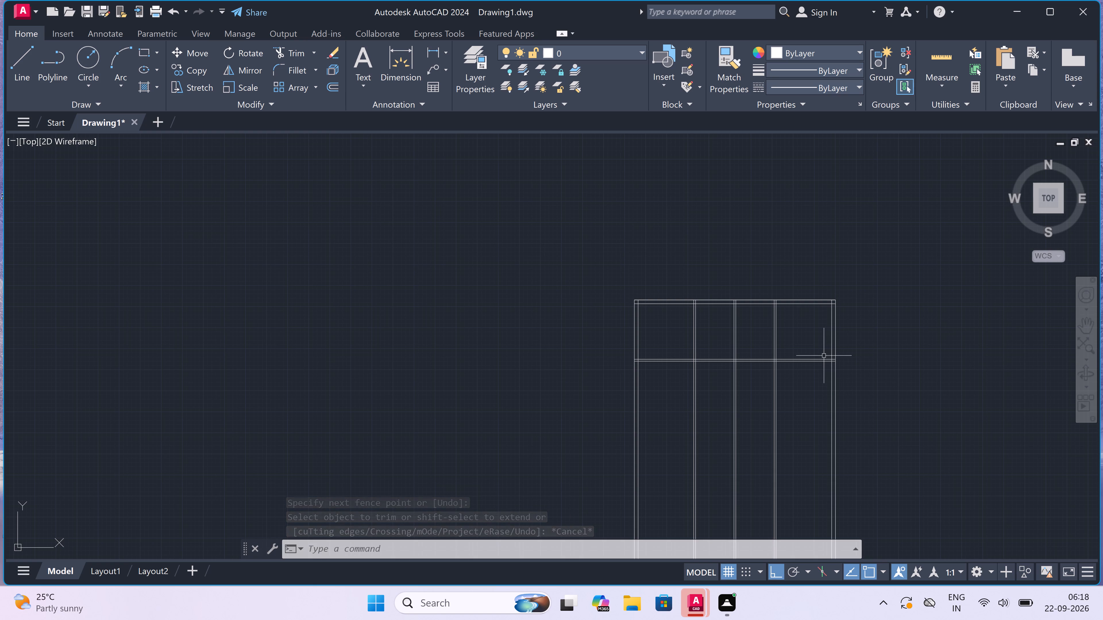
Draw the first room's right door jamb across the horizontal partition, with a 2" leftward stop from its midpoint and a 3' upward door leaf.
scroll(689, 345, up, 2)
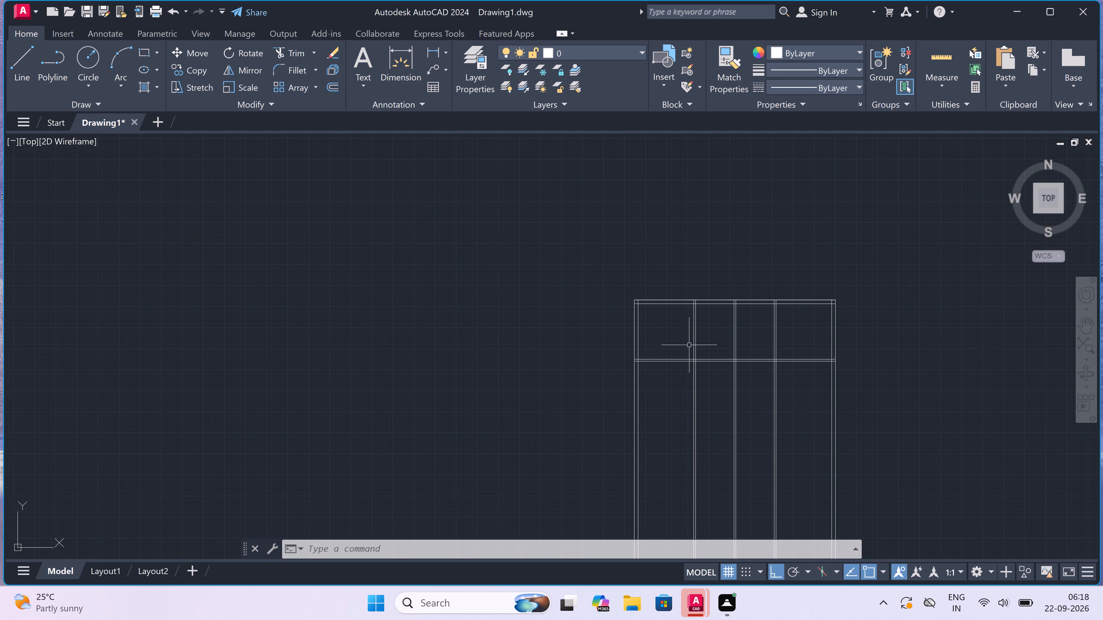
scroll(689, 345, up, 2)
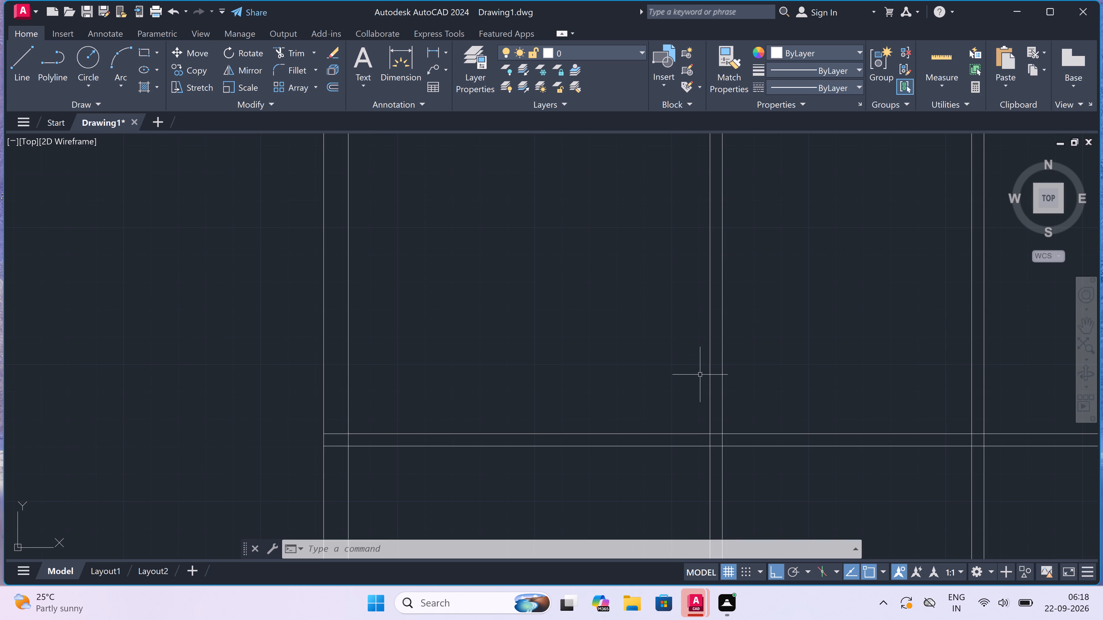
key(l)
key(space)
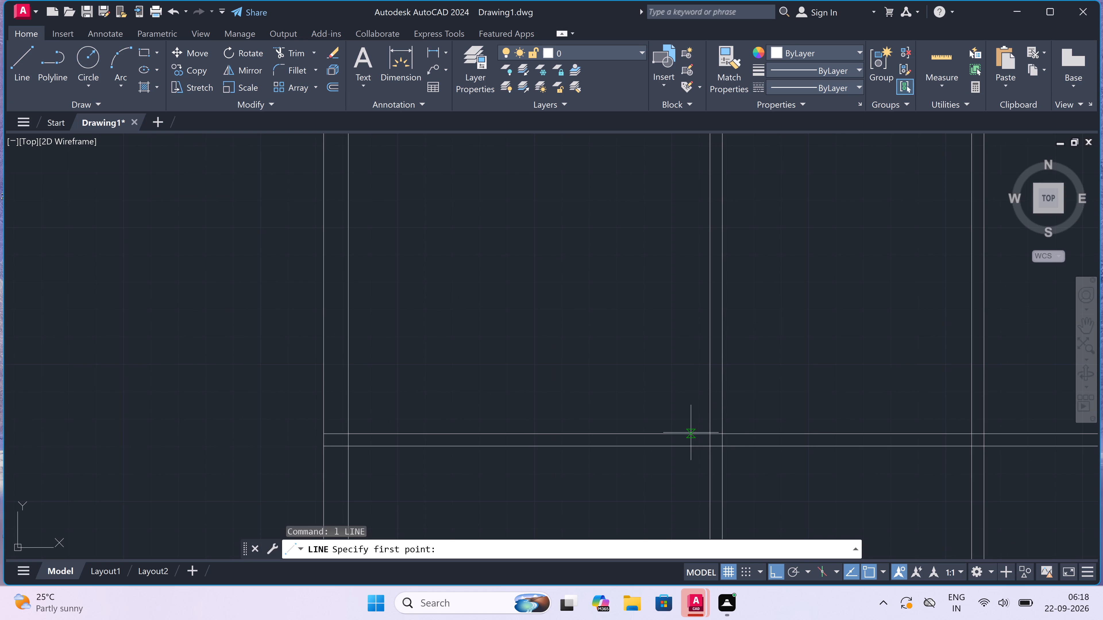
click(691, 433)
click(689, 447)
scroll(689, 444, up, 2)
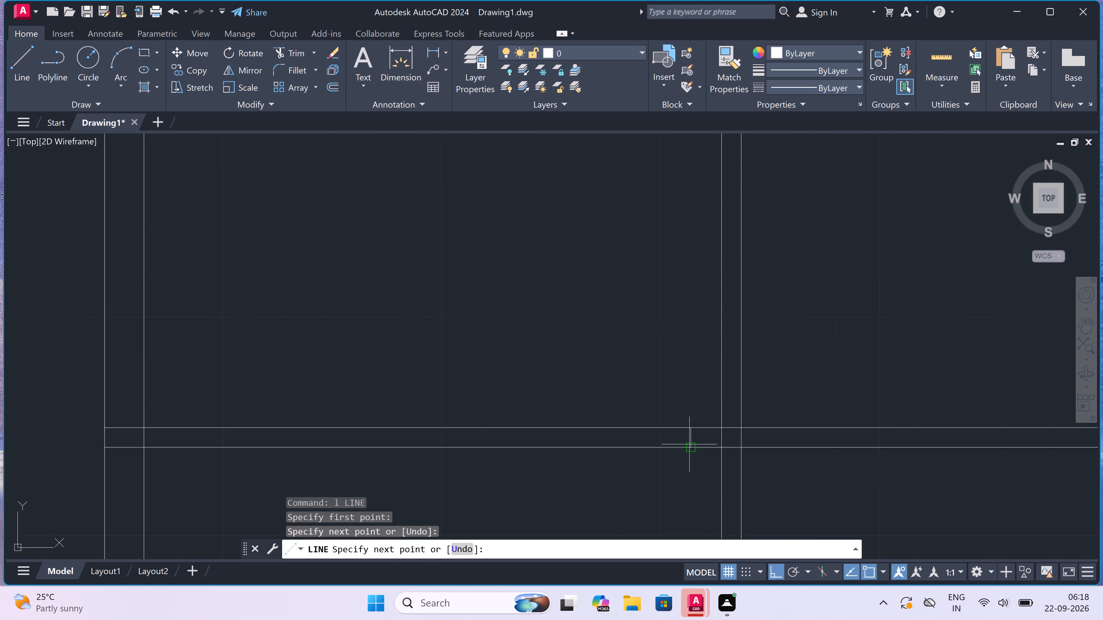
scroll(689, 444, up, 2)
click(693, 417)
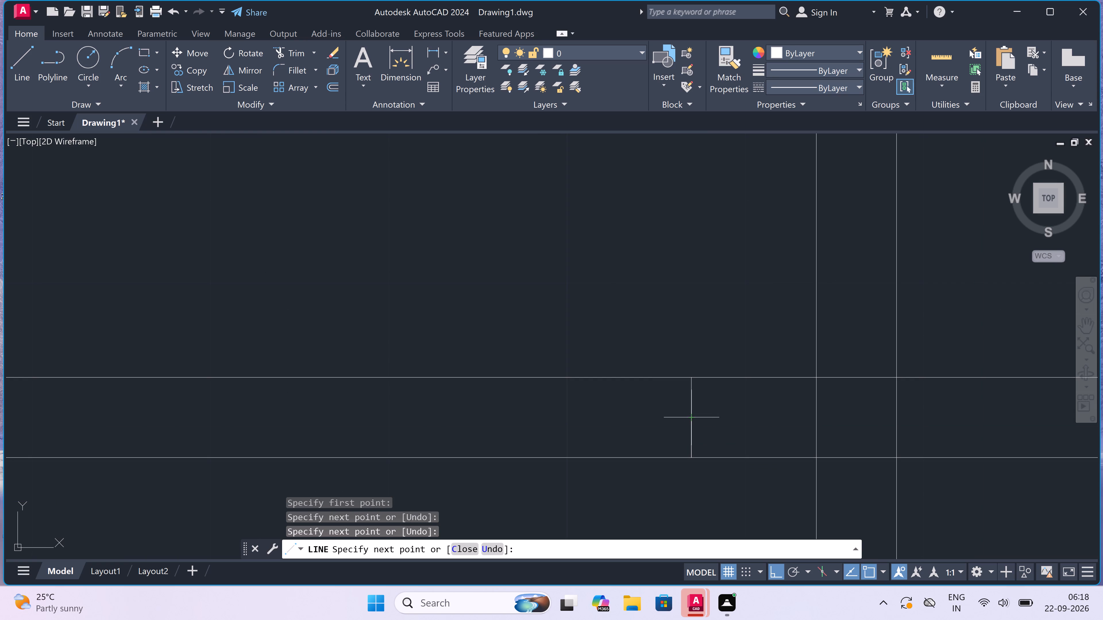
key(2)
key(shift+quotedbl)
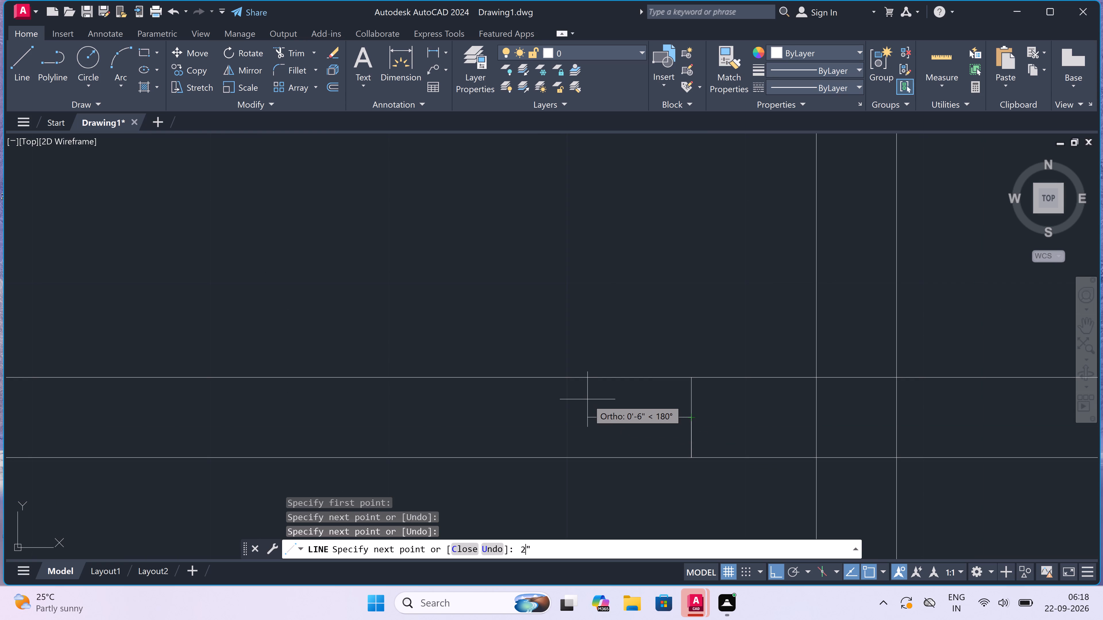
key(space)
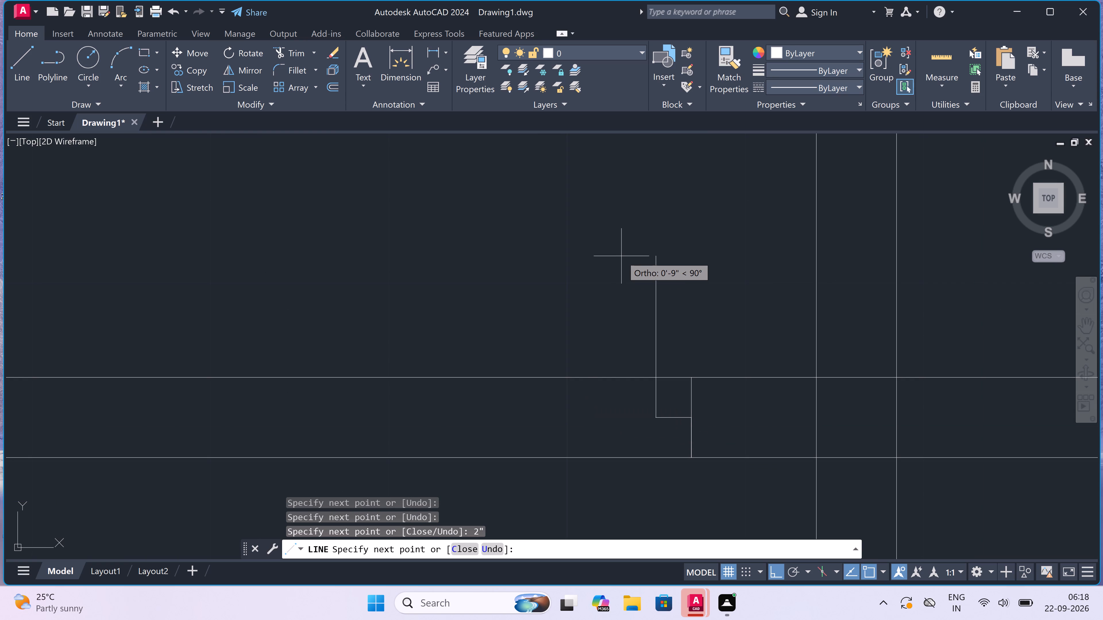
text(3')
key(space)
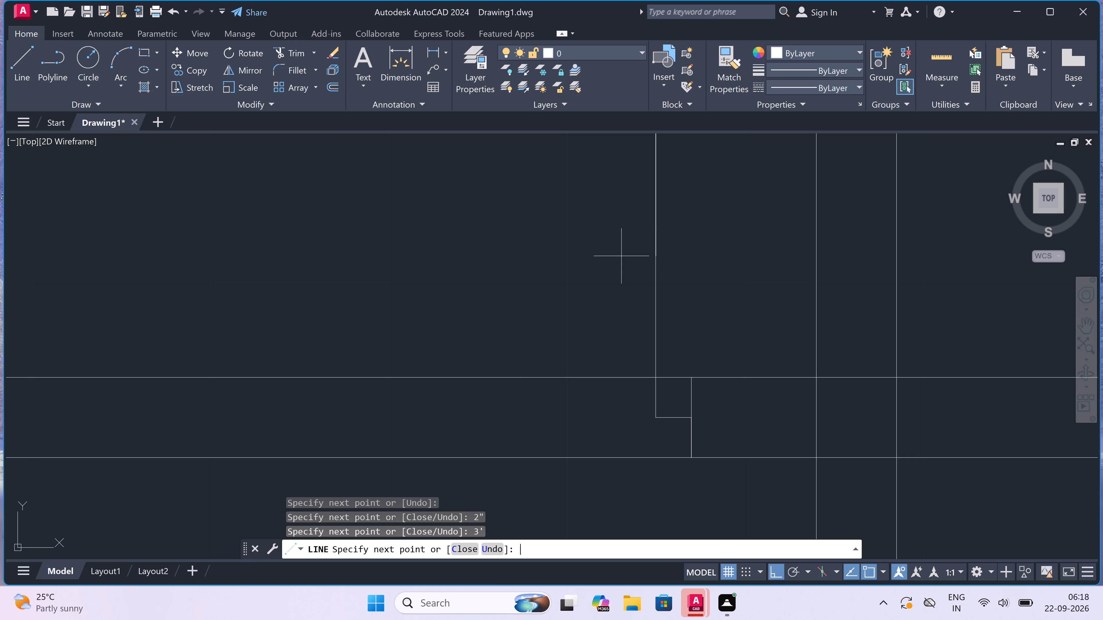
key(Escape)
Draw the opposite door jamb across the same partition to the left, with a 2" stop running right from its midpoint.
scroll(560, 297, down, 4)
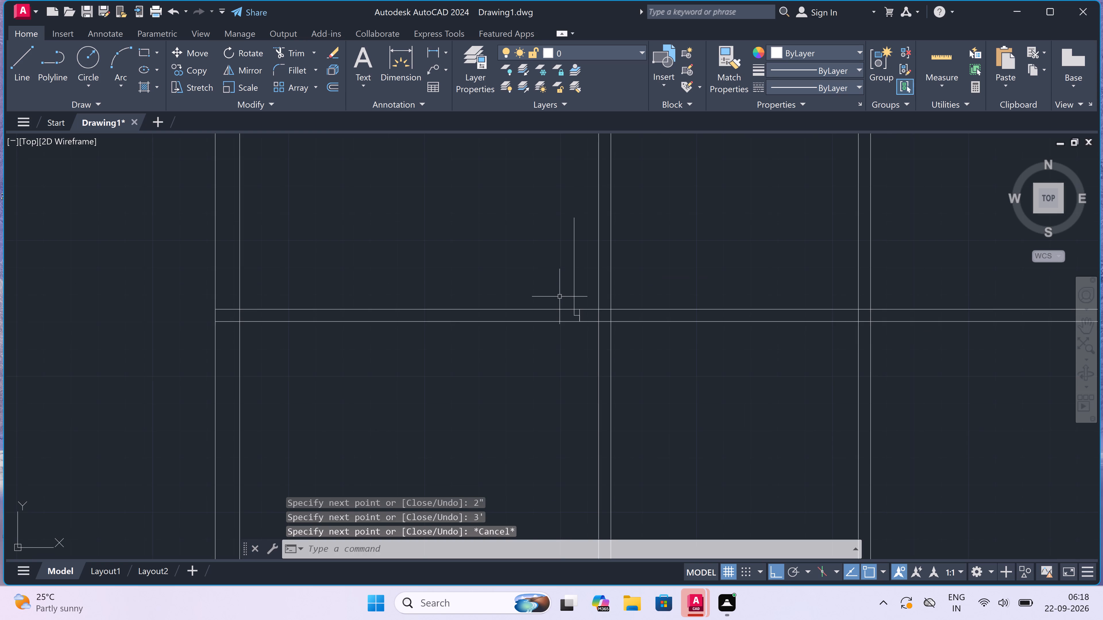
key(space)
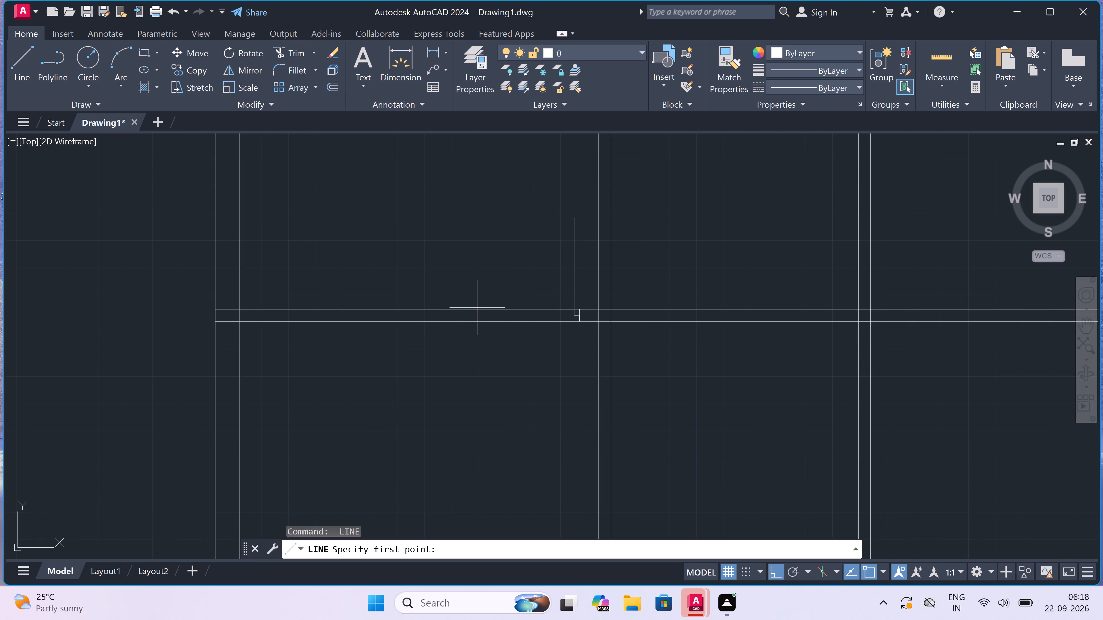
click(481, 310)
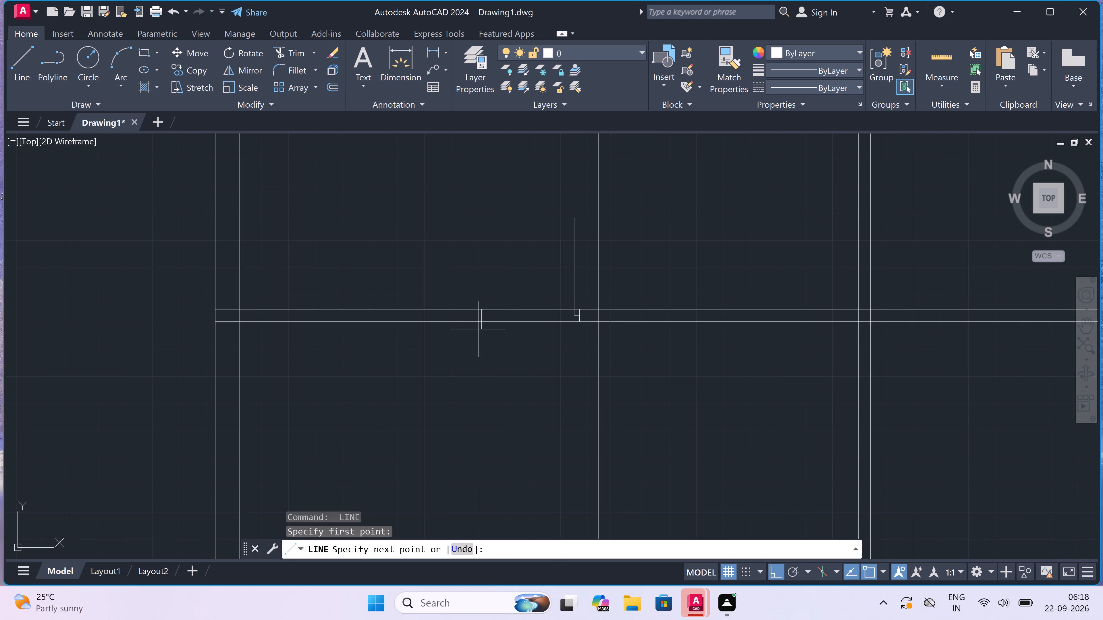
click(481, 319)
scroll(482, 319, up, 3)
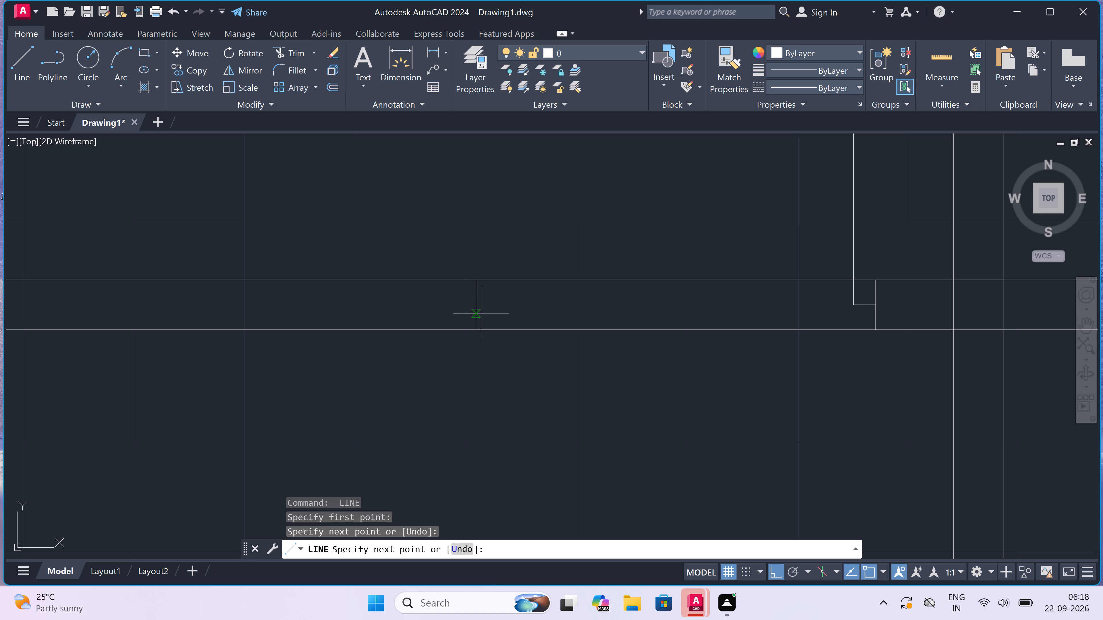
click(472, 303)
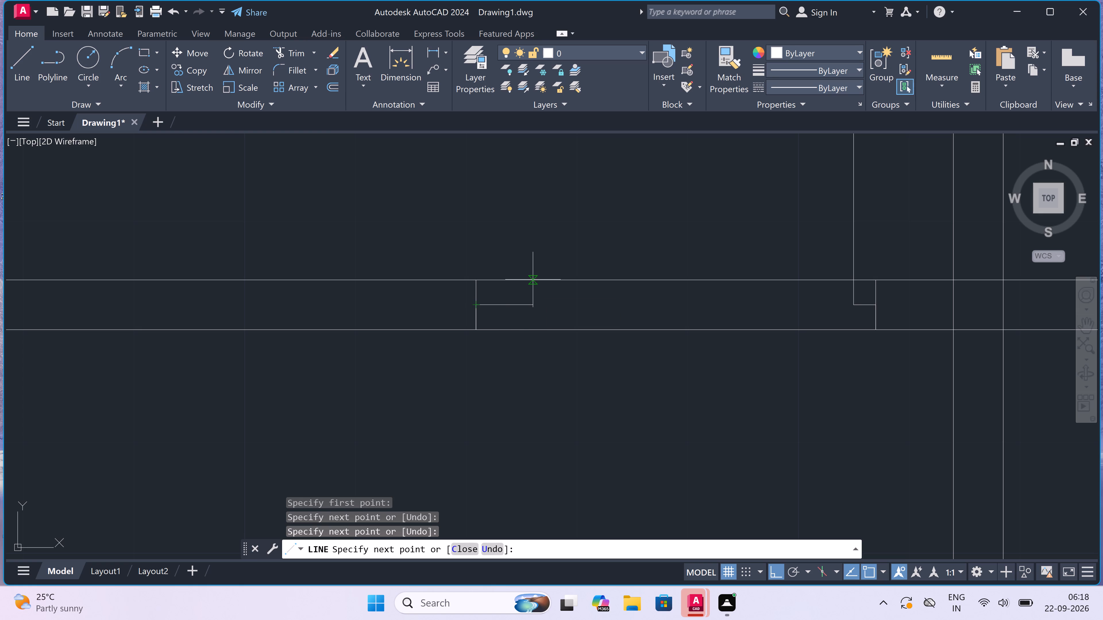
text(2")
key(space)
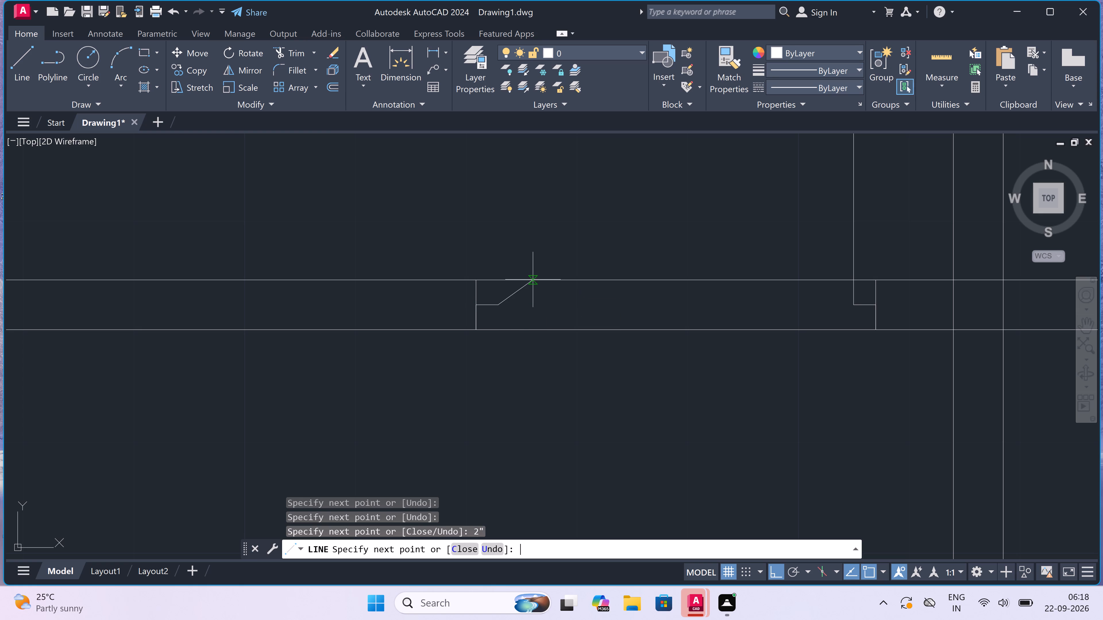
key(Escape)
Draw the door swing as a Start, End, Direction arc from the leaf's top end to the left jamb's stop.
scroll(526, 306, down, 6)
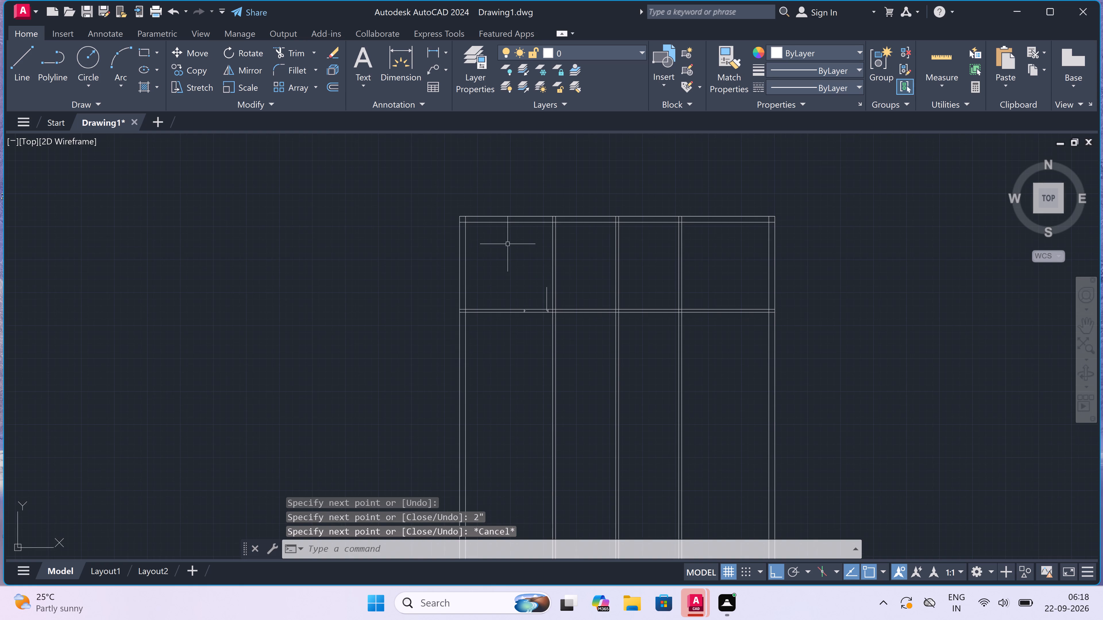
scroll(526, 282, up, 3)
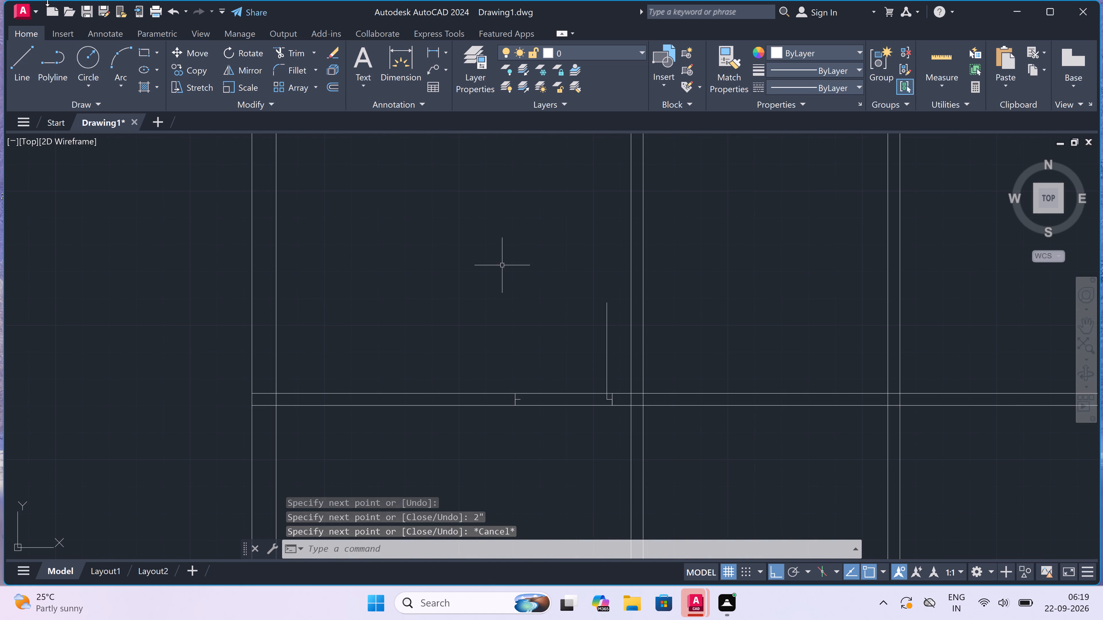
click(117, 82)
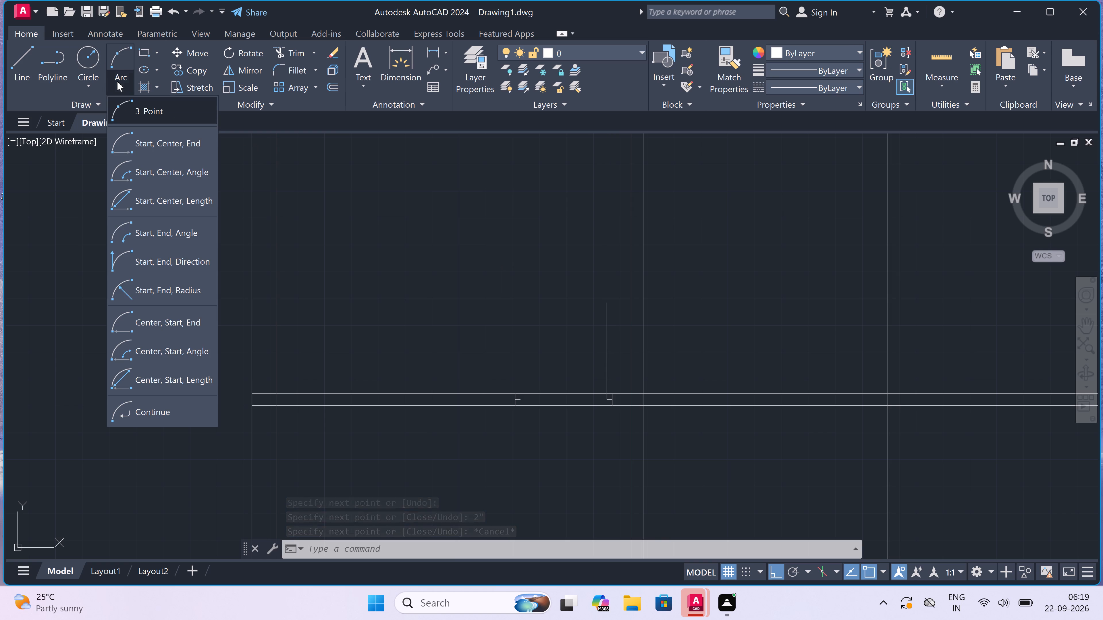
click(151, 254)
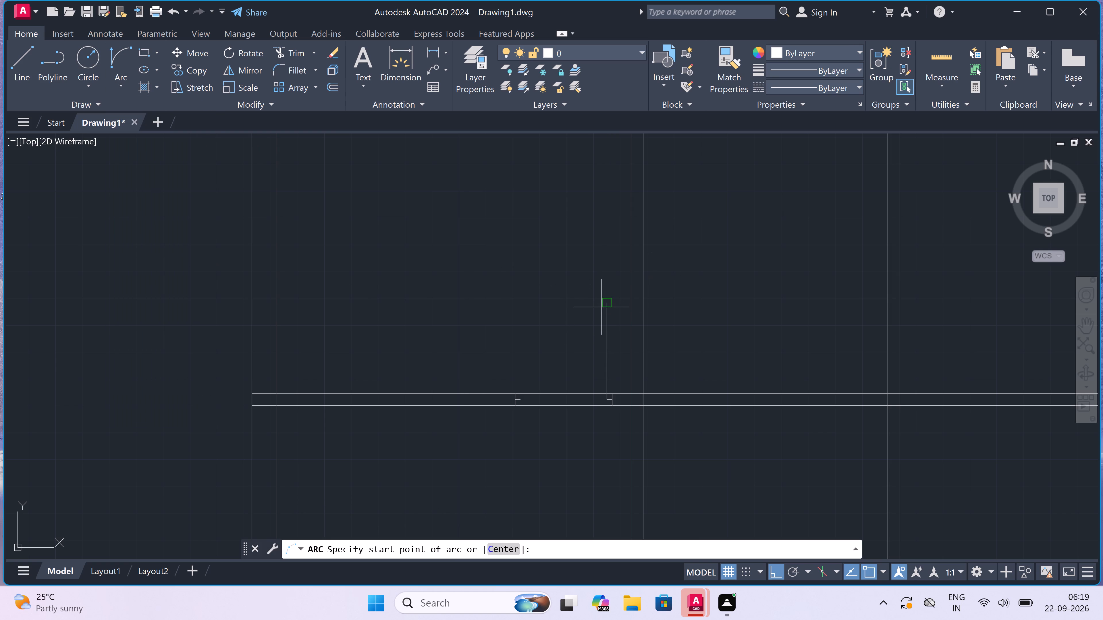
drag(610, 306, 607, 309)
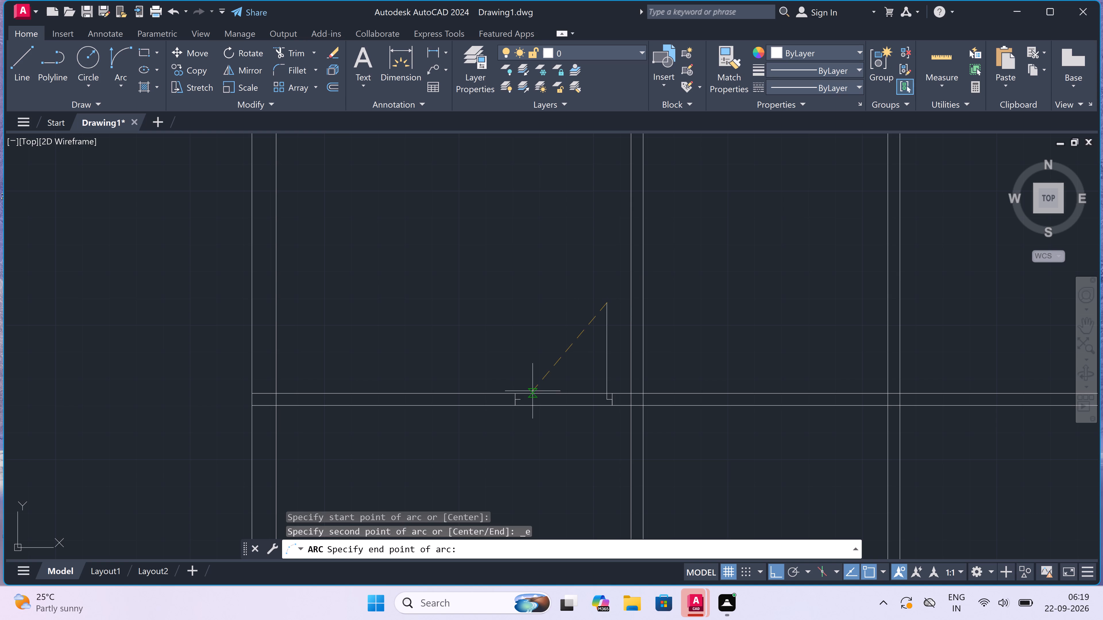
click(523, 398)
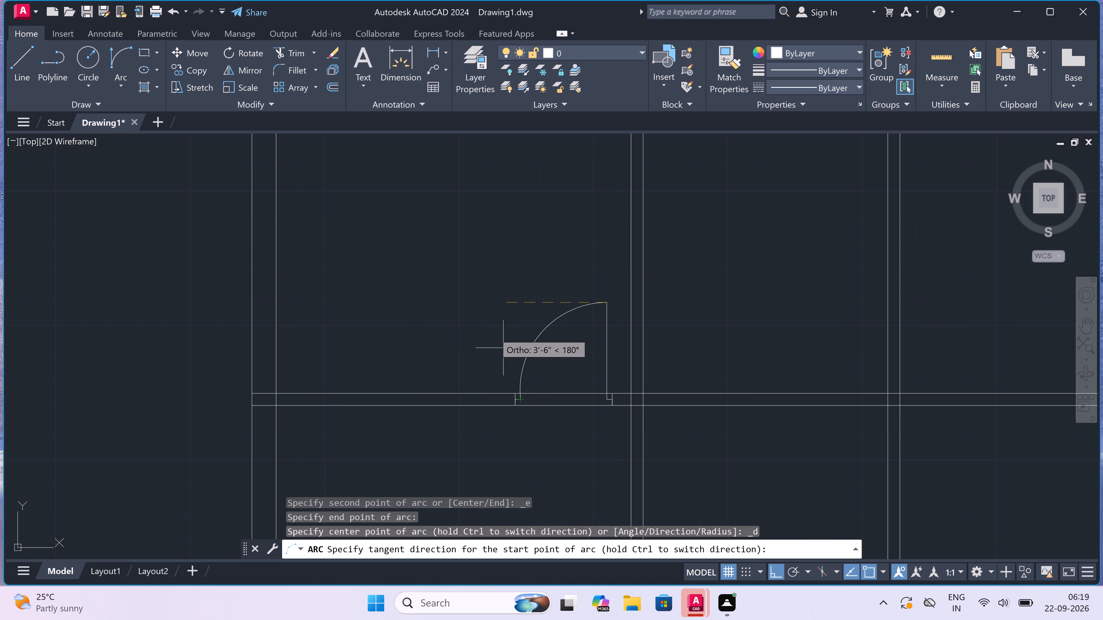
click(491, 331)
Trim both horizontal partition lines between the two jambs to open the first room's doorway.
key(t)
text(r)
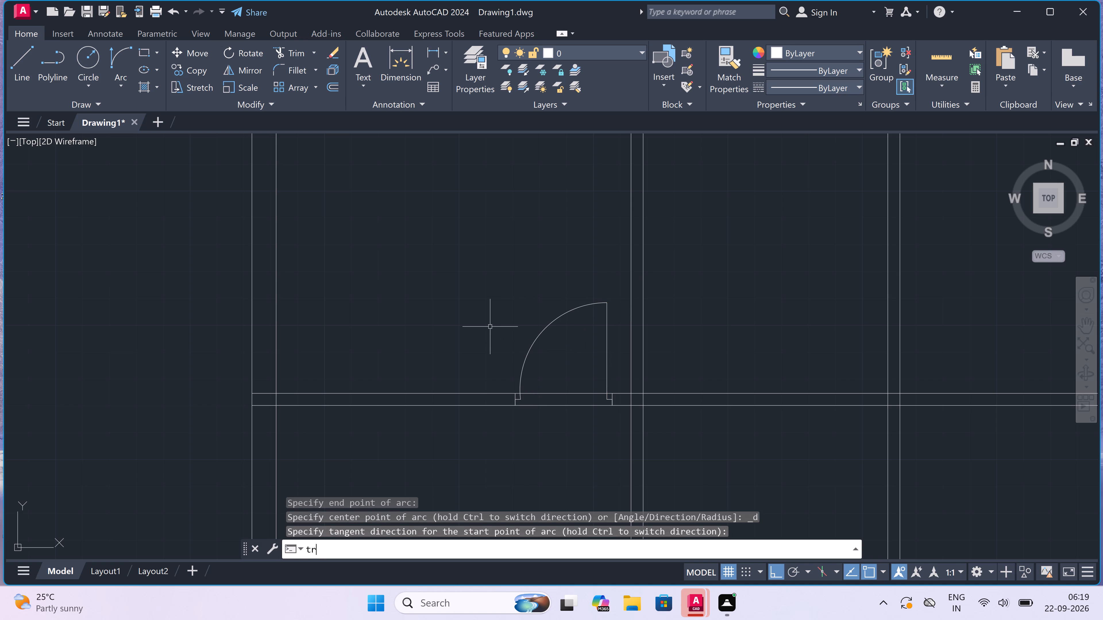
key(space)
scroll(490, 327, down, 1)
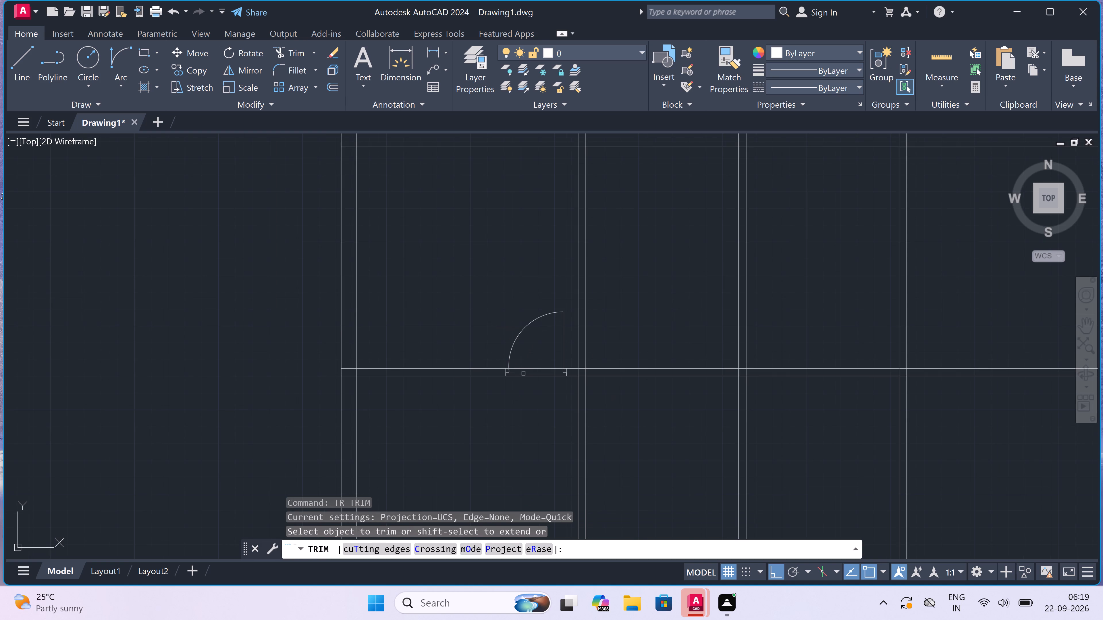
click(523, 367)
click(523, 374)
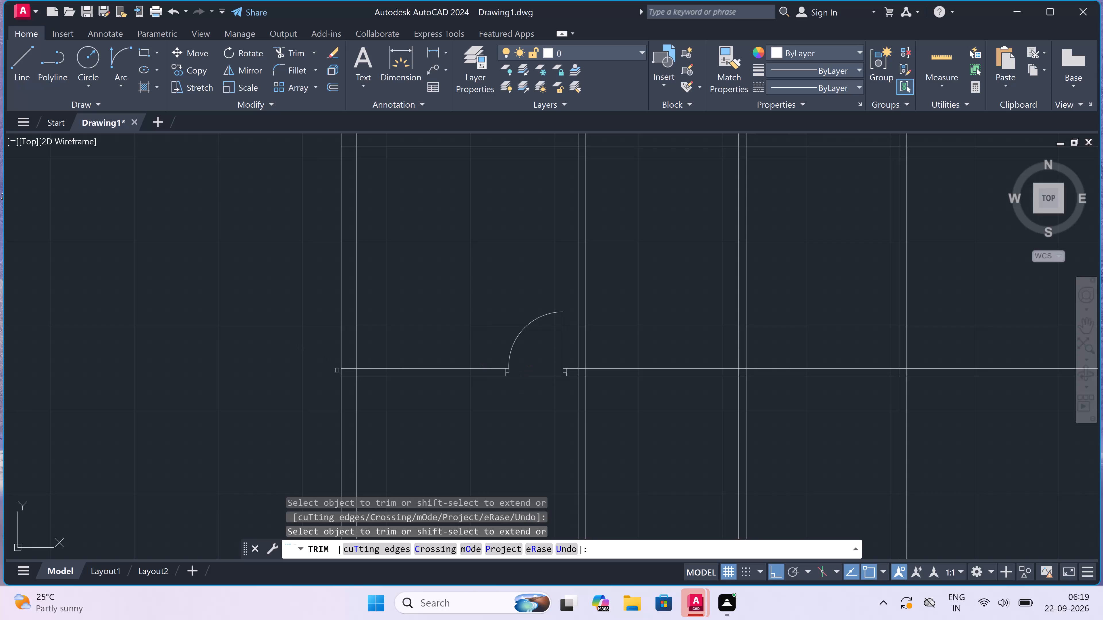
Trim the ends of the horizontal partition lines that cross the left outer wall's thickness.
scroll(337, 370, up, 2)
click(358, 403)
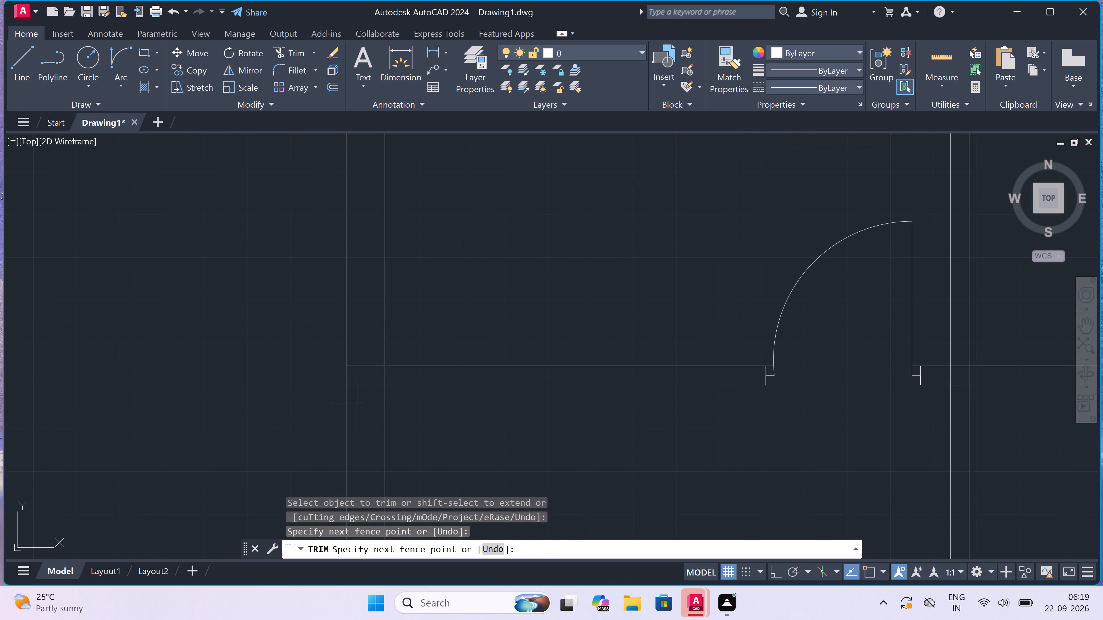
click(365, 359)
scroll(368, 376, up, 3)
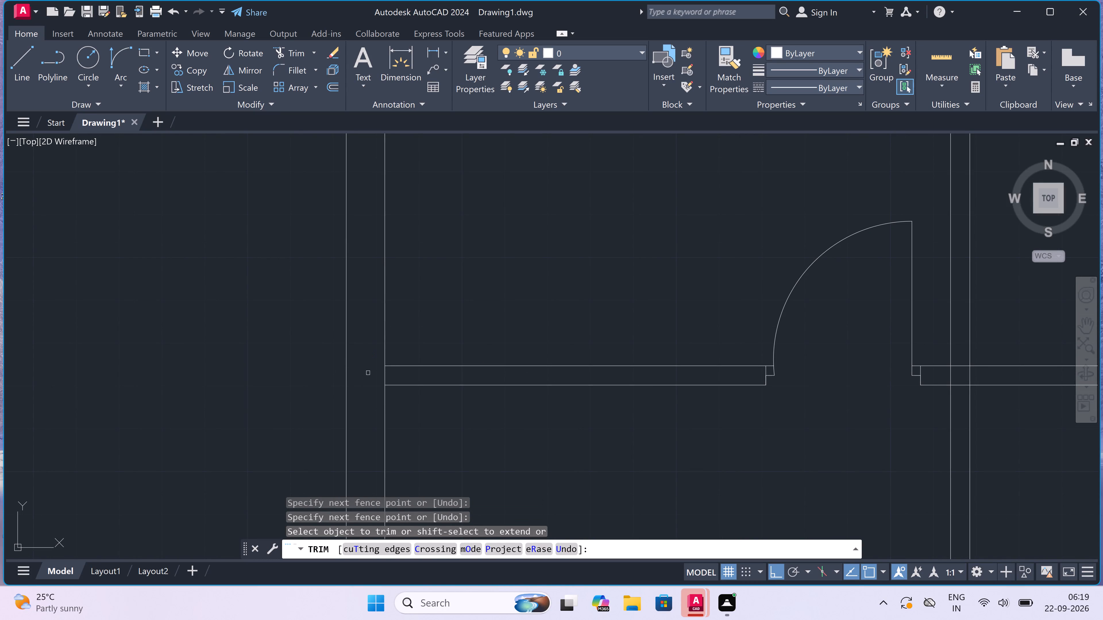
Trim the left outer wall's inner line between the two horizontal partition lines to open the junction.
click(369, 376)
click(490, 384)
Trim the overlapping inner wall line ends at the building's top-left corner to leave a clean inside corner.
scroll(468, 388, down, 2)
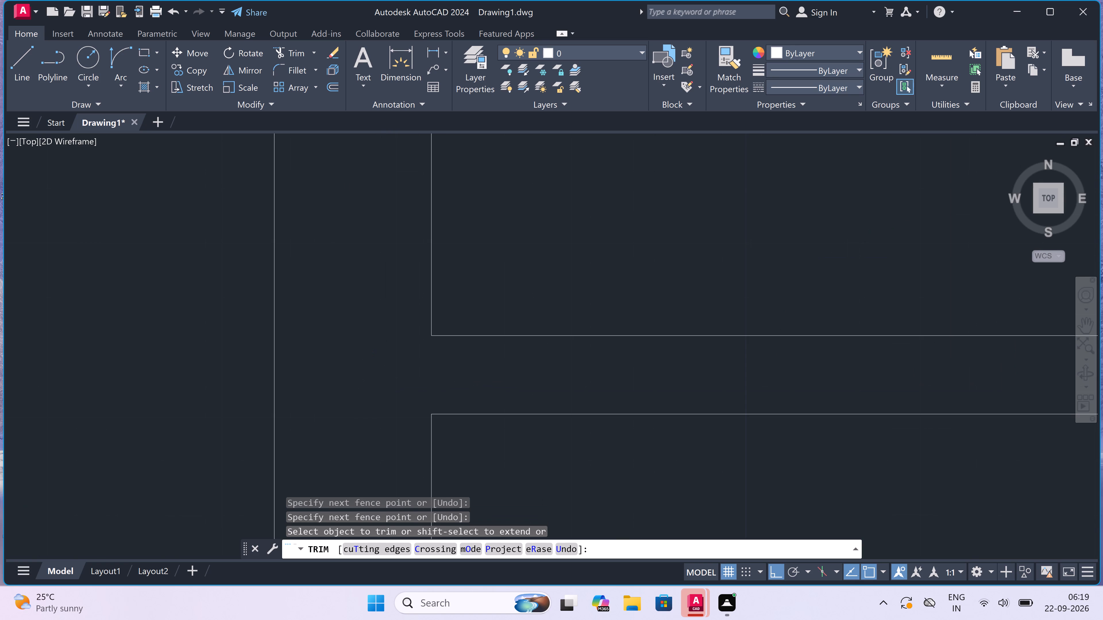
scroll(468, 388, down, 5)
scroll(462, 292, up, 3)
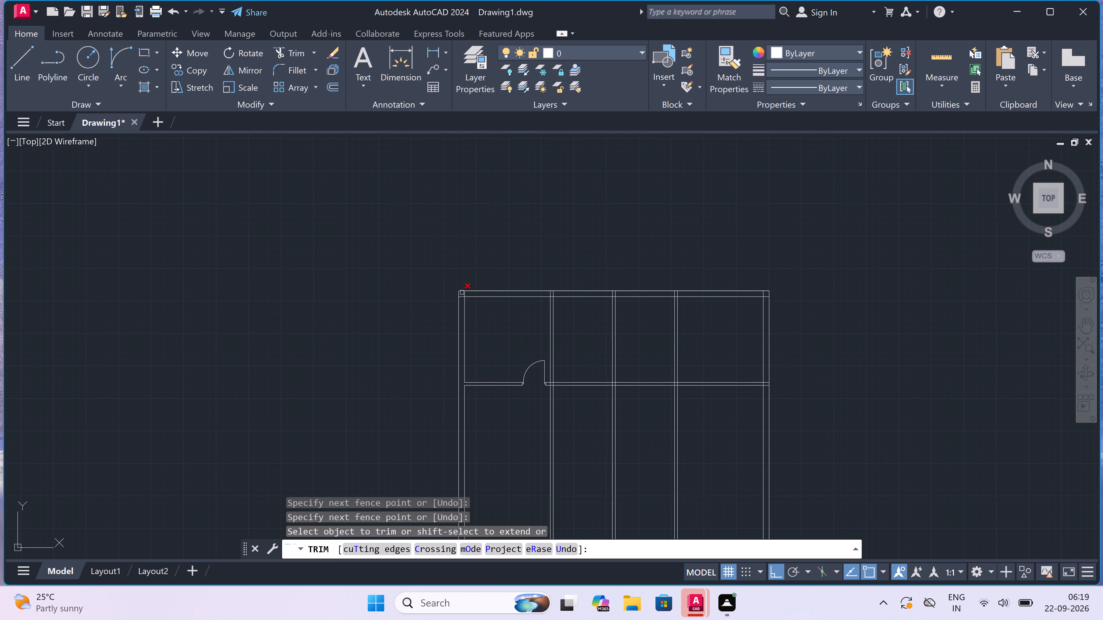
scroll(462, 292, up, 4)
click(462, 292)
click(393, 432)
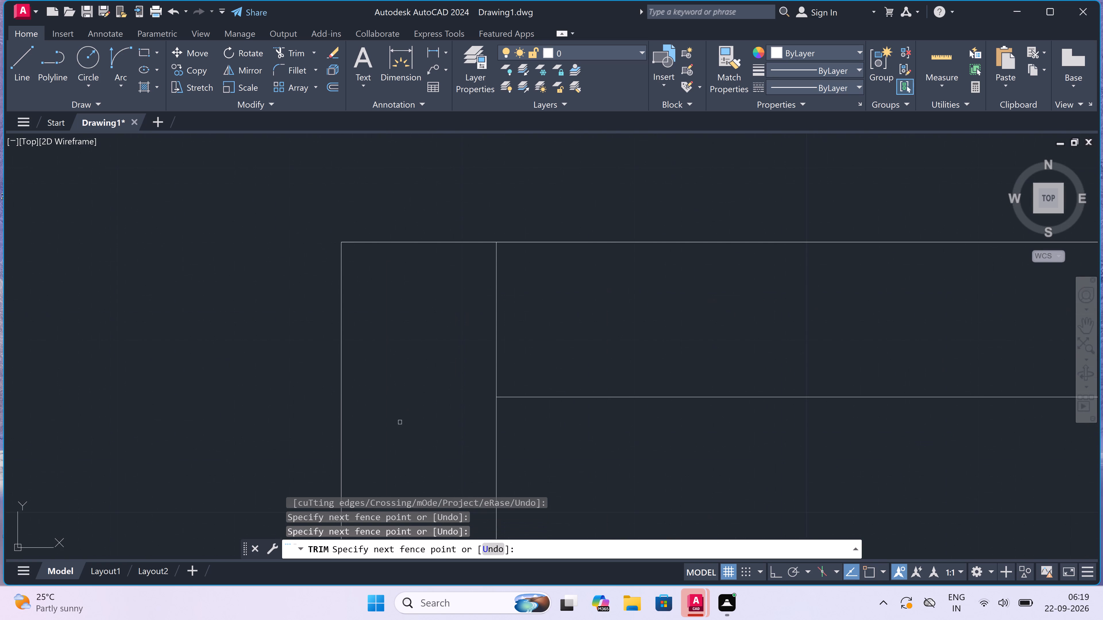
click(388, 332)
click(514, 321)
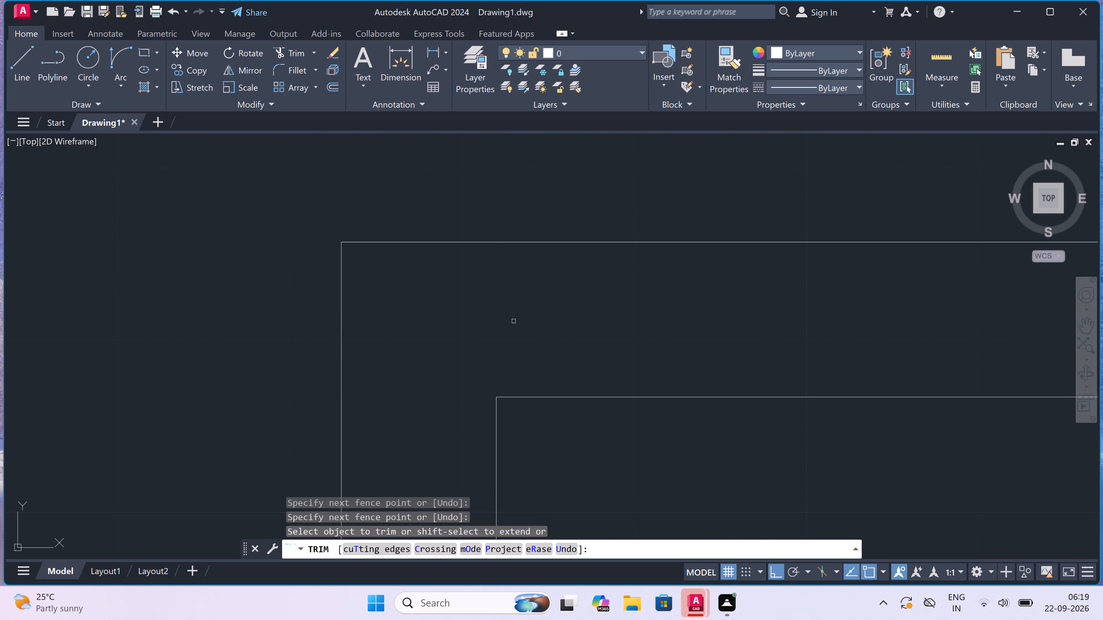
Trim the junction of the first vertical partition with the top outer wall, removing the wall-line segment and partition ends within it.
scroll(514, 321, down, 7)
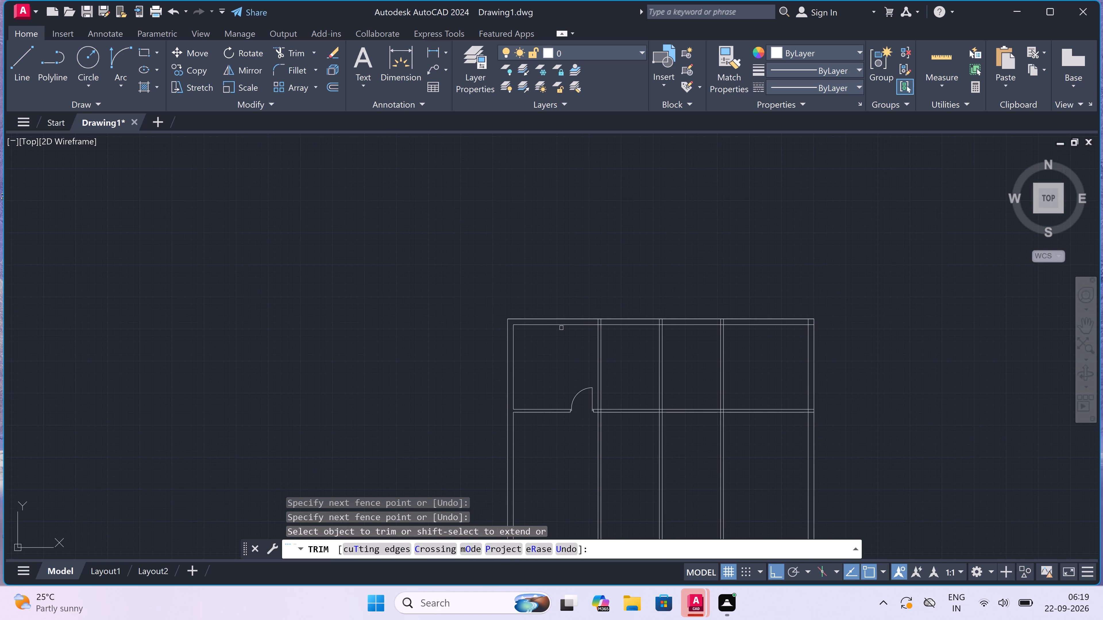
scroll(601, 325, up, 7)
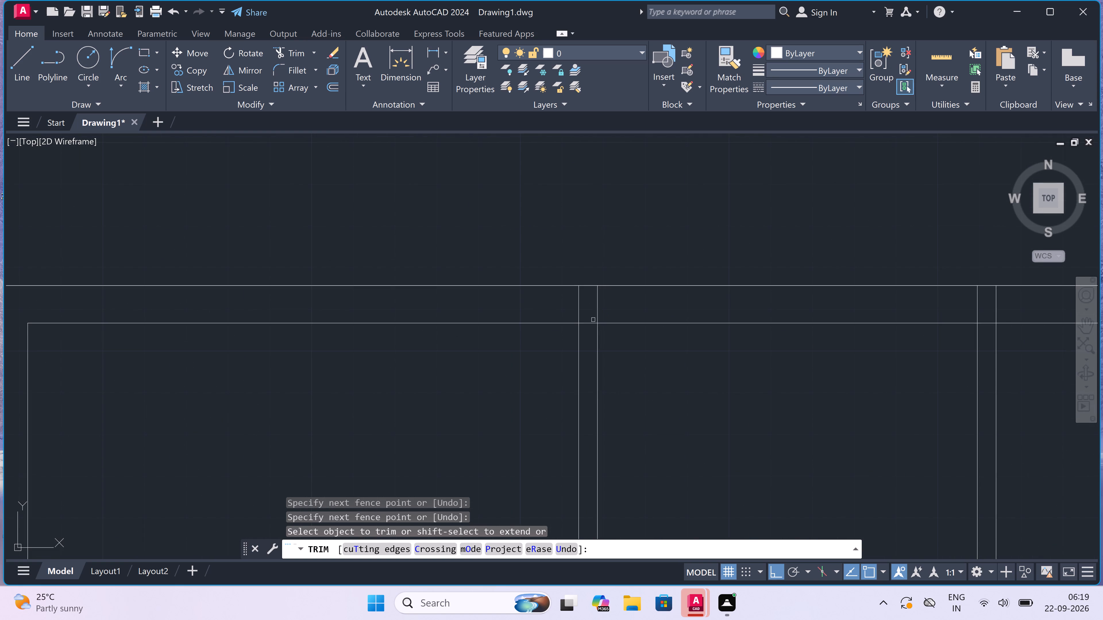
click(577, 316)
click(573, 350)
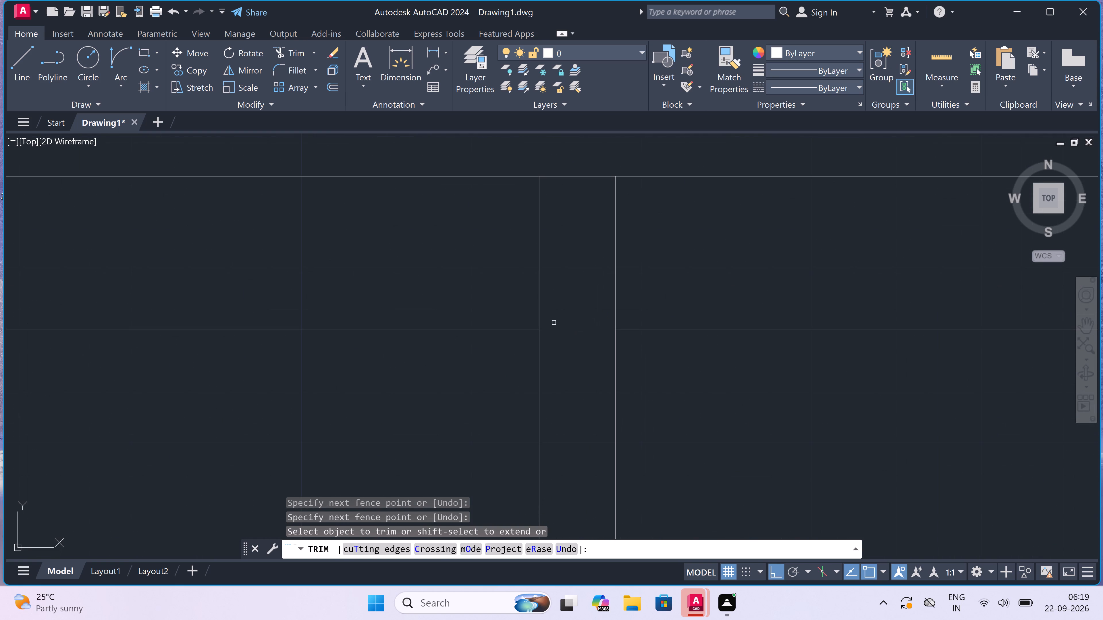
click(481, 303)
click(666, 288)
Trim the second vertical partition's ends inside the top outer wall and the inner wall line between them.
scroll(524, 284, down, 8)
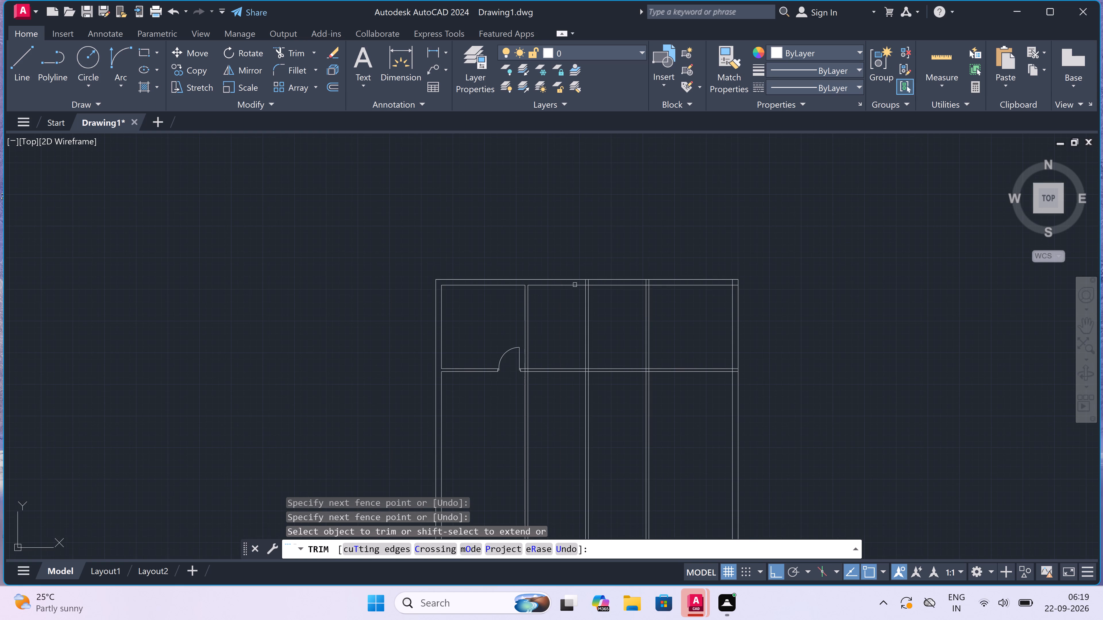
scroll(581, 281, up, 9)
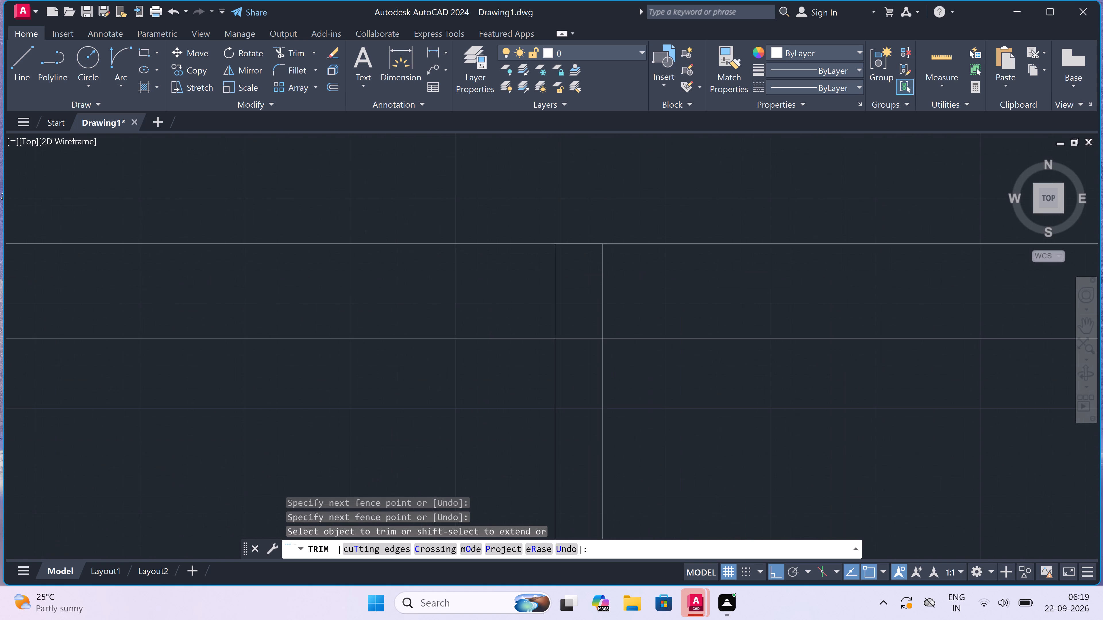
click(712, 284)
click(360, 309)
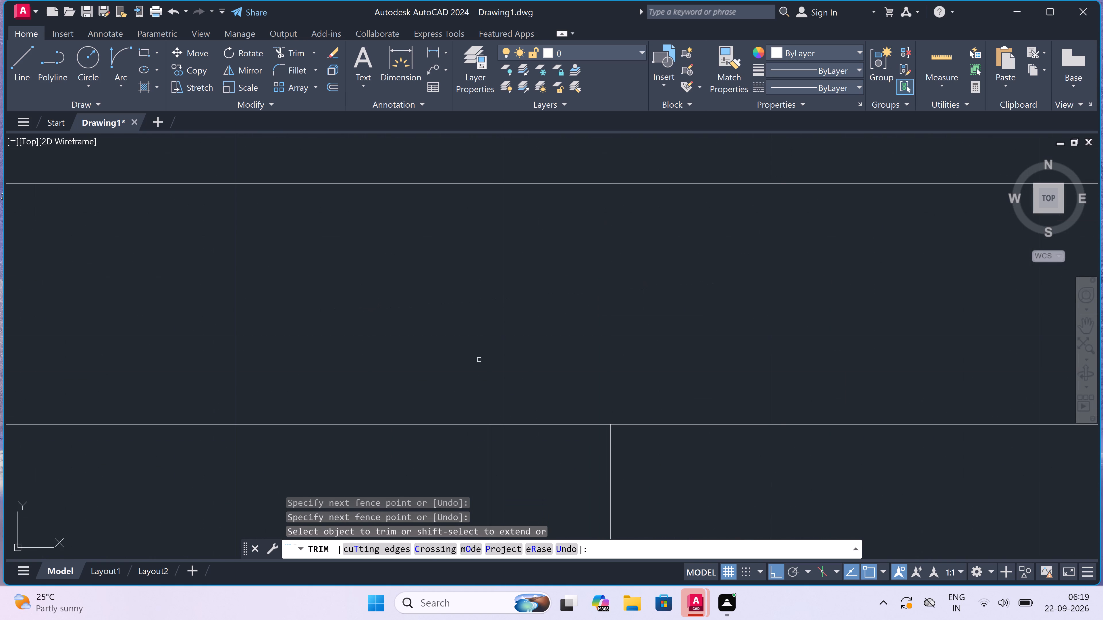
drag(536, 452, 536, 449)
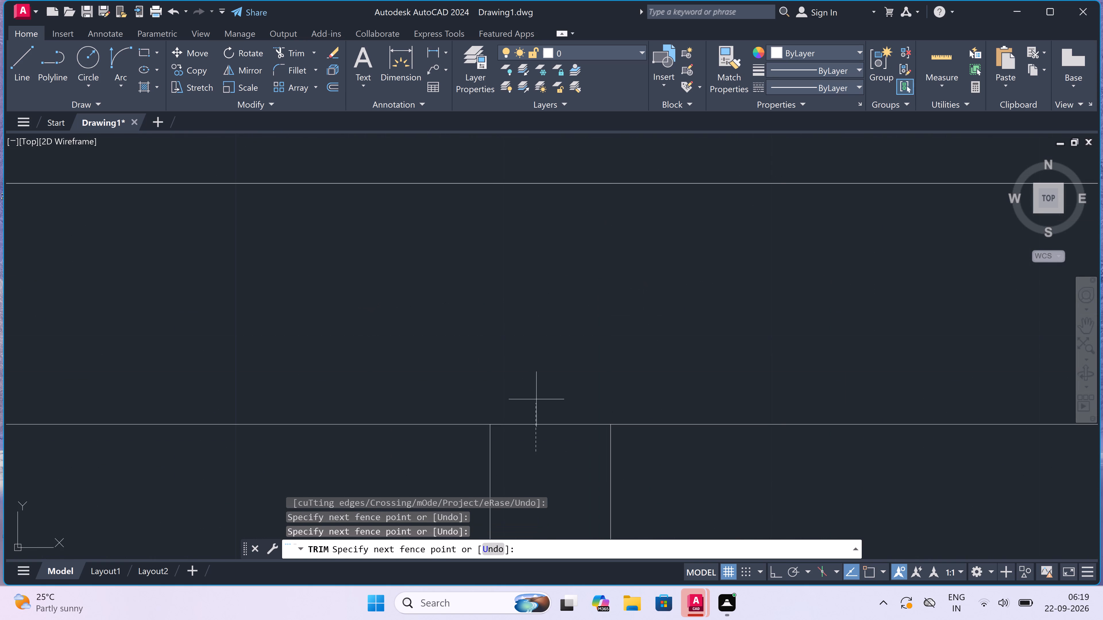
click(540, 380)
Trim the third vertical partition's ends inside the top outer wall and the inner wall line between them.
scroll(540, 380, down, 7)
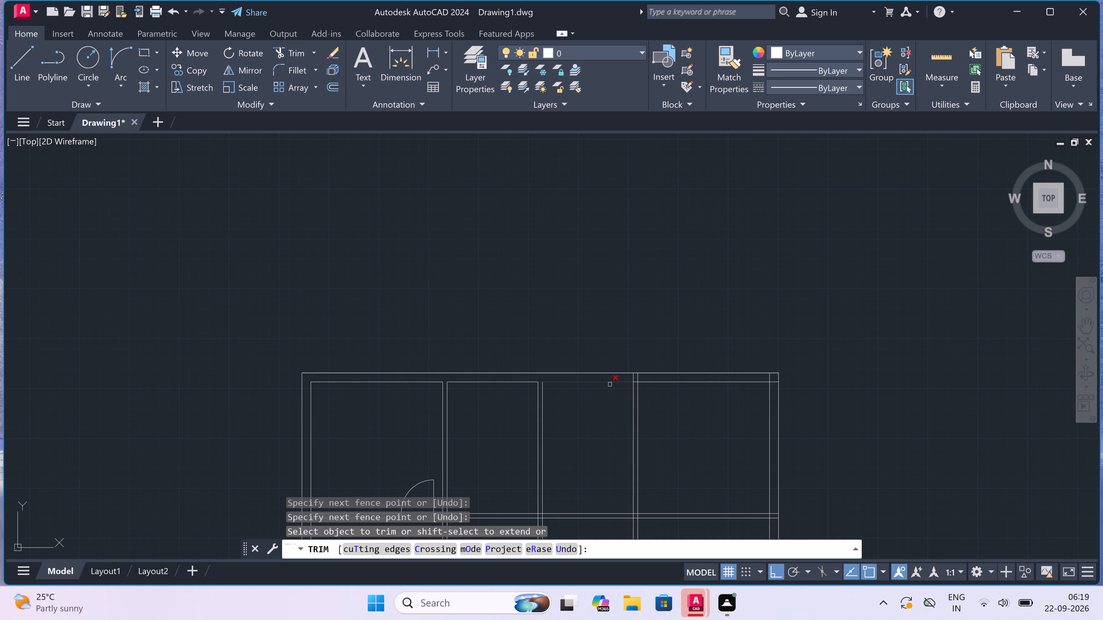
scroll(636, 367, up, 4)
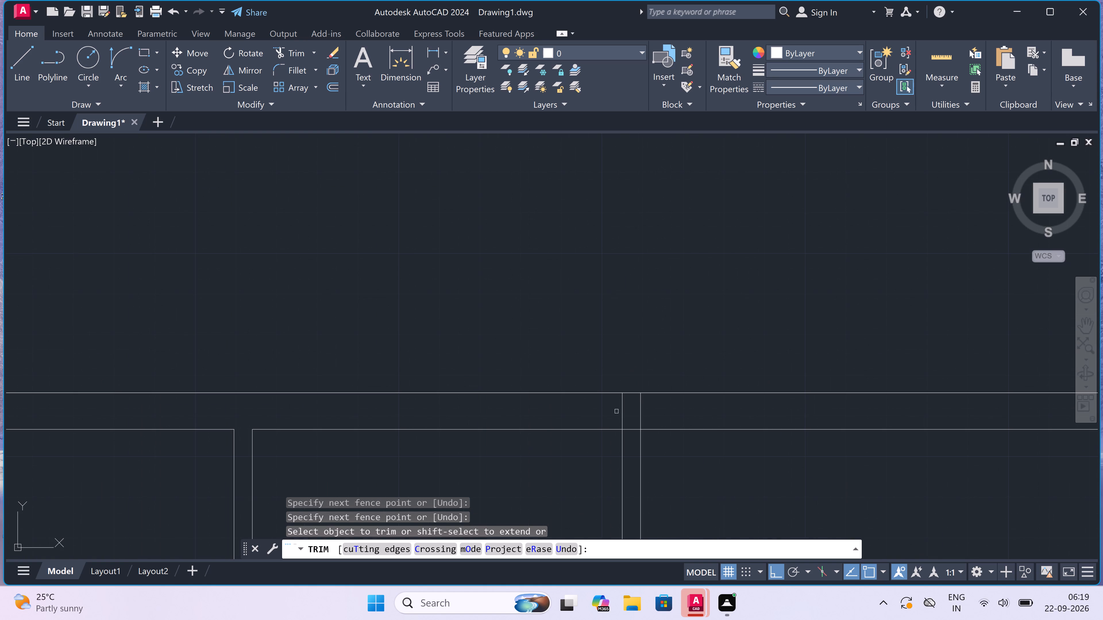
scroll(619, 415, up, 4)
click(540, 403)
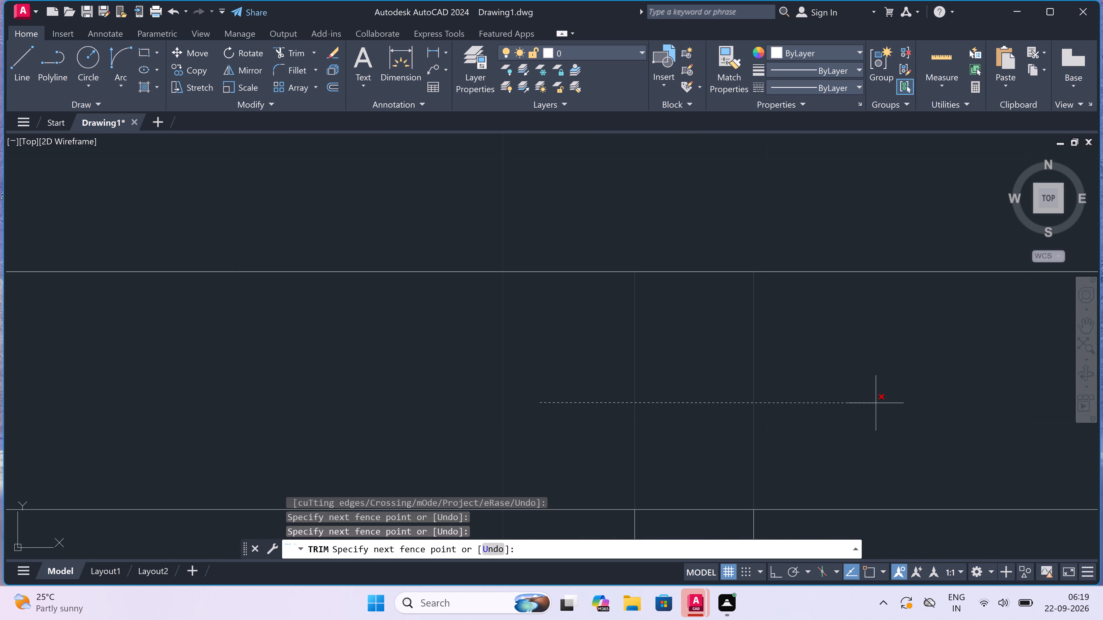
click(876, 403)
drag(689, 531, 687, 527)
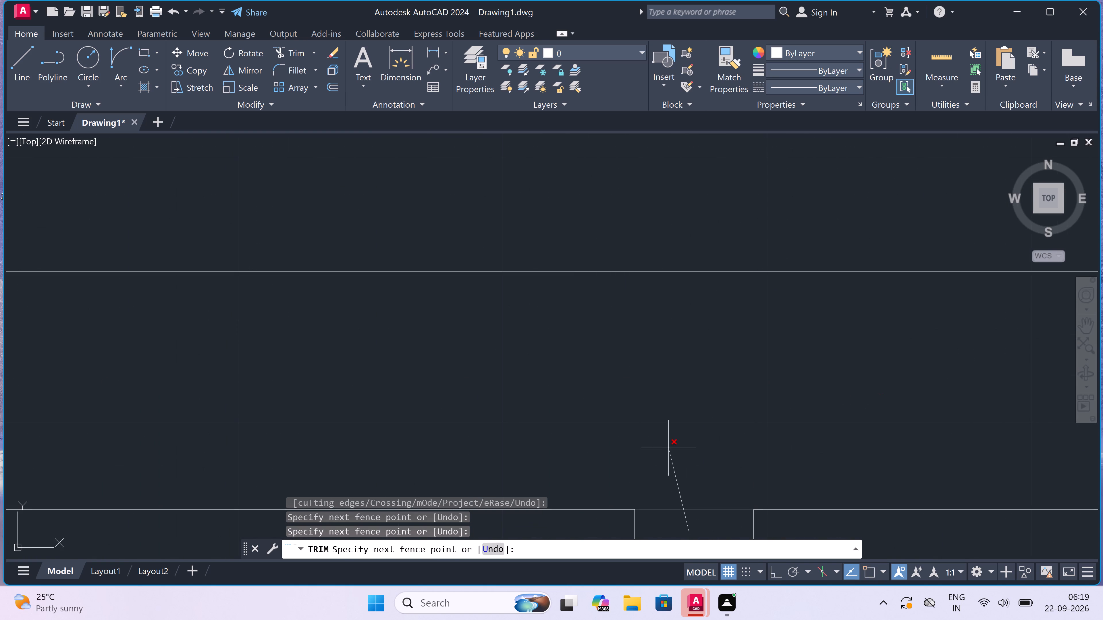
click(668, 448)
Trim both inner wall line ends that overrun at the building's top-right corner.
scroll(668, 446, down, 9)
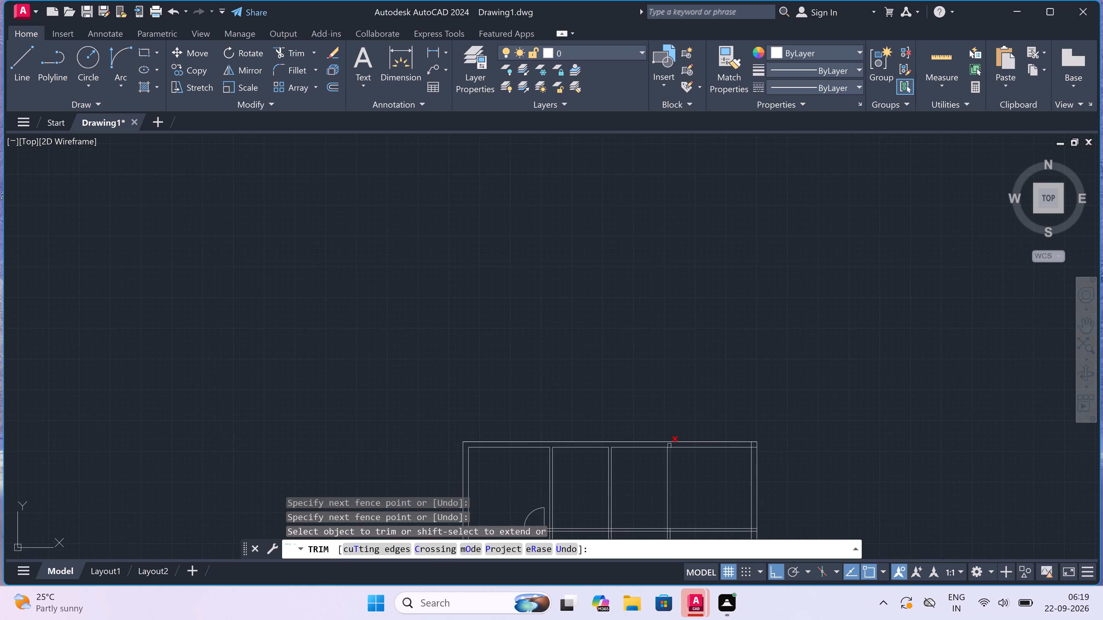
scroll(751, 459, up, 4)
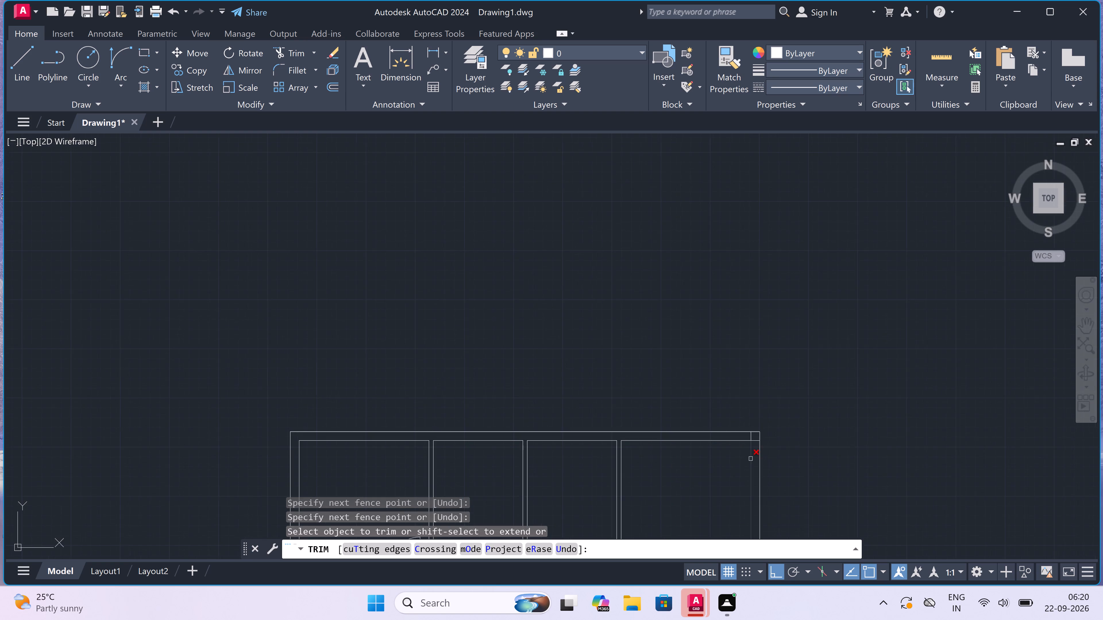
scroll(747, 406, up, 3)
click(747, 402)
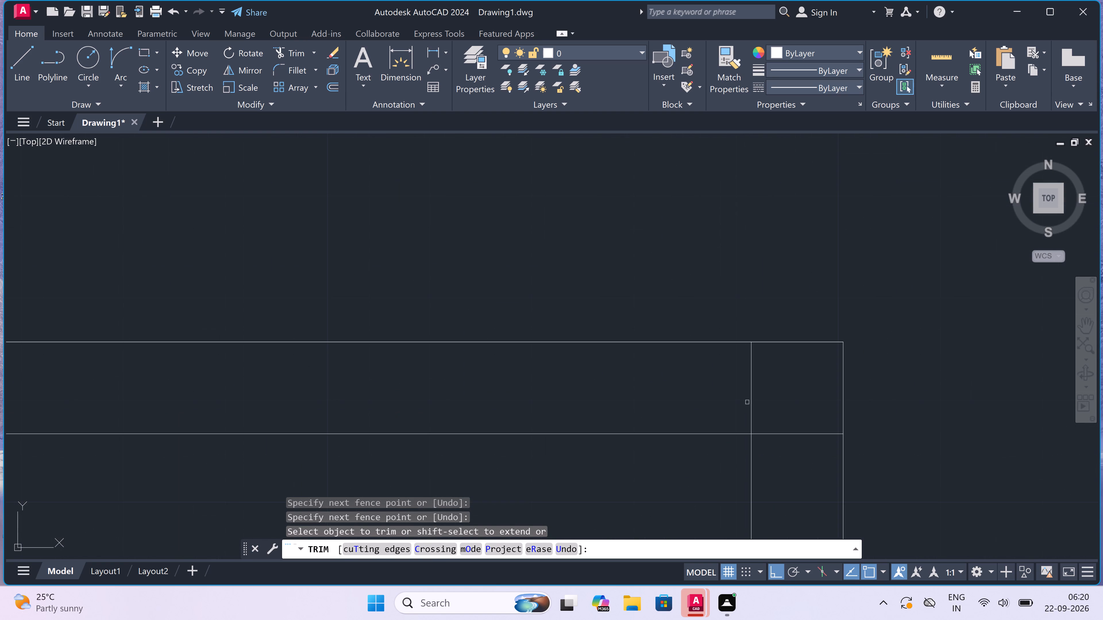
click(785, 408)
drag(788, 443, 788, 439)
click(790, 384)
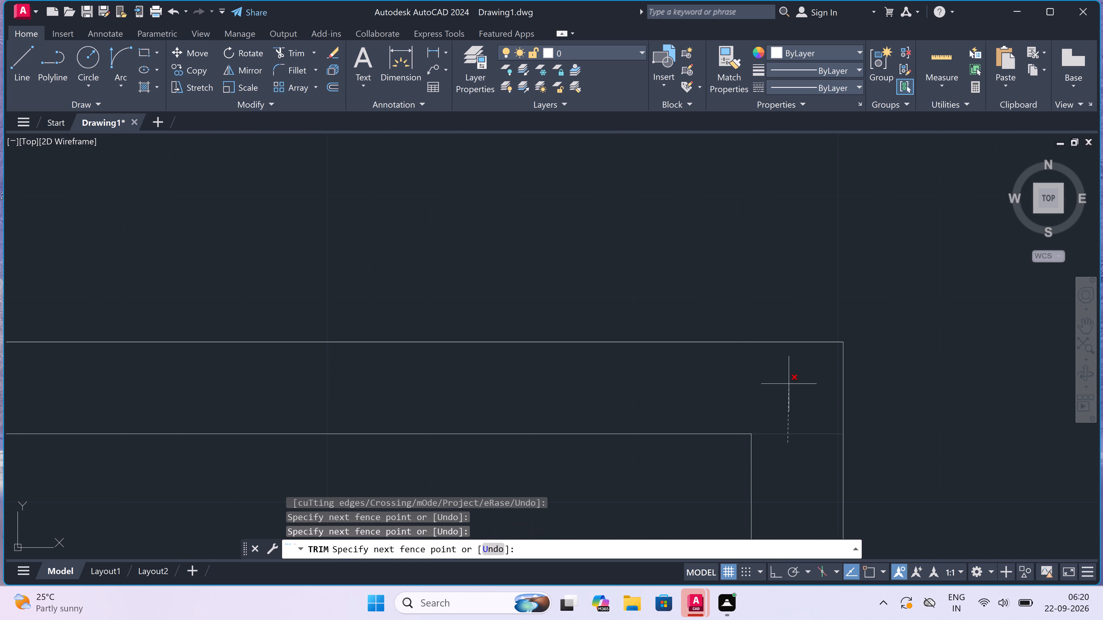
Trim the horizontal partition's ends inside the right outer wall and the inner wall line between them.
scroll(790, 384, down, 11)
scroll(786, 397, up, 6)
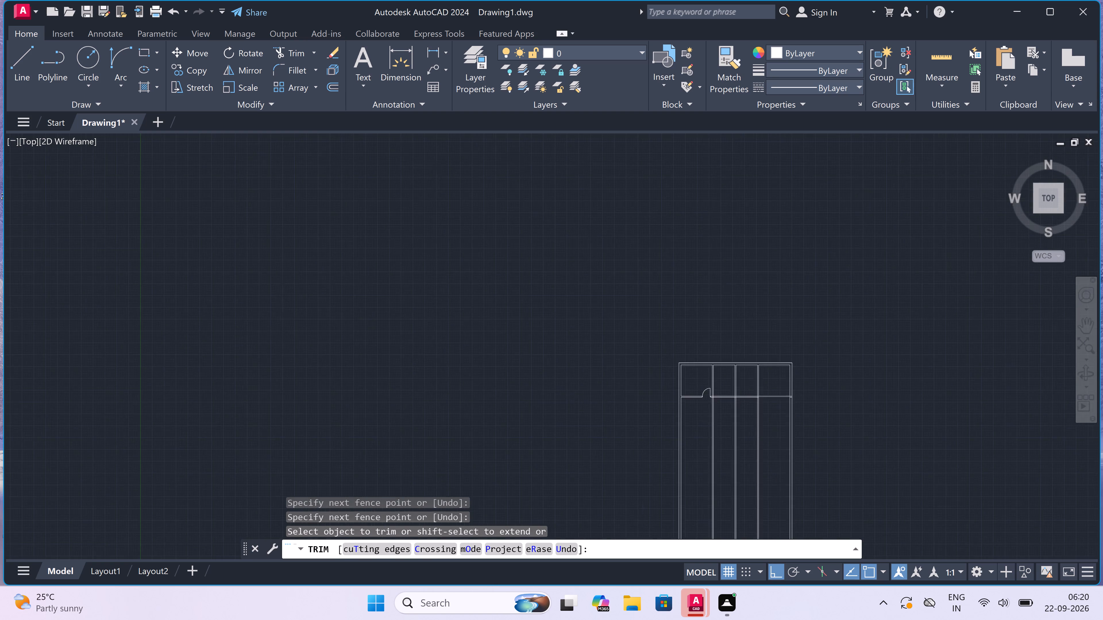
scroll(786, 397, up, 4)
scroll(809, 412, up, 2)
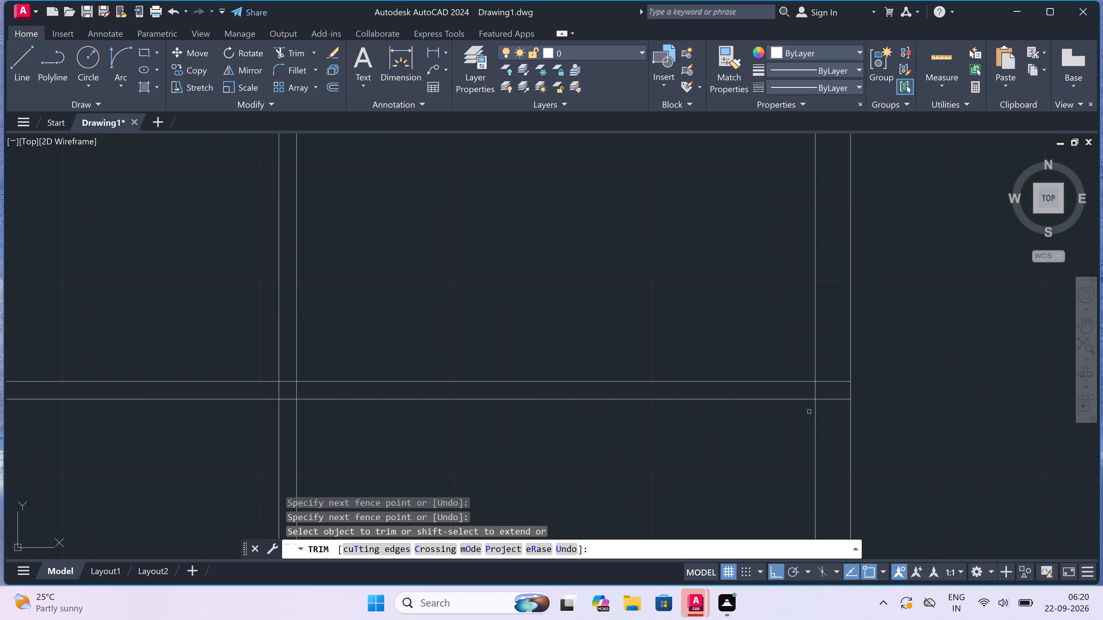
click(854, 408)
drag(855, 317, 857, 327)
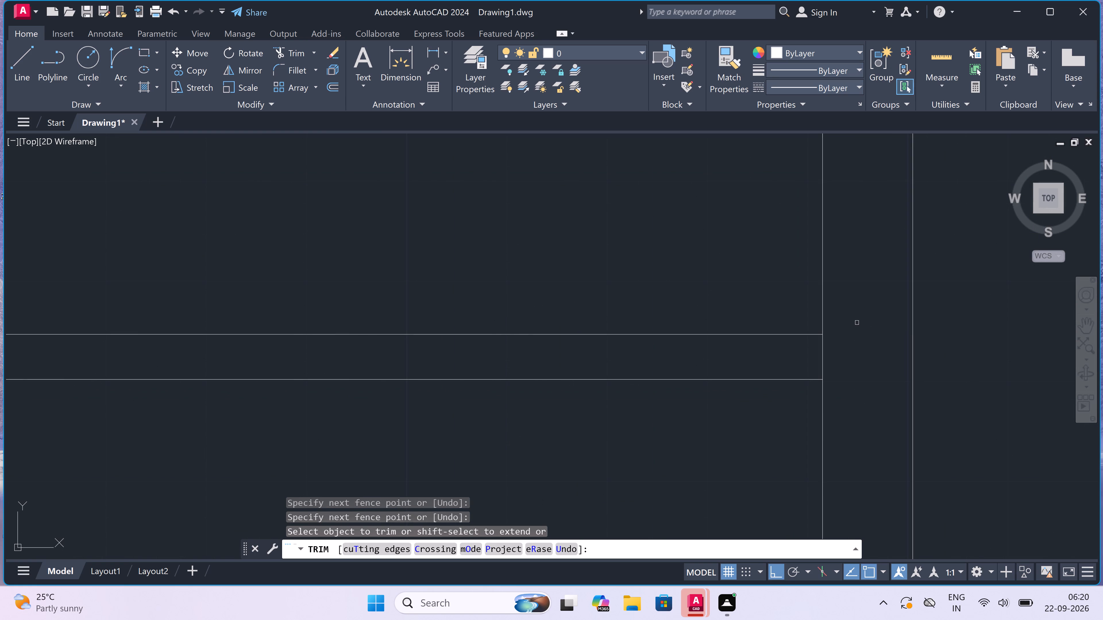
click(855, 354)
click(781, 368)
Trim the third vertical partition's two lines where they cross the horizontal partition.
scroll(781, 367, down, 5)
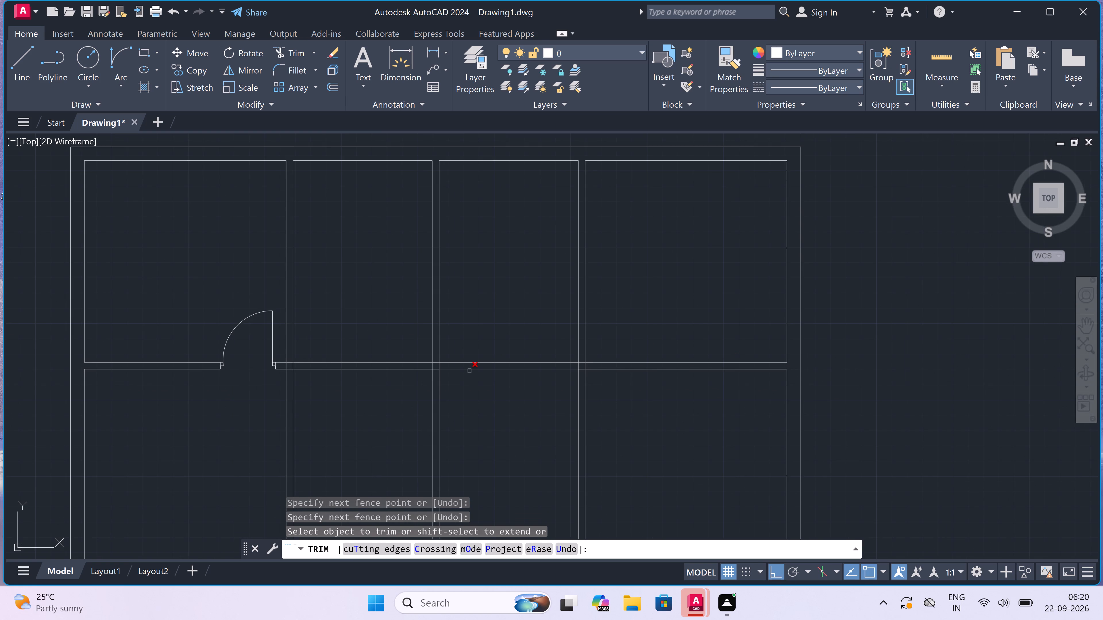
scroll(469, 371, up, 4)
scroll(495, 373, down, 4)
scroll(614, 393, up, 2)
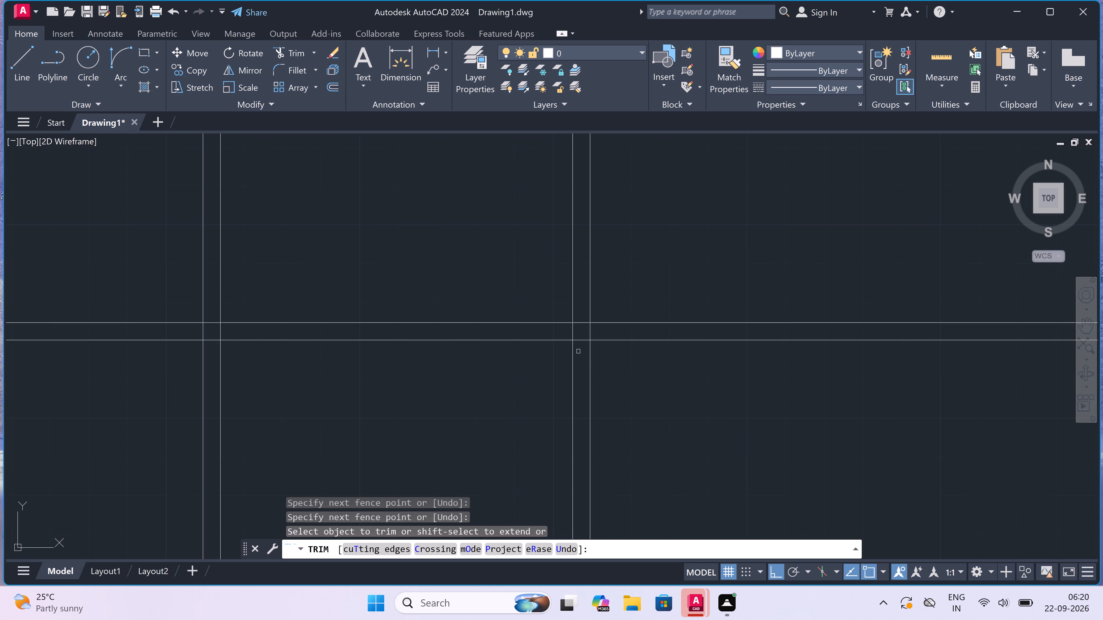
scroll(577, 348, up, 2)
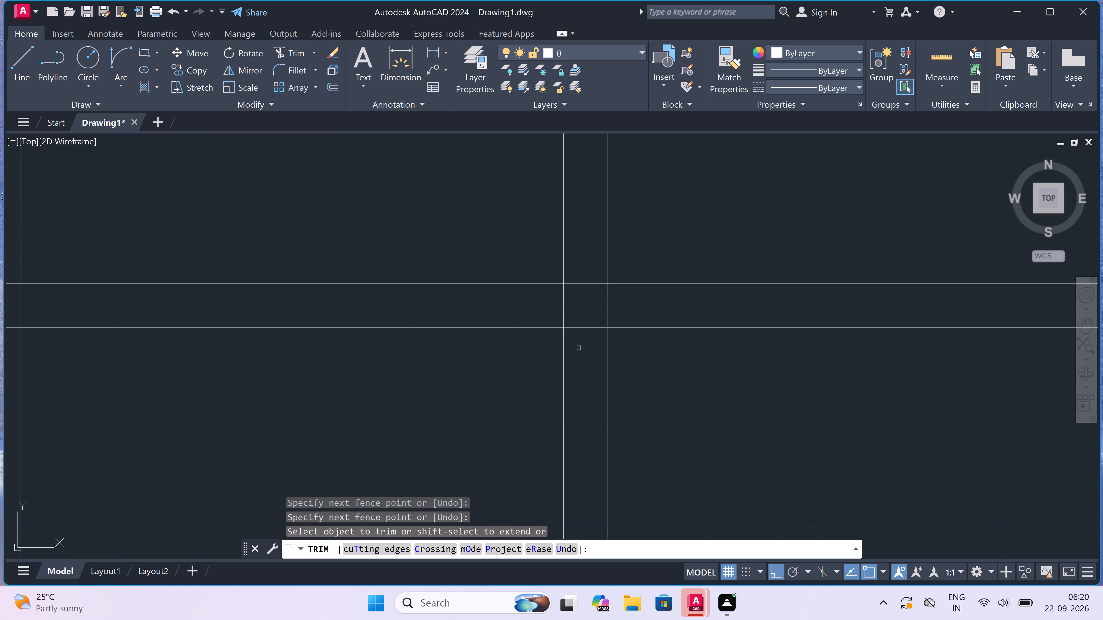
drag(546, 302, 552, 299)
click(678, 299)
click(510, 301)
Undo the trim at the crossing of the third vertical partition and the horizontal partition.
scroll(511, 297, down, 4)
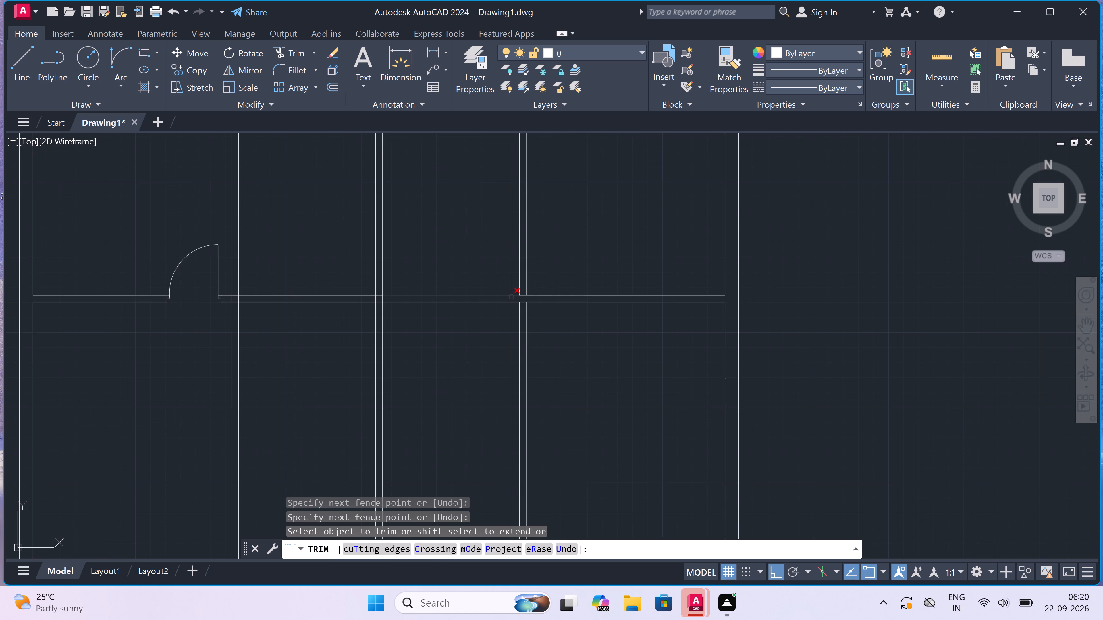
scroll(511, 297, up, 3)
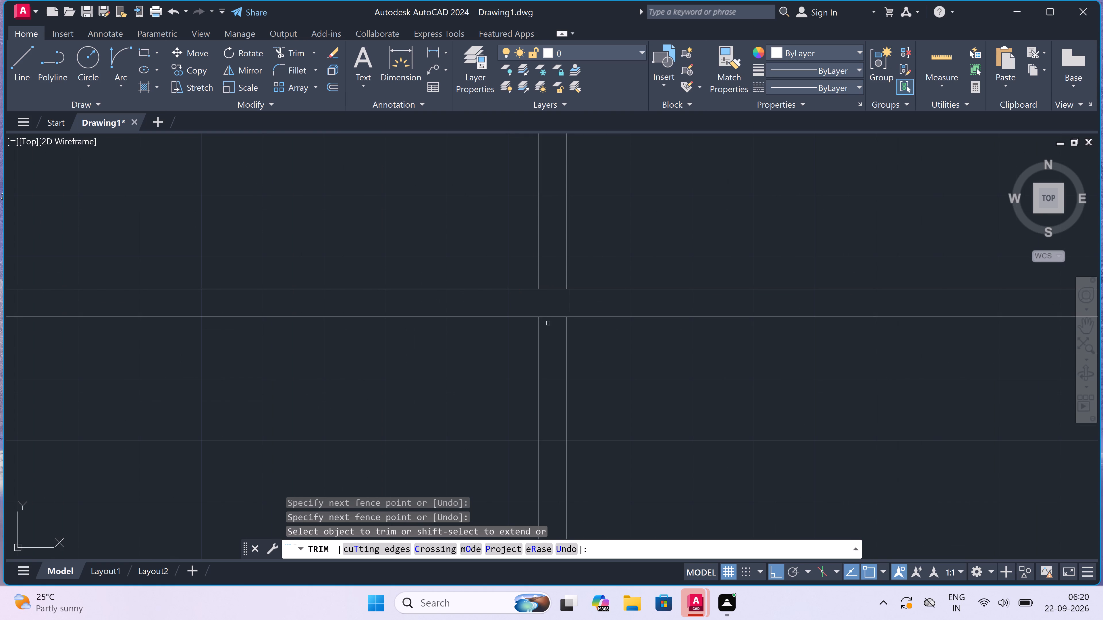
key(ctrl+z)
Trim the first vertical partition's two lines where they cross the horizontal partition, and the horizontal partition's upper line between them.
scroll(547, 318, down, 4)
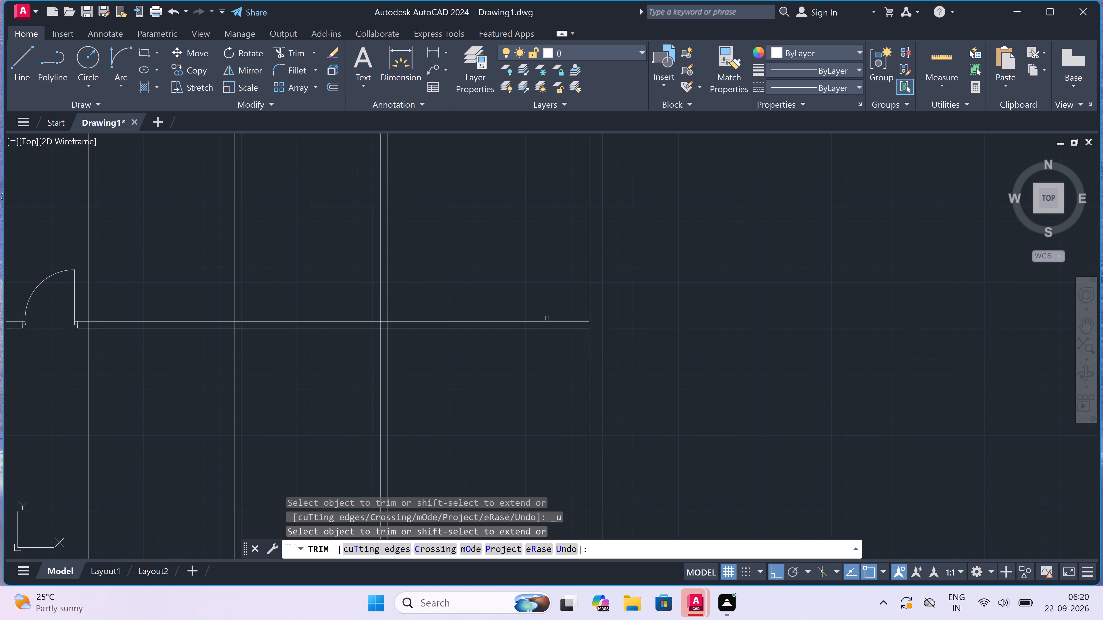
scroll(547, 318, down, 3)
scroll(433, 316, up, 2)
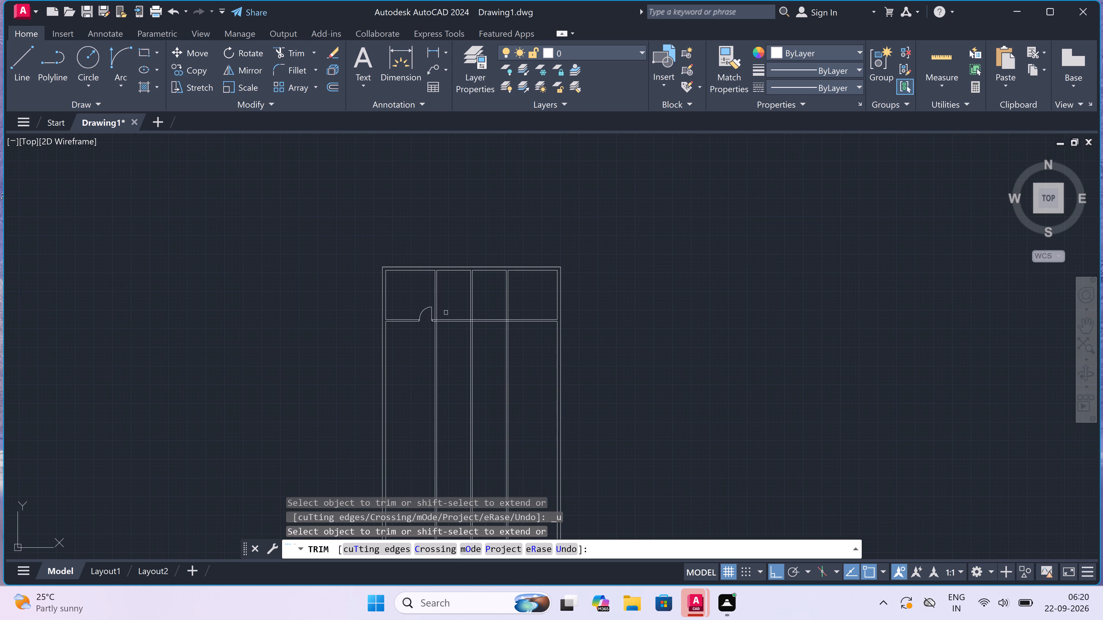
scroll(433, 316, up, 3)
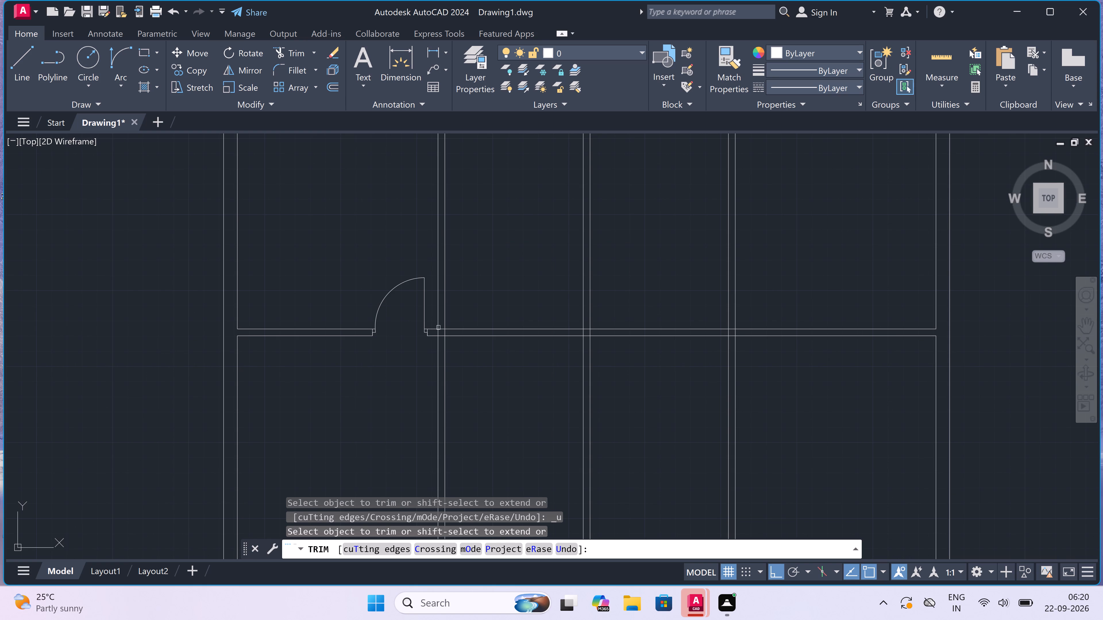
scroll(441, 331, up, 2)
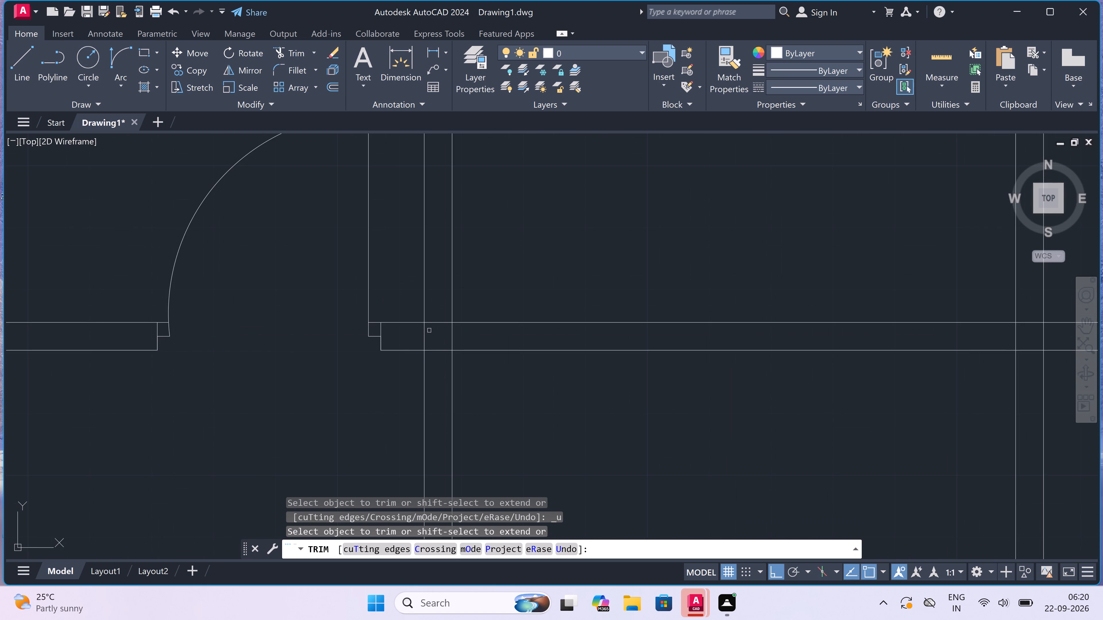
scroll(428, 329, up, 2)
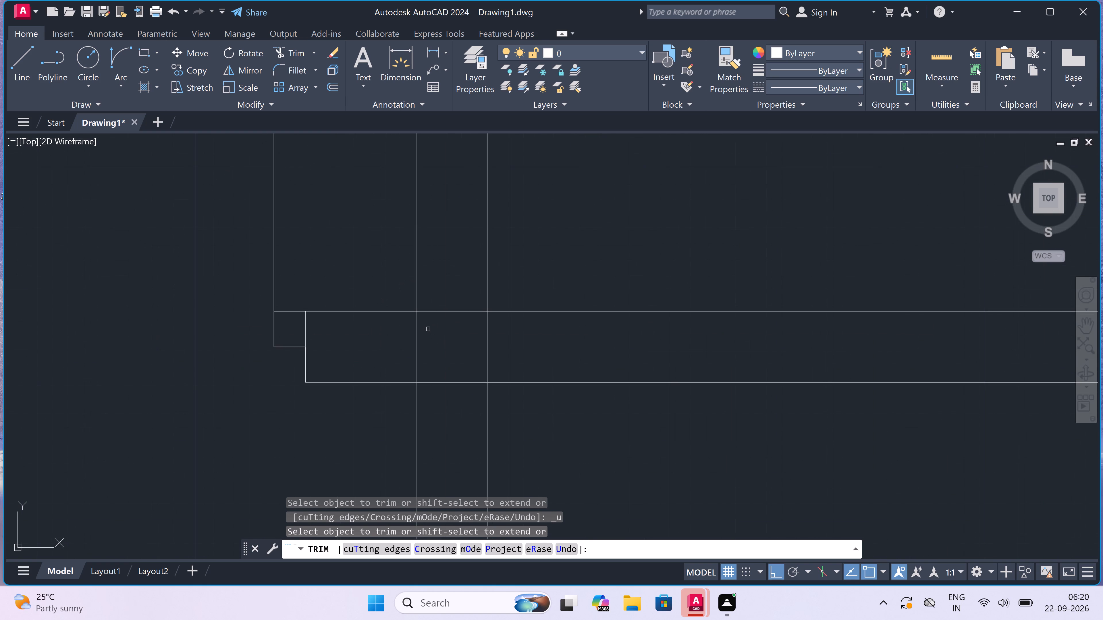
click(382, 336)
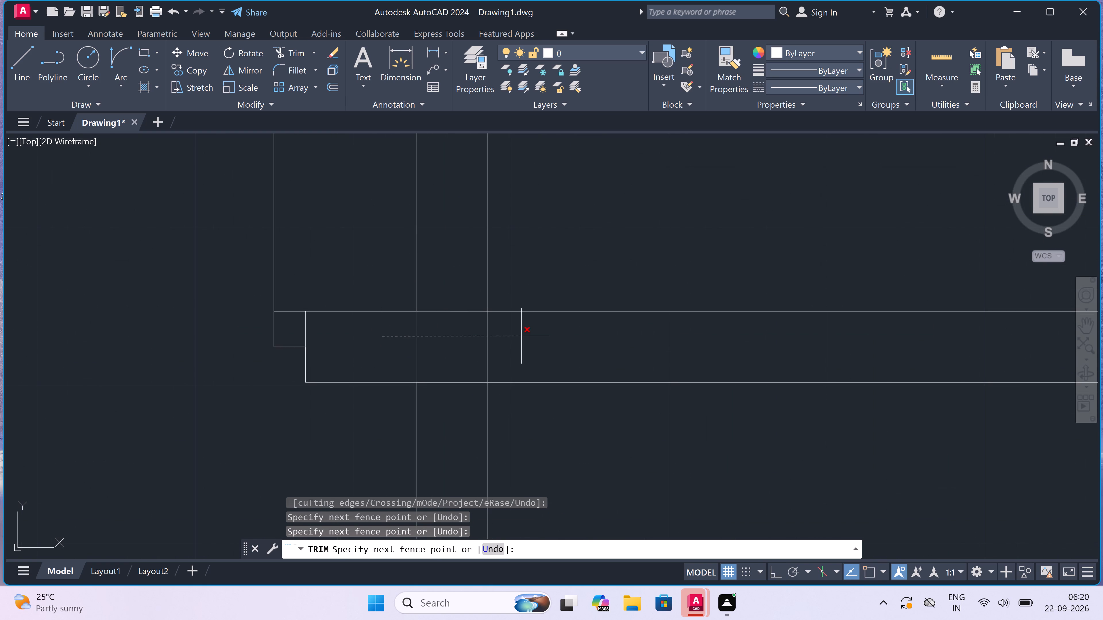
click(571, 336)
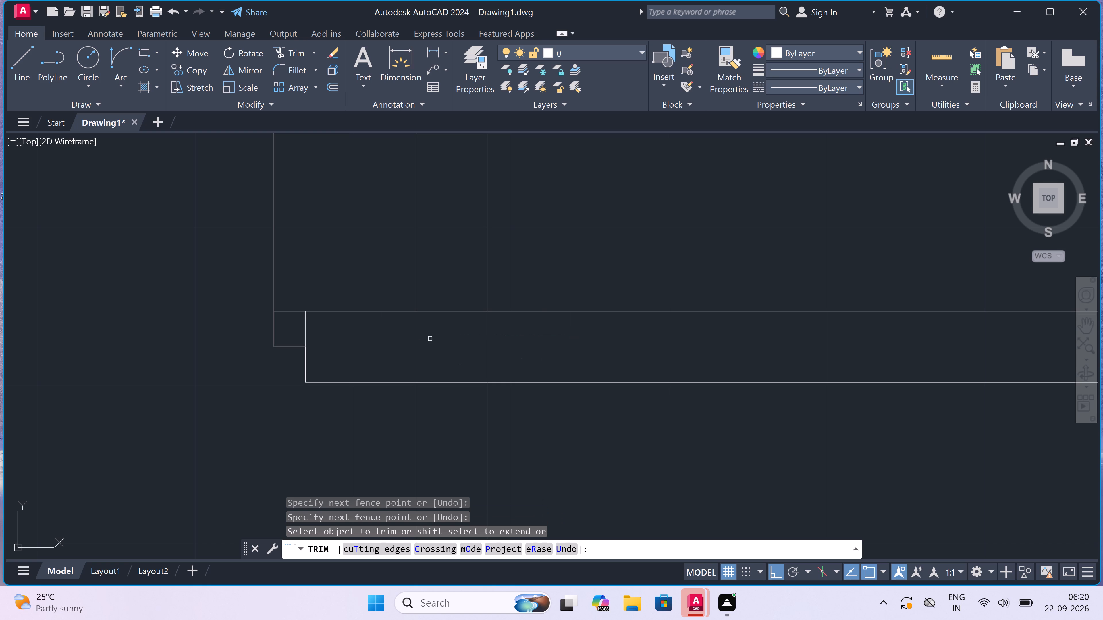
click(451, 341)
click(454, 284)
Trim the horizontal partition's upper line between the second vertical partition's two lines.
scroll(454, 285, down, 3)
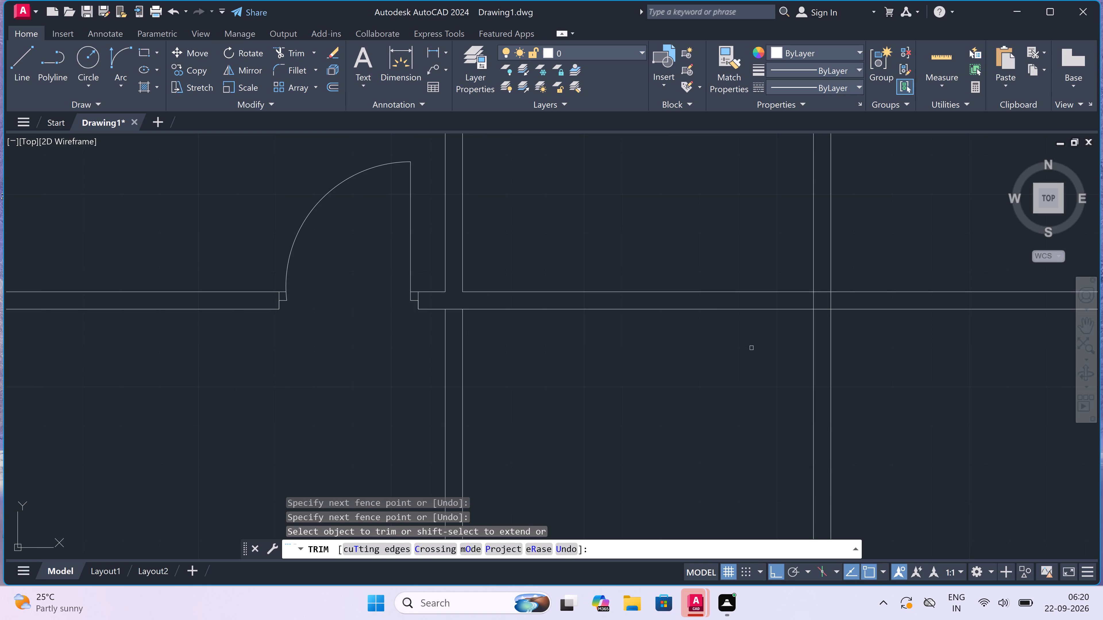
click(820, 292)
Trim the third vertical partition's two lines inside the horizontal partition, and the horizontal partition's upper line between them.
scroll(714, 344, down, 3)
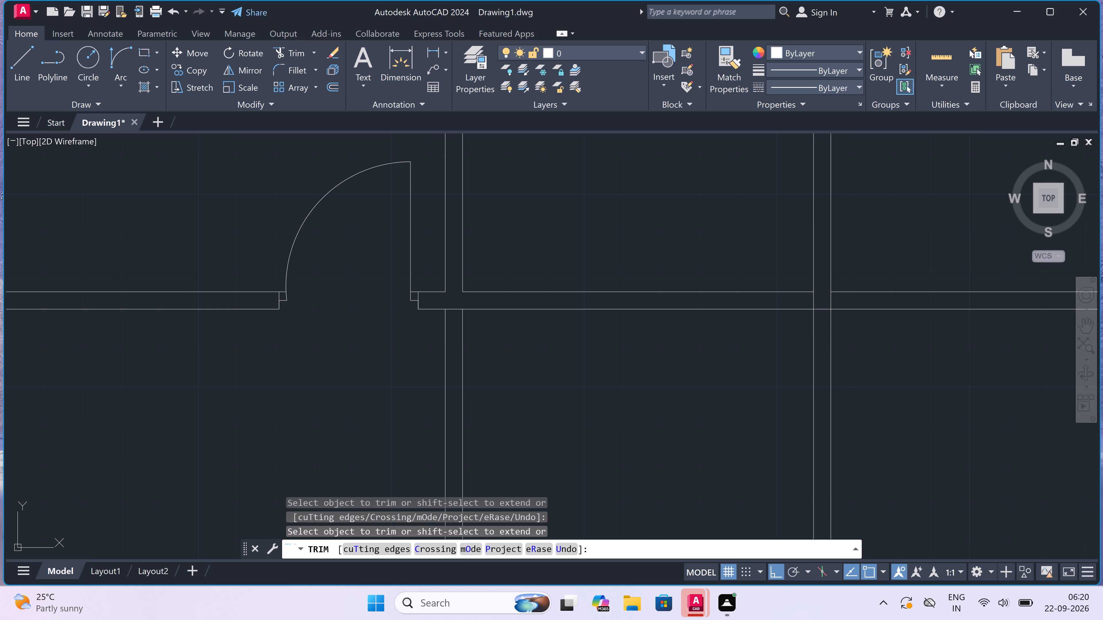
scroll(878, 319, up, 2)
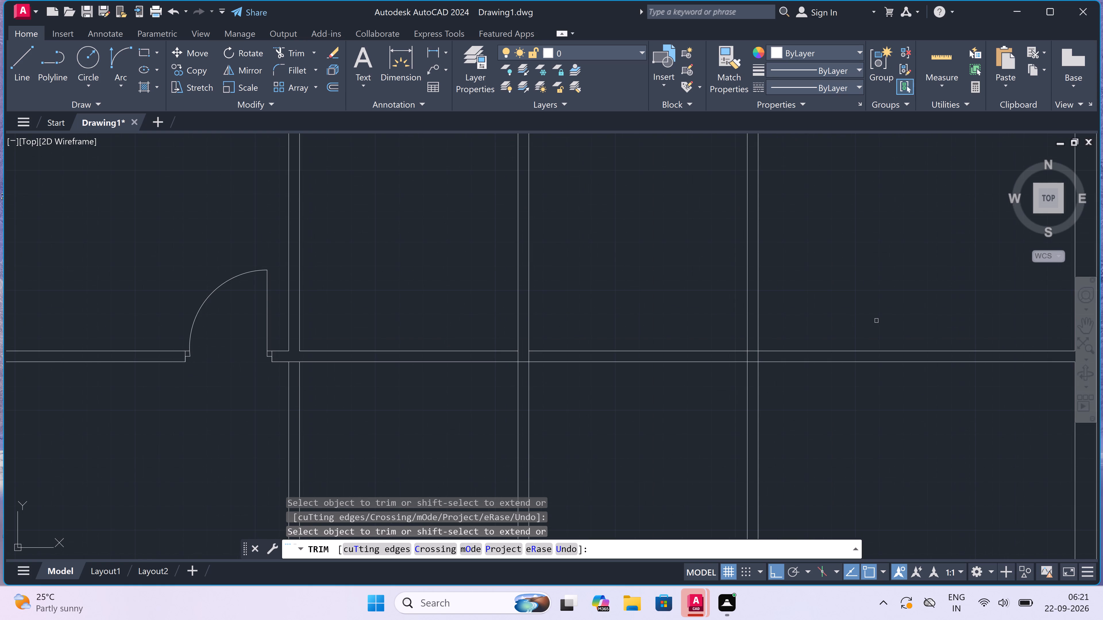
scroll(759, 355, up, 3)
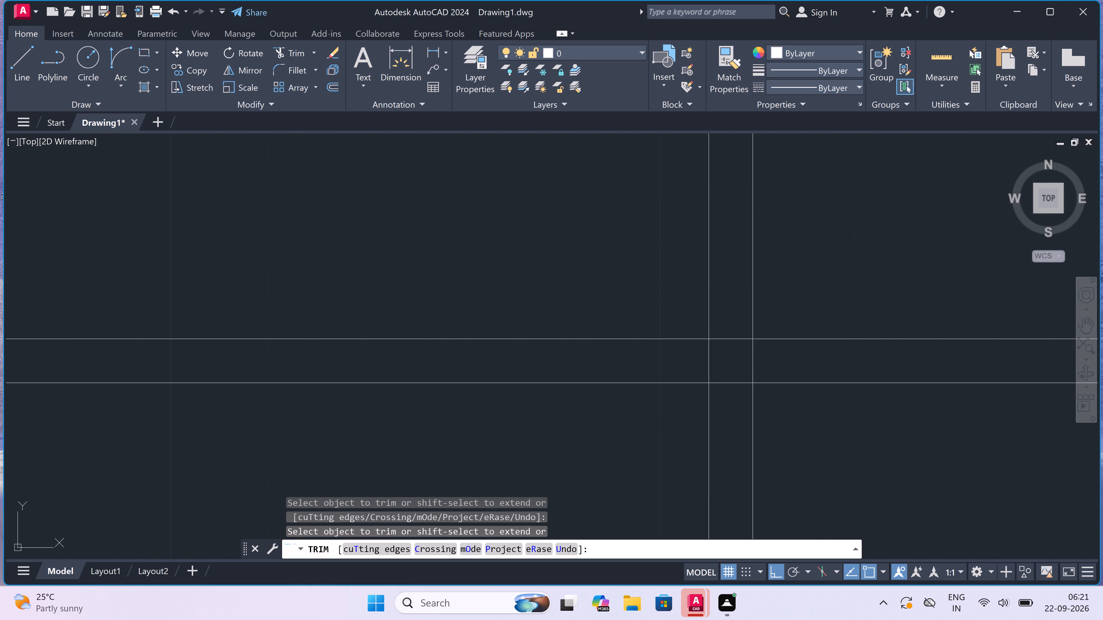
click(676, 363)
click(799, 358)
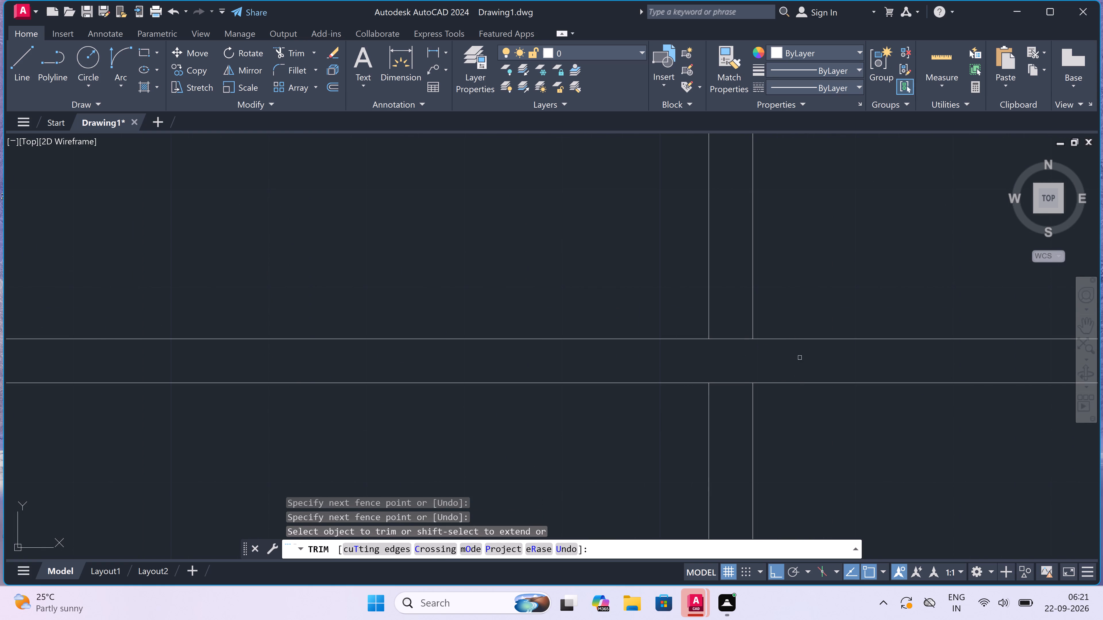
click(727, 324)
click(722, 358)
scroll(722, 358, down, 9)
scroll(675, 351, up, 3)
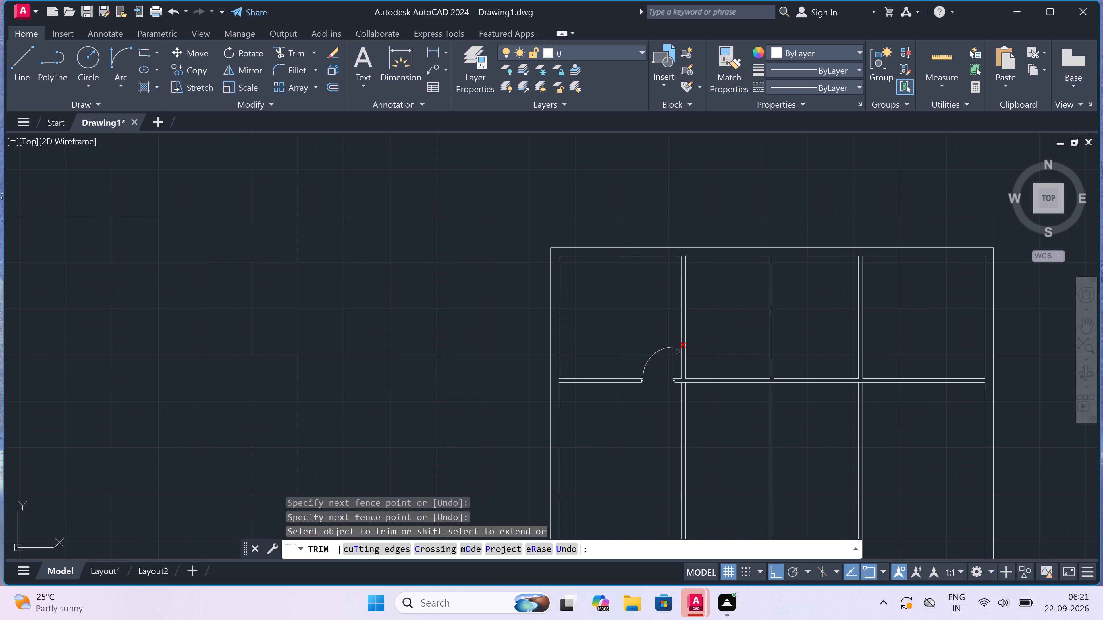
scroll(714, 348, down, 2)
scroll(738, 359, up, 4)
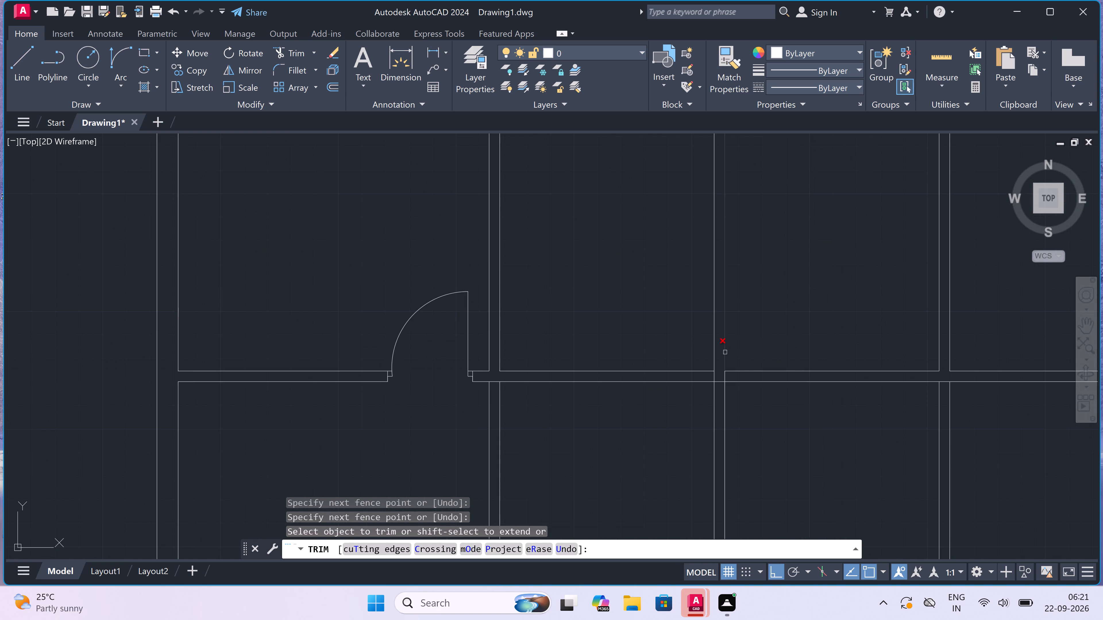
scroll(695, 337, up, 1)
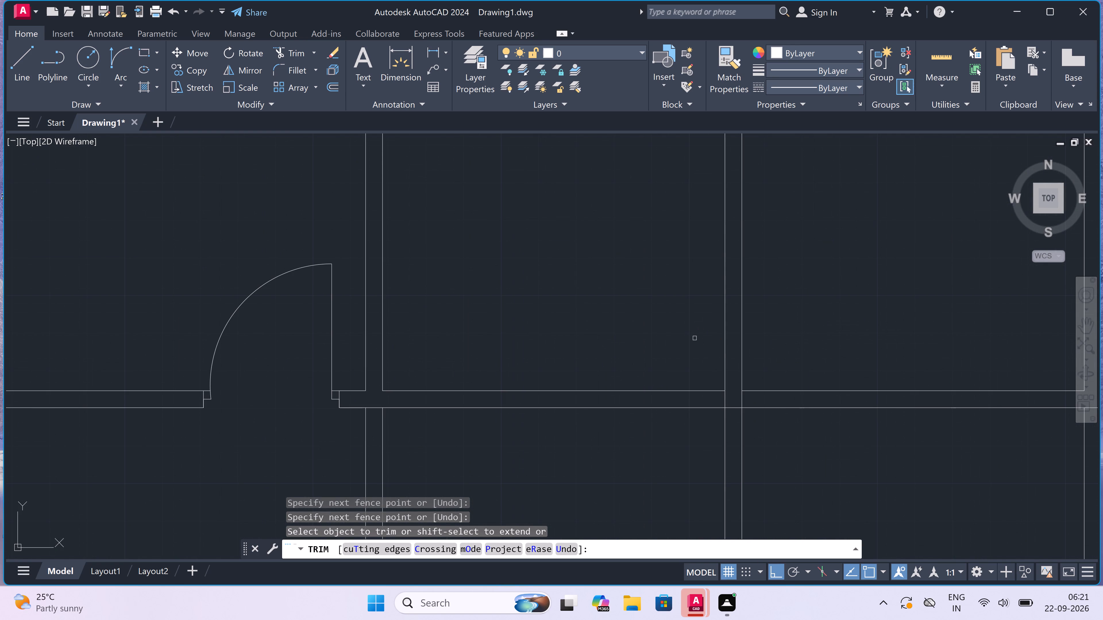
key(Escape)
Draw a short line across the horizontal partition near the middle of the second room and another near the middle of the third room.
text(l)
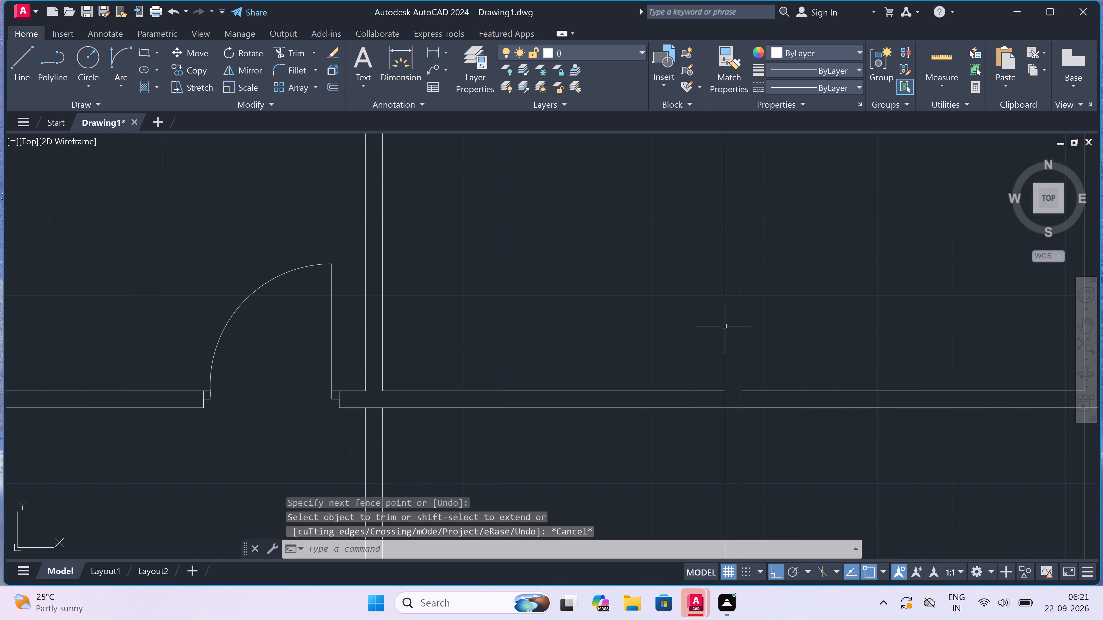
key(space)
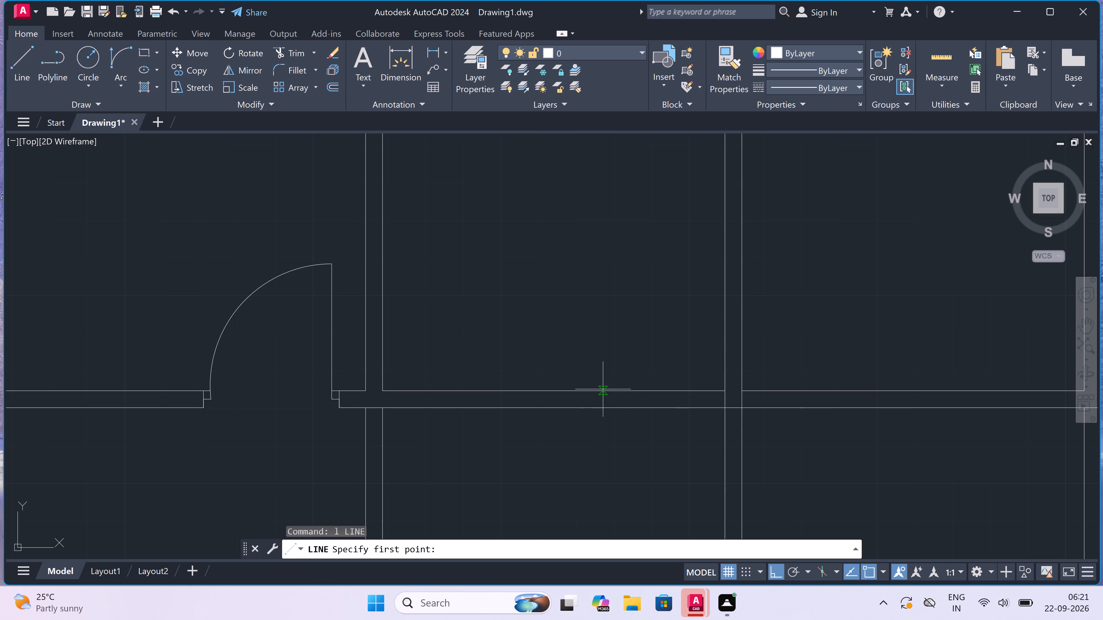
click(563, 391)
click(560, 404)
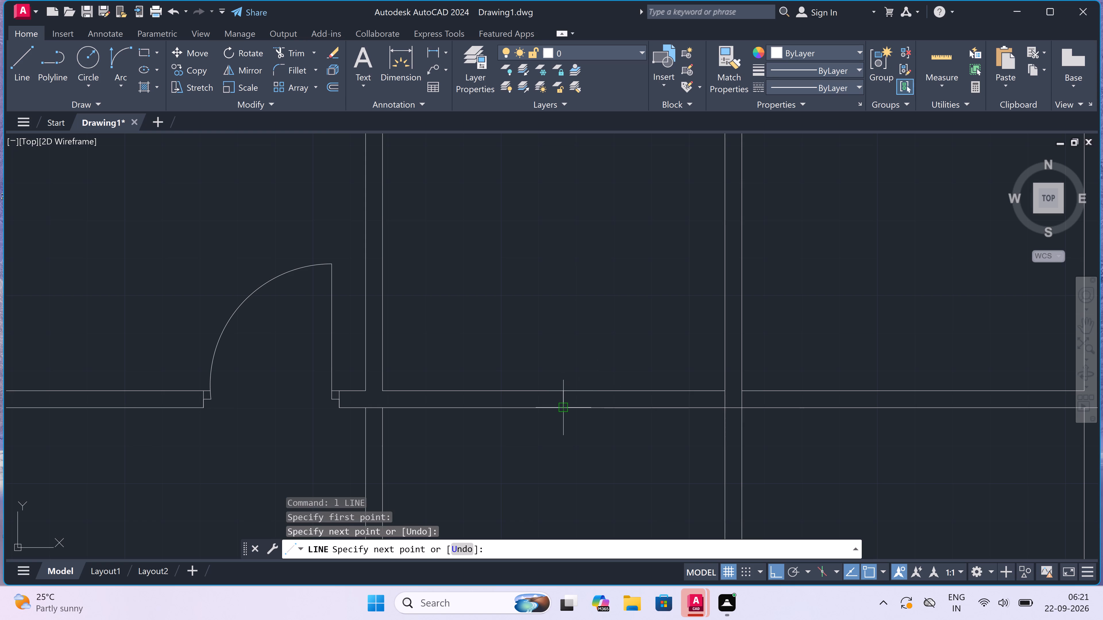
key(Escape)
key(space)
scroll(560, 404, down, 3)
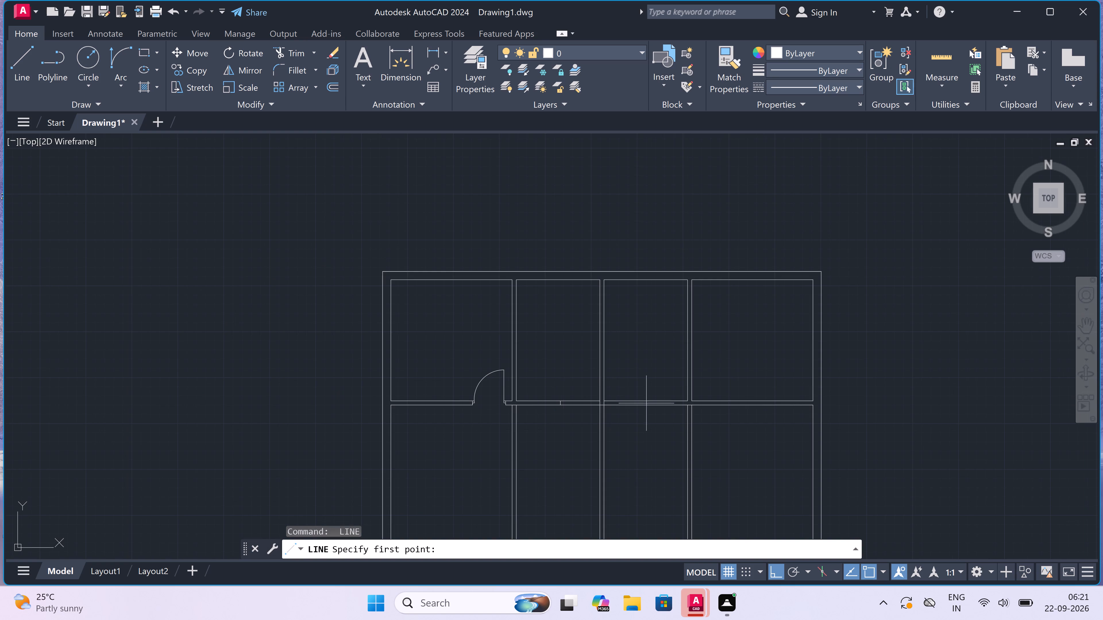
scroll(671, 406, up, 3)
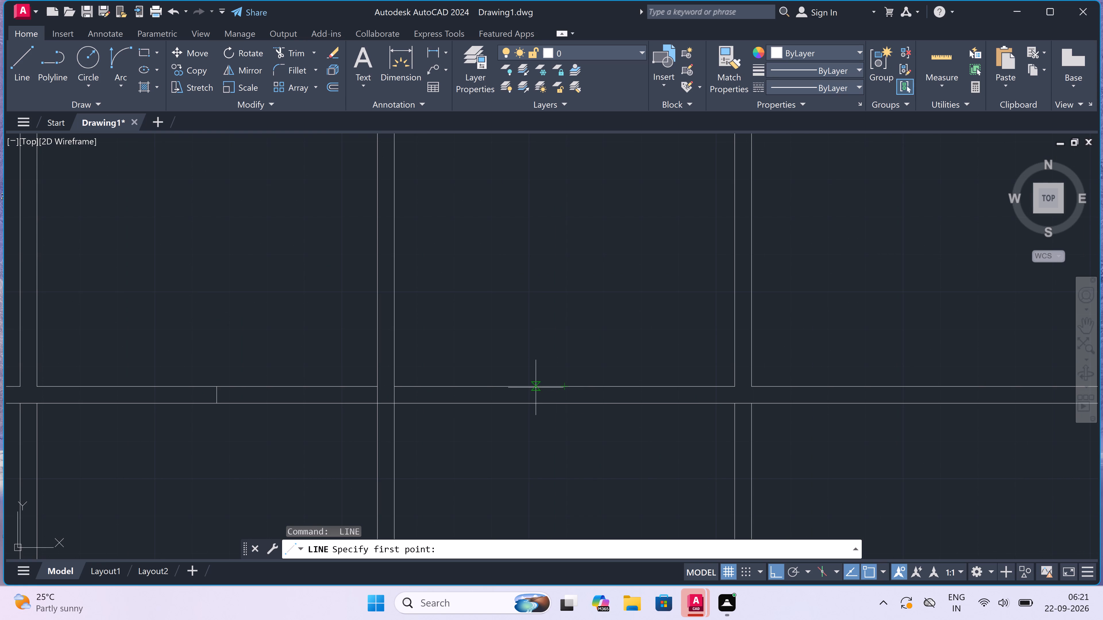
click(546, 387)
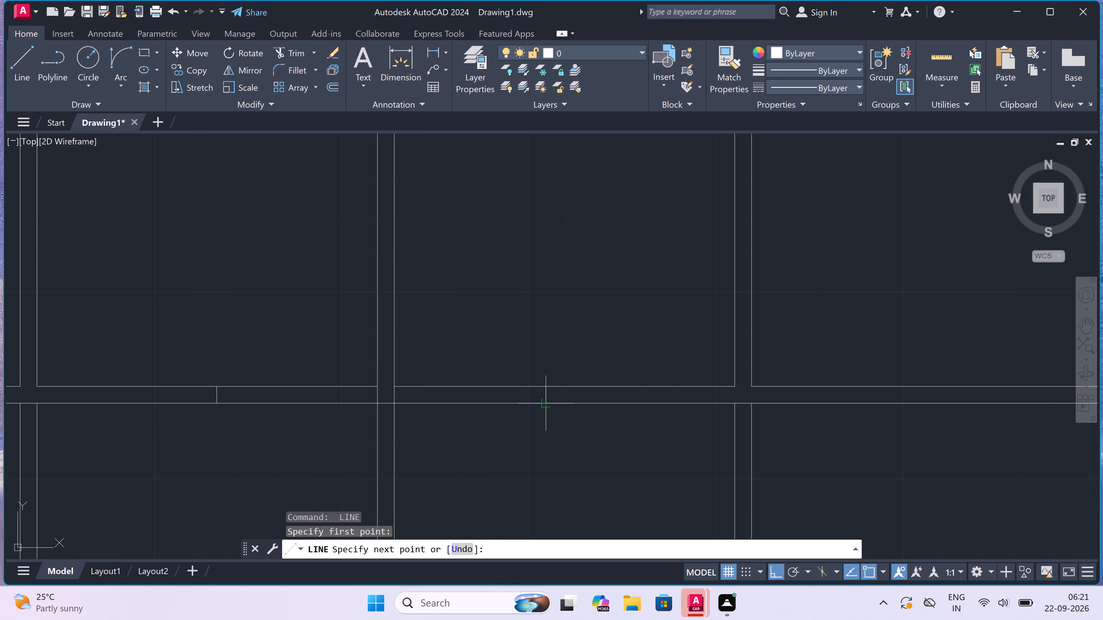
click(547, 402)
key(Escape)
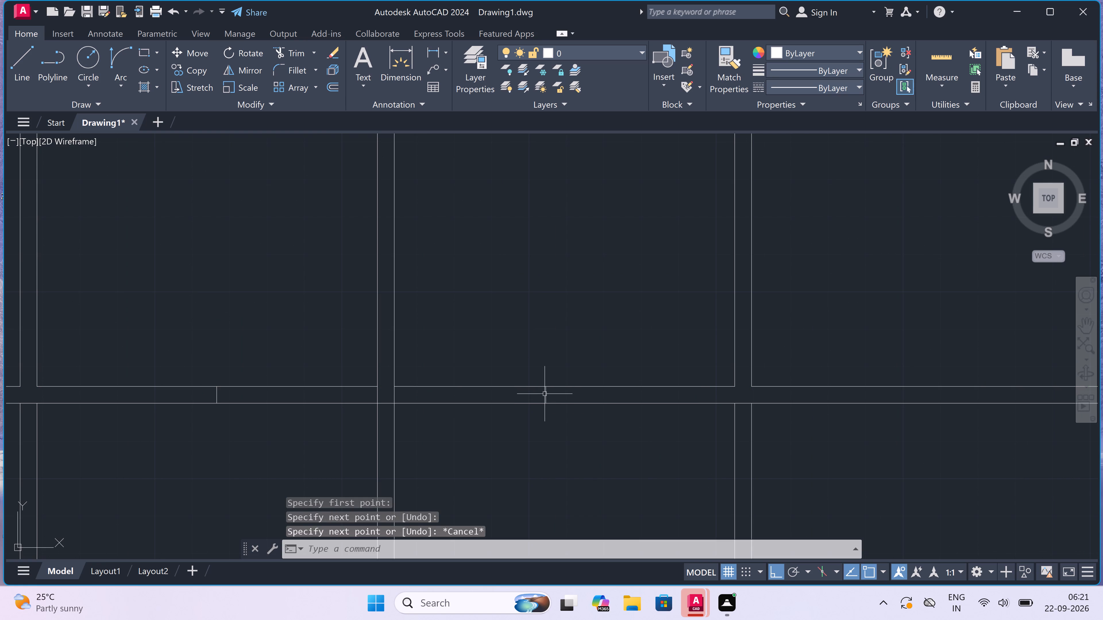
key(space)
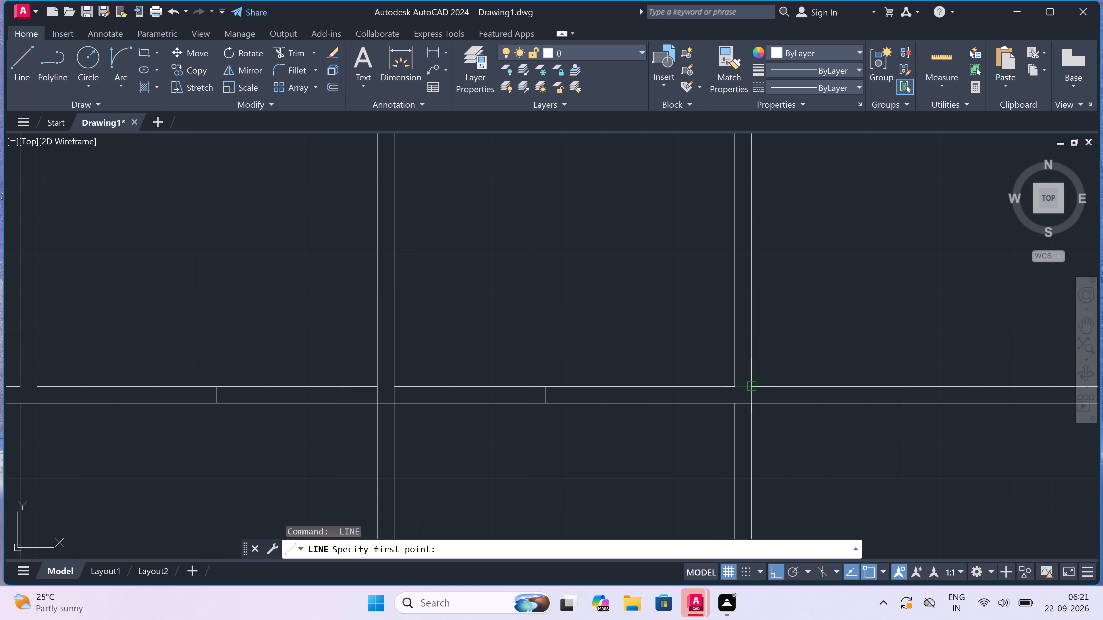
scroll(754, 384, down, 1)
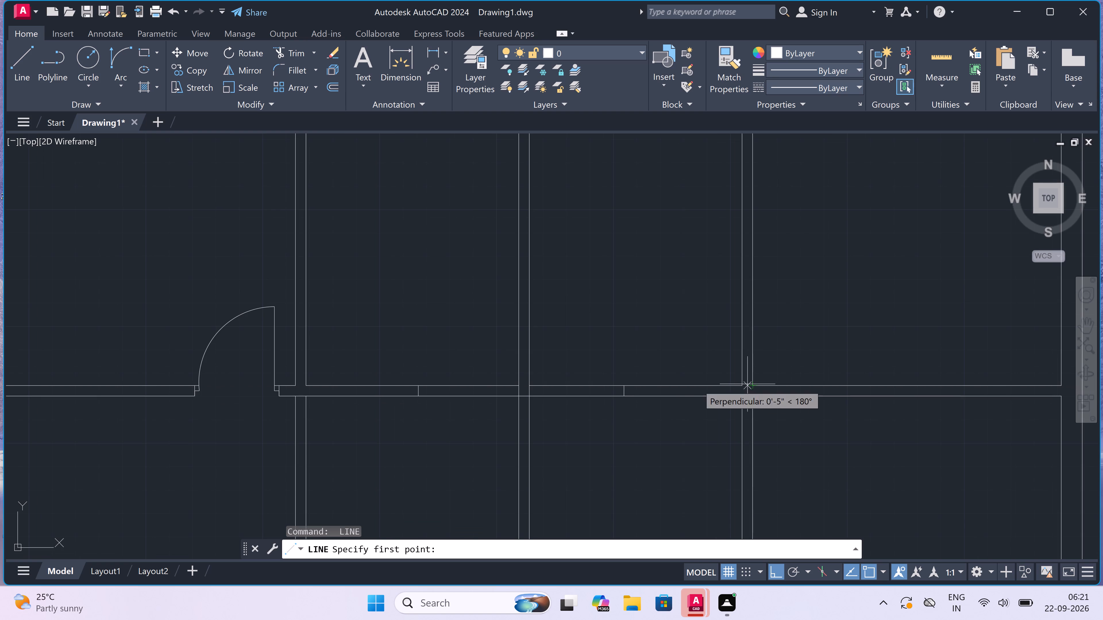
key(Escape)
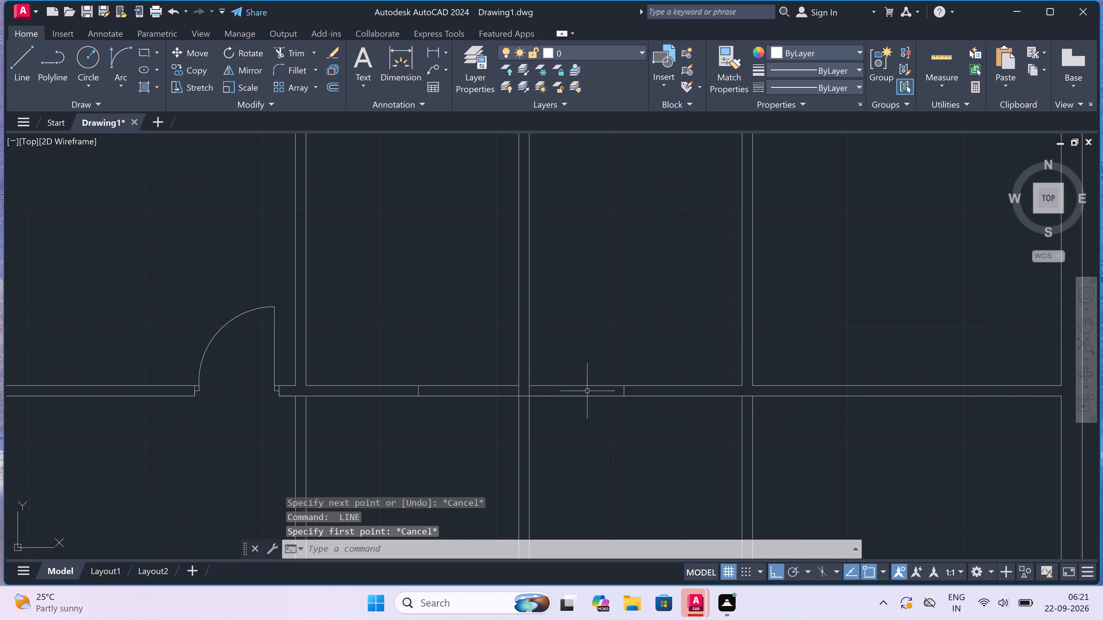
Trim both horizontal partition lines between the two short cross lines, on each side of the second vertical partition.
text(tr)
key(space)
drag(576, 369, 576, 369)
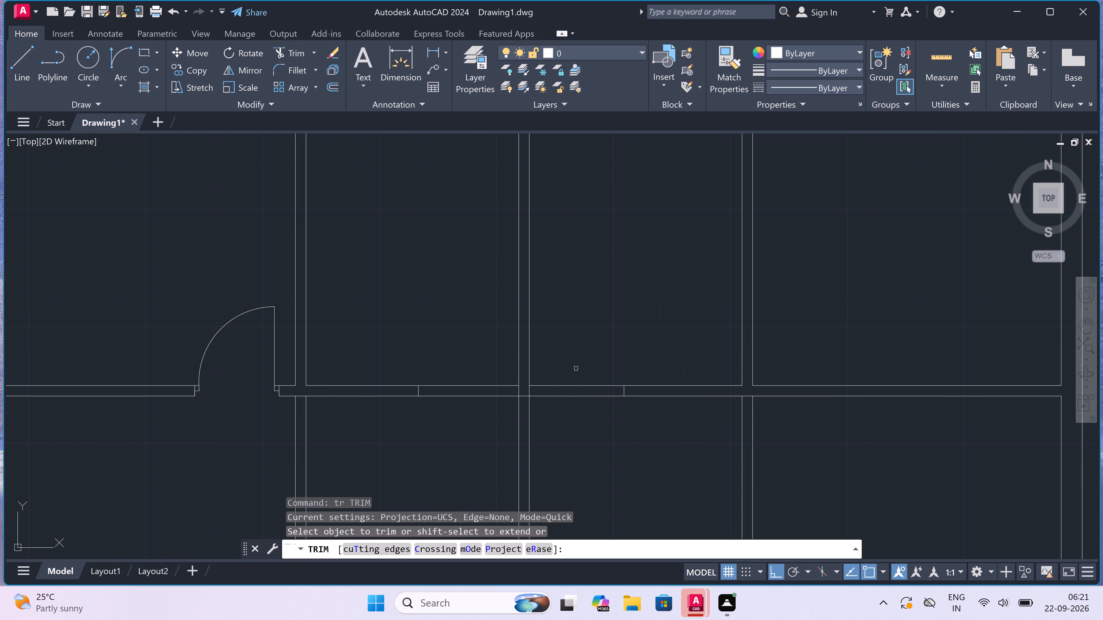
drag(576, 369, 580, 384)
click(581, 445)
click(581, 312)
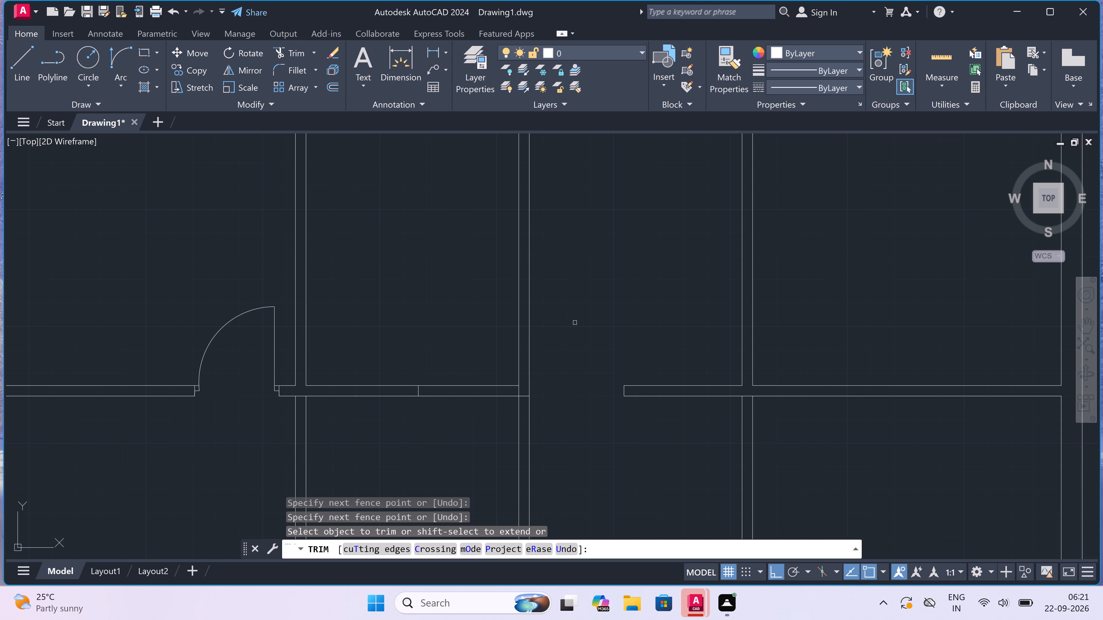
drag(475, 402, 474, 399)
click(472, 349)
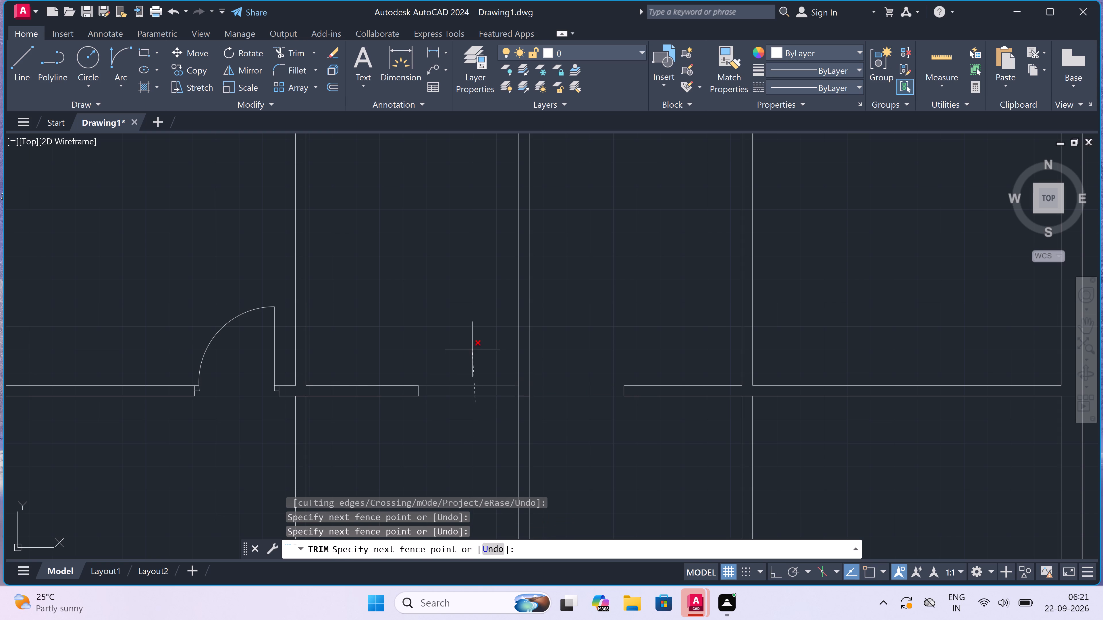
scroll(475, 363, down, 2)
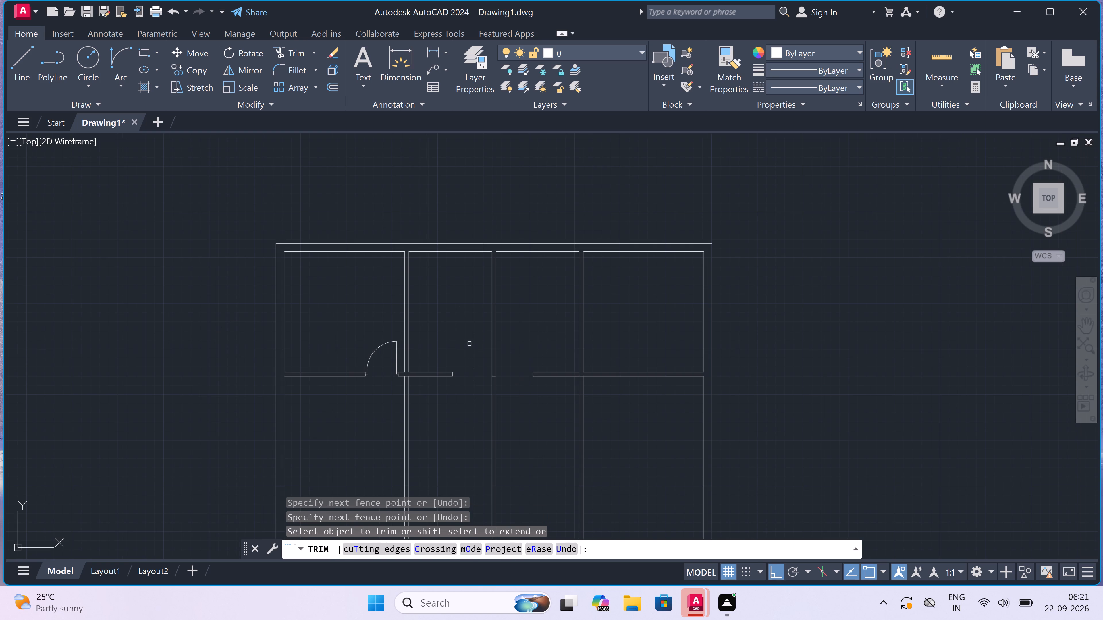
scroll(455, 297, up, 3)
scroll(457, 299, down, 2)
scroll(457, 299, up, 1)
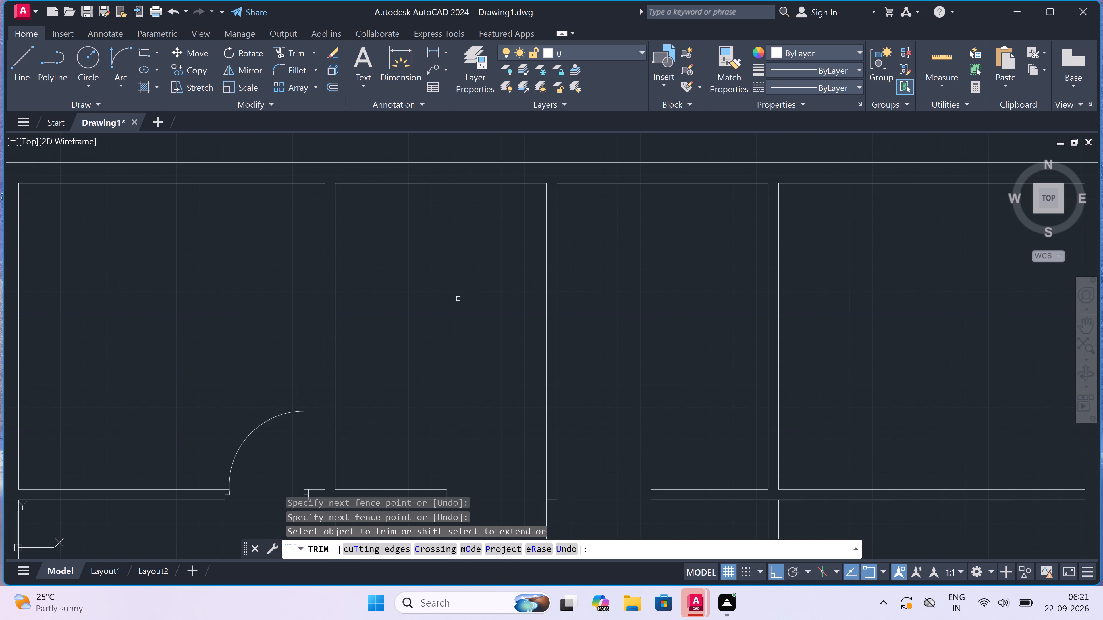
key(Escape)
Draw a line in the second room up from the horizontal partition and across to the second vertical partition, leaving a margin along the walls.
text(l)
key(space)
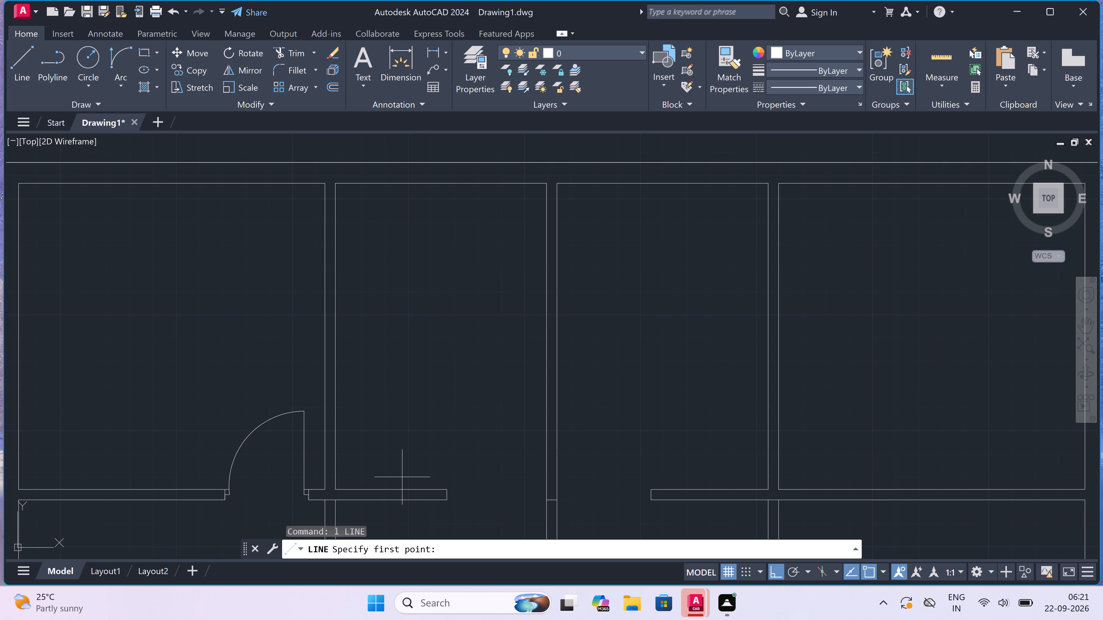
click(381, 489)
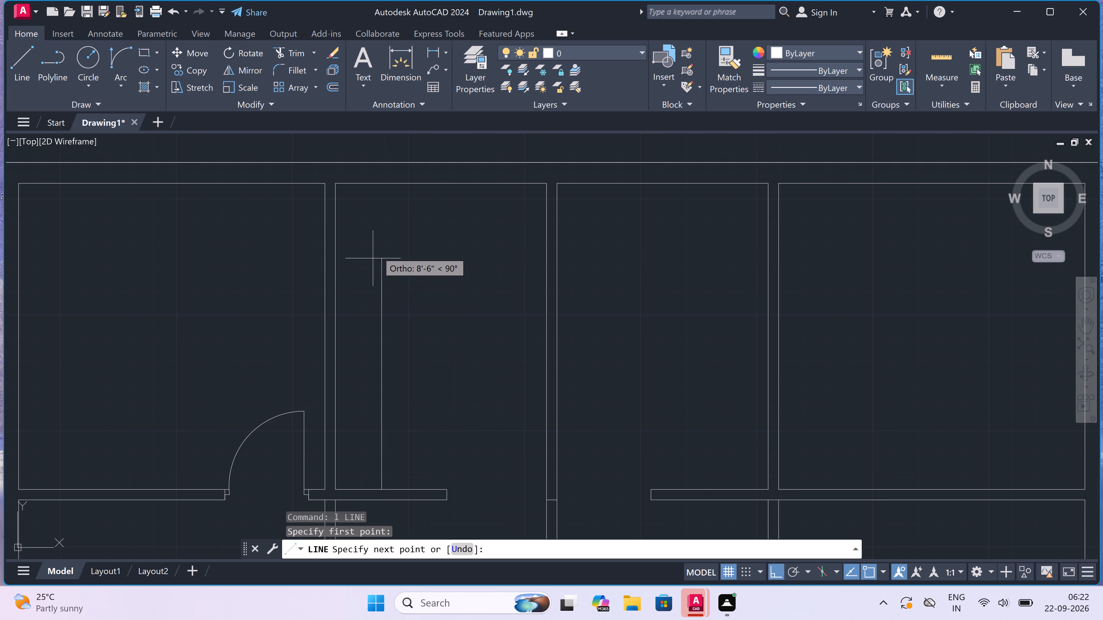
click(380, 235)
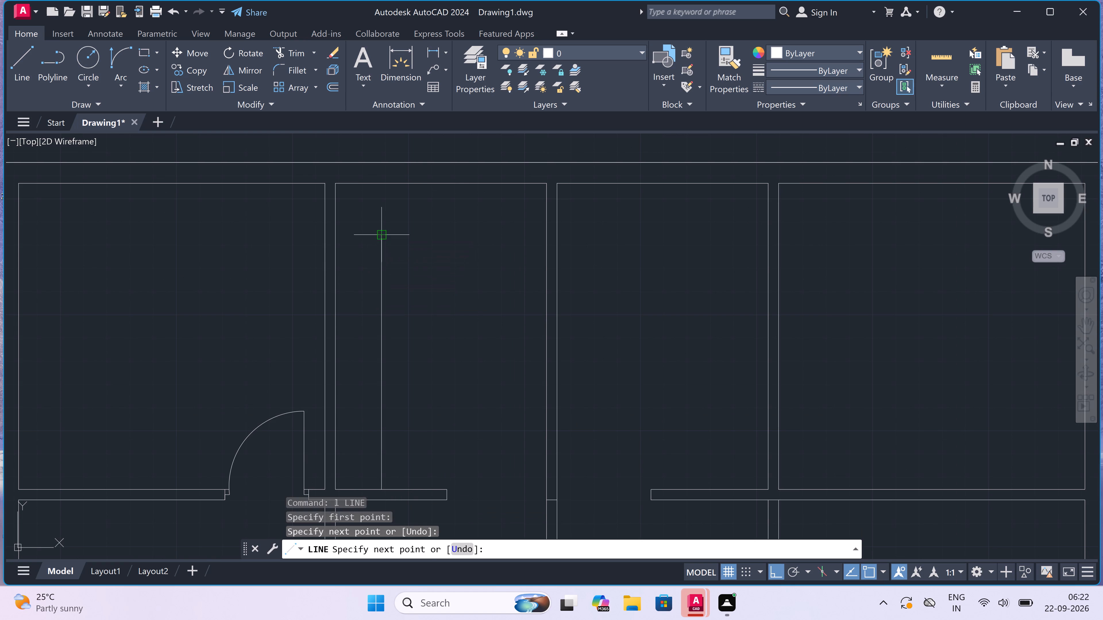
click(548, 235)
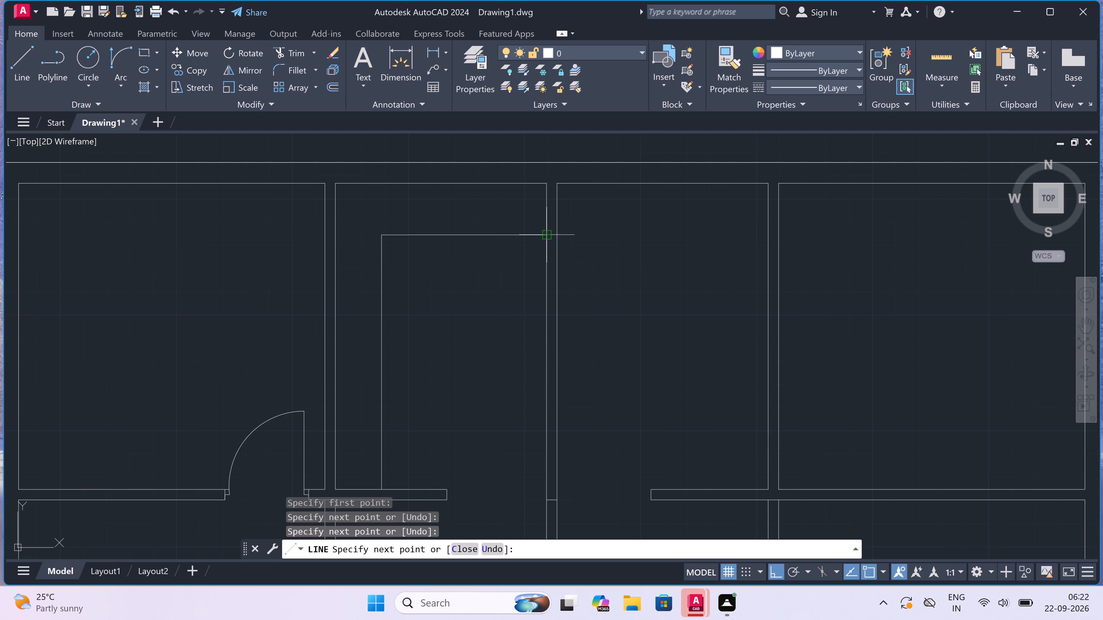
key(Escape)
Draw a matching outline in the third room, about 5'-10" across from the second vertical partition and down to the horizontal partition.
key(space)
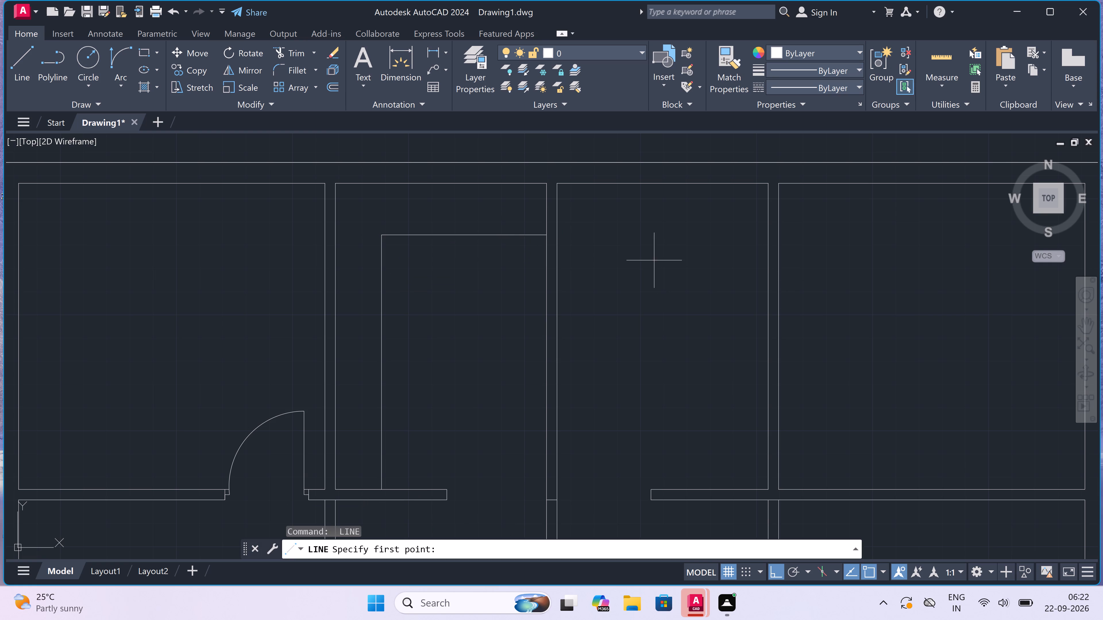
click(556, 234)
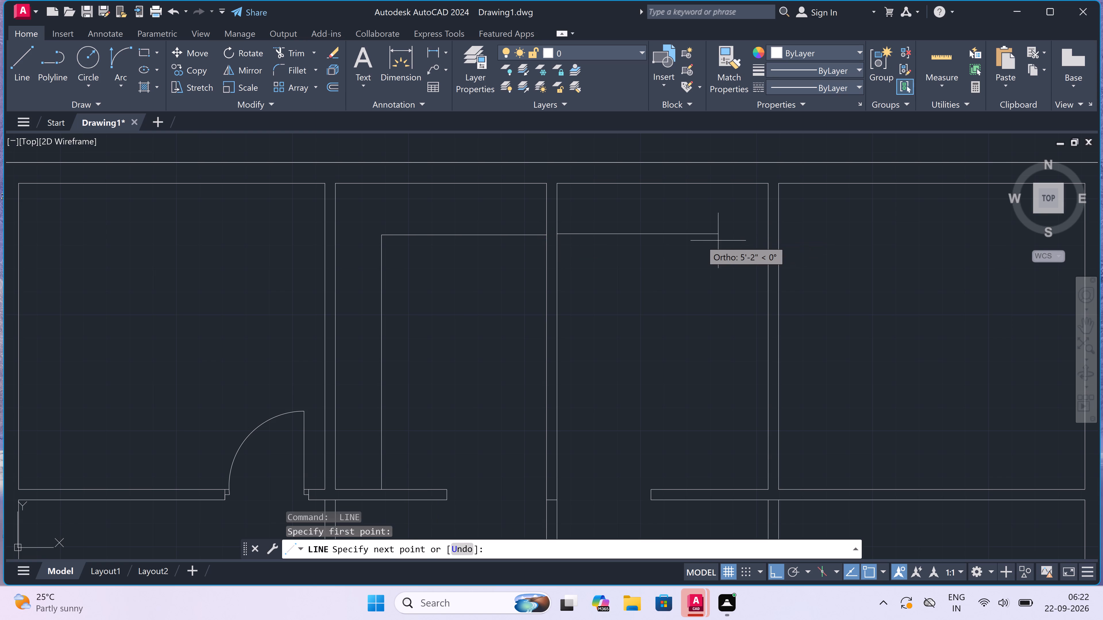
click(711, 236)
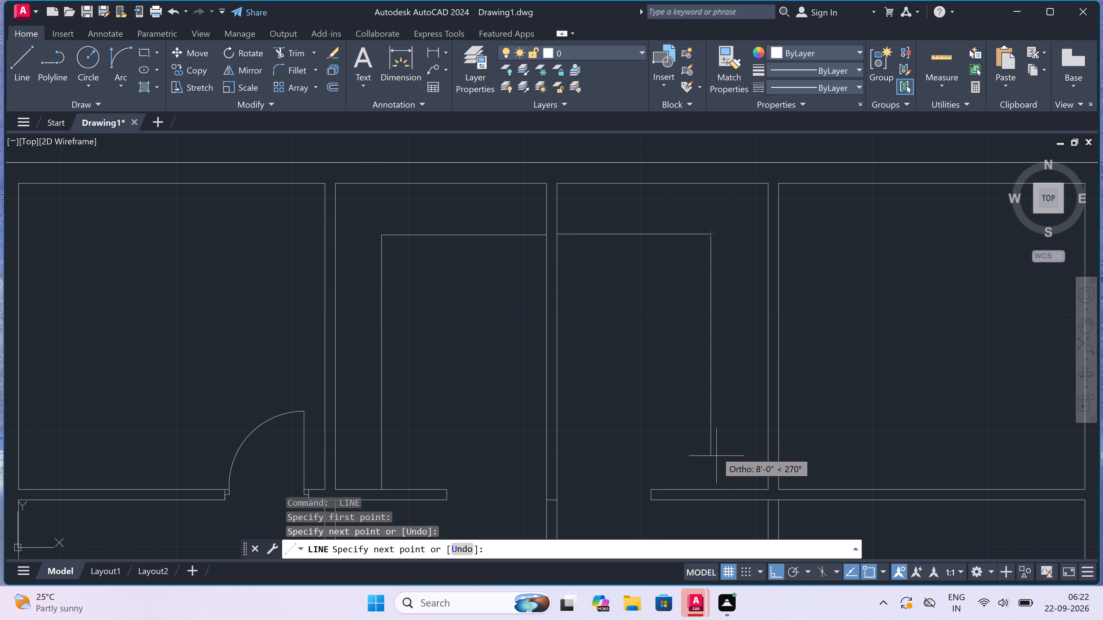
key(ctrl+z)
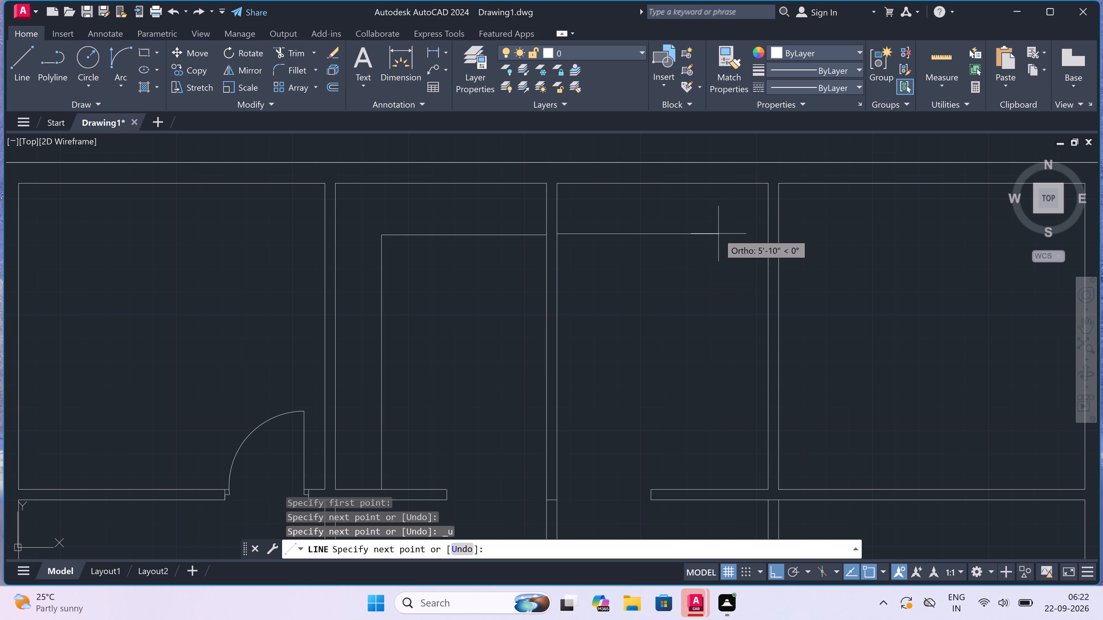
click(718, 234)
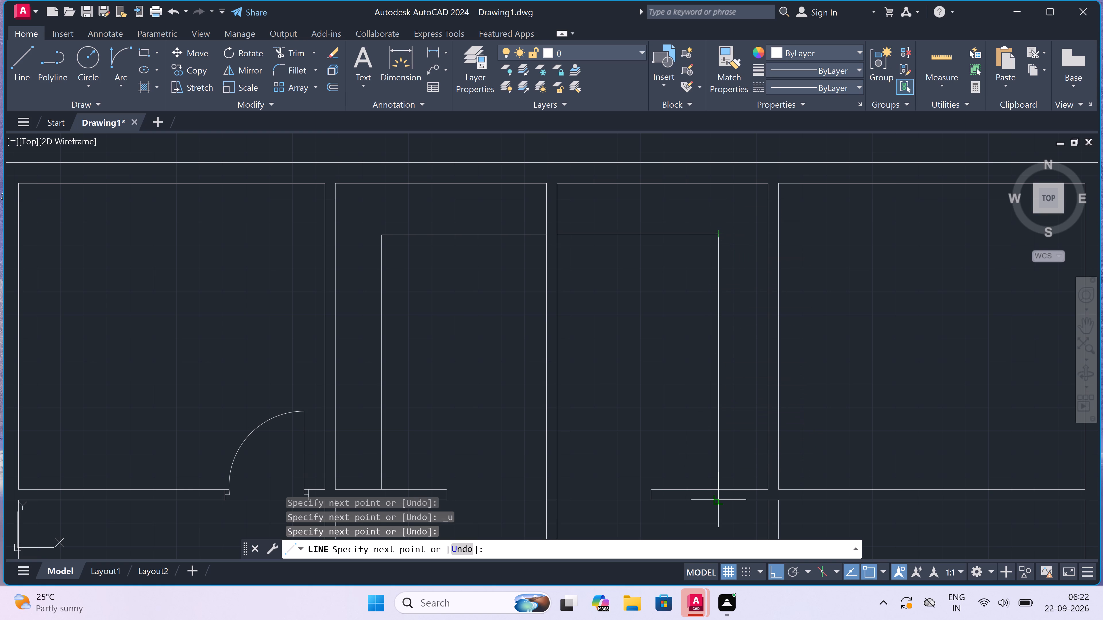
click(720, 488)
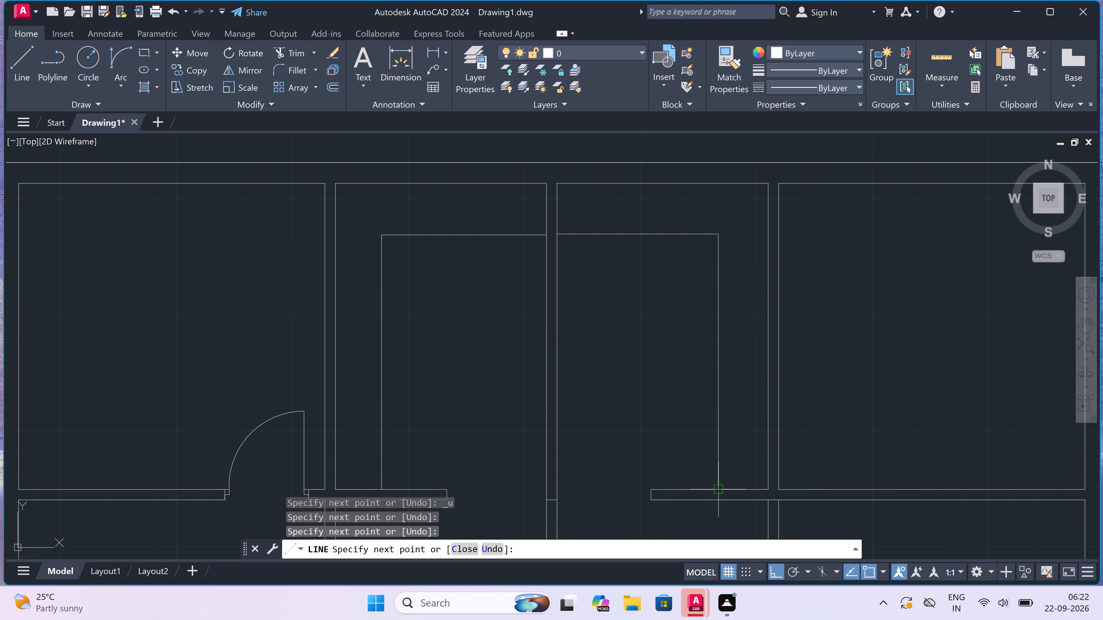
key(Escape)
Draw a door jamb across the horizontal partition just east of the third vertical partition, with a 2" stop and a 3' door leaf going up.
scroll(619, 368, down, 4)
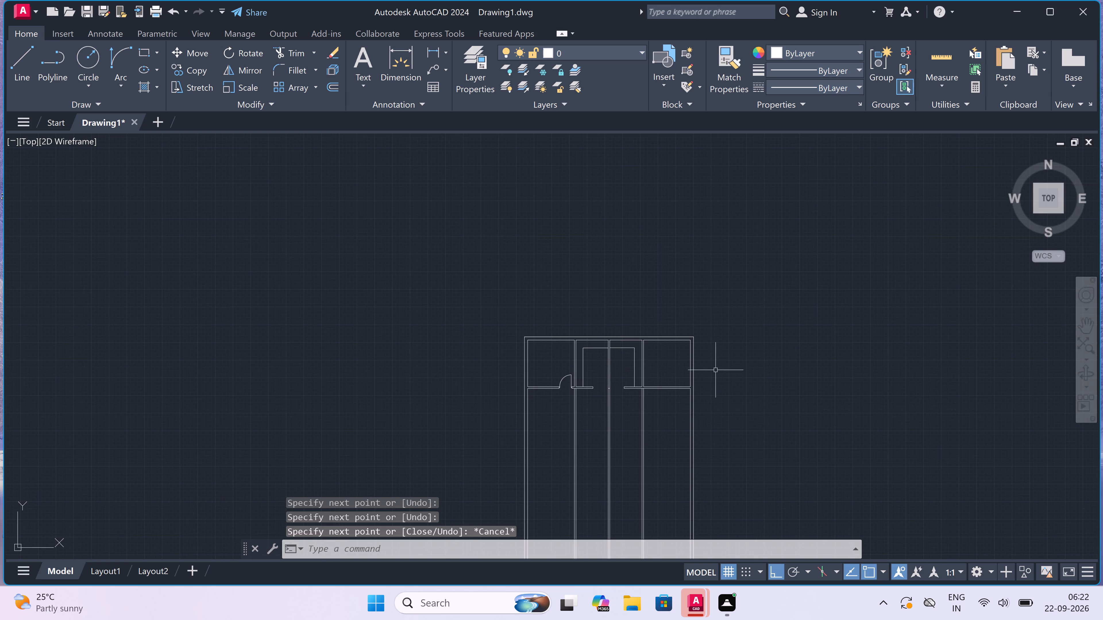
scroll(682, 377, up, 4)
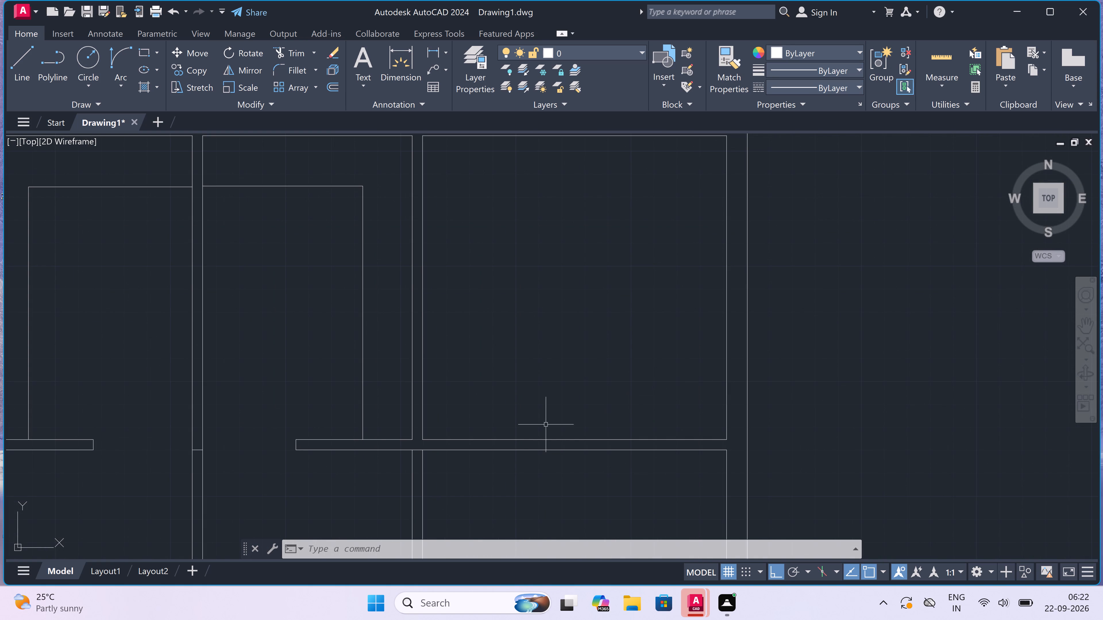
scroll(487, 435, up, 1)
key(l)
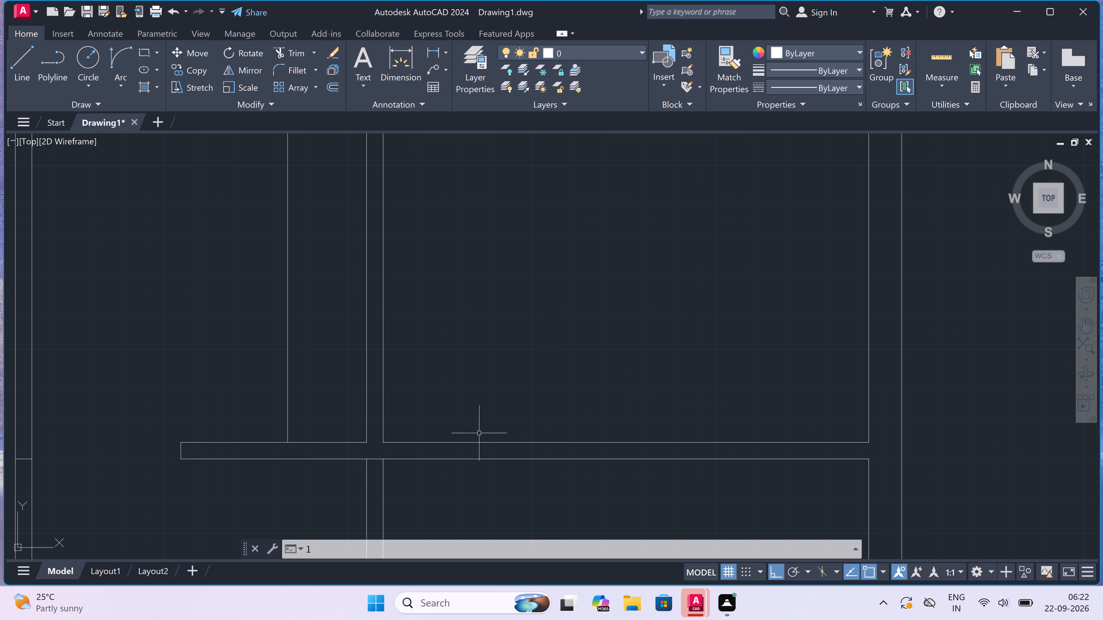
key(space)
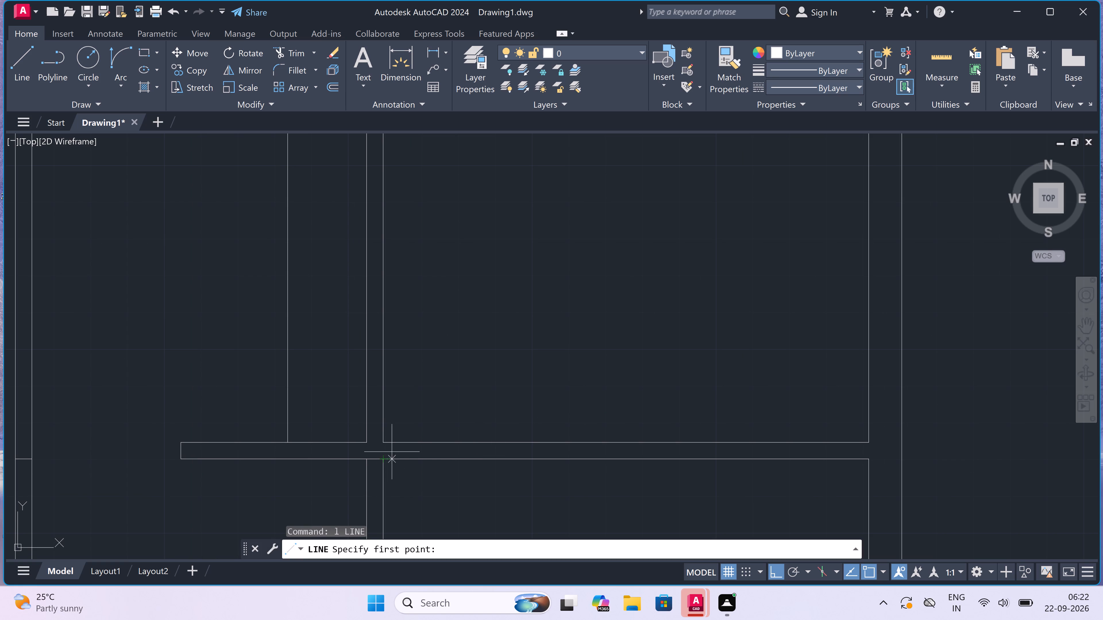
drag(401, 445, 402, 442)
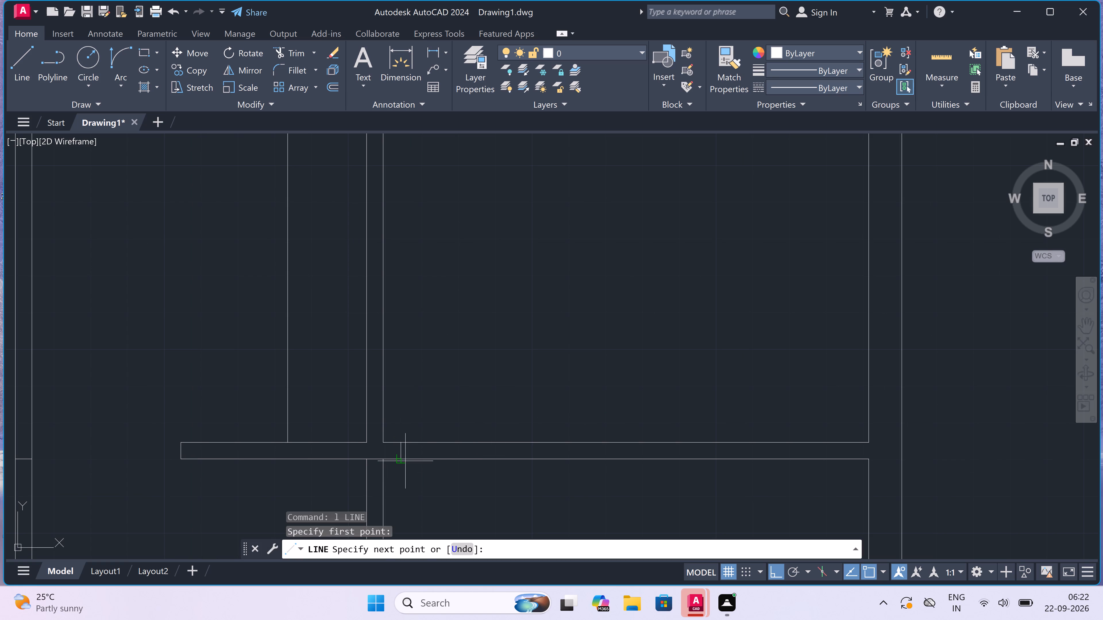
click(405, 460)
scroll(402, 453, up, 3)
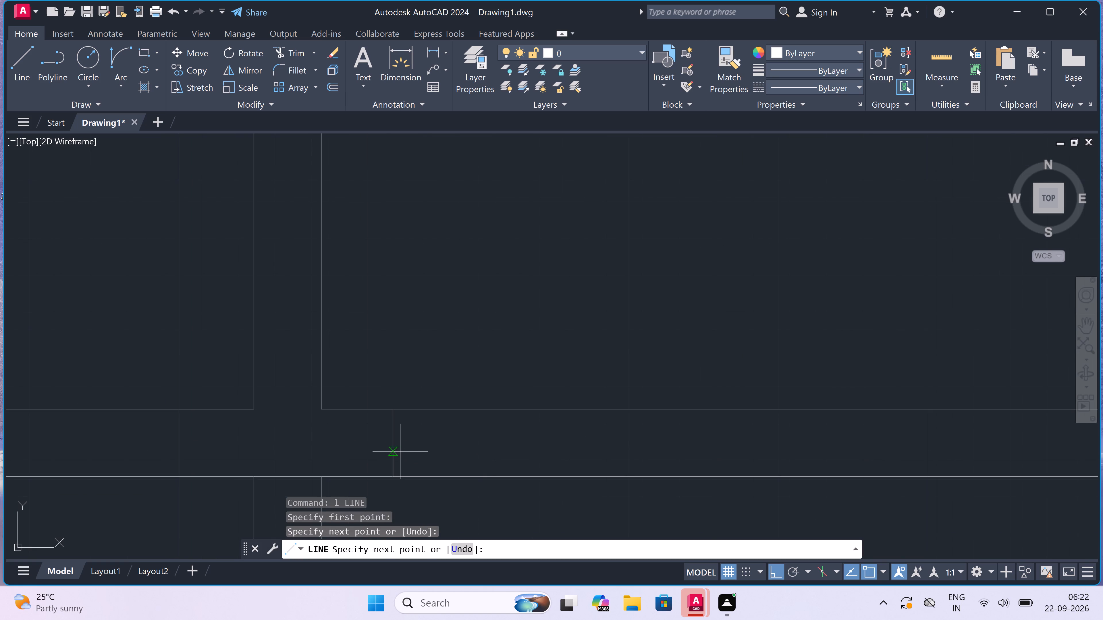
drag(391, 445, 394, 444)
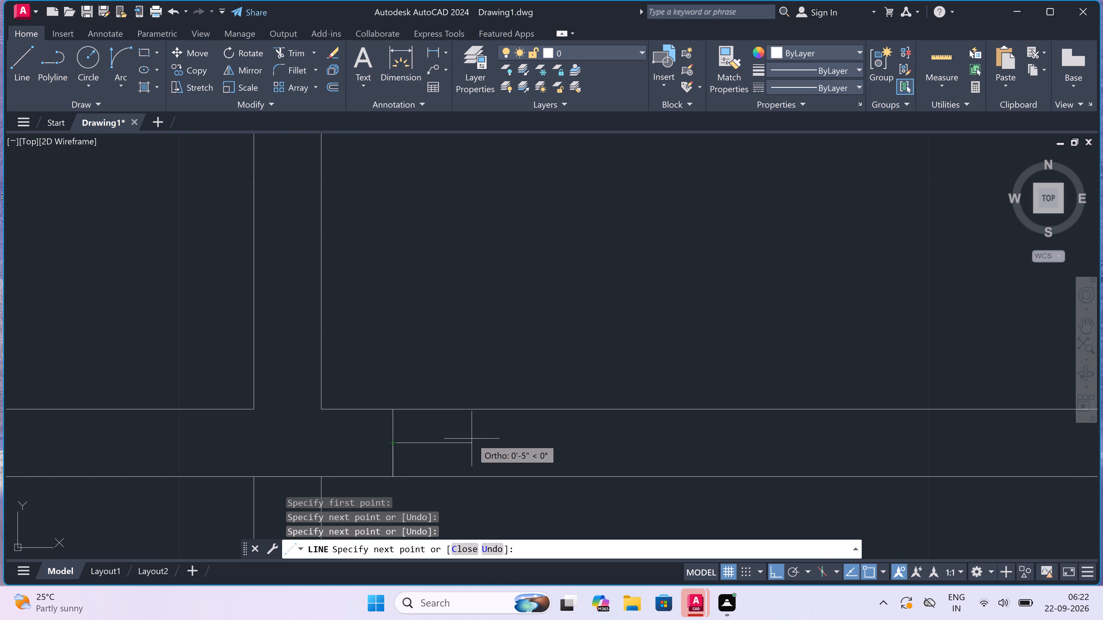
text(2")
key(space)
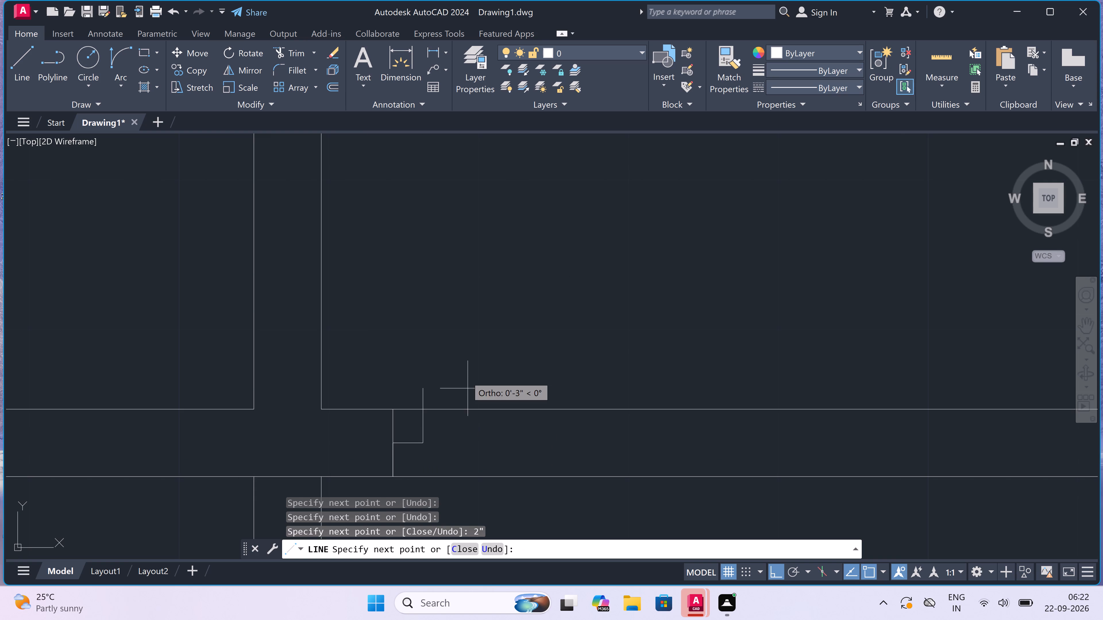
text(3')
key(space)
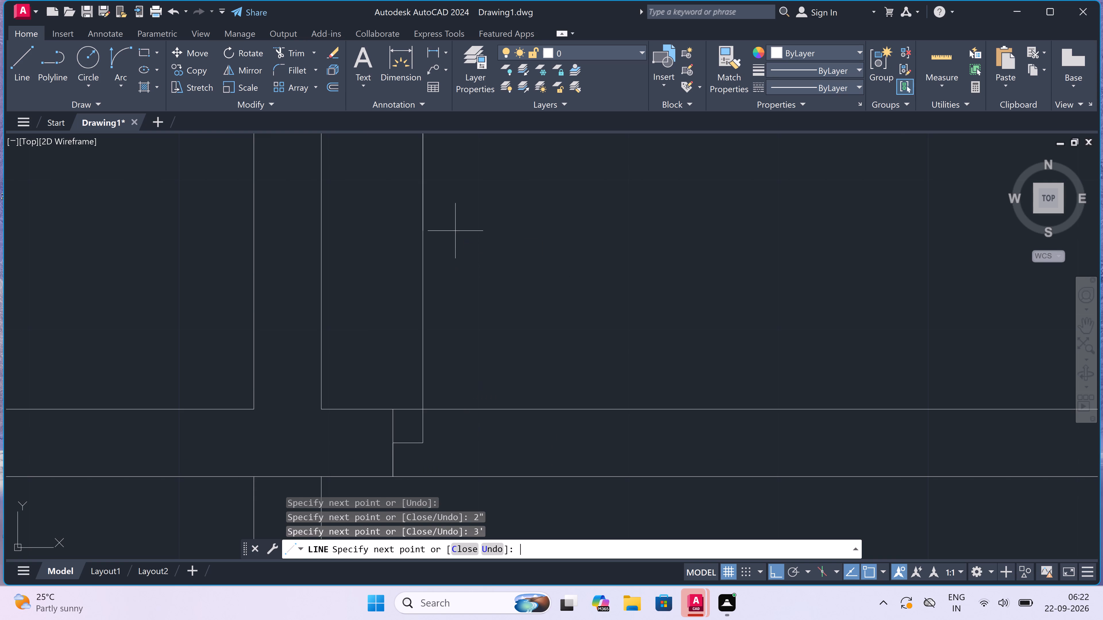
key(Escape)
Draw the opposite door jamb across the horizontal partition in the fourth room, with a 2" stop pointing toward the door leaf.
scroll(464, 265, down, 1)
key(space)
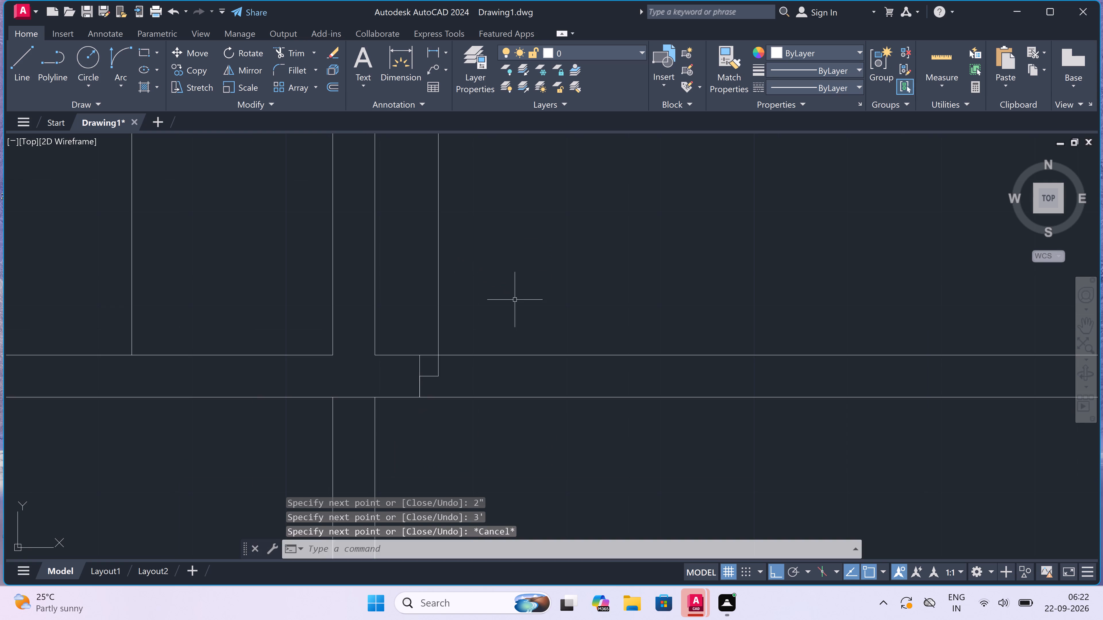
scroll(552, 322, down, 2)
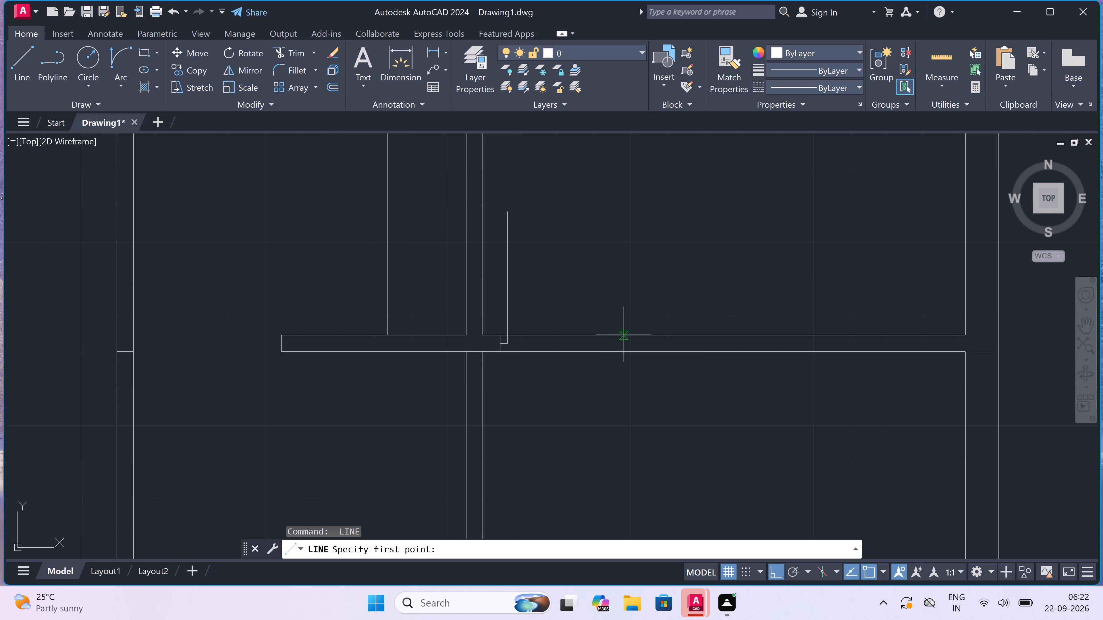
drag(624, 334, 624, 337)
click(624, 348)
click(624, 342)
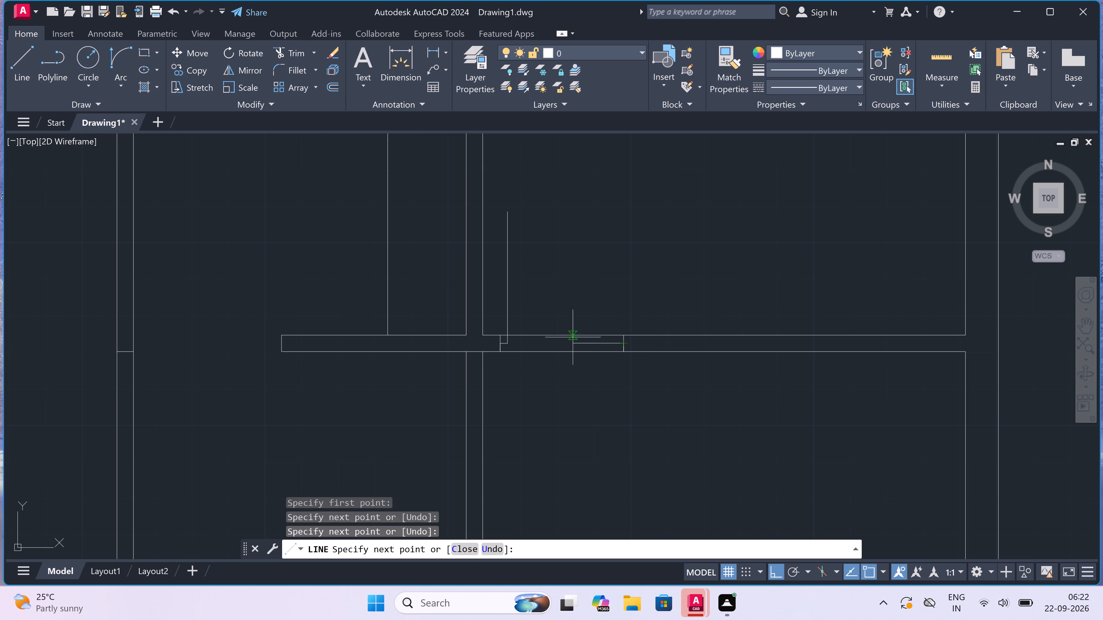
text(2")
key(space)
key(Escape)
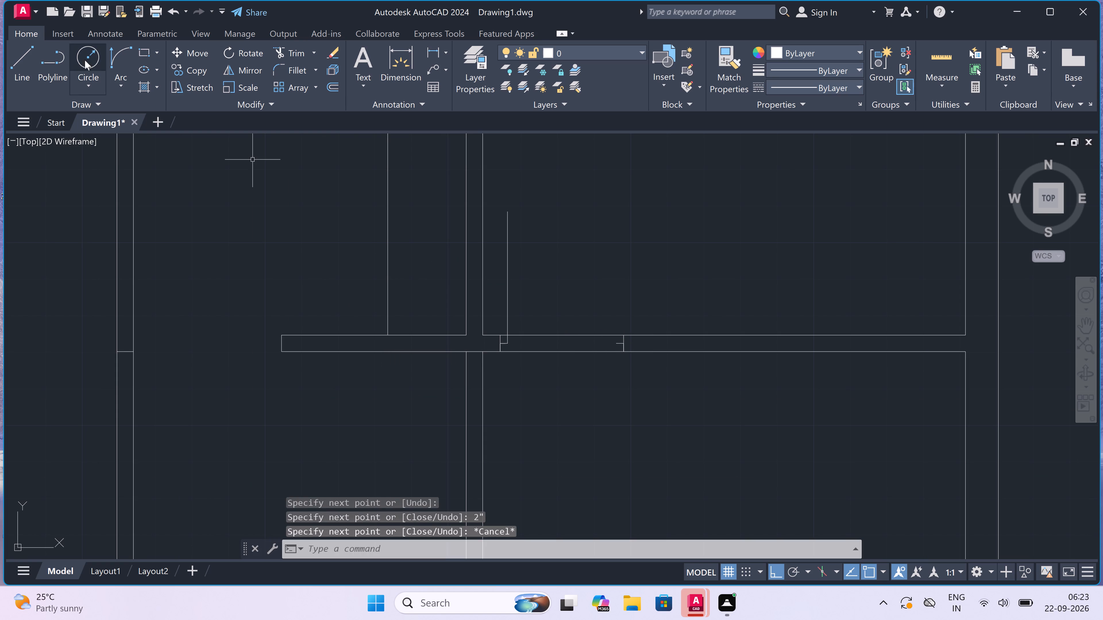
Draw the door swing arc from the leaf's upper end to the end of the opposite jamb's stop.
click(121, 54)
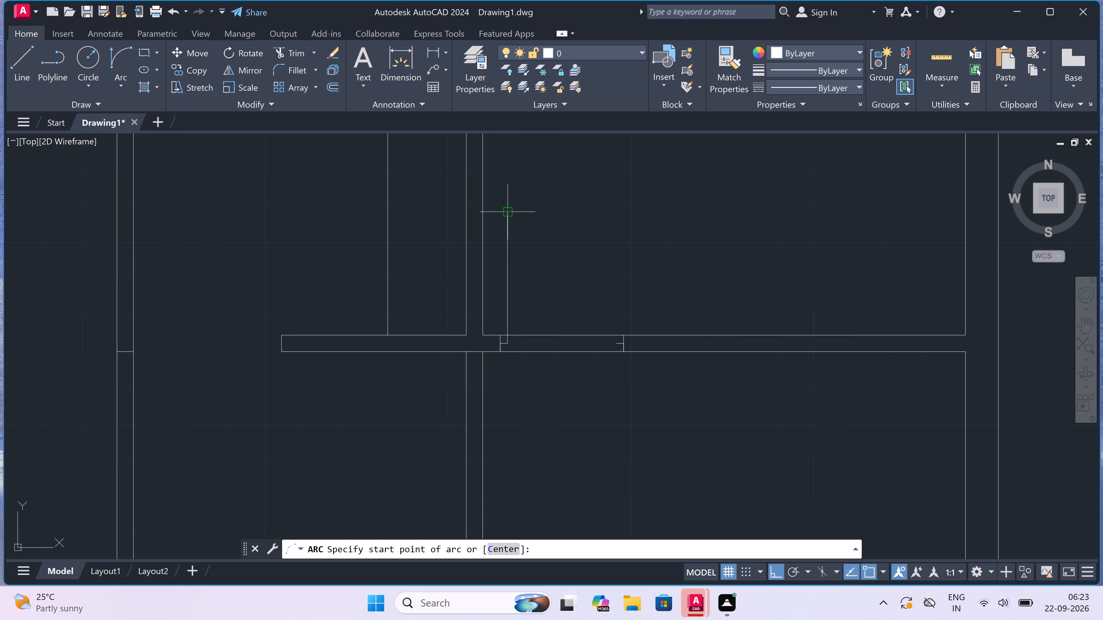
drag(510, 215, 514, 220)
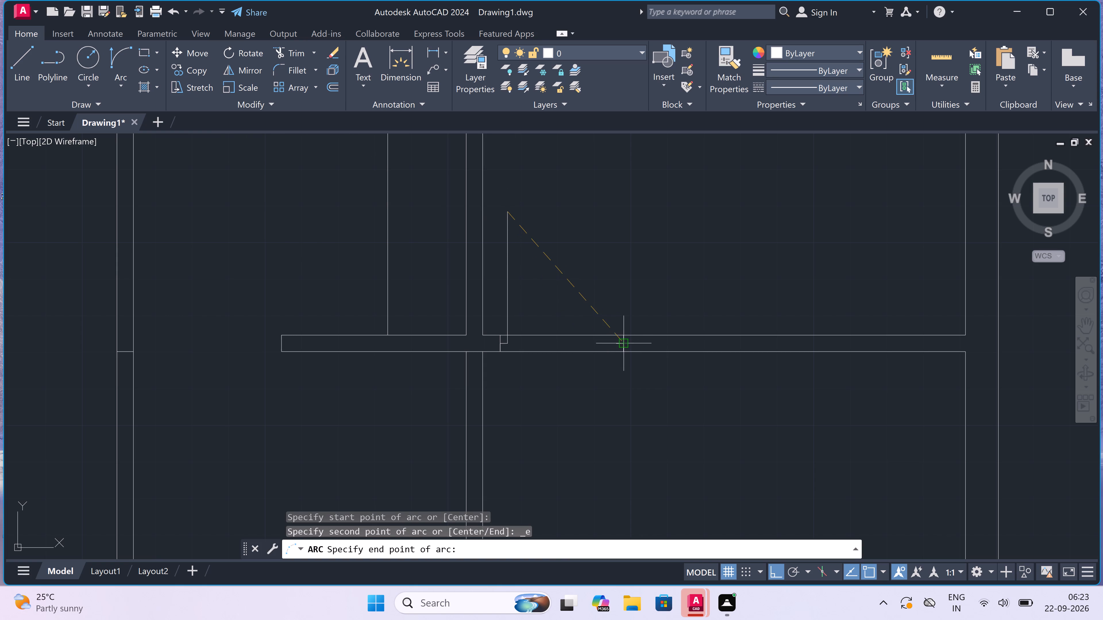
scroll(619, 344, up, 2)
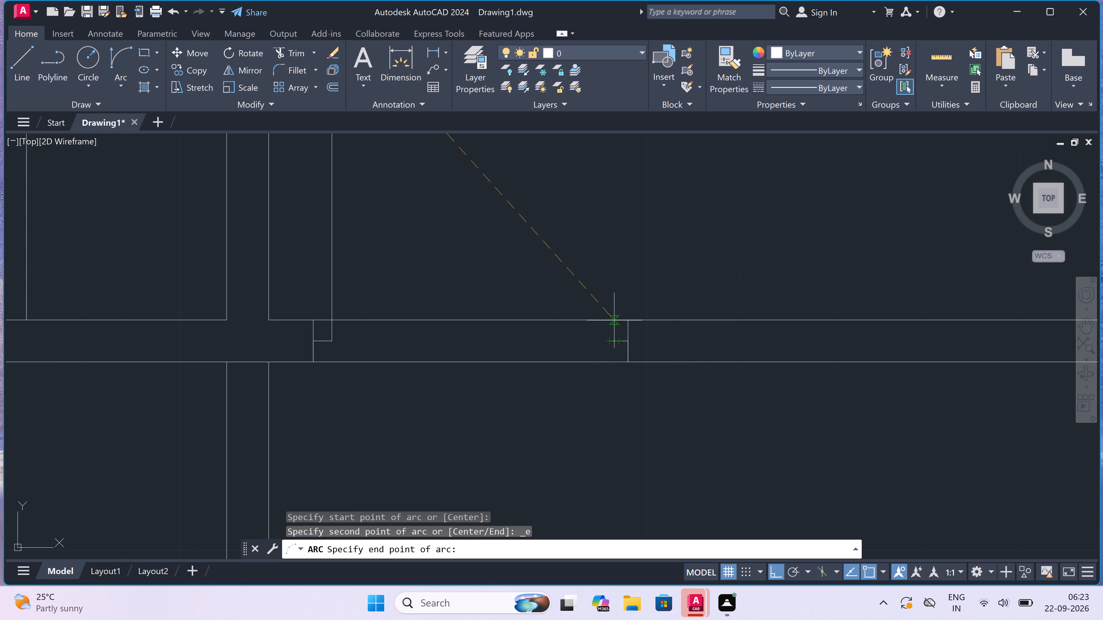
click(611, 343)
click(653, 288)
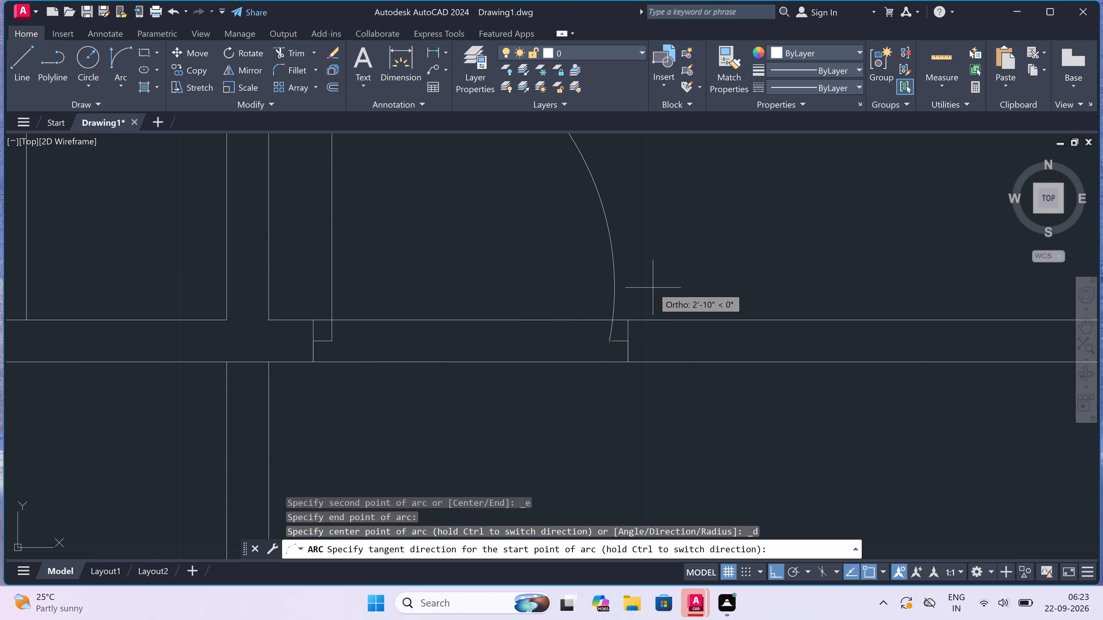
Trim both horizontal partition lines between the two jambs of the fourth room's door.
text(tr)
key(space)
scroll(654, 285, down, 1)
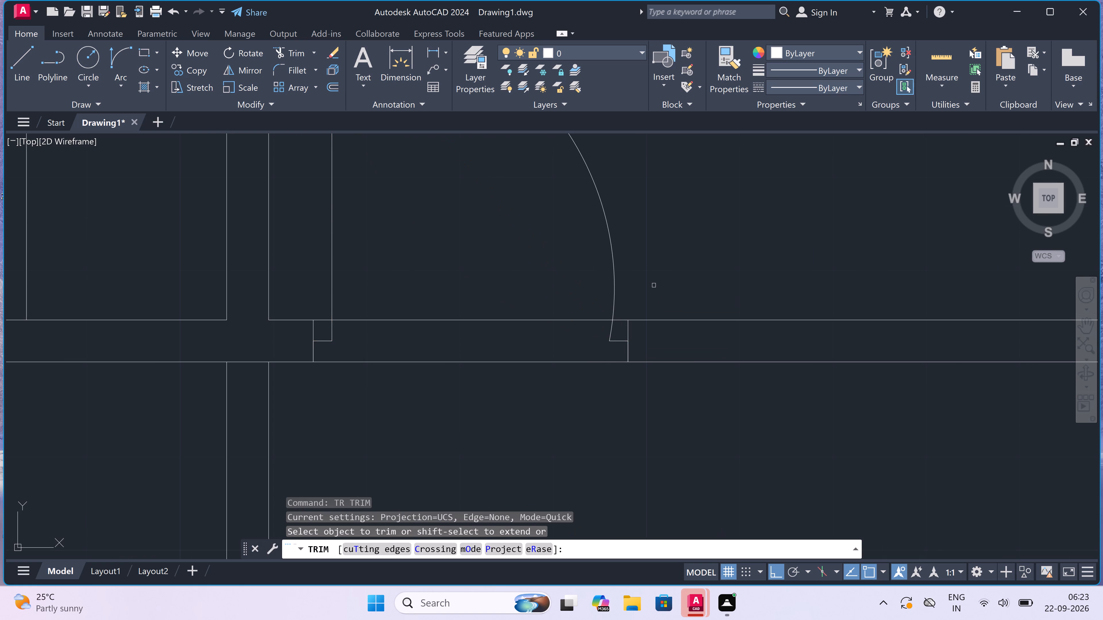
scroll(654, 285, down, 1)
click(561, 259)
click(562, 351)
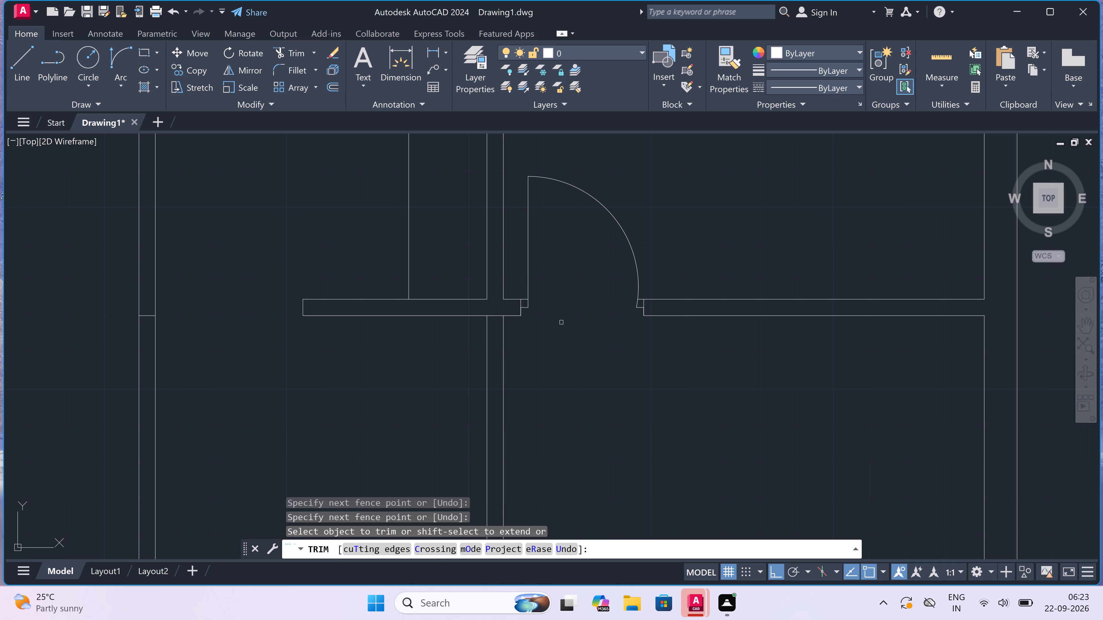
key(Escape)
Offset the lower line of the fourth room's horizontal partition, east of the door, 4'6" downward.
scroll(561, 322, down, 3)
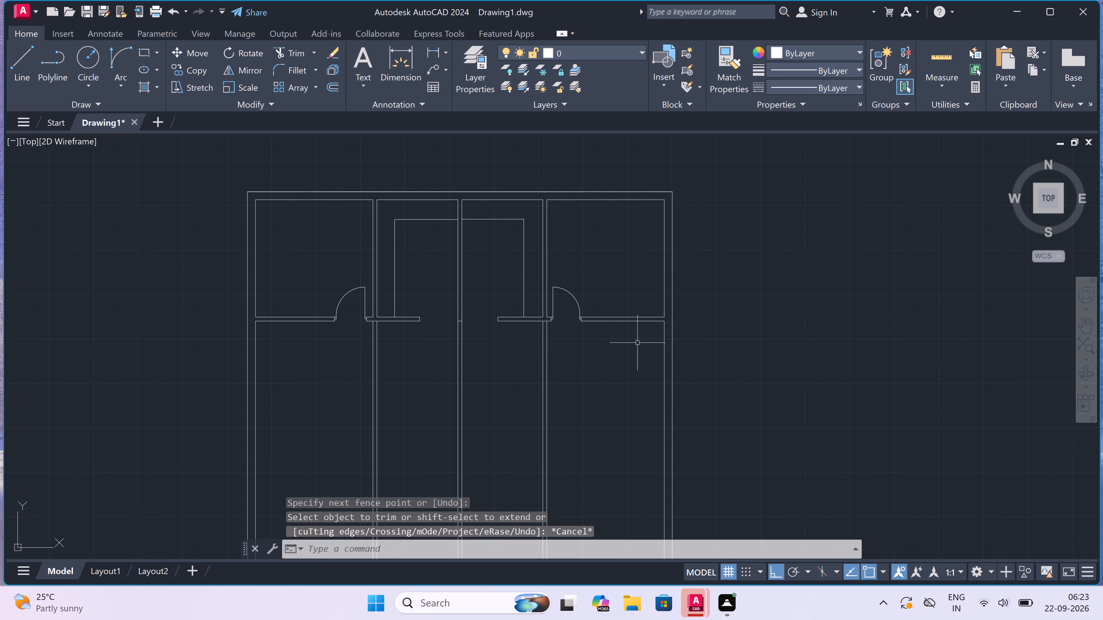
scroll(639, 336, up, 2)
key(o)
key(space)
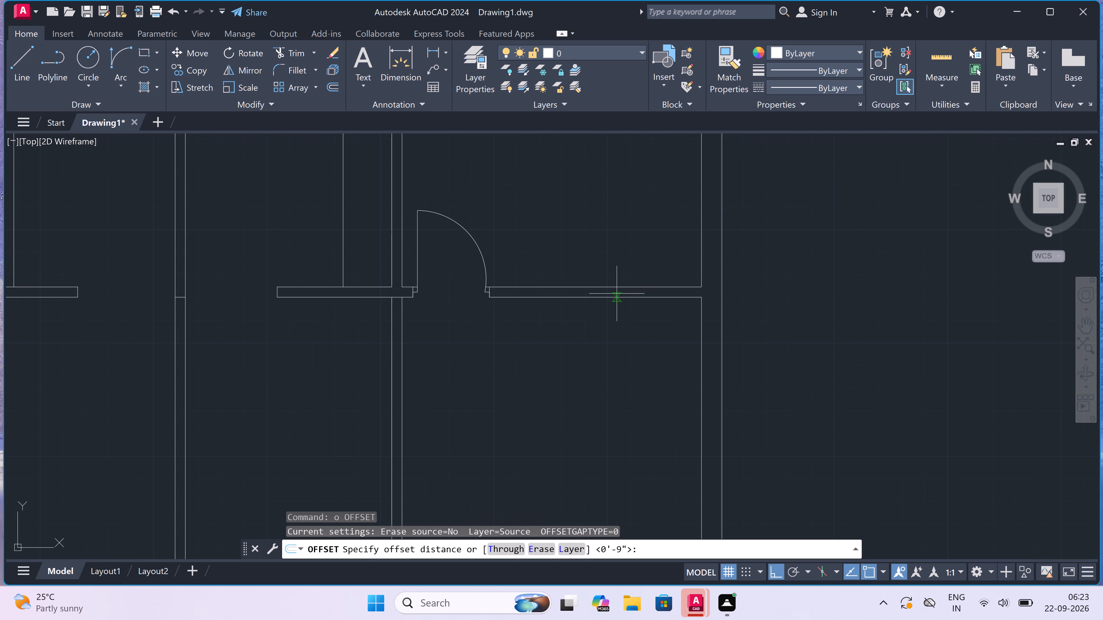
drag(616, 301, 616, 304)
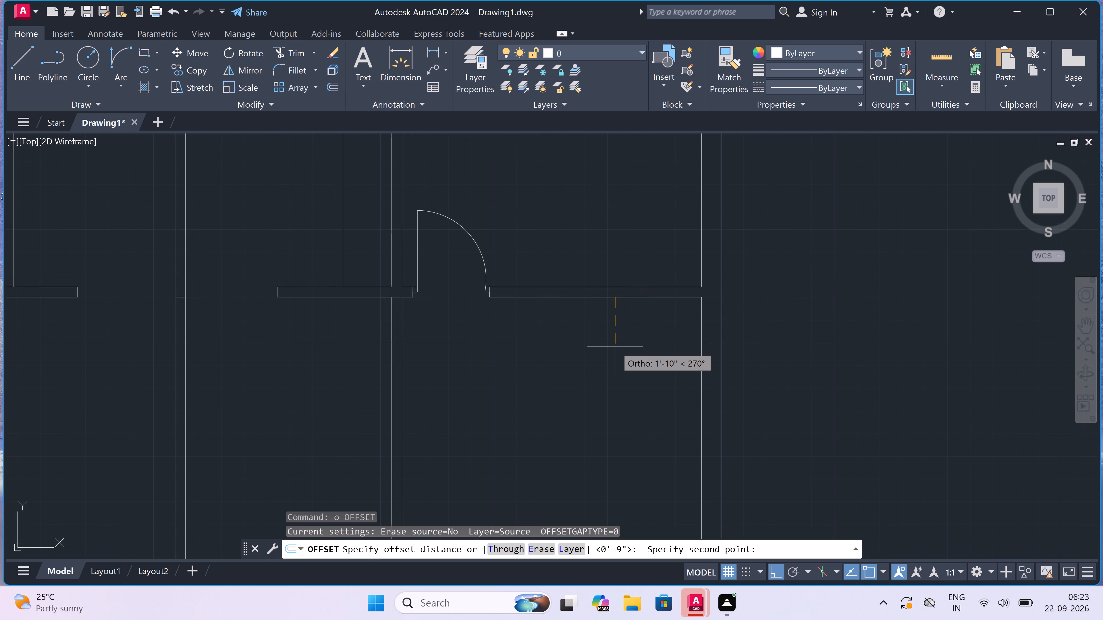
text(4'6)
key(shift+quotedbl)
key(space)
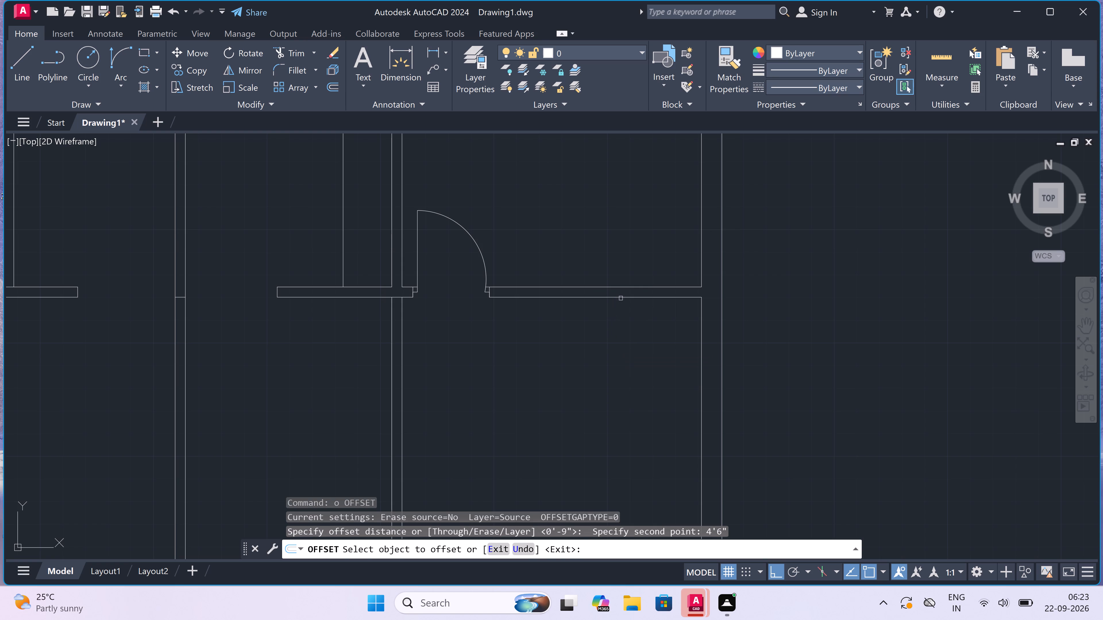
drag(619, 297, 620, 311)
click(617, 348)
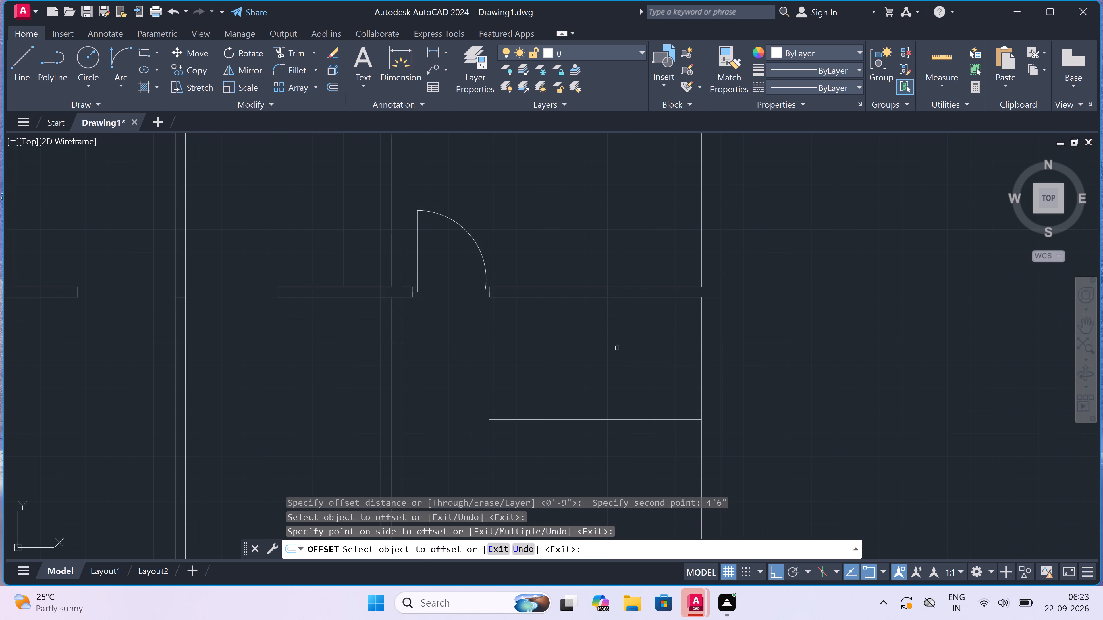
key(Escape)
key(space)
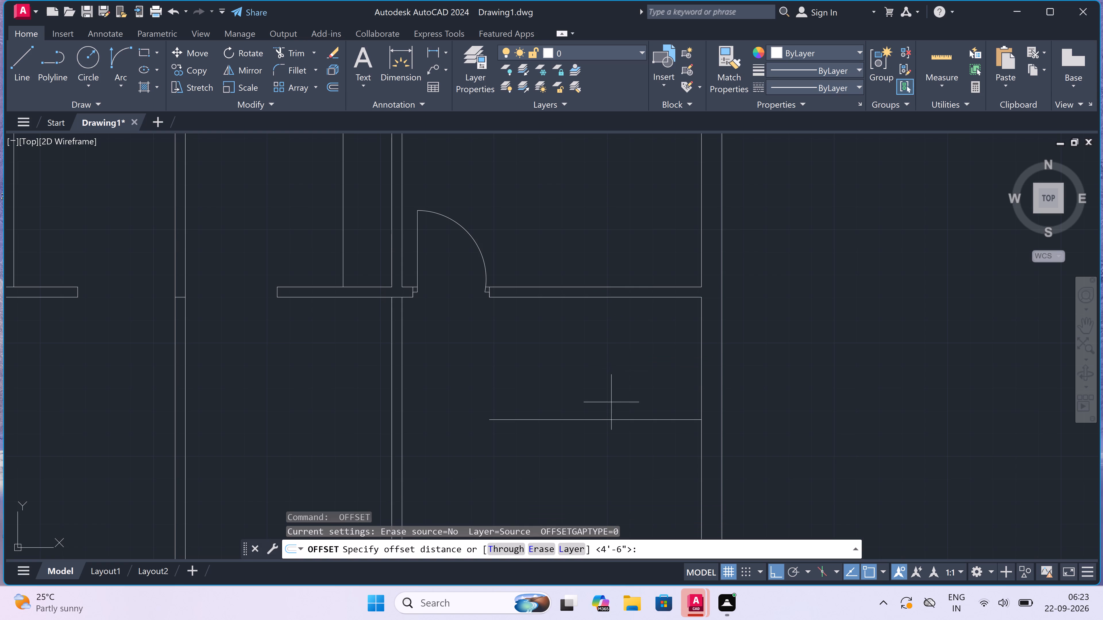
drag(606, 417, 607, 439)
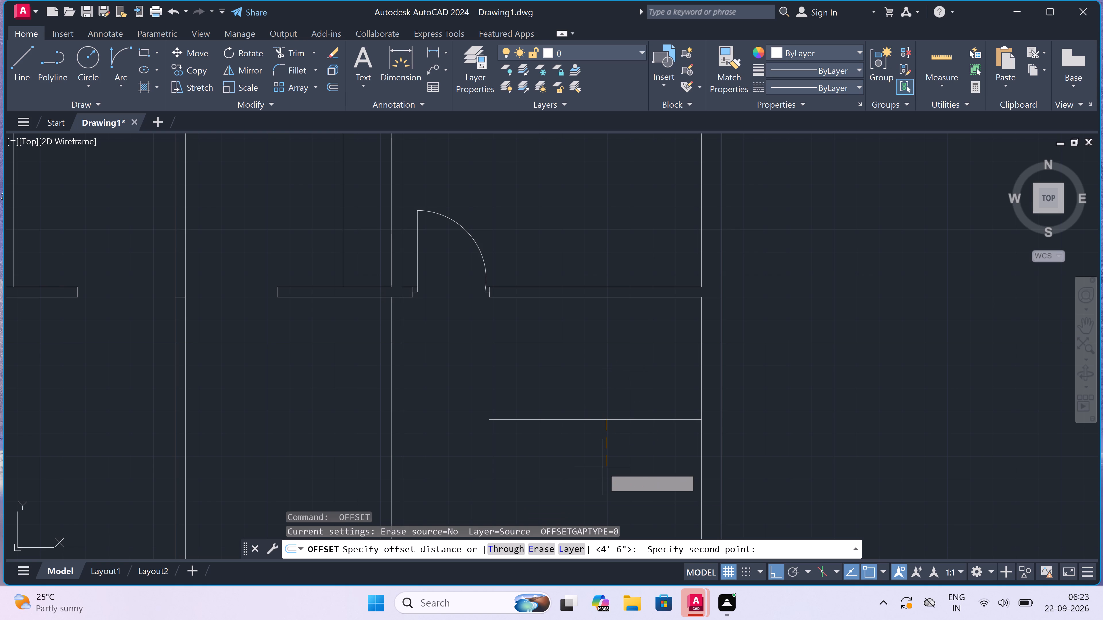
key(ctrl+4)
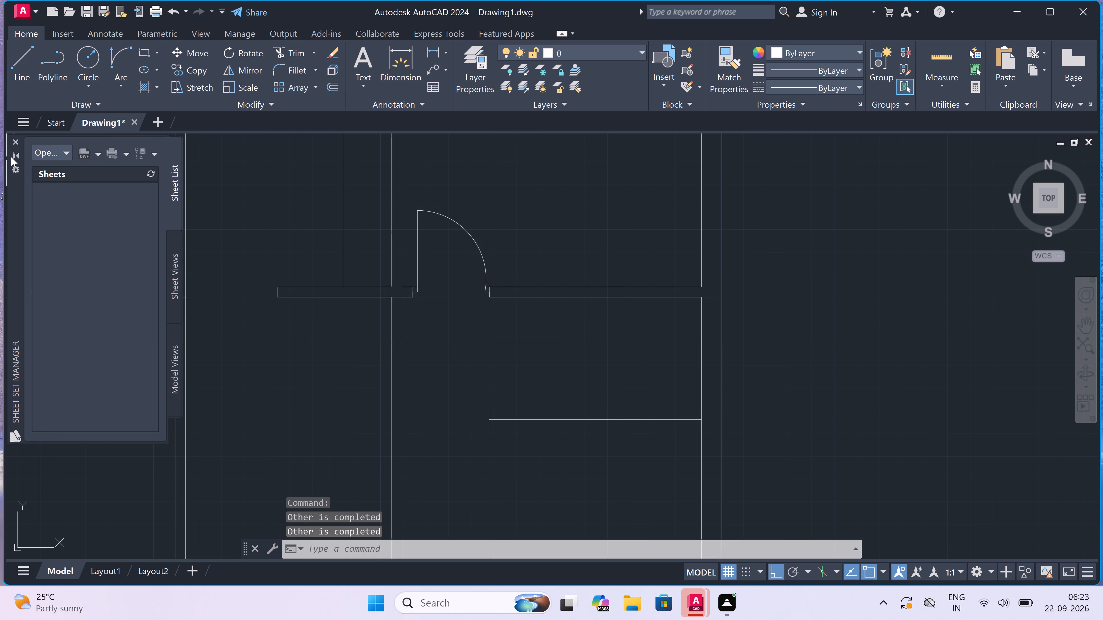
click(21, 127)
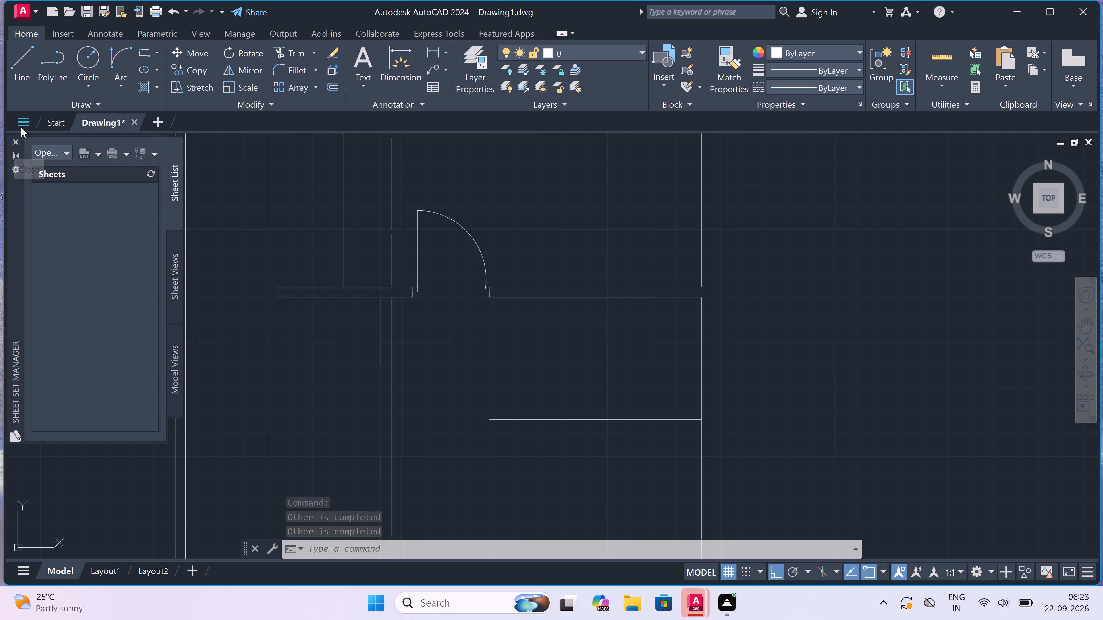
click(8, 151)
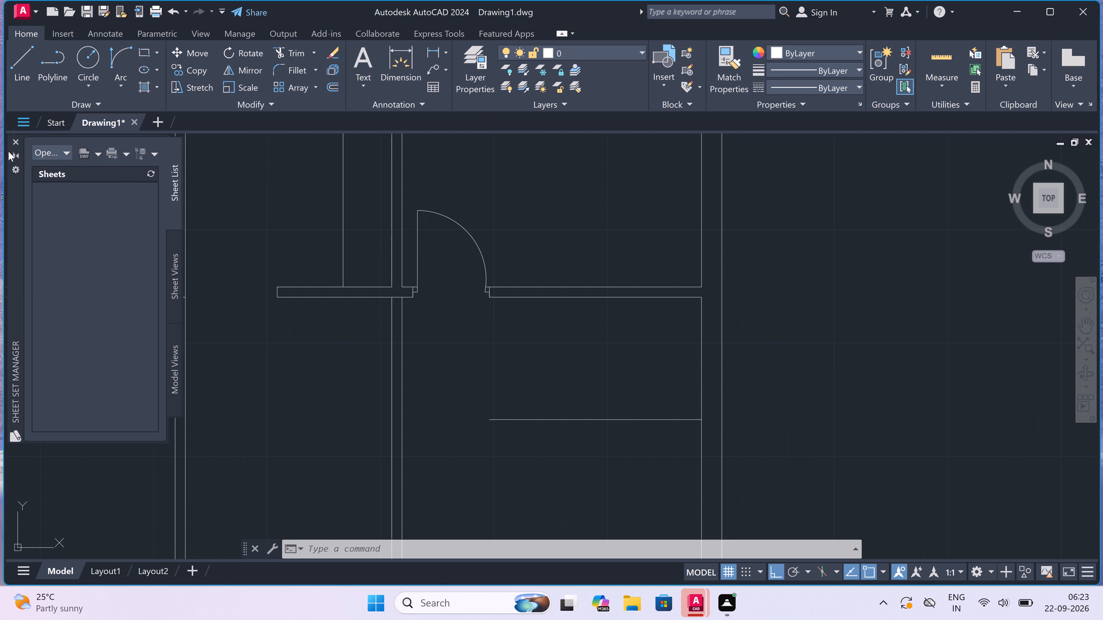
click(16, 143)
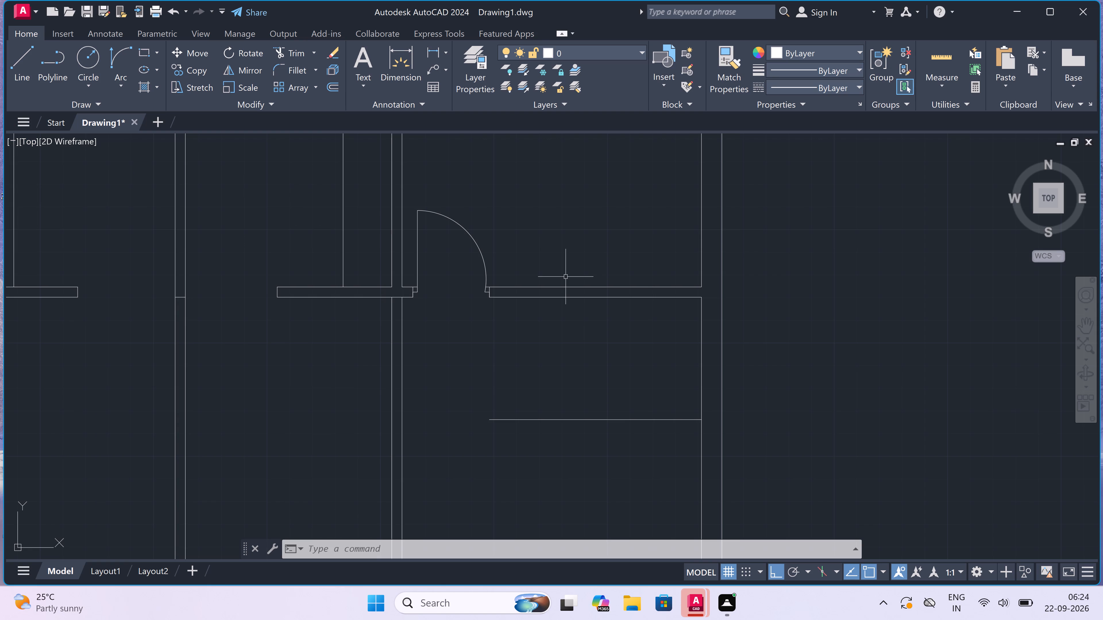
Offset the new horizontal line below the fourth room's door 4.5" downward to form a partition.
text(o)
key(space)
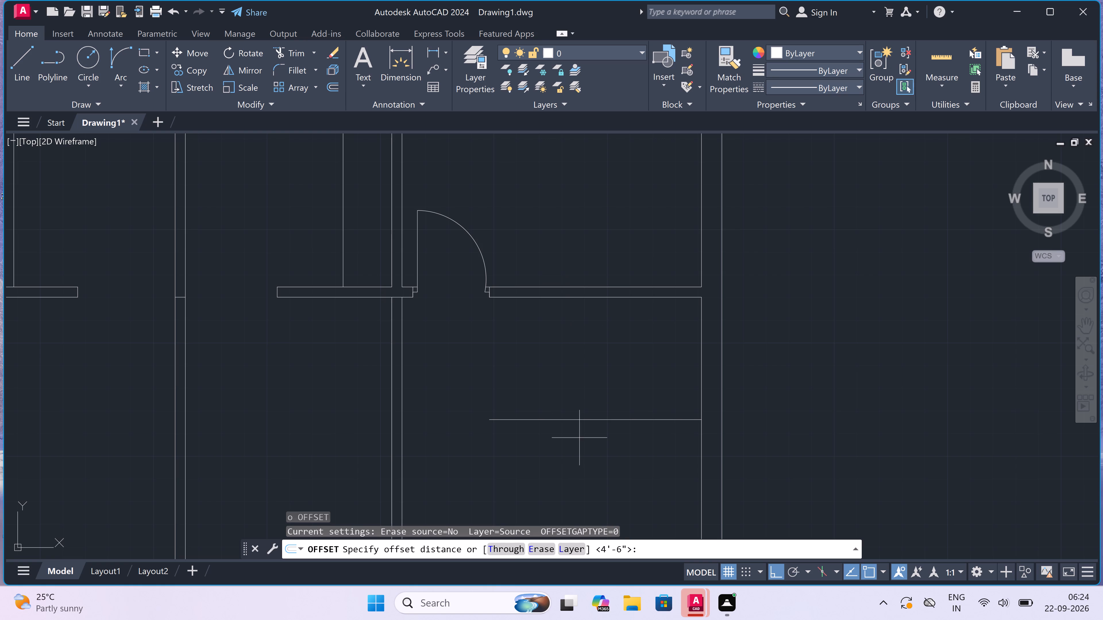
drag(582, 422, 588, 487)
text(4.)
text(5")
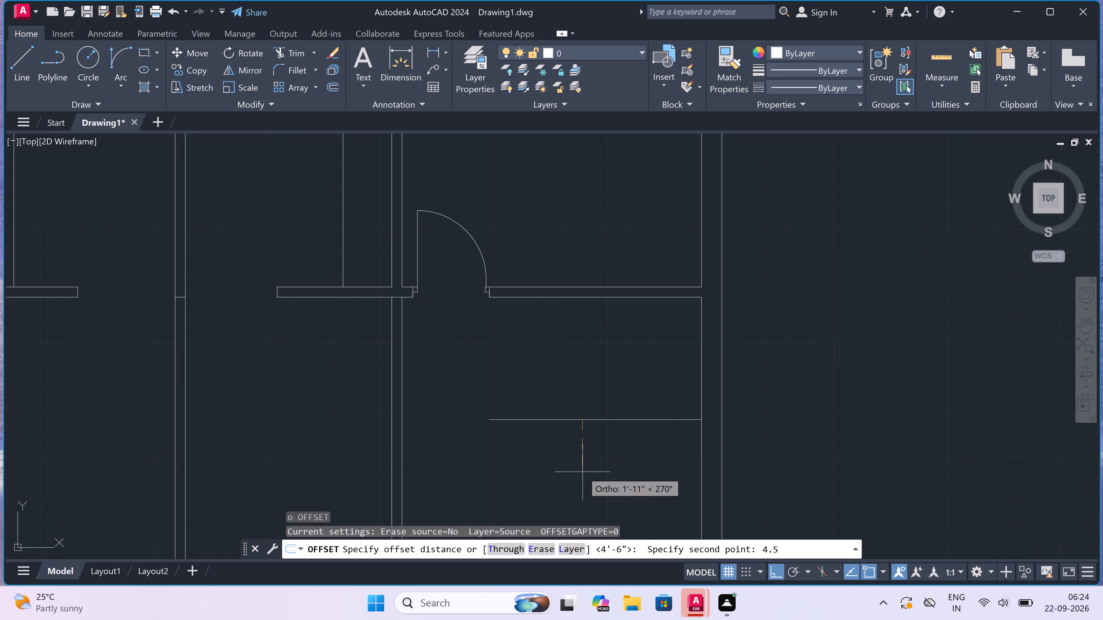
key(space)
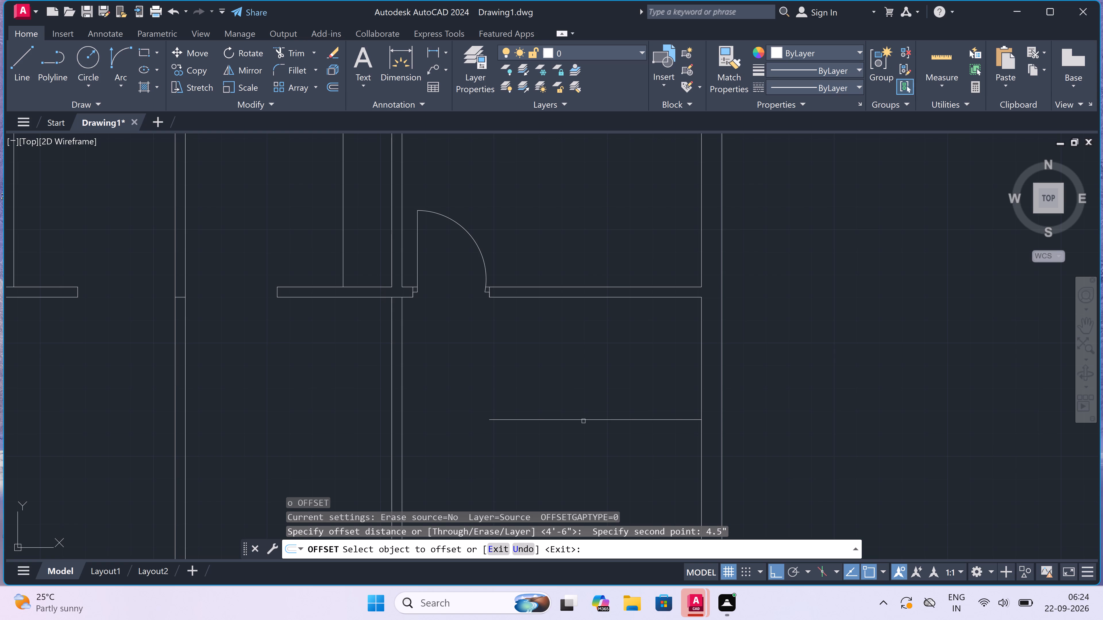
drag(583, 418, 584, 427)
click(582, 449)
scroll(582, 442, down, 5)
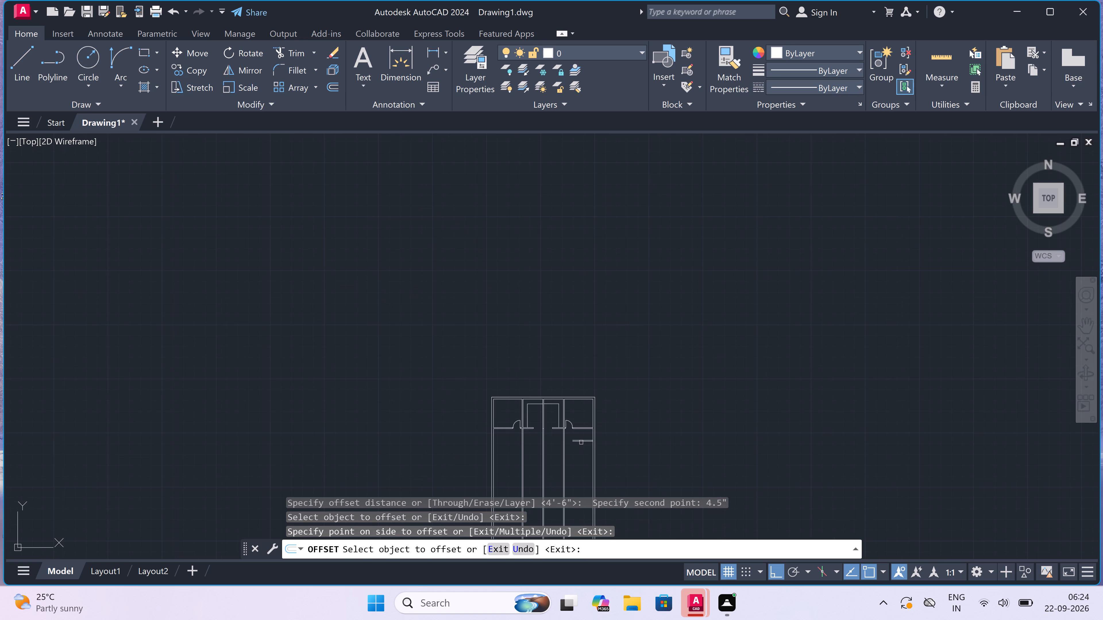
scroll(577, 460, up, 5)
key(Escape)
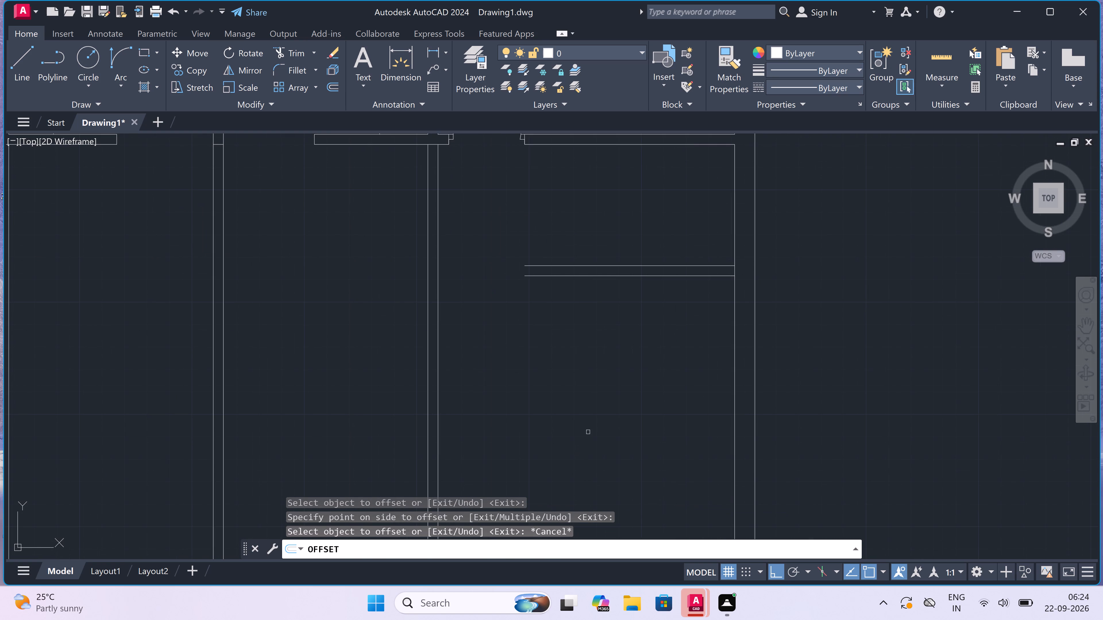
Offset the lower line of the new partition below the fourth room 4'6" downward.
key(space)
drag(616, 276, 618, 299)
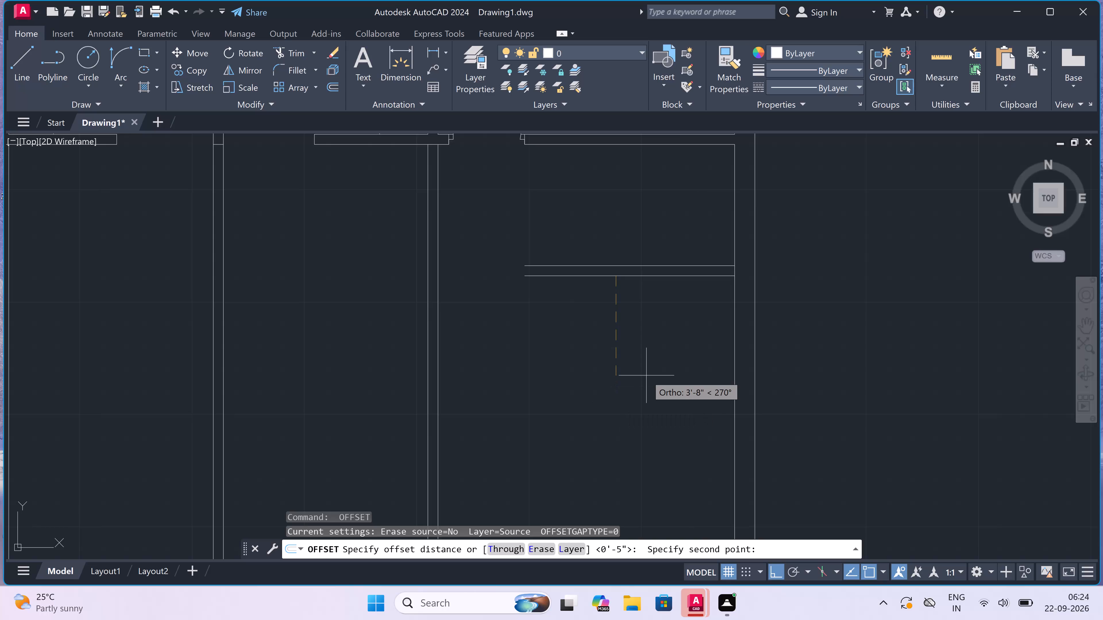
key(4)
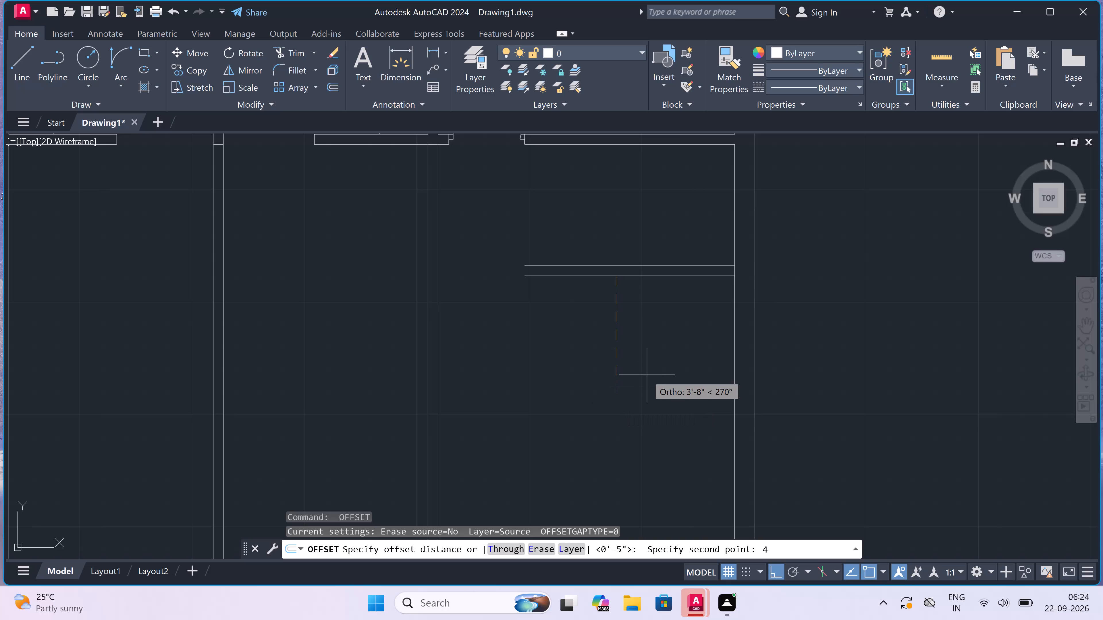
text('6)
text(")
key(space)
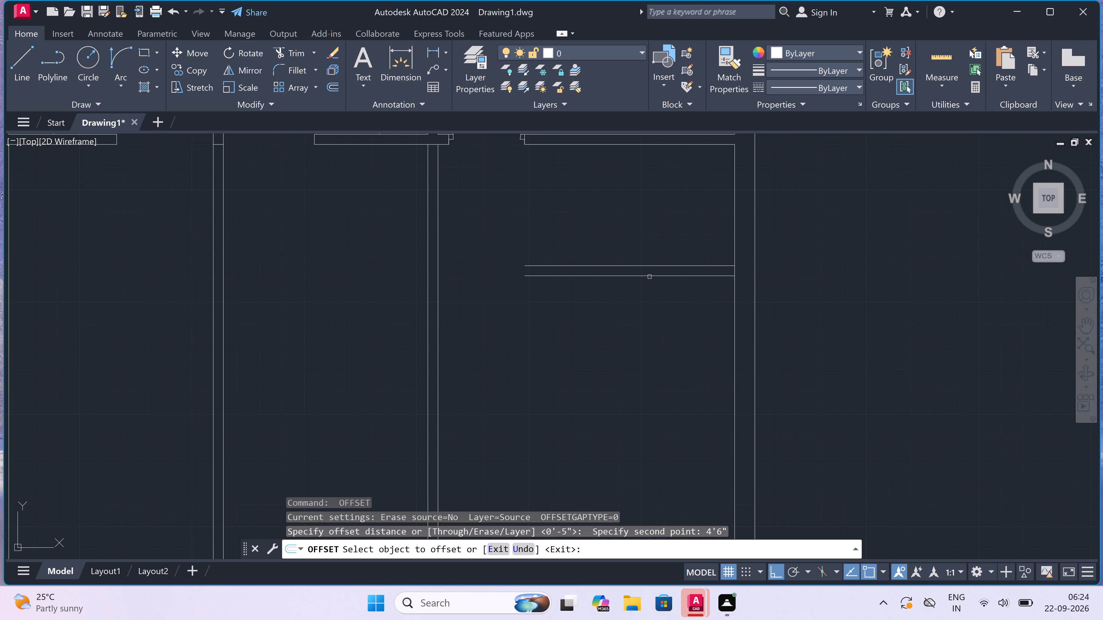
drag(649, 276, 649, 279)
click(647, 318)
key(Escape)
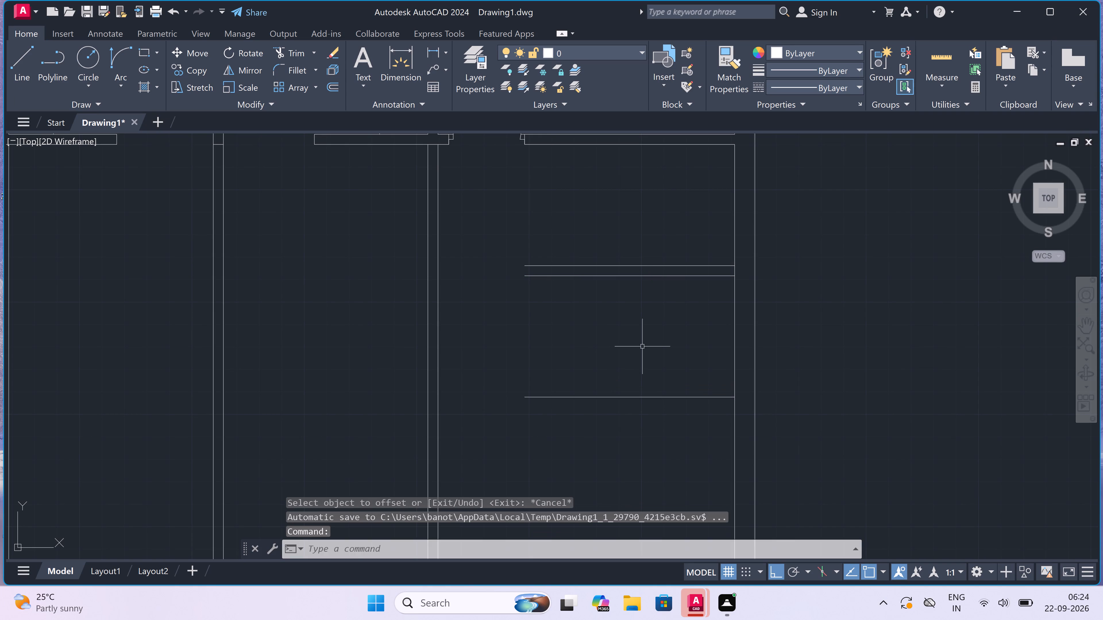
Offset the lowest horizontal line 4.5" downward to form a second partition against the east outer wall.
key(space)
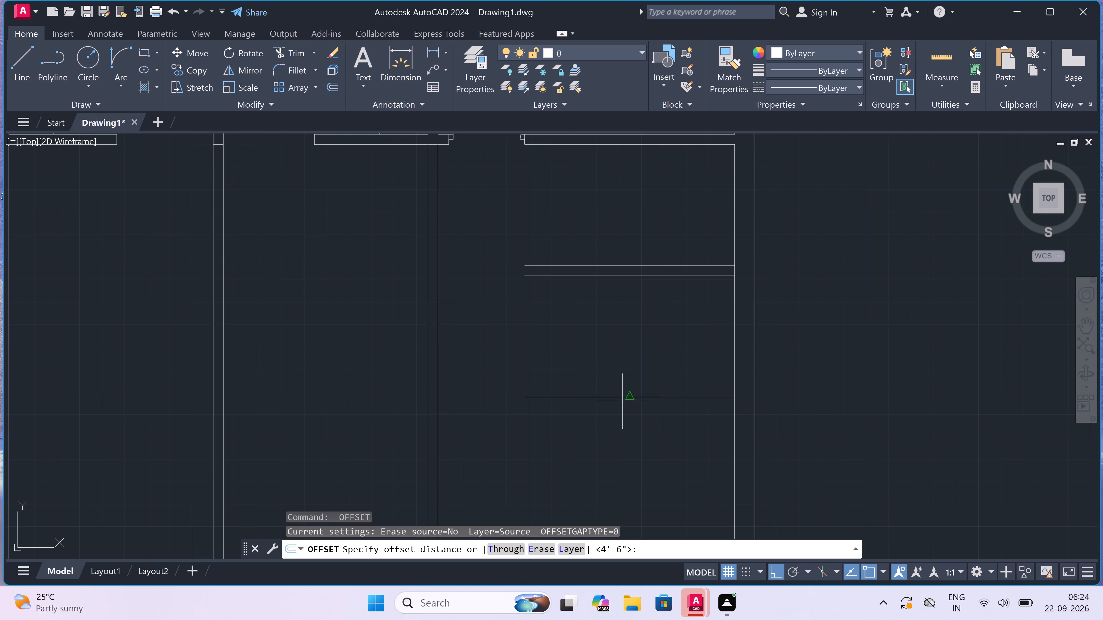
drag(626, 399, 628, 406)
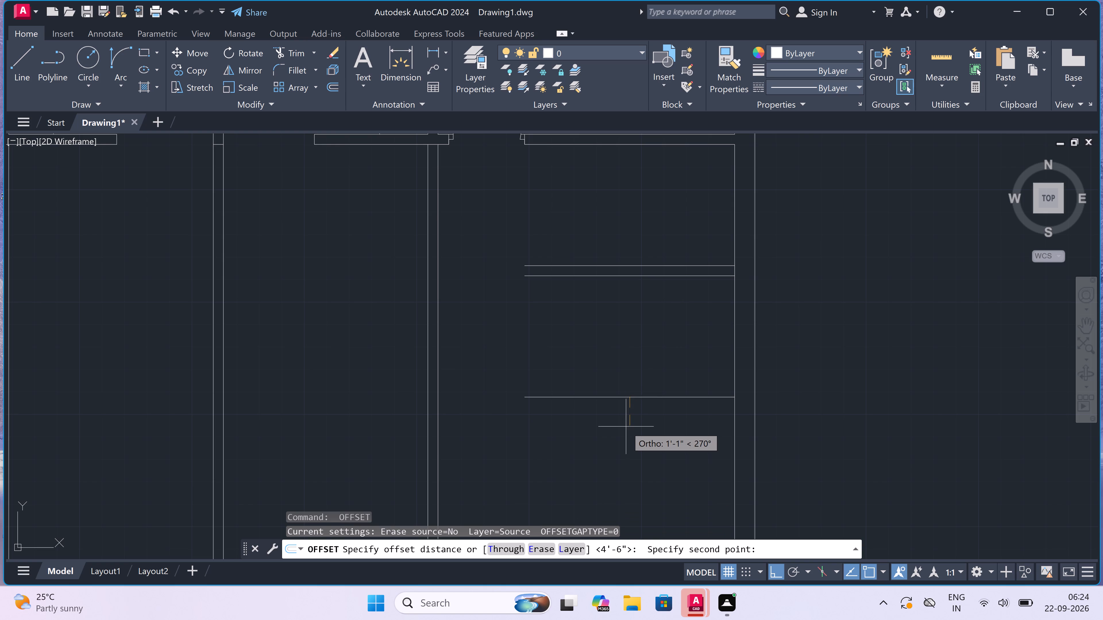
key(4)
text(.5")
key(space)
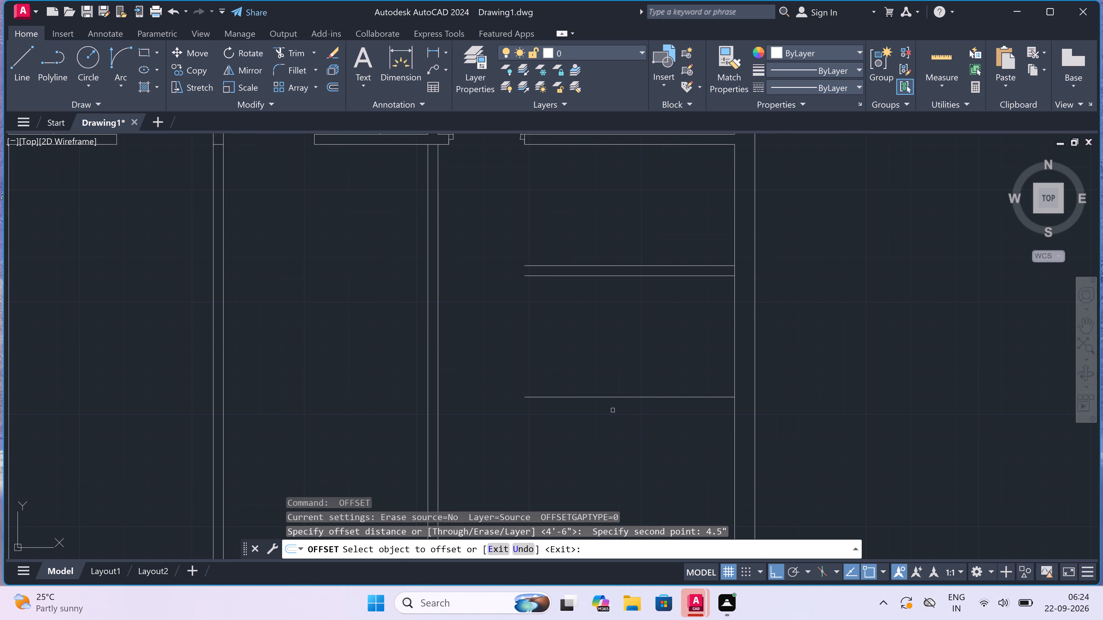
click(613, 399)
click(598, 435)
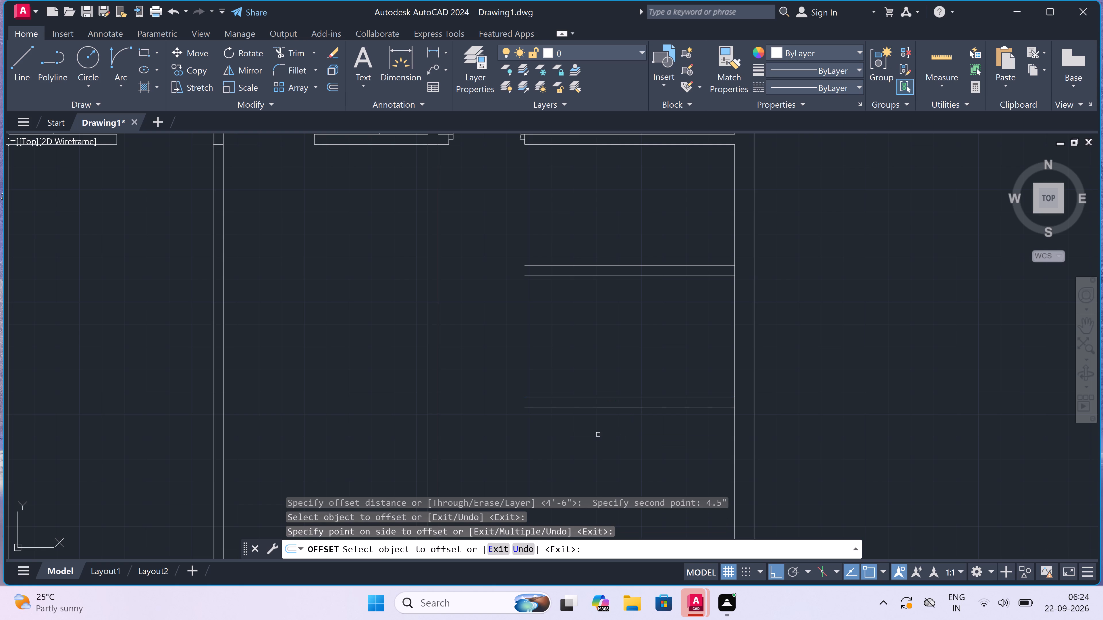
key(Escape)
Draw a line from the lowest partition line's east end 7' west, and up to the underside of the fourth room's horizontal partition.
text(l)
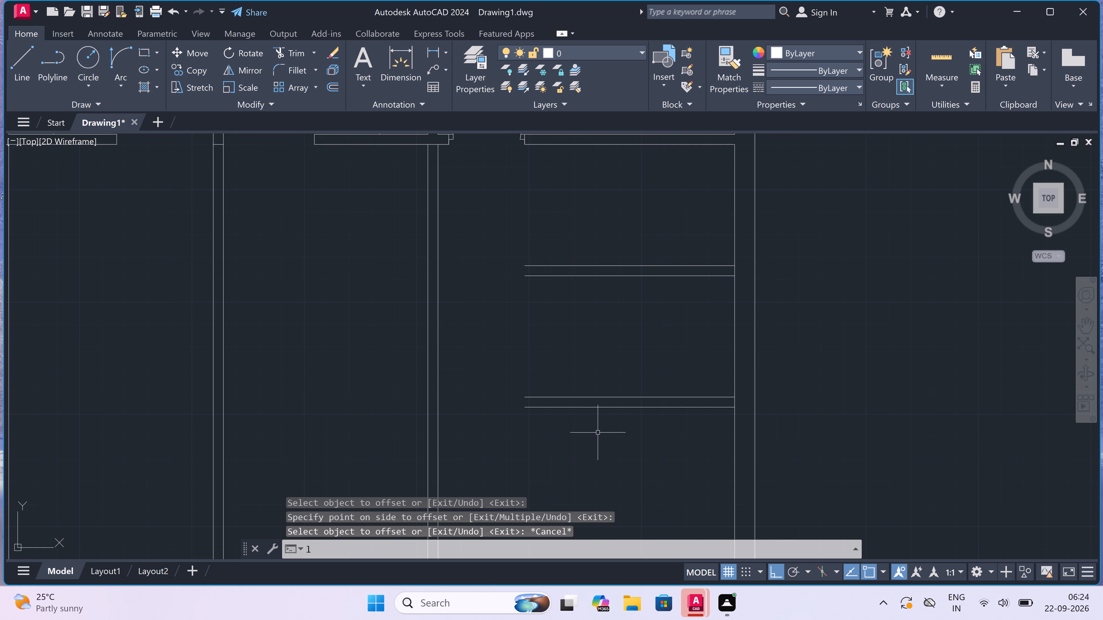
key(space)
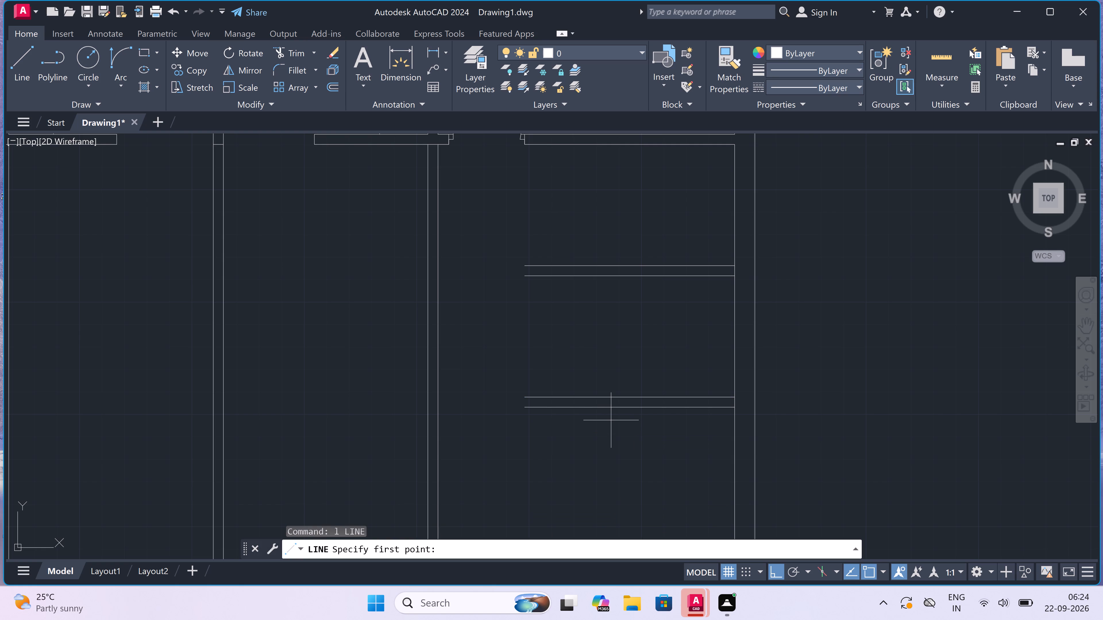
click(736, 408)
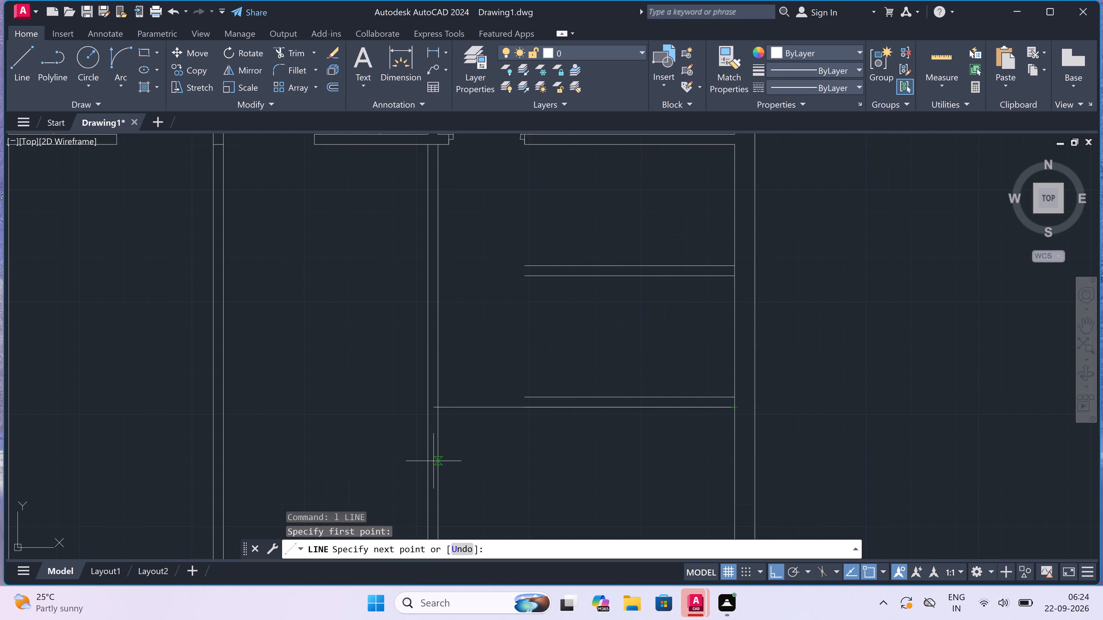
text(7')
key(space)
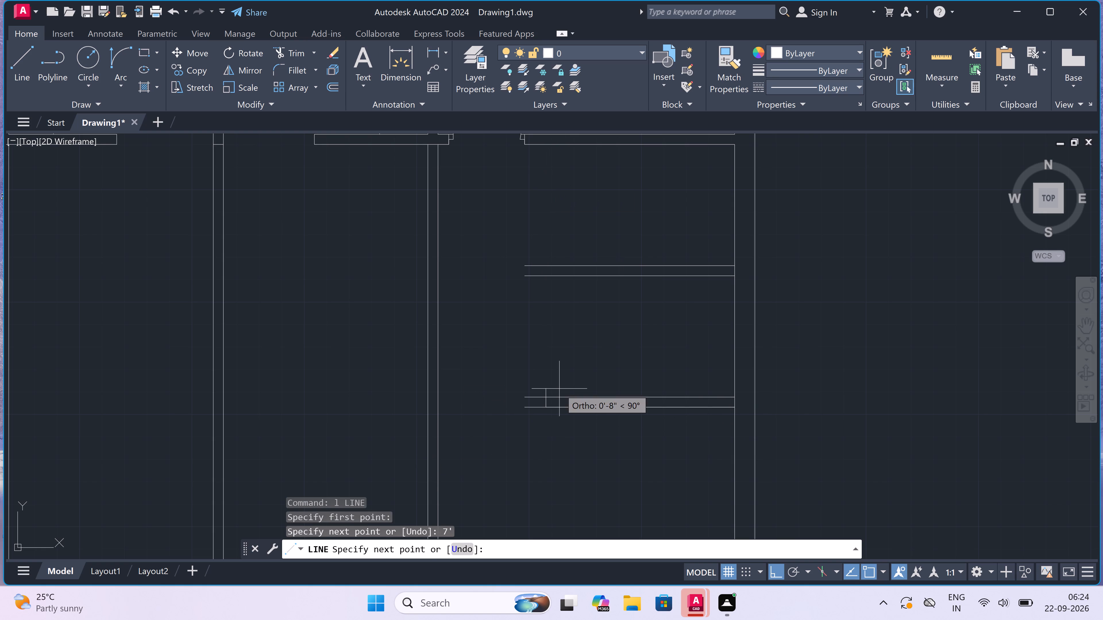
scroll(559, 388, down, 4)
scroll(550, 323, up, 4)
scroll(550, 323, down, 3)
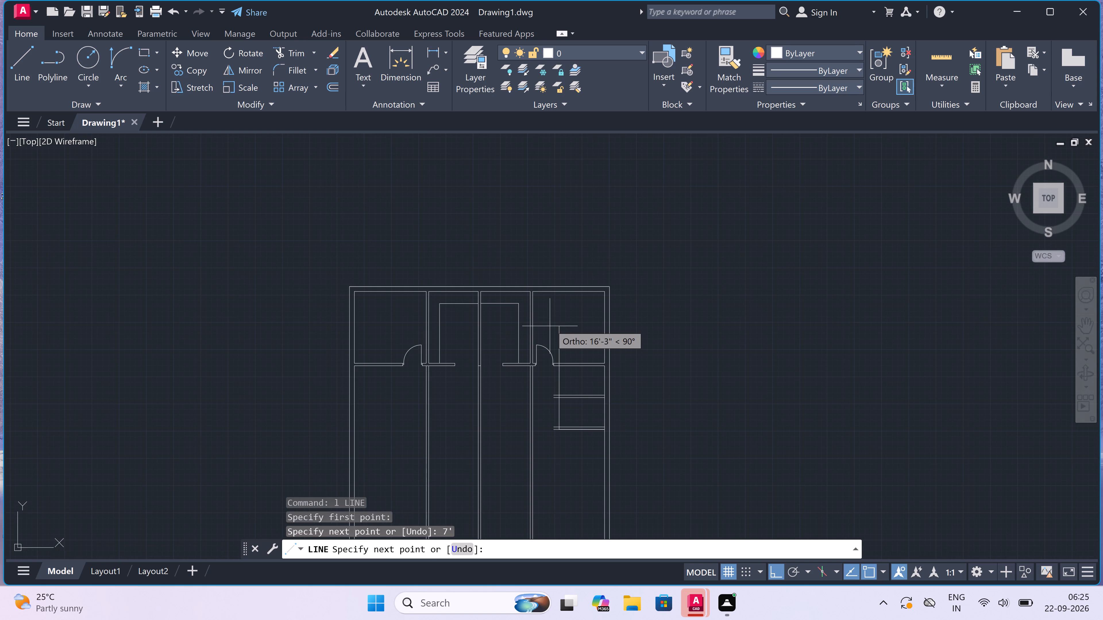
scroll(546, 418, up, 1)
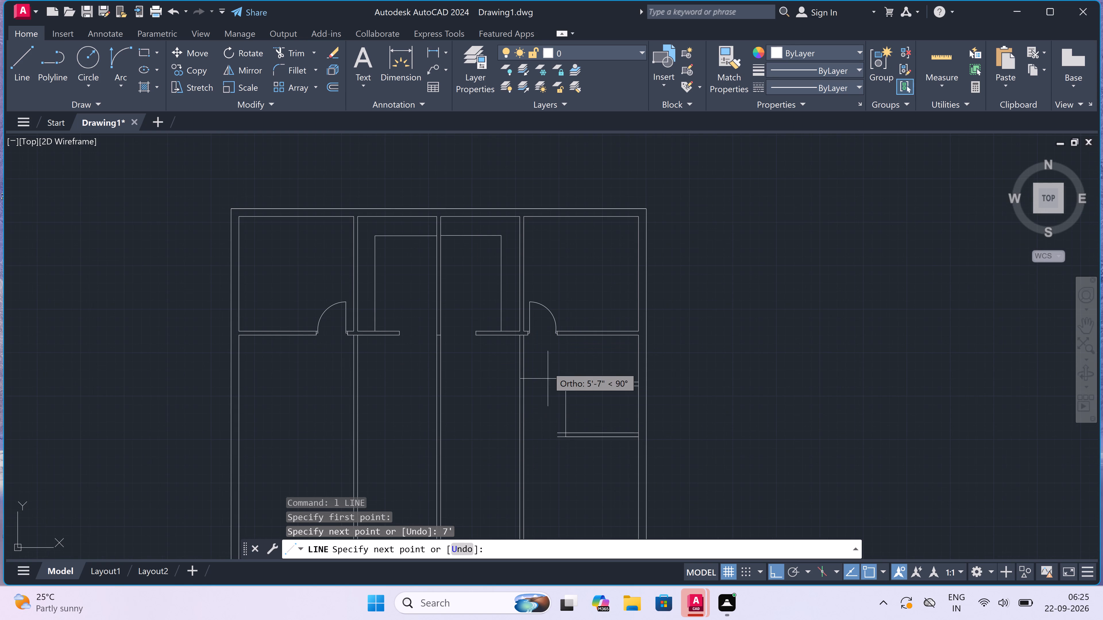
scroll(549, 361, up, 1)
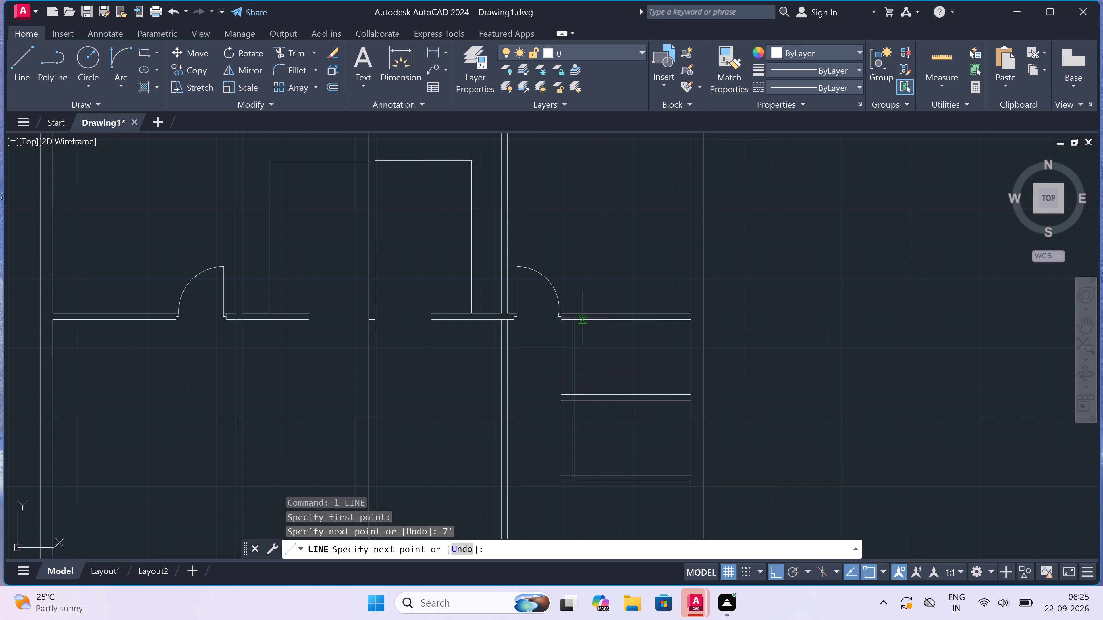
scroll(579, 318, up, 3)
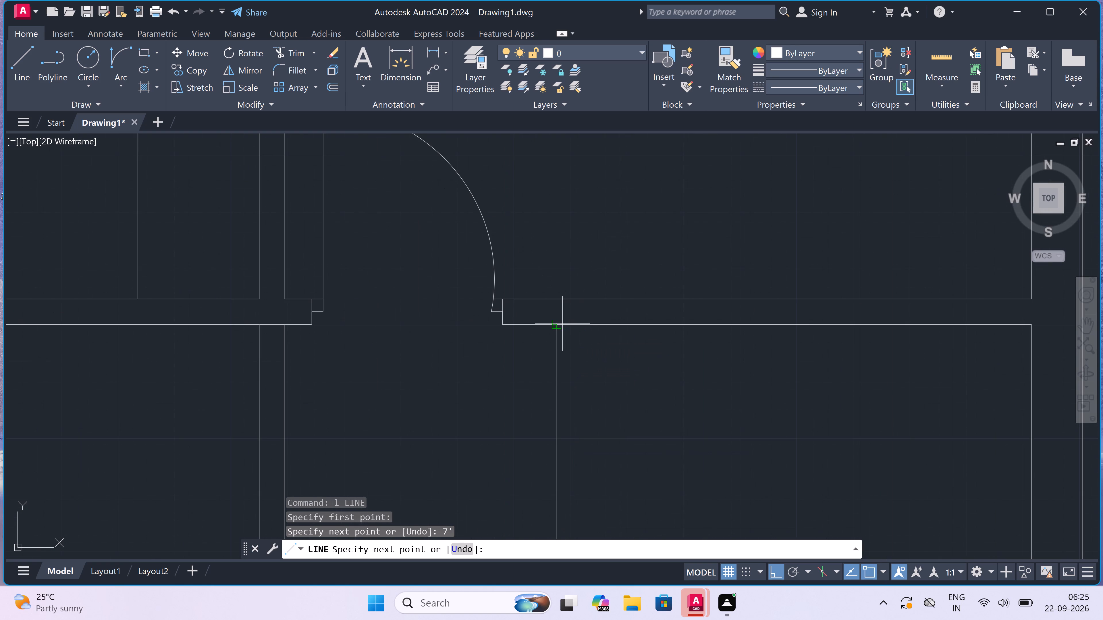
click(558, 322)
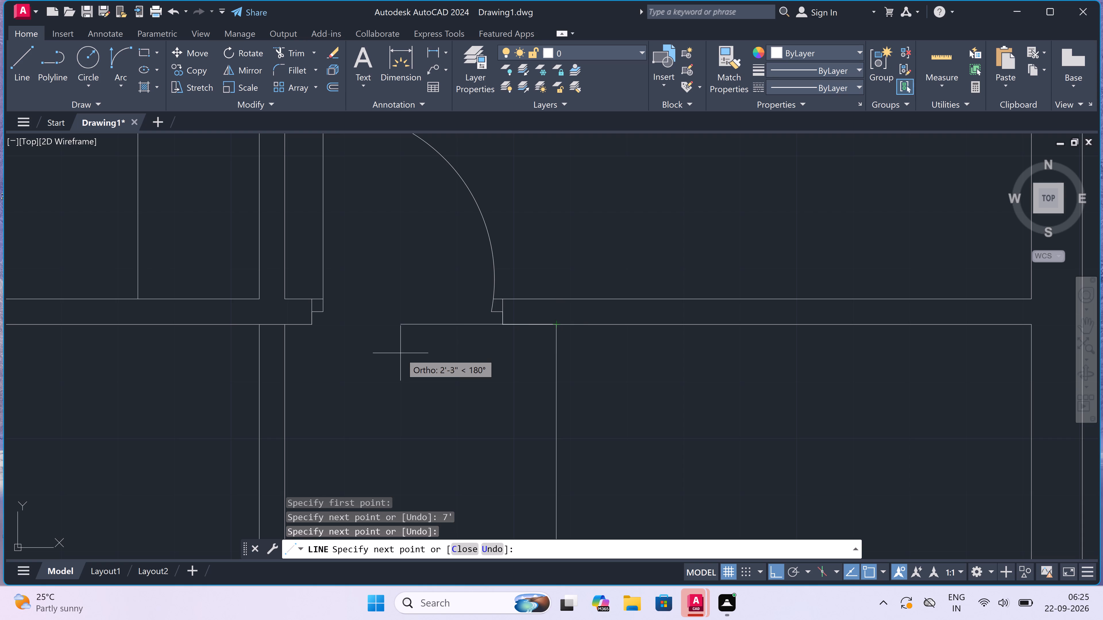
Continue the line 4.5" west and down to the lowest partition line, forming the small rooms' west partition.
key(4)
text(.5")
key(space)
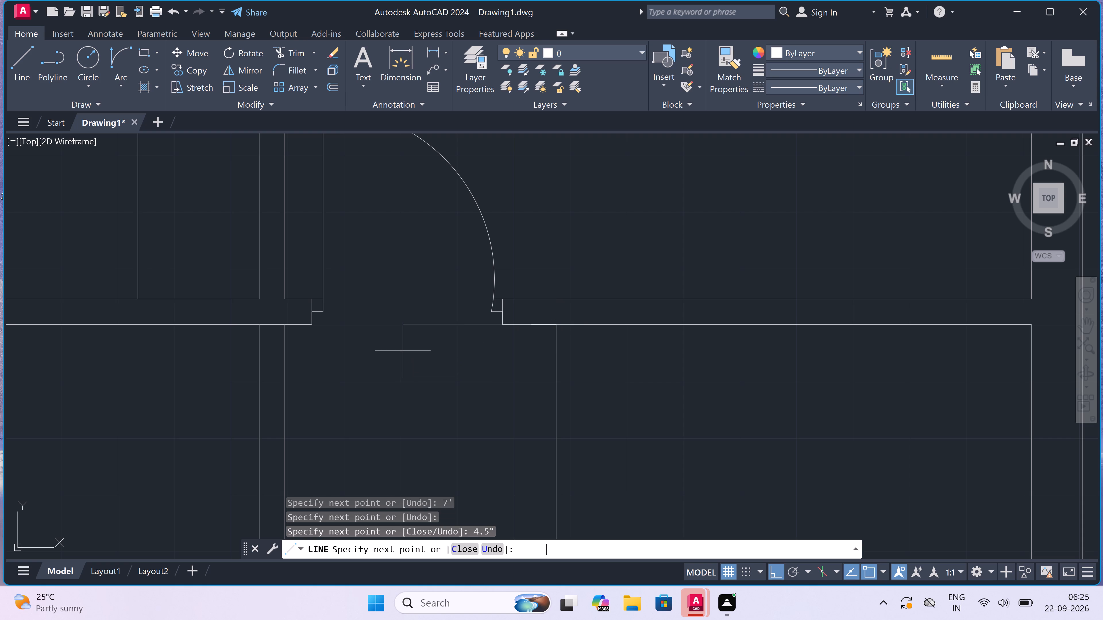
scroll(548, 340, down, 4)
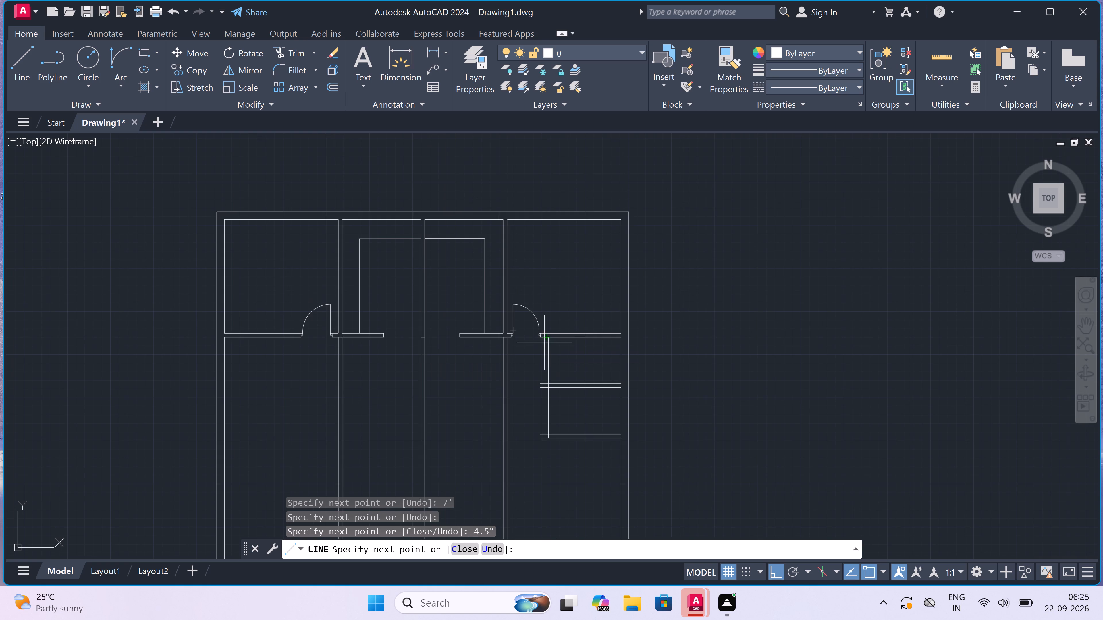
scroll(531, 440, up, 4)
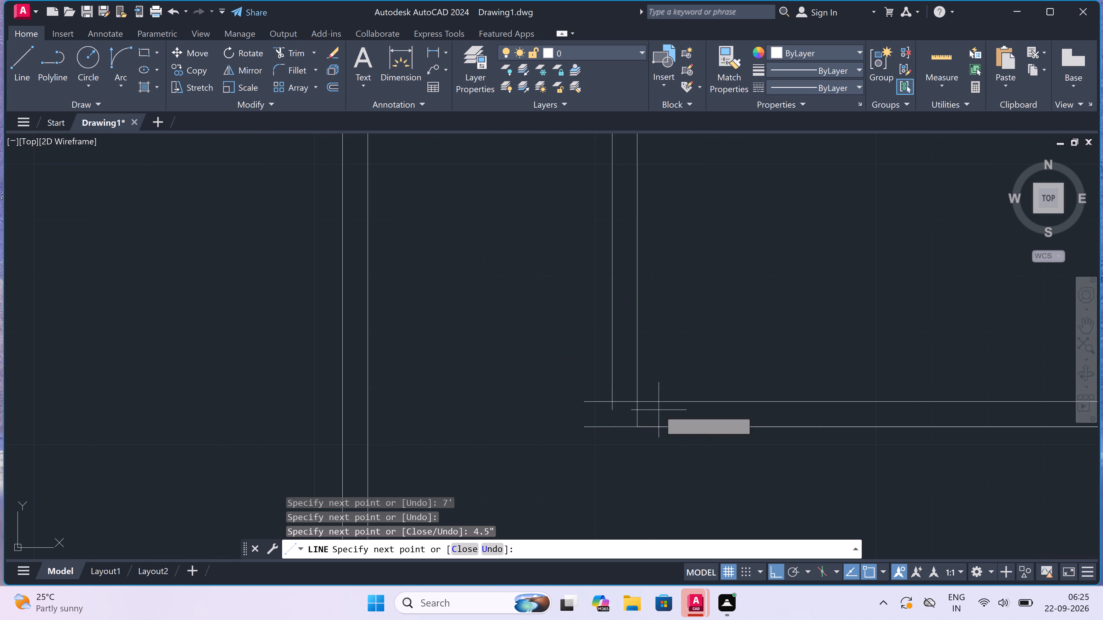
scroll(621, 413, up, 2)
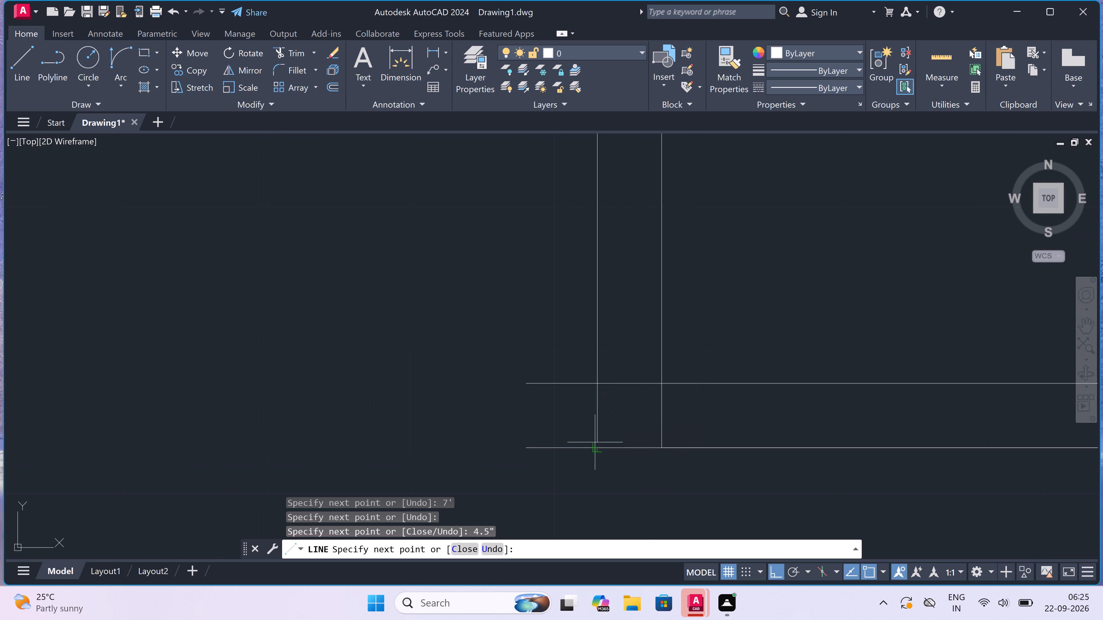
click(595, 445)
key(Escape)
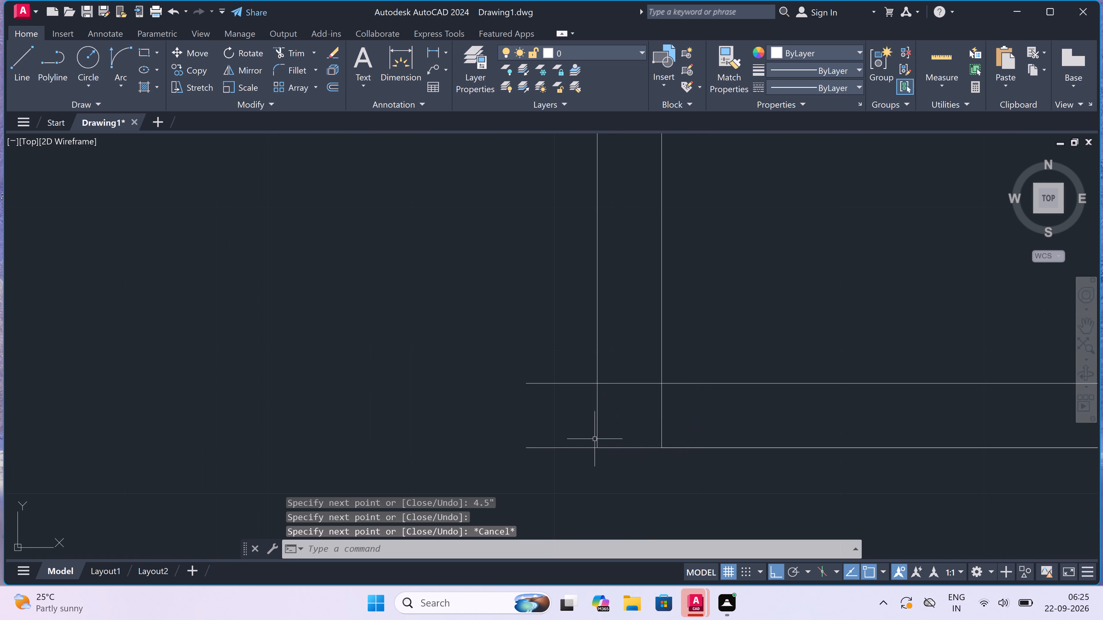
Trim the overhanging stubs and crossing lines at the small rooms' southwest partition corner.
text(tr)
key(space)
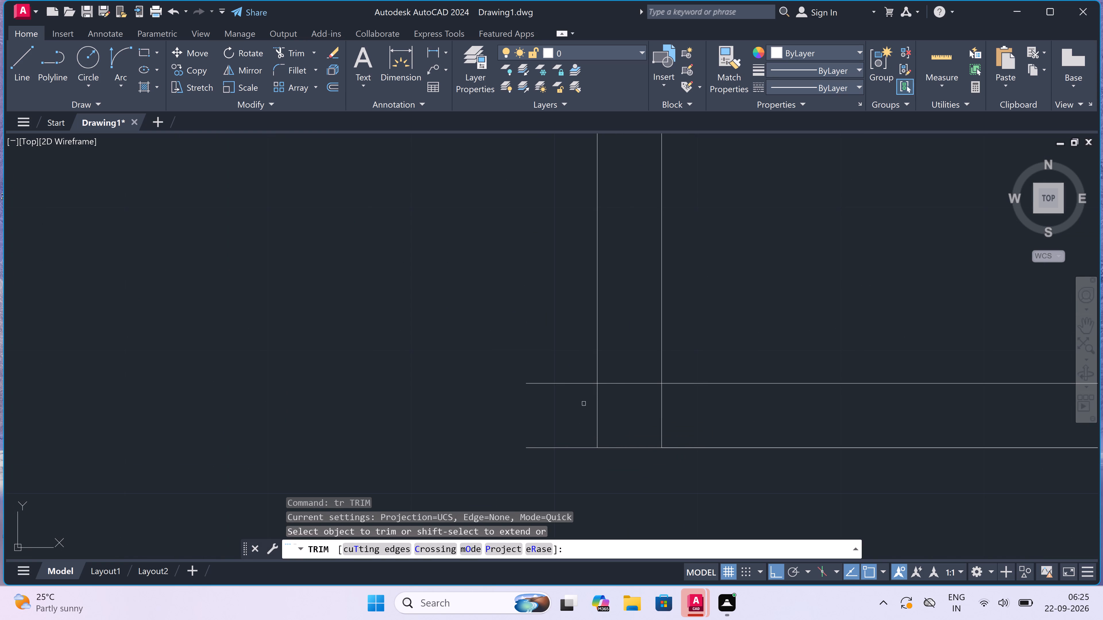
drag(579, 370, 579, 377)
click(564, 486)
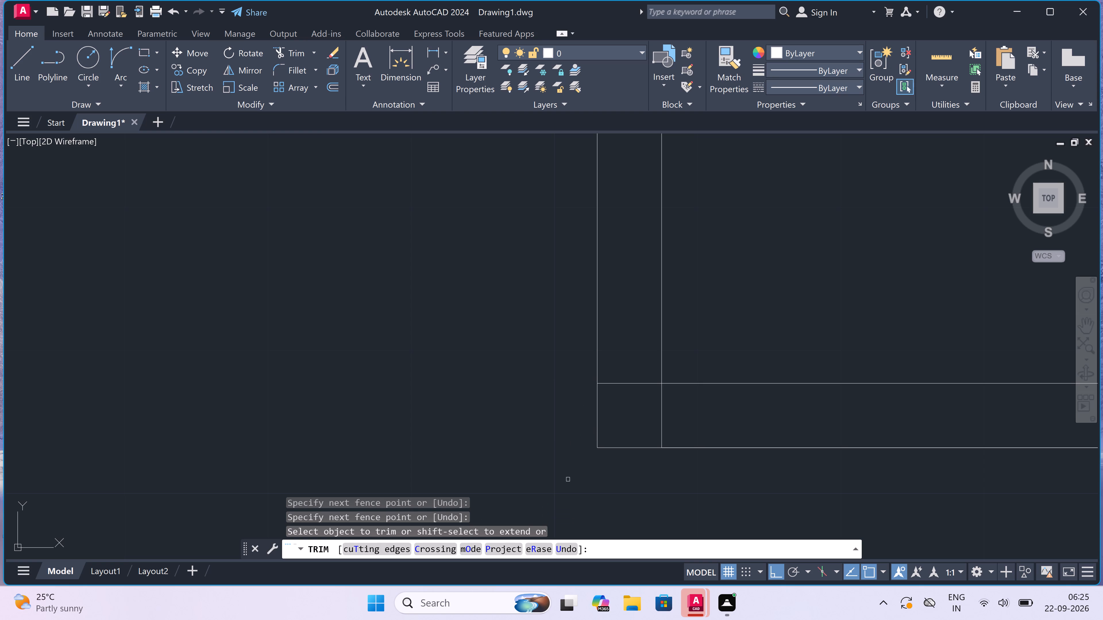
click(666, 414)
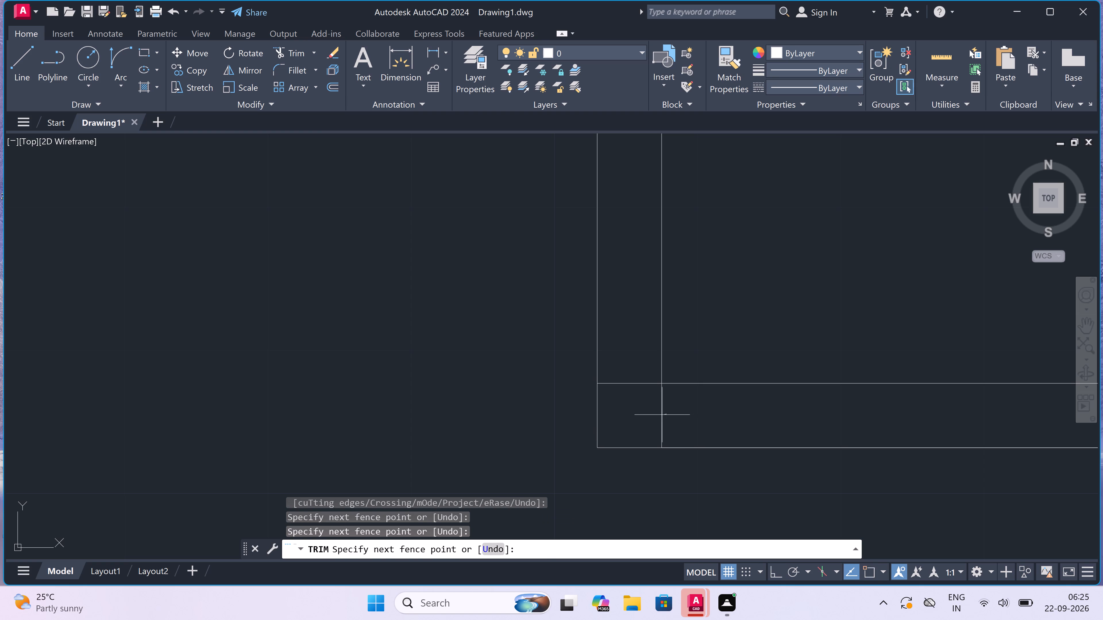
click(636, 422)
click(636, 422)
click(628, 340)
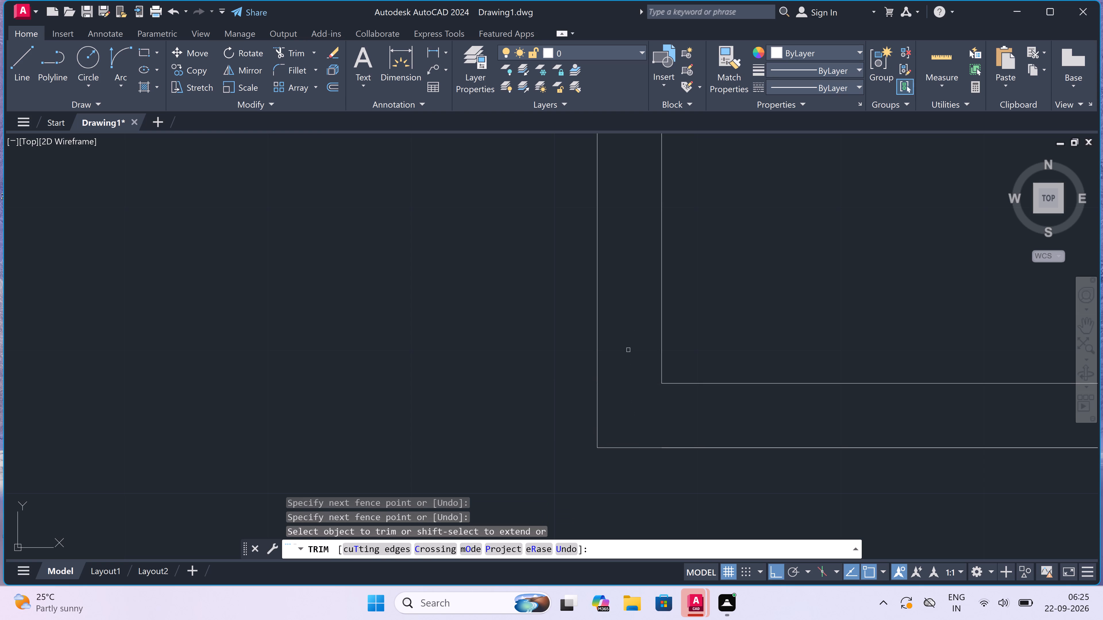
Trim the east outer wall's inner line between the two lines of the lower partition.
scroll(622, 376, down, 7)
scroll(666, 378, up, 4)
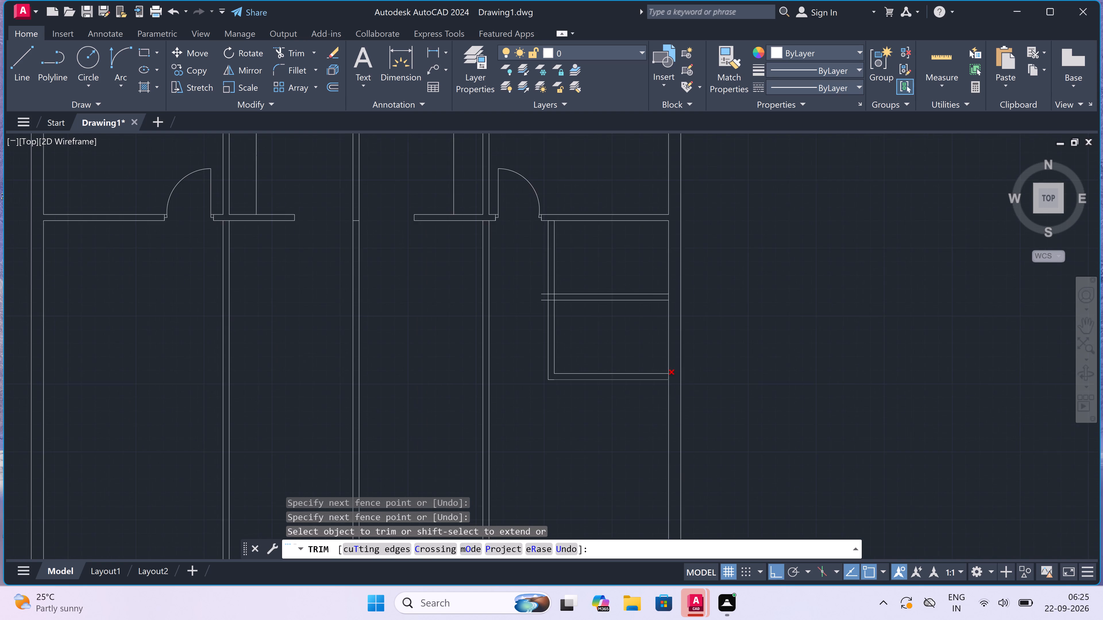
scroll(666, 377, up, 2)
click(667, 377)
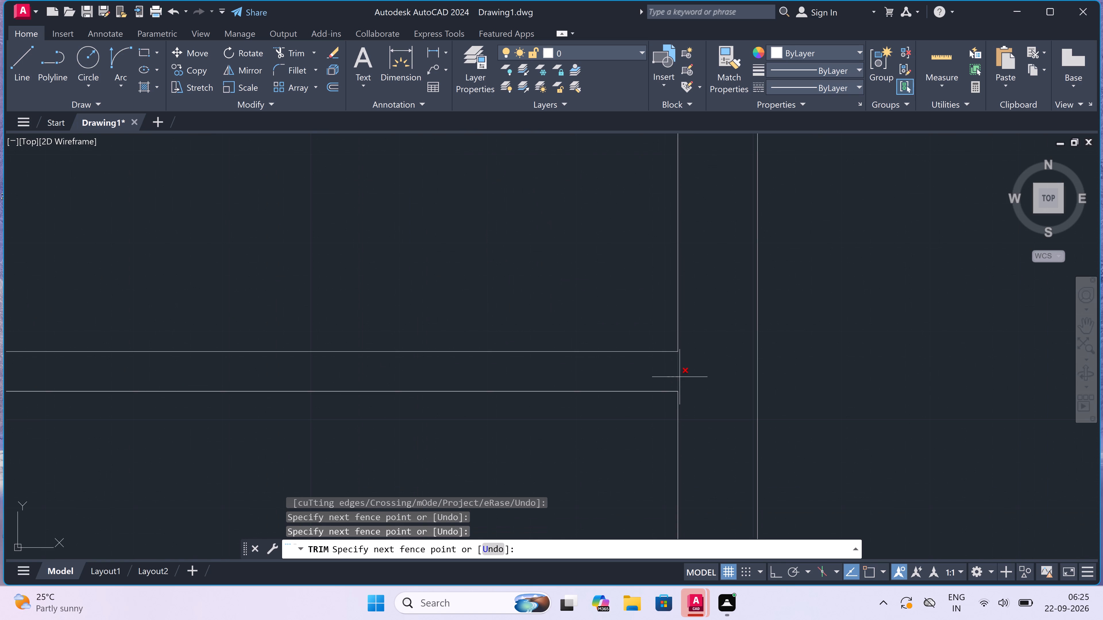
click(681, 377)
Trim the middle partition's crossing and overhanging lines at the west partition, and open the inner vertical line at their junction.
scroll(681, 377, down, 4)
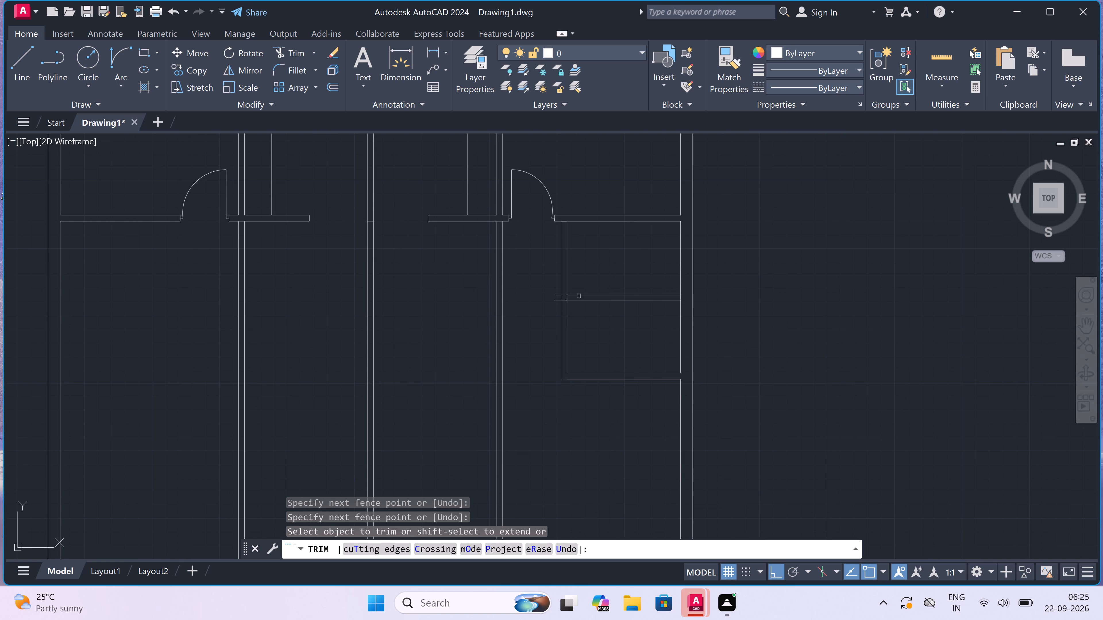
scroll(566, 300, up, 4)
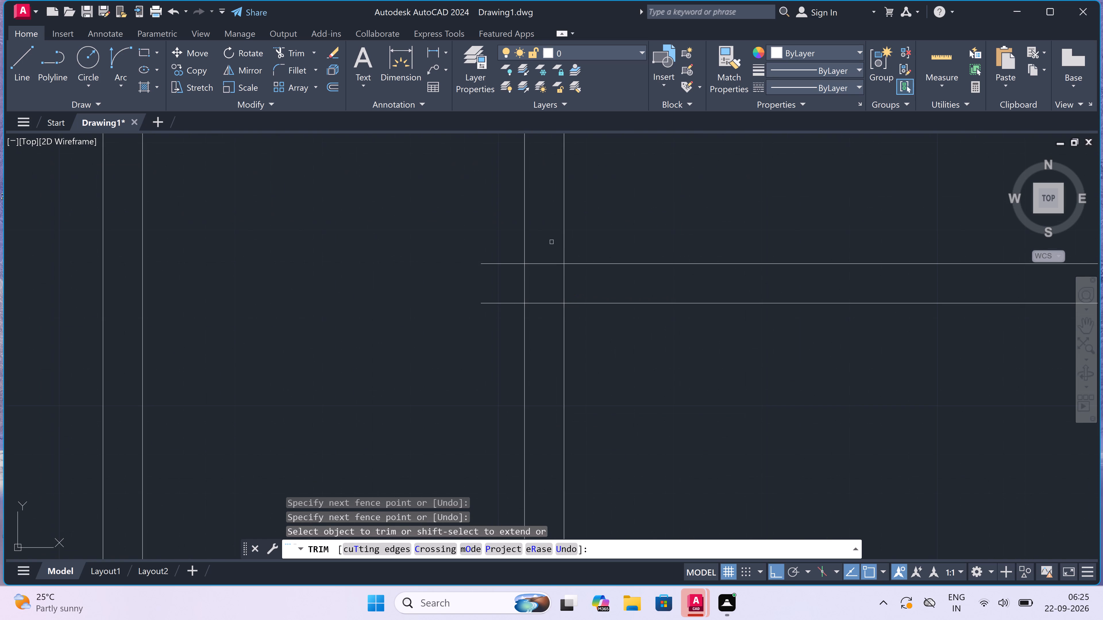
scroll(551, 241, up, 1)
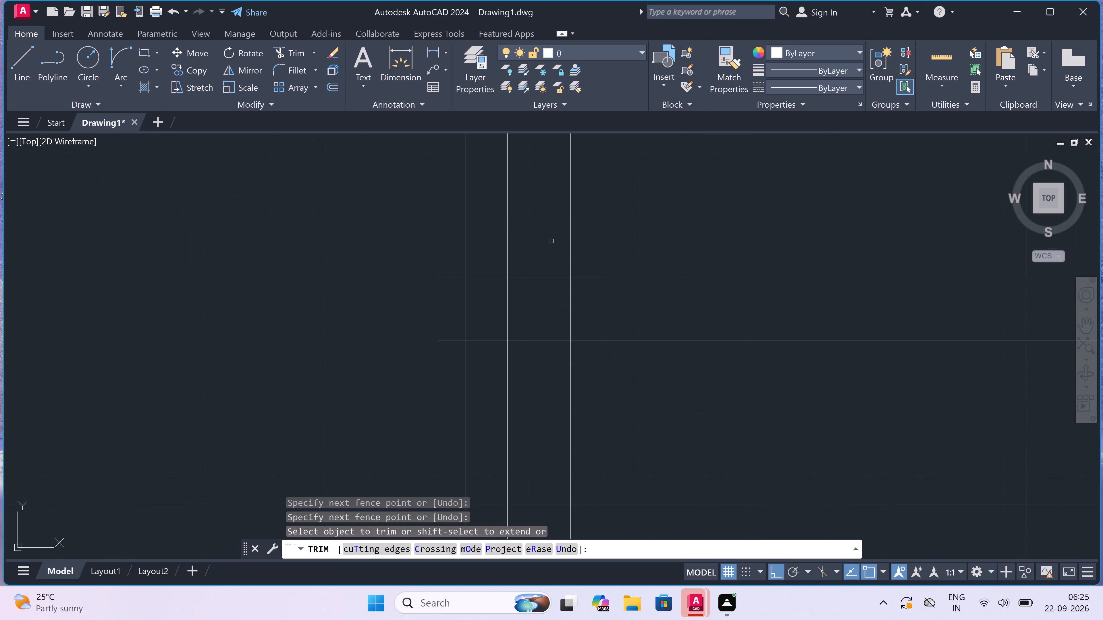
click(551, 241)
click(541, 430)
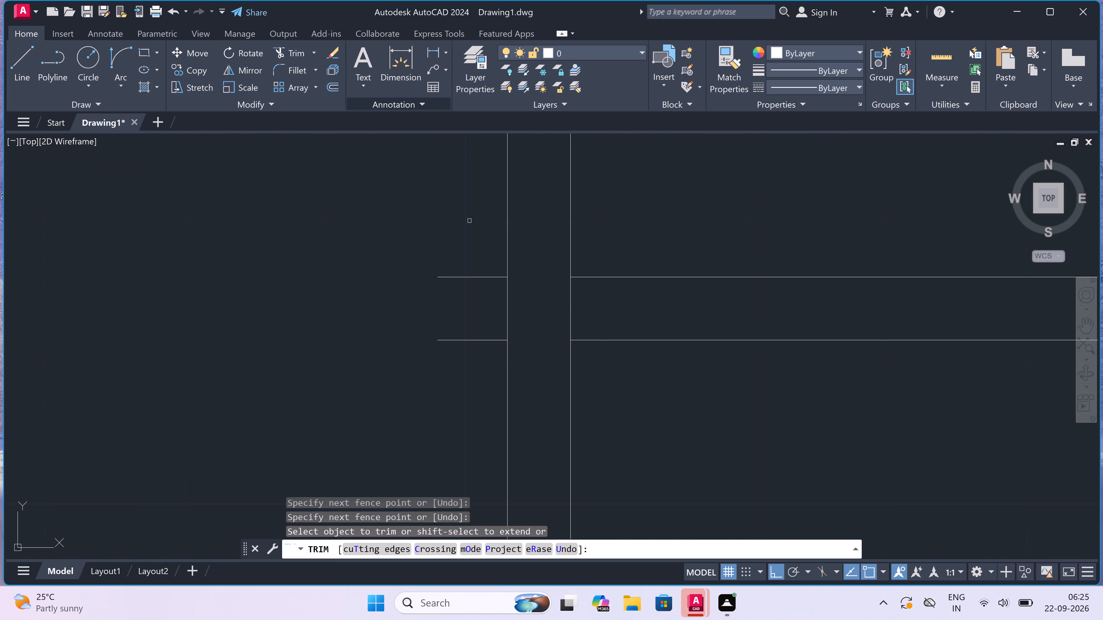
click(471, 249)
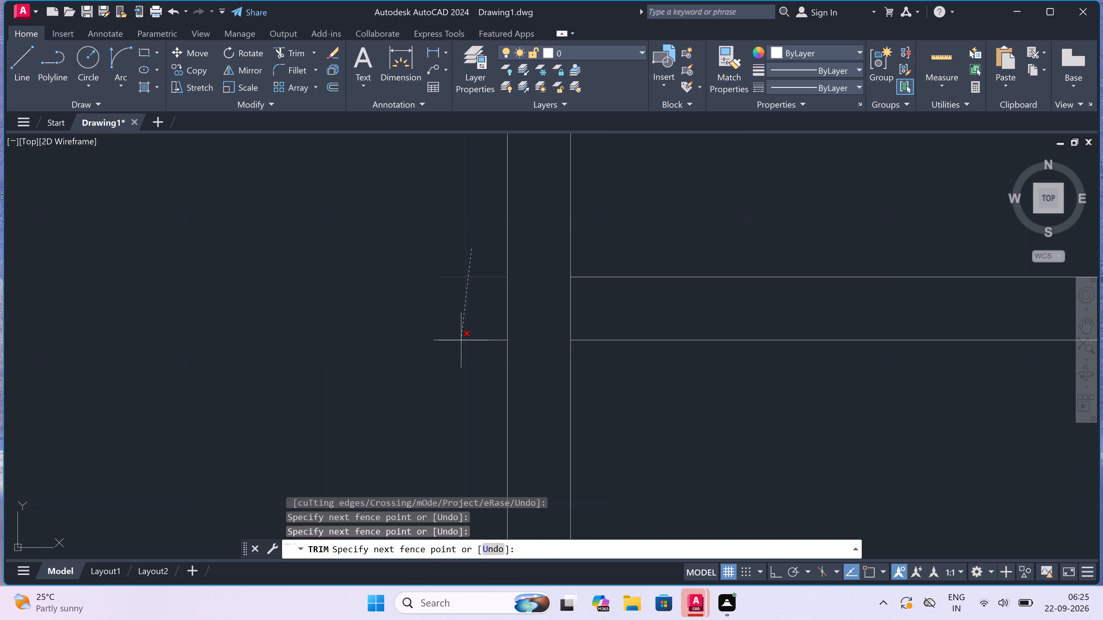
click(462, 360)
scroll(463, 358, down, 4)
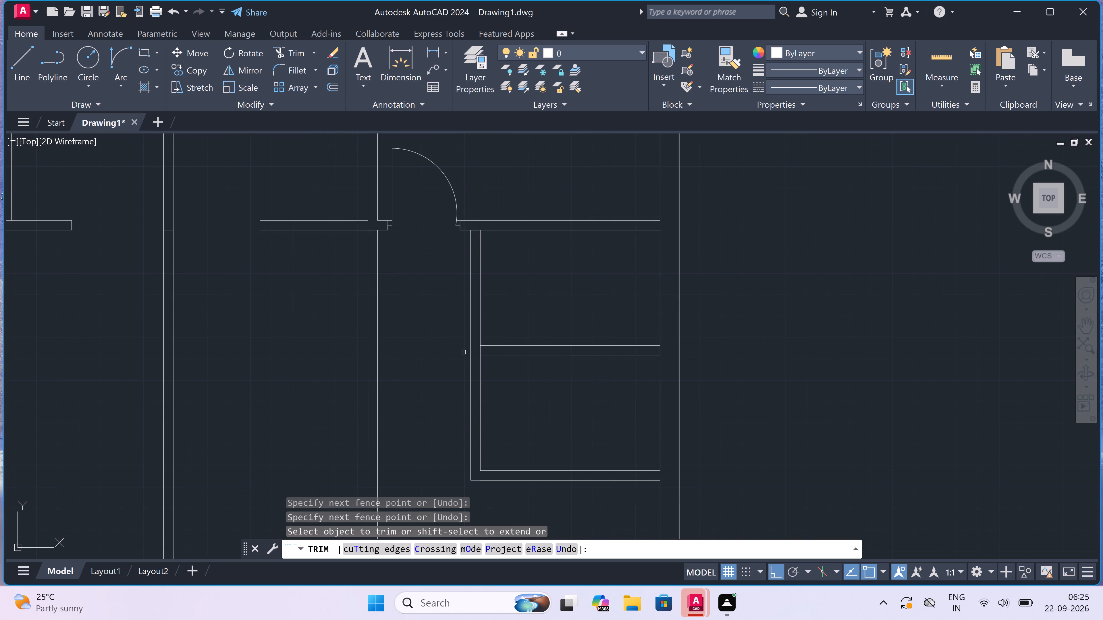
scroll(473, 342, up, 4)
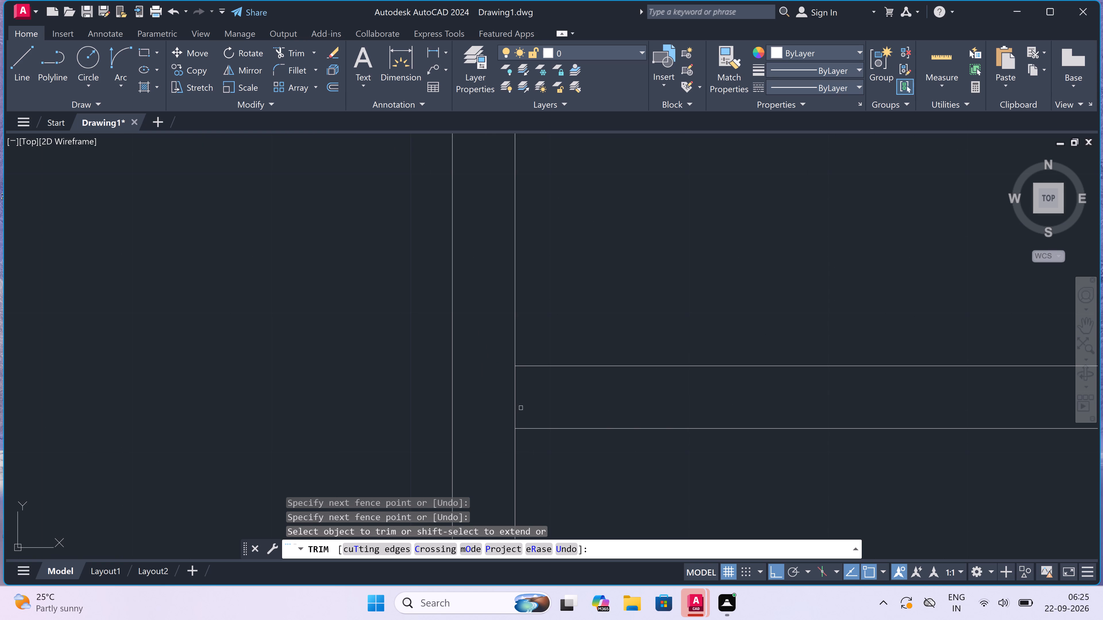
click(516, 401)
Trim the east outer wall's inner line between the two lines of the middle partition.
scroll(517, 400, down, 4)
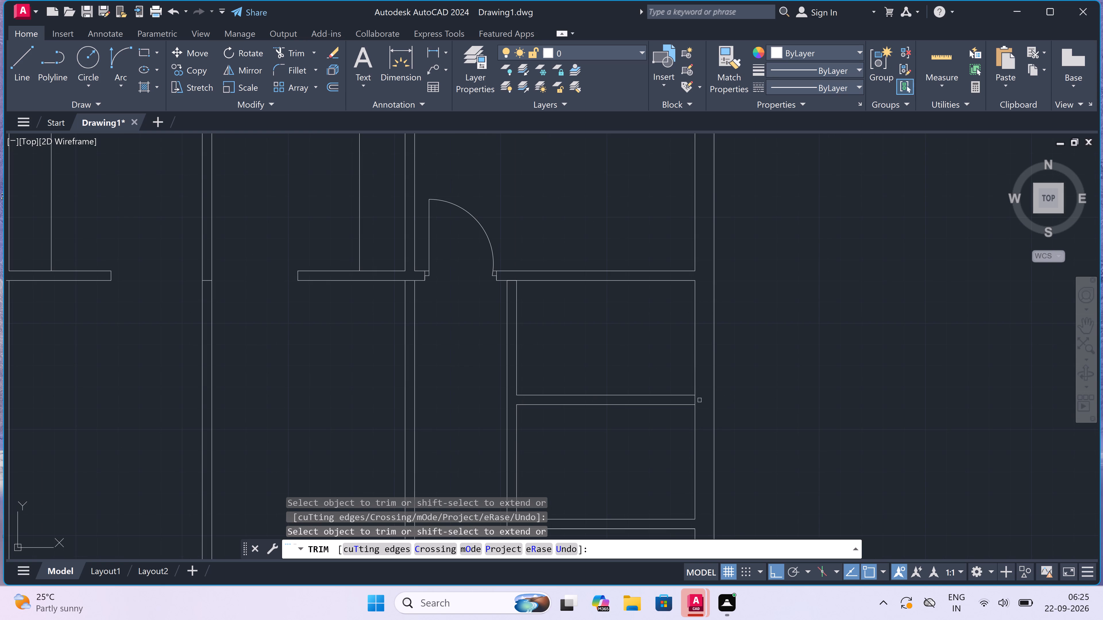
scroll(699, 400, up, 4)
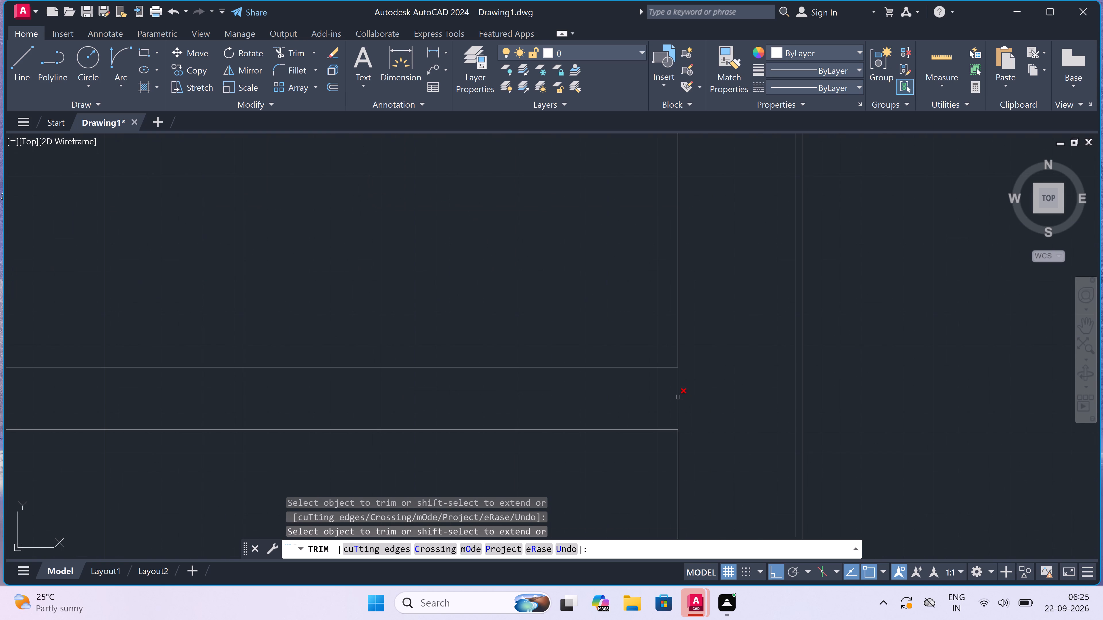
click(678, 397)
scroll(678, 397, down, 6)
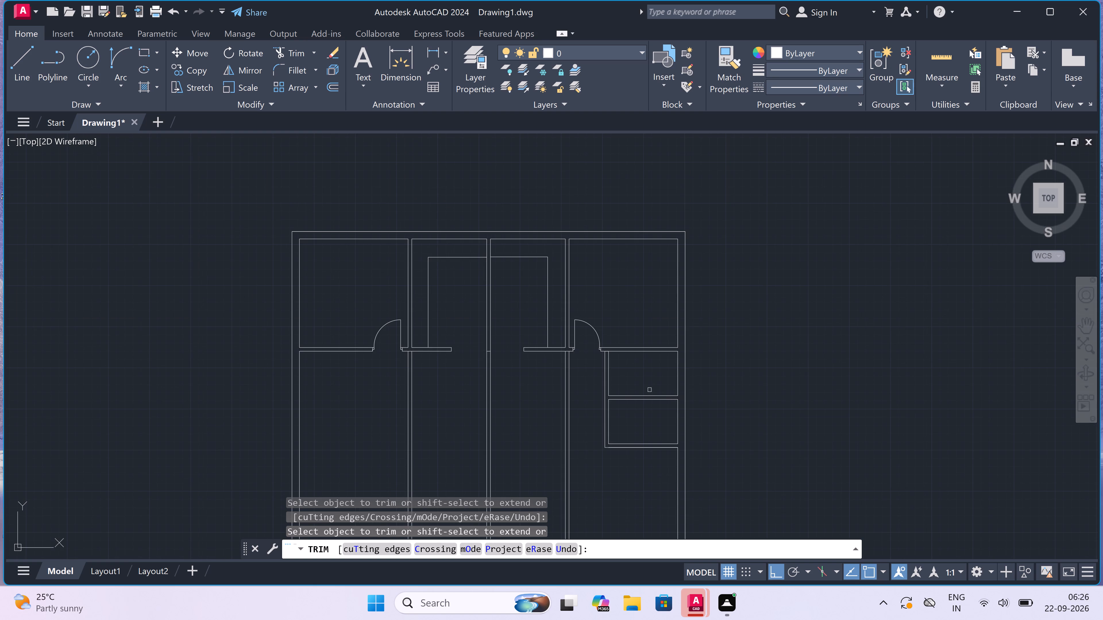
Trim the lower line of the fourth room's horizontal partition where the small rooms' west partition joins it.
scroll(592, 354, up, 1)
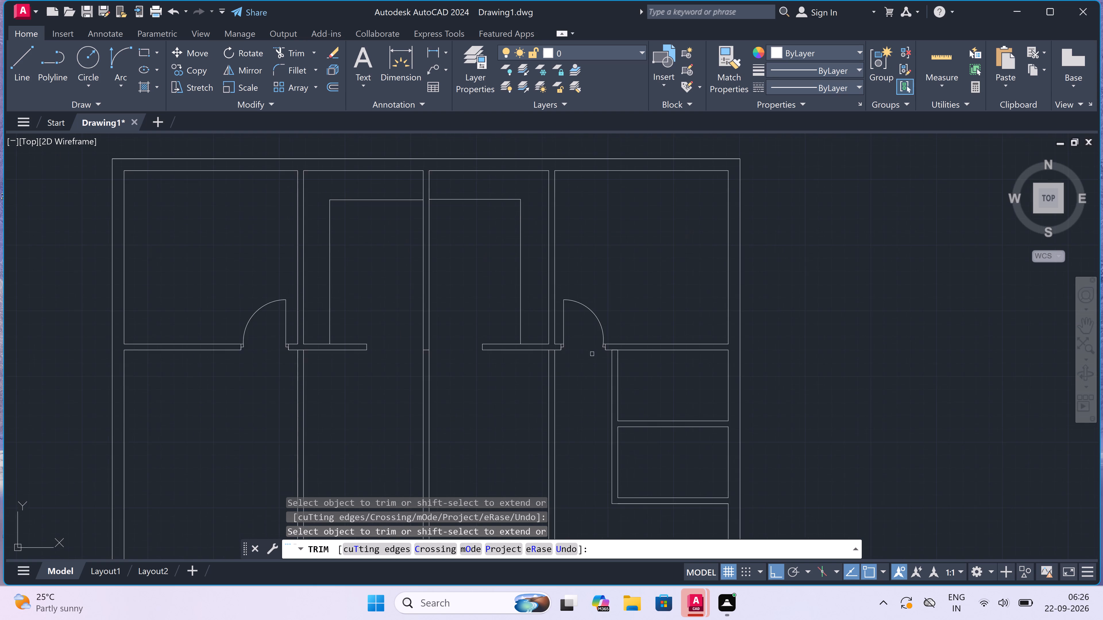
scroll(592, 354, up, 2)
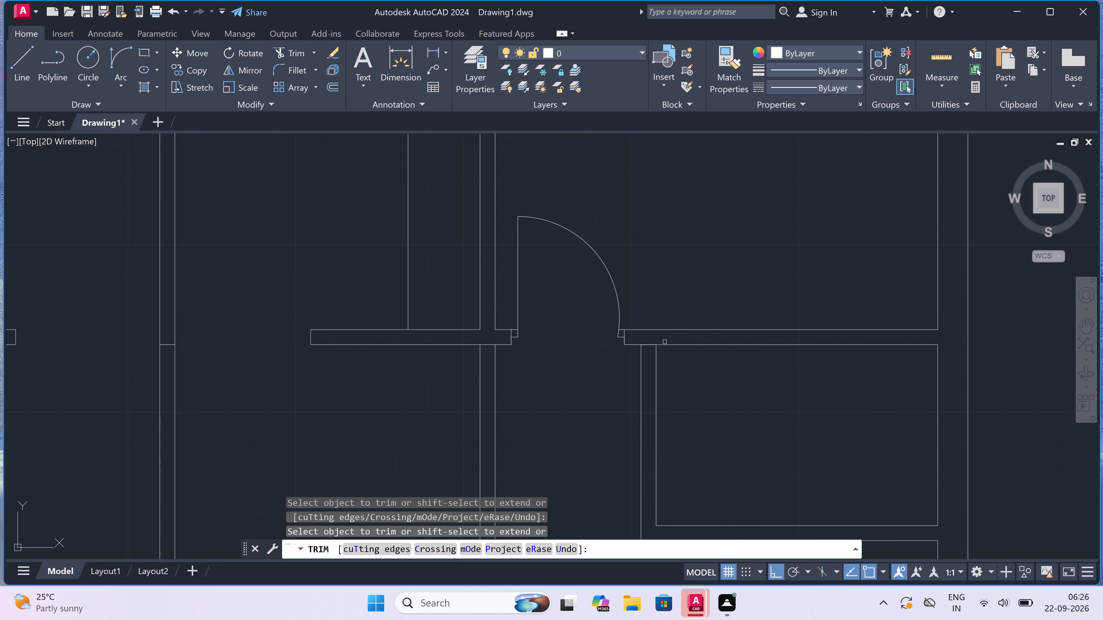
scroll(649, 347, up, 2)
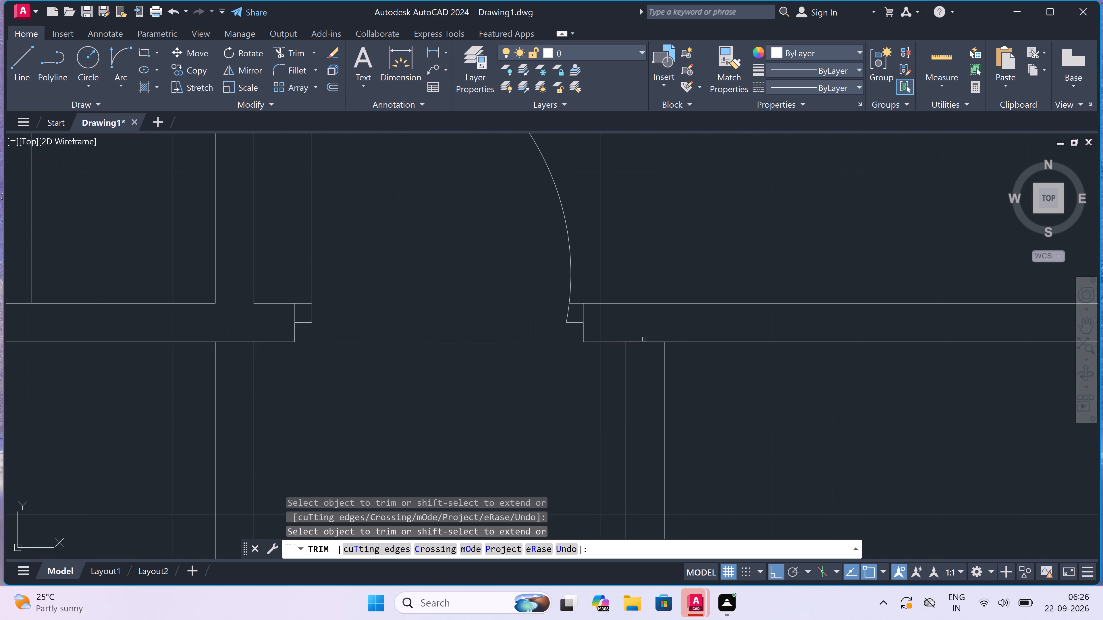
triple_click(643, 342)
click(643, 342)
key(Escape)
scroll(639, 337, down, 3)
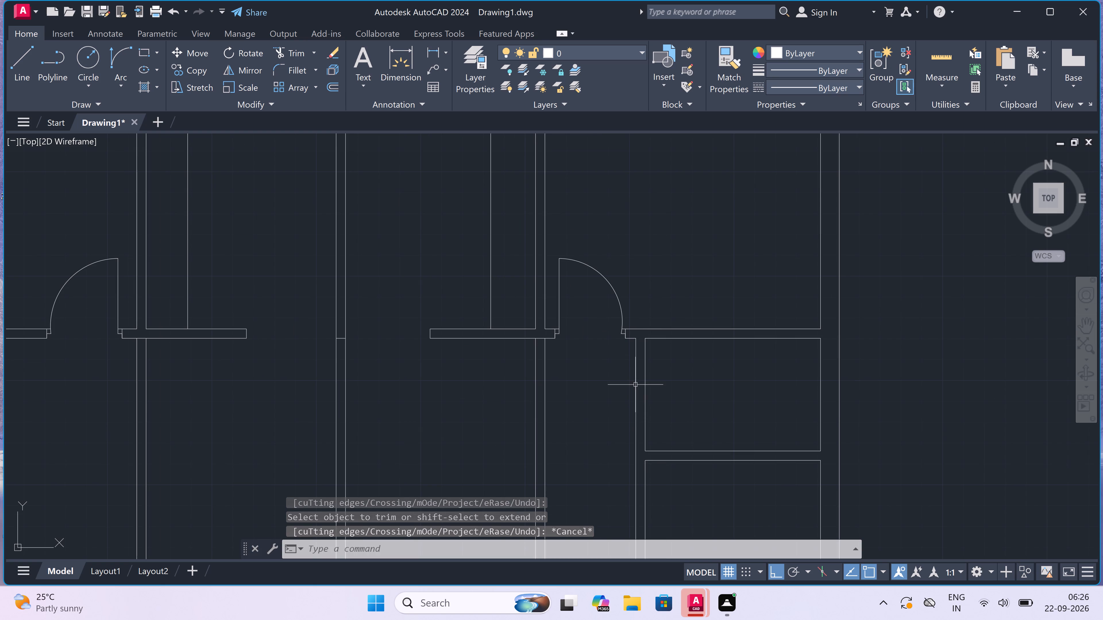
Draw the west jamb across the wall above the upper small room, with a 2" stop and a 2' door leaf extending down into the room.
scroll(646, 310, up, 1)
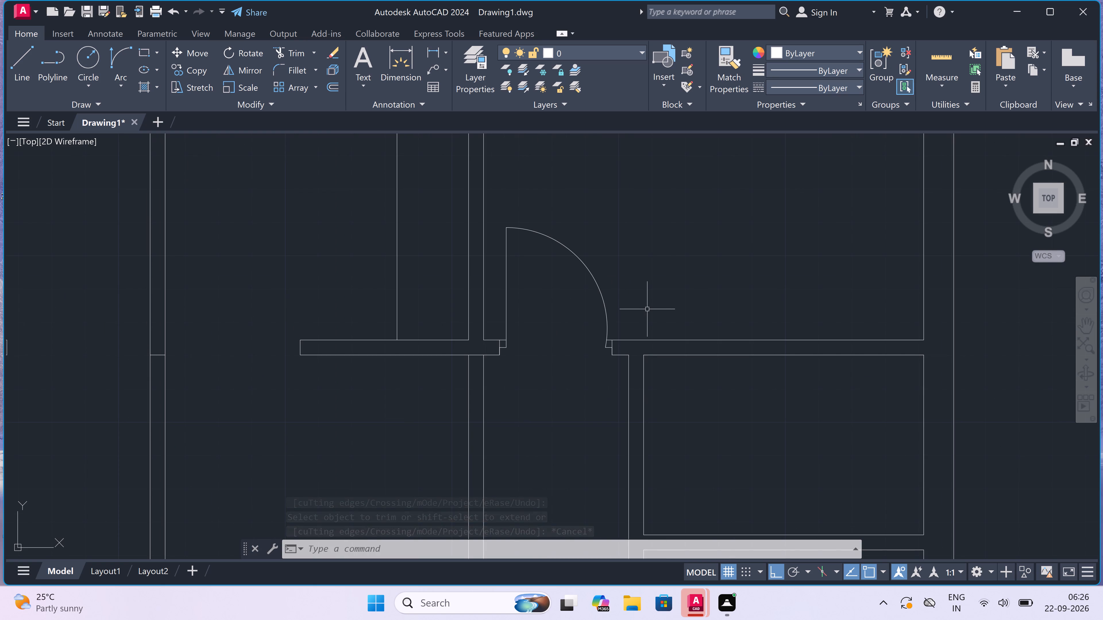
key(l)
key(space)
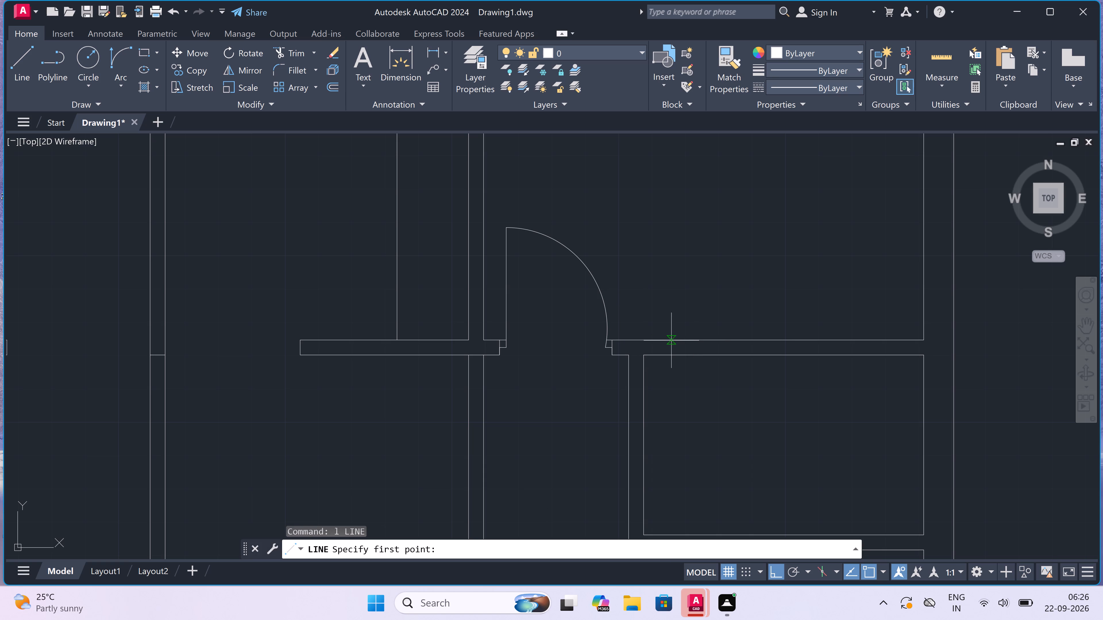
scroll(653, 333, up, 1)
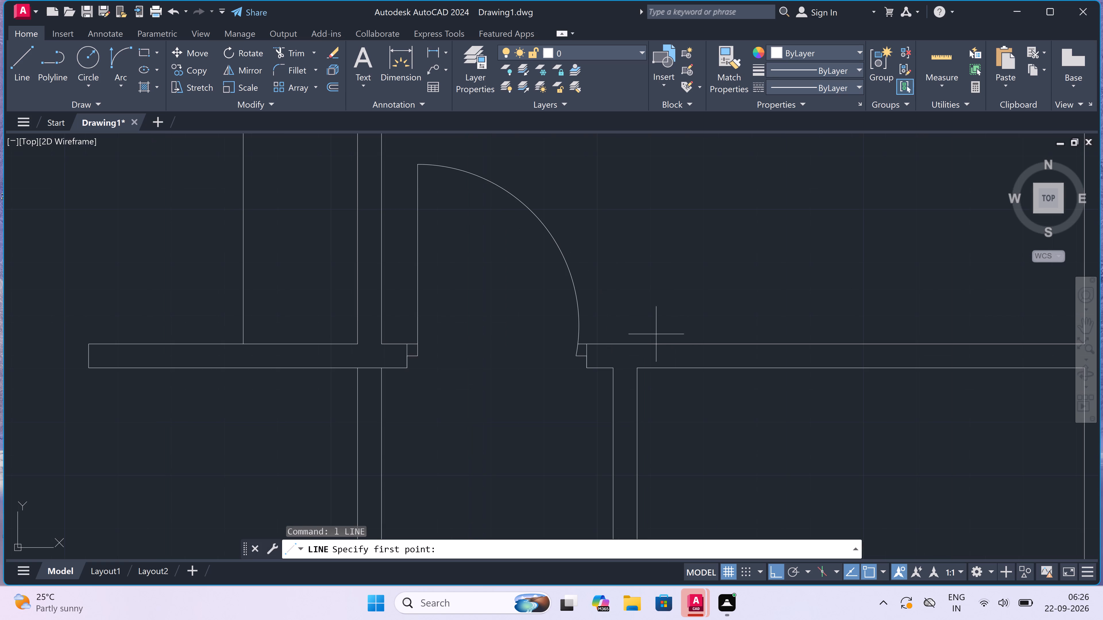
click(658, 343)
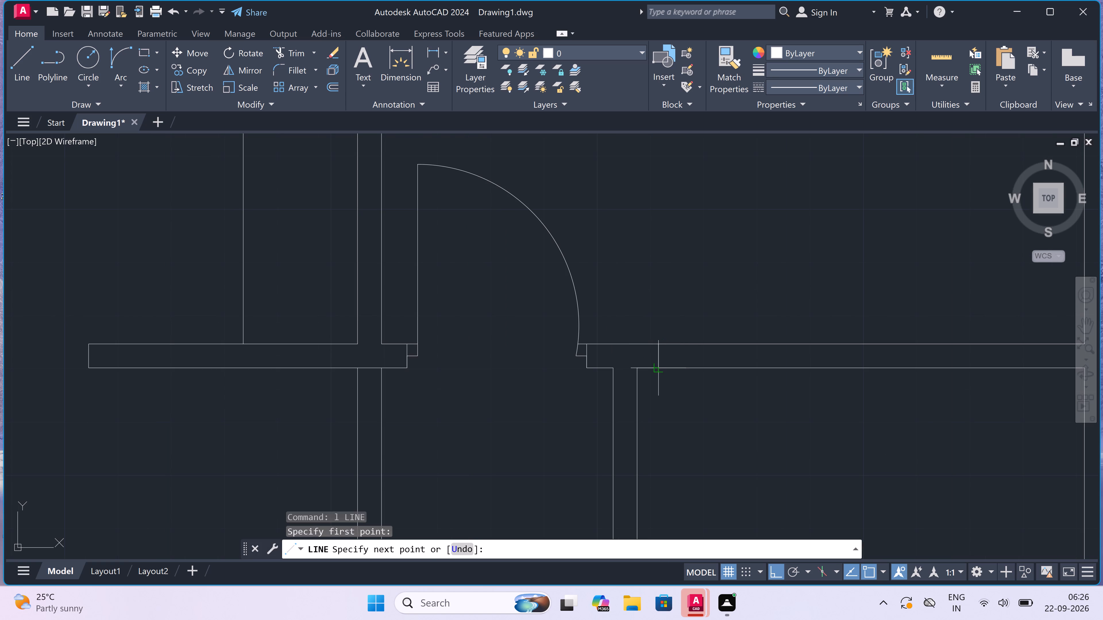
click(657, 369)
click(658, 353)
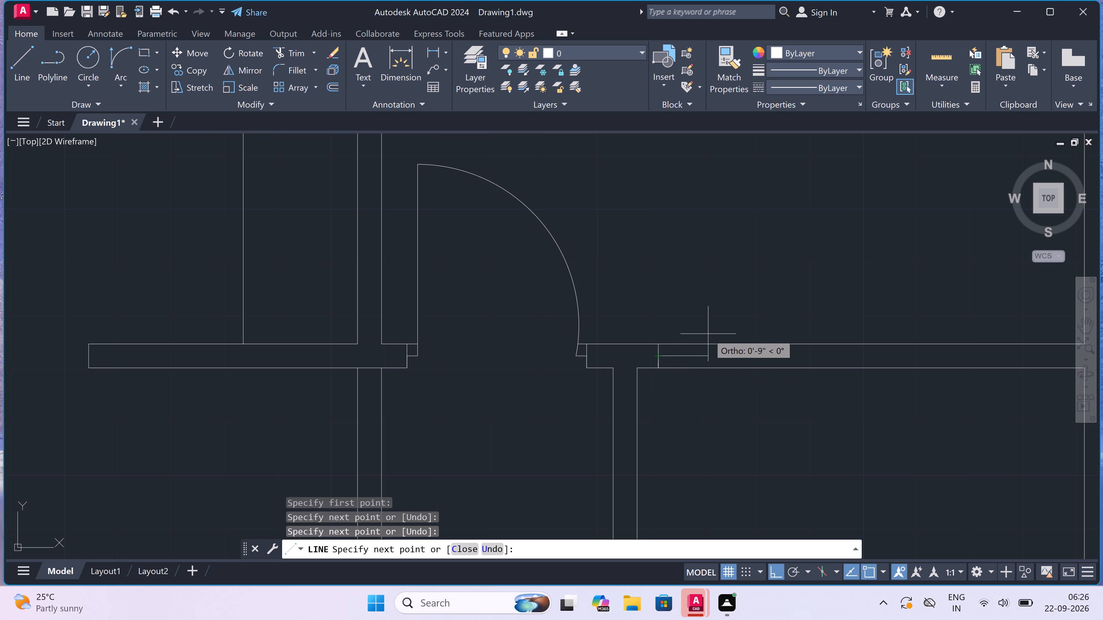
text(2")
key(space)
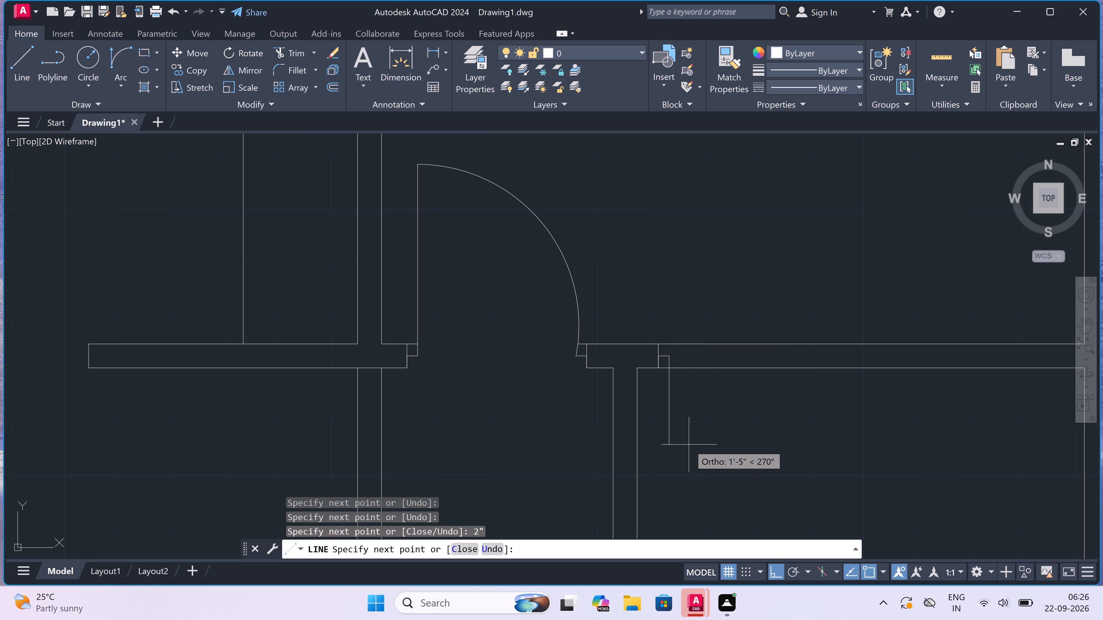
text(2')
key(space)
key(Escape)
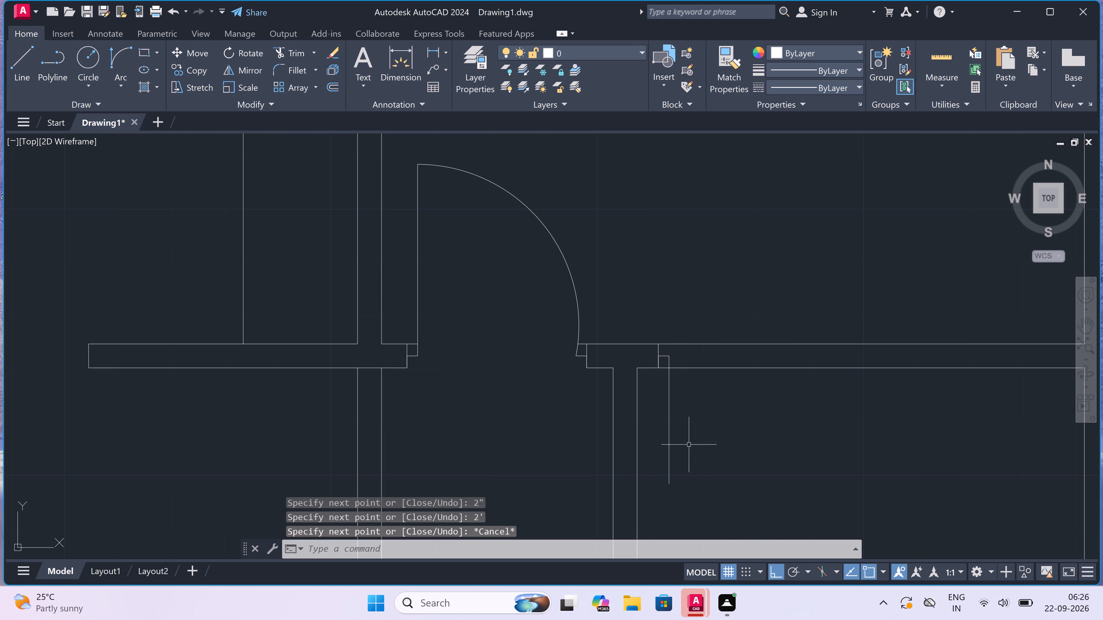
Draw the east jamb across the same wall, with a 2" stop pointing toward the door leaf.
key(space)
drag(789, 343, 790, 349)
click(784, 369)
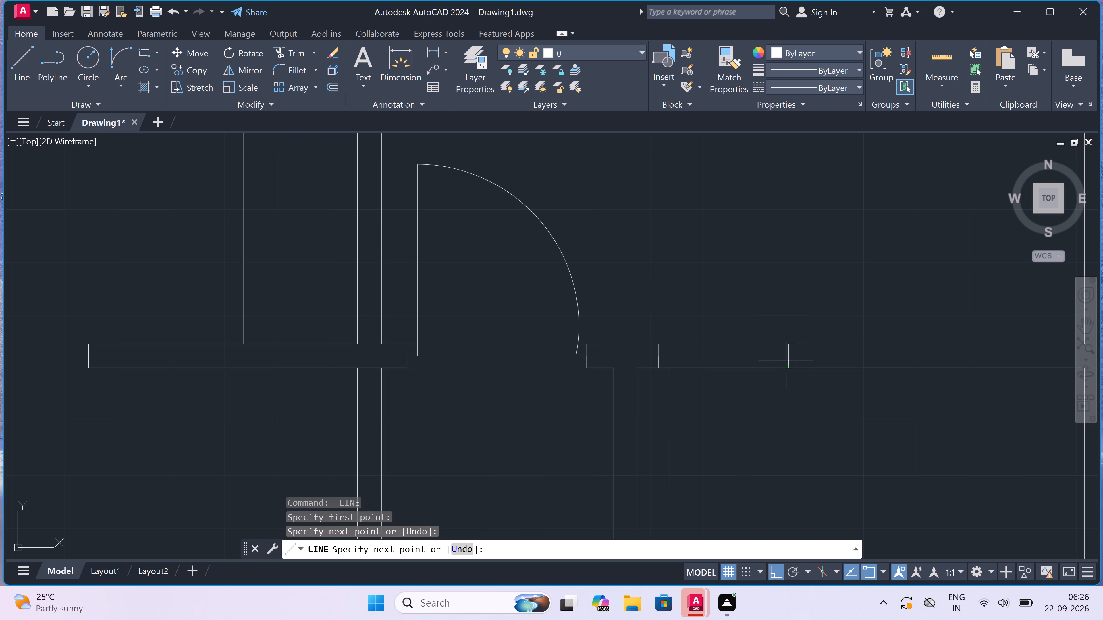
click(787, 358)
text(2")
key(space)
key(Escape)
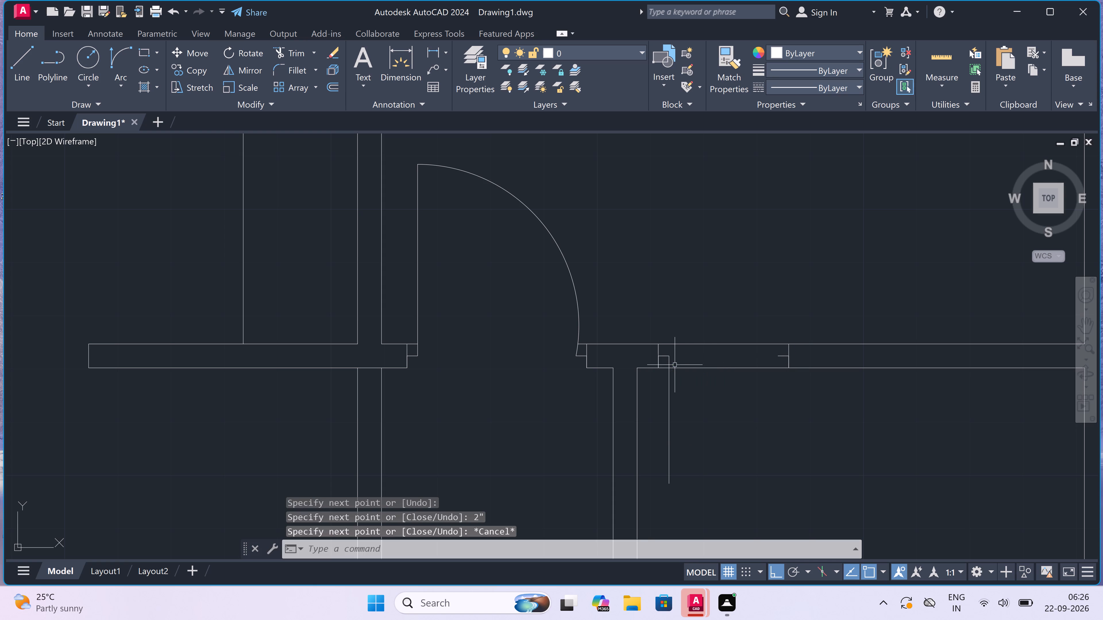
Draw the upper small room's door swing arc from the leaf's free end to the east jamb's stop.
click(116, 58)
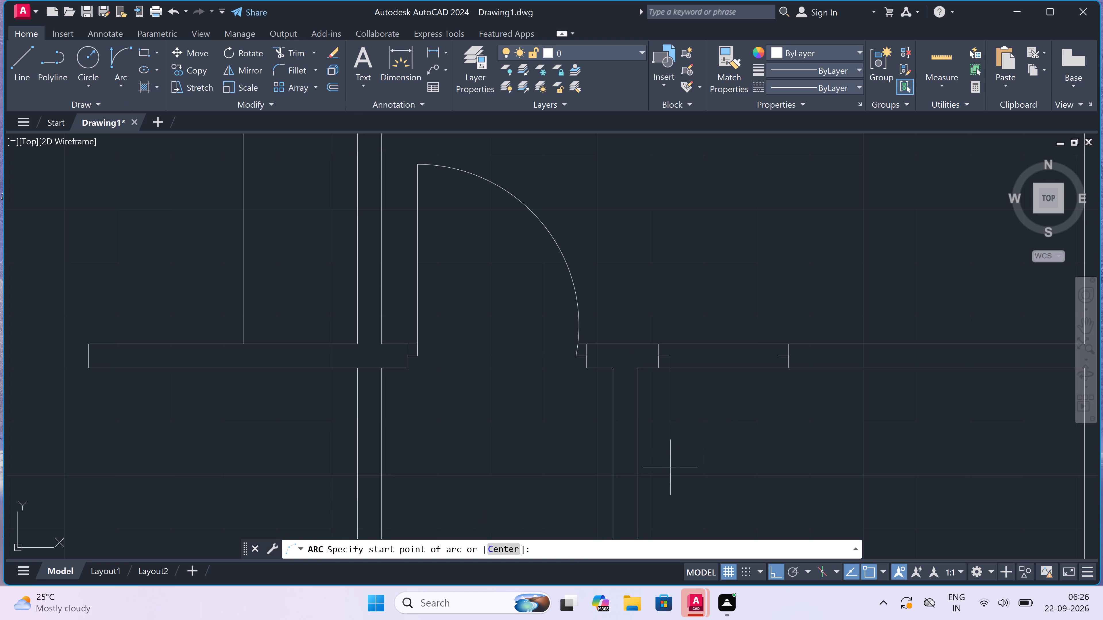
drag(670, 486, 693, 461)
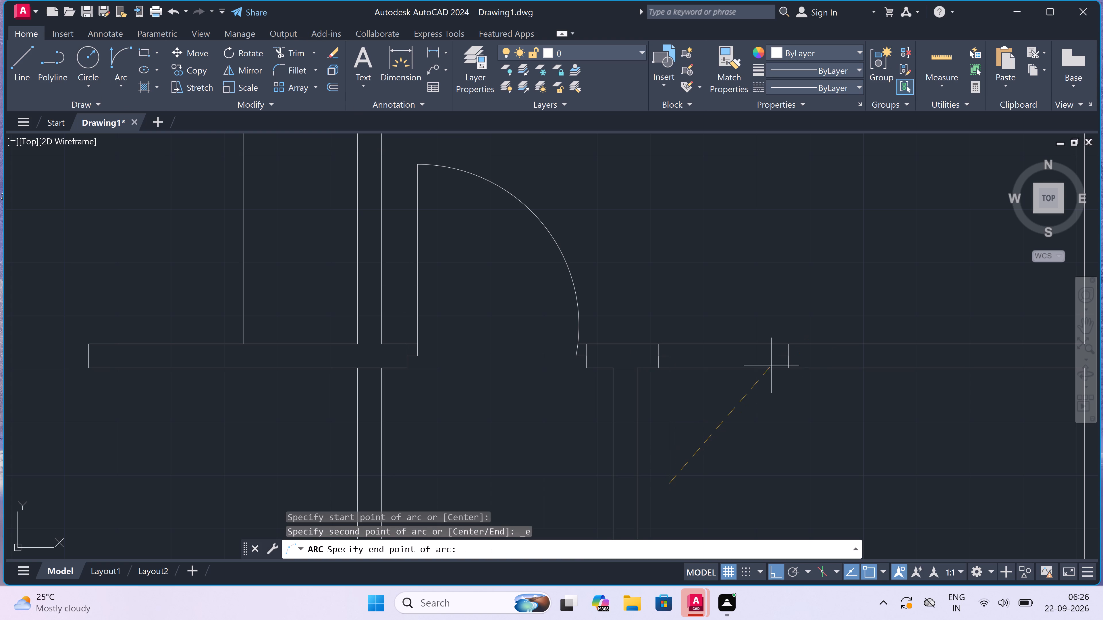
click(778, 355)
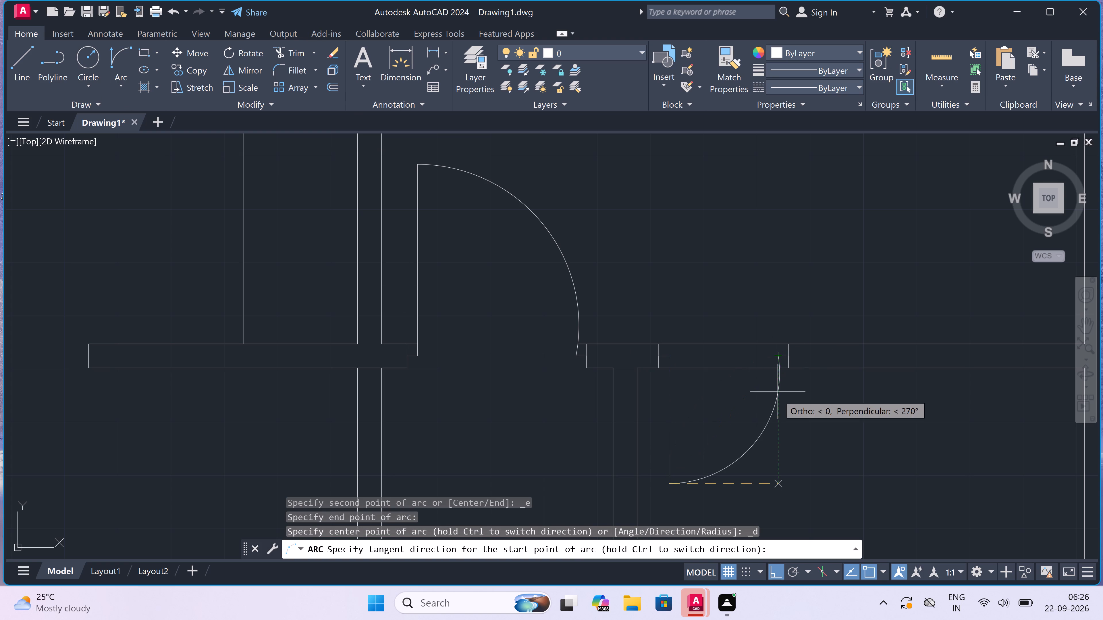
click(780, 441)
Trim both wall lines between the jambs to open the upper small room's doorway.
key(t)
key(r)
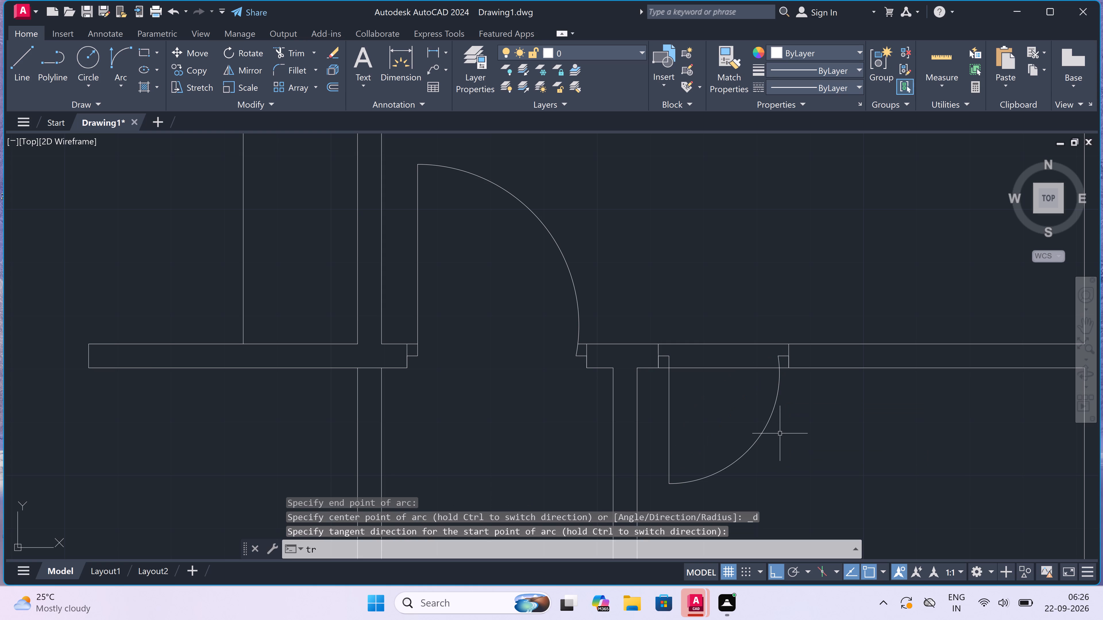
key(space)
drag(681, 415, 683, 406)
click(725, 300)
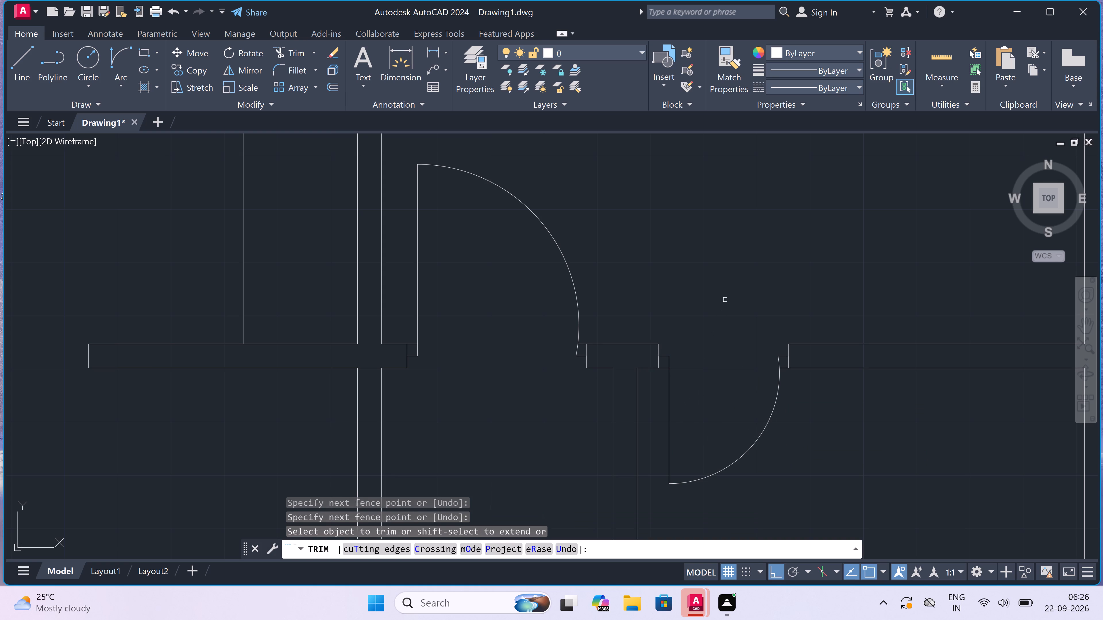
scroll(725, 300, down, 4)
scroll(719, 364, up, 1)
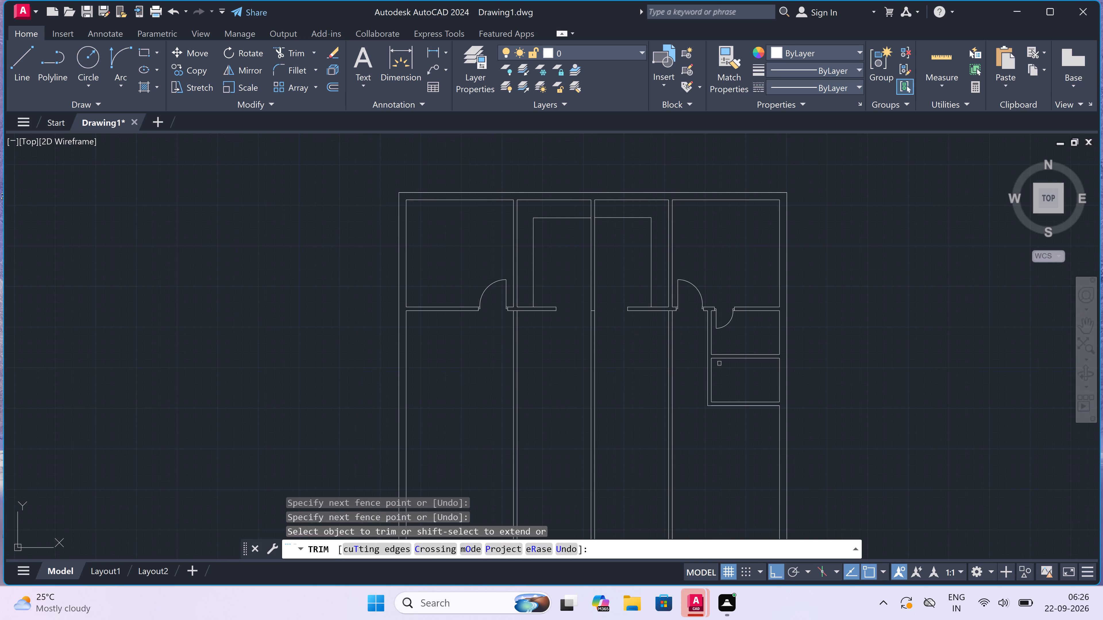
scroll(719, 364, up, 3)
scroll(720, 363, down, 1)
key(Escape)
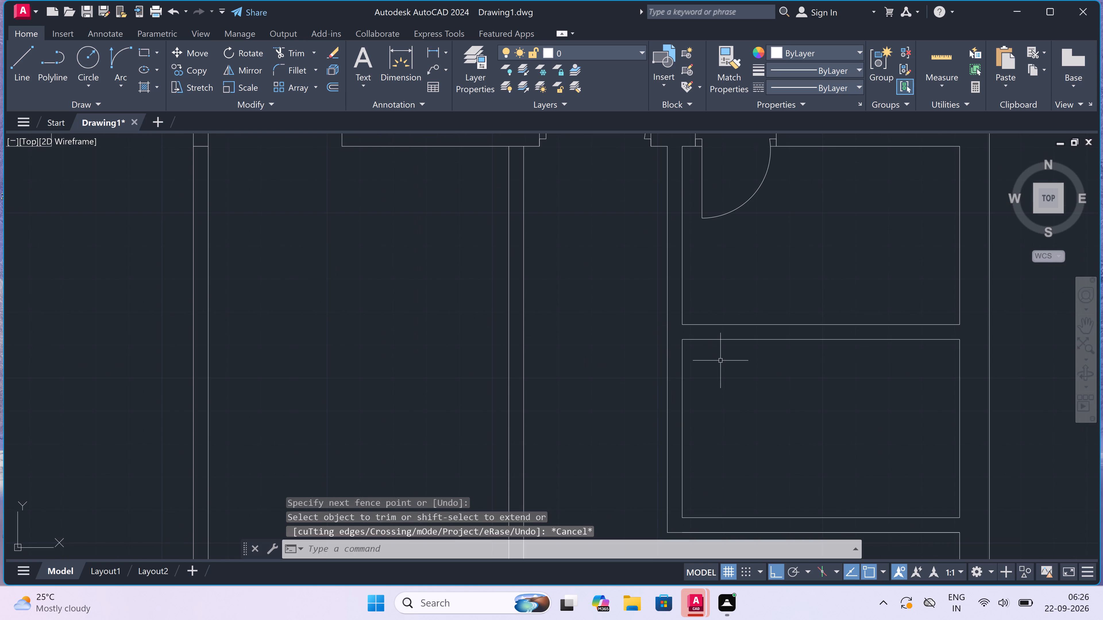
Draw the lower jamb across the lower small room's west partition near its bottom corner, with a 2" stop and a 2' leaf into the room.
scroll(719, 352, down, 3)
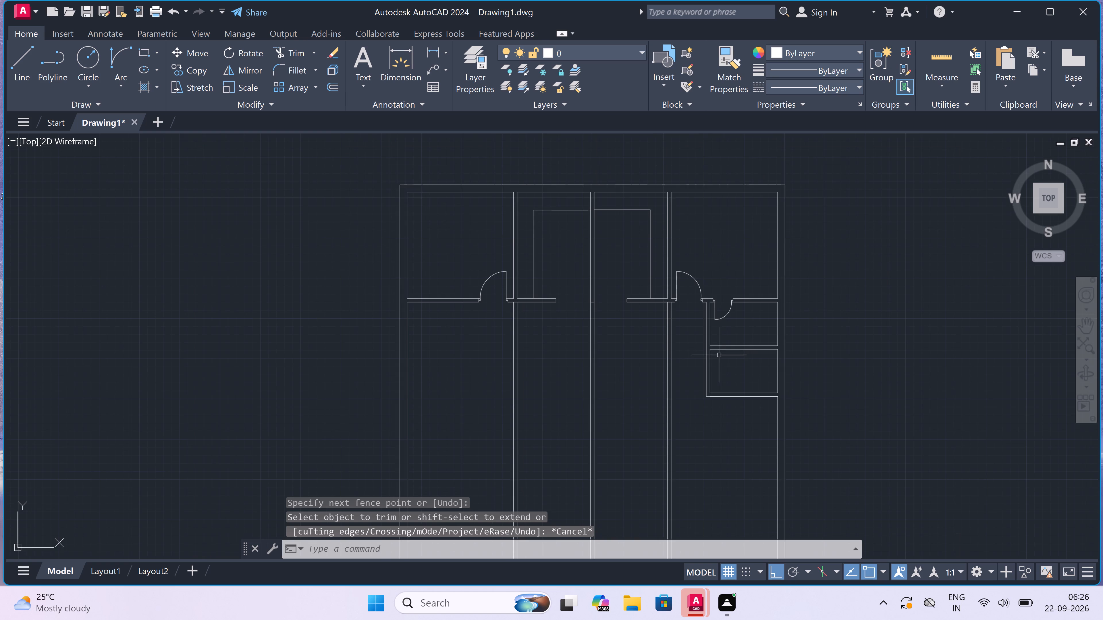
scroll(718, 369, up, 3)
key(l)
key(space)
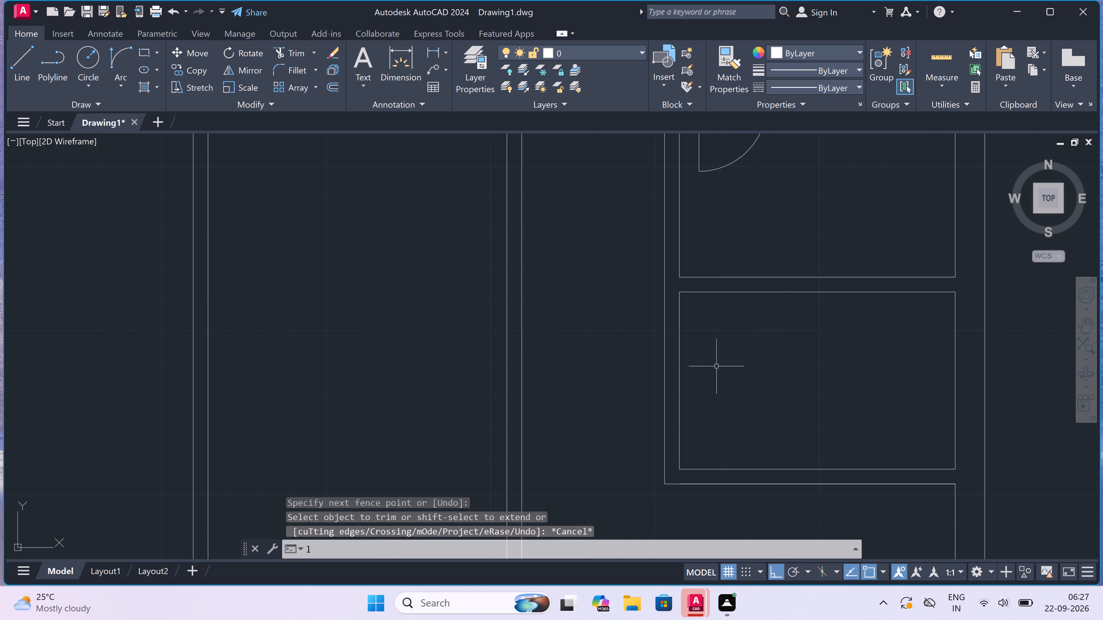
scroll(661, 382, up, 2)
scroll(660, 423, down, 2)
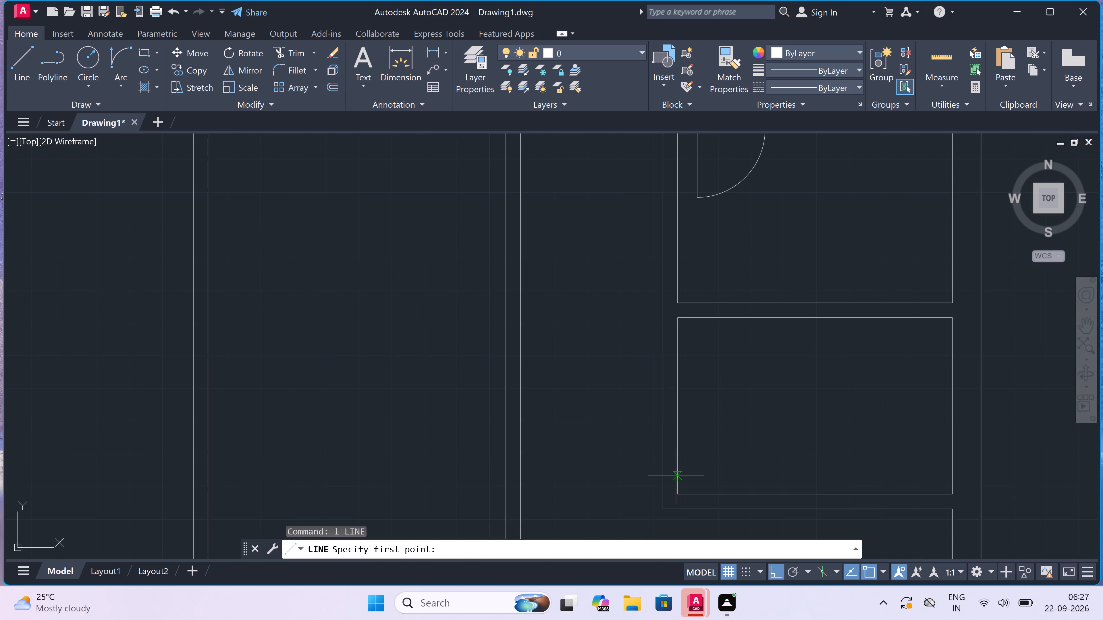
click(676, 476)
click(666, 474)
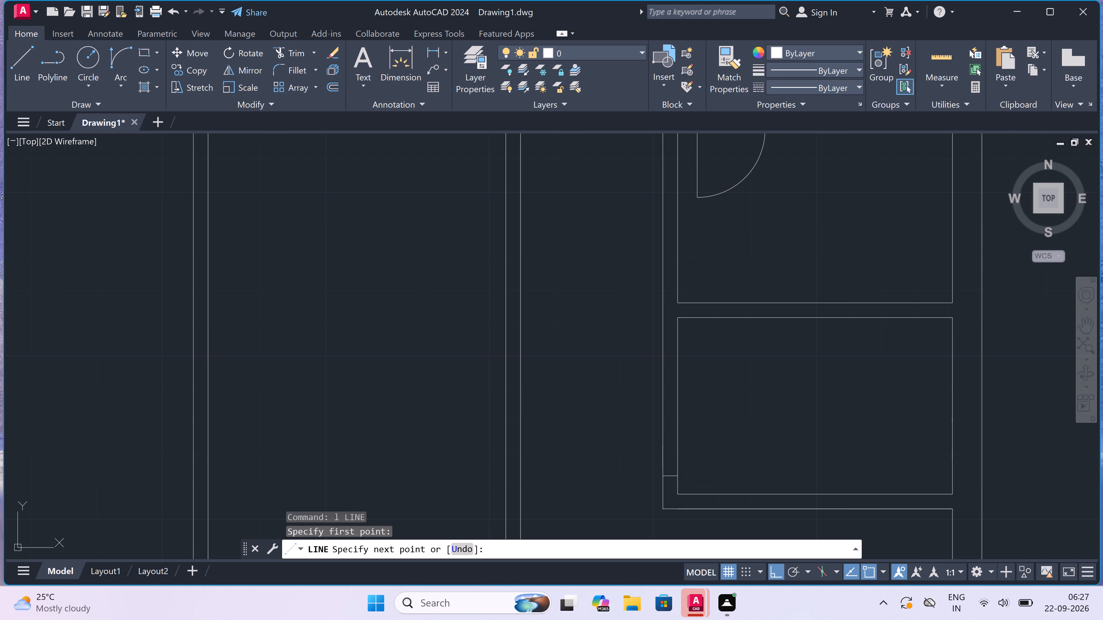
scroll(666, 474, up, 1)
click(669, 476)
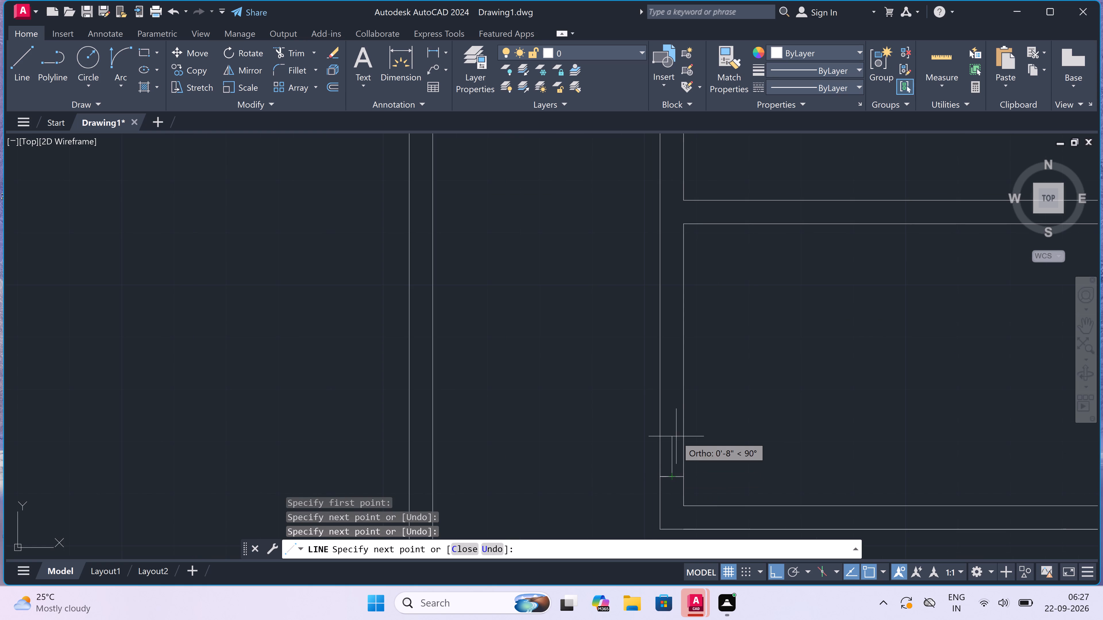
text(2")
key(space)
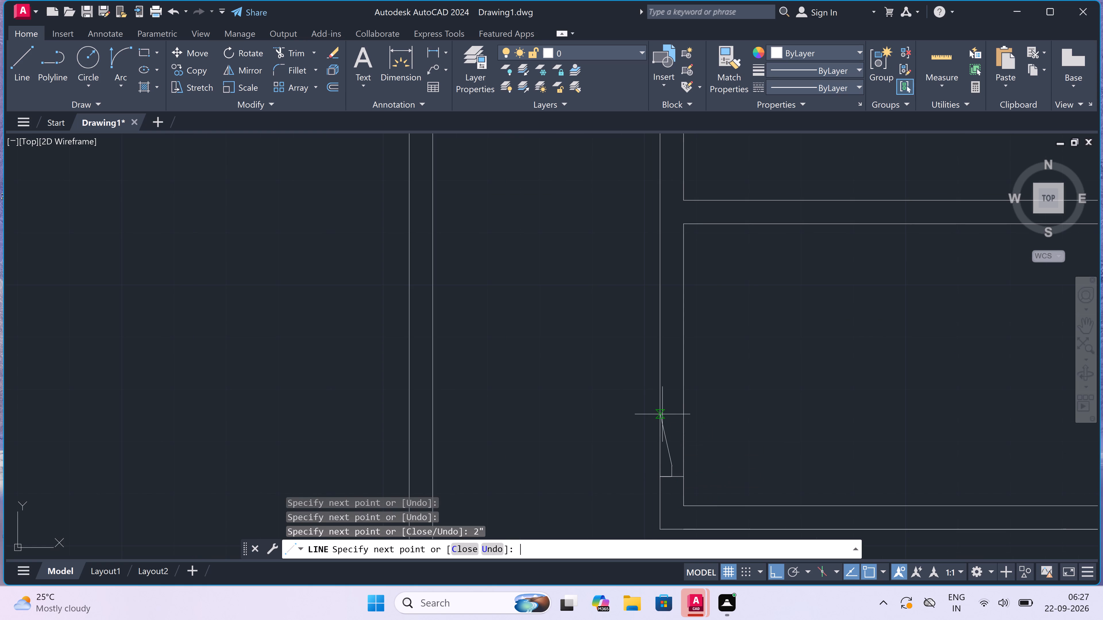
key(2)
text(')
key(space)
key(Escape)
Draw the upper jamb across the lower small room's west partition, with a 2" stop pointing down toward the door leaf.
key(space)
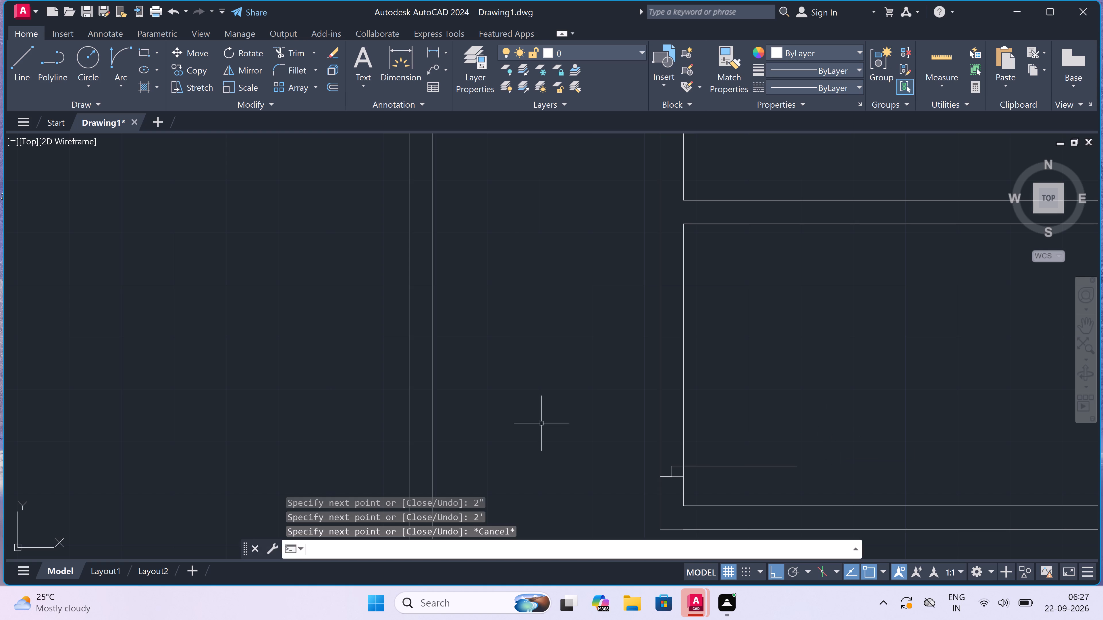
click(657, 363)
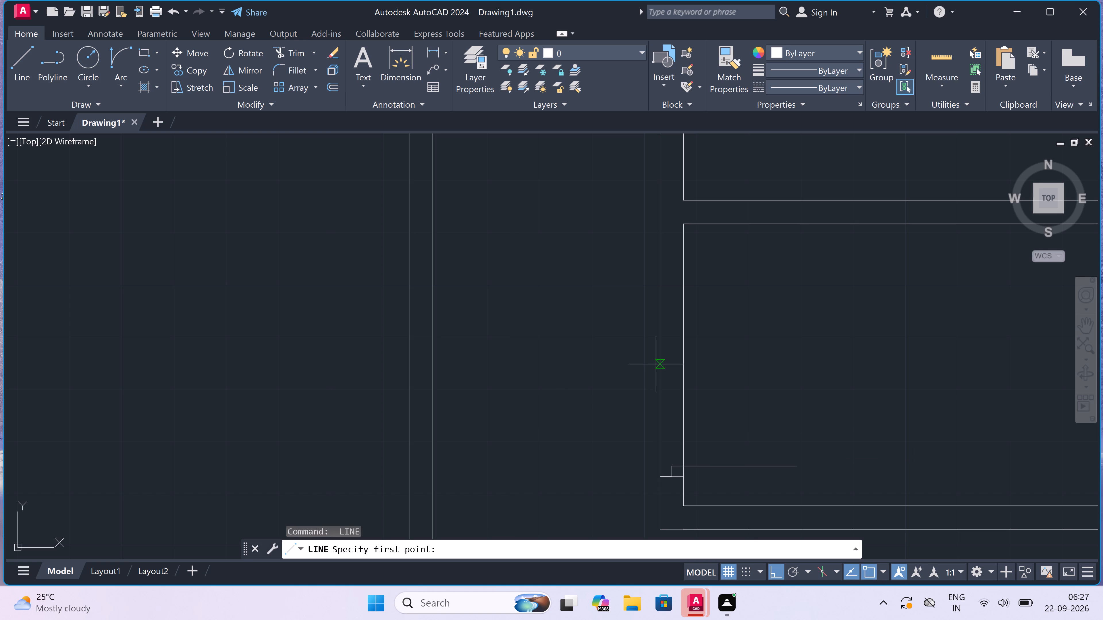
click(687, 359)
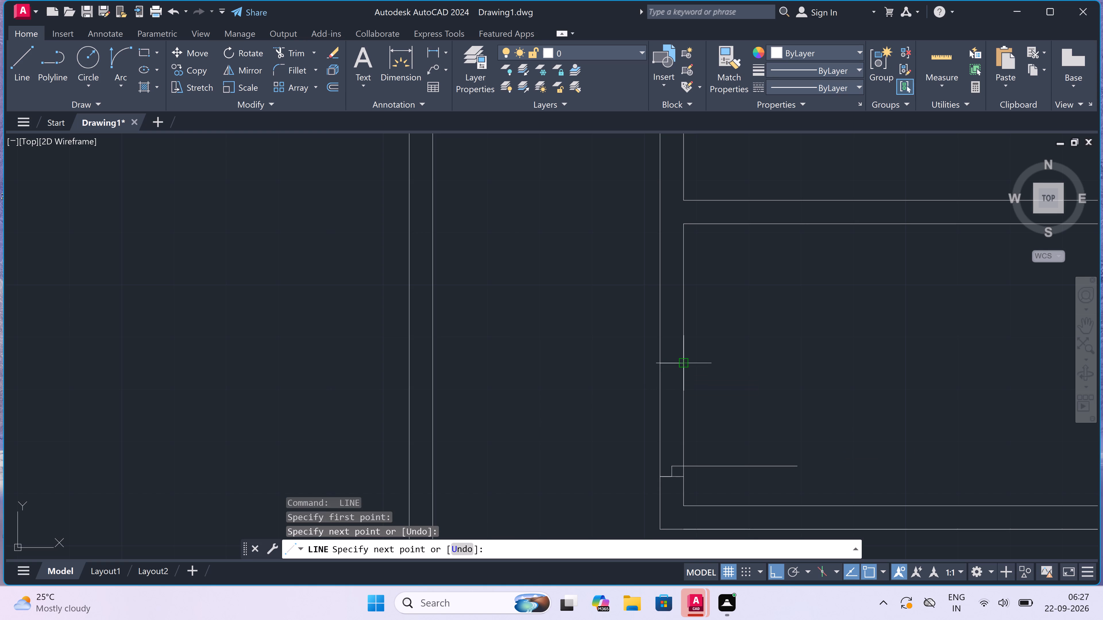
drag(675, 363, 676, 372)
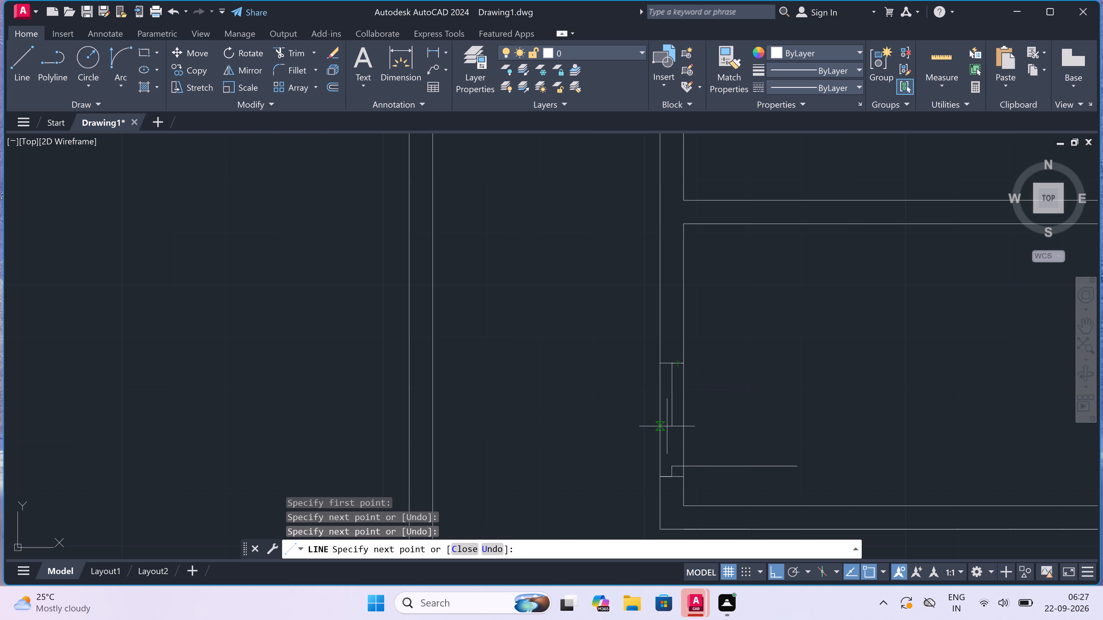
text(2")
key(space)
key(Escape)
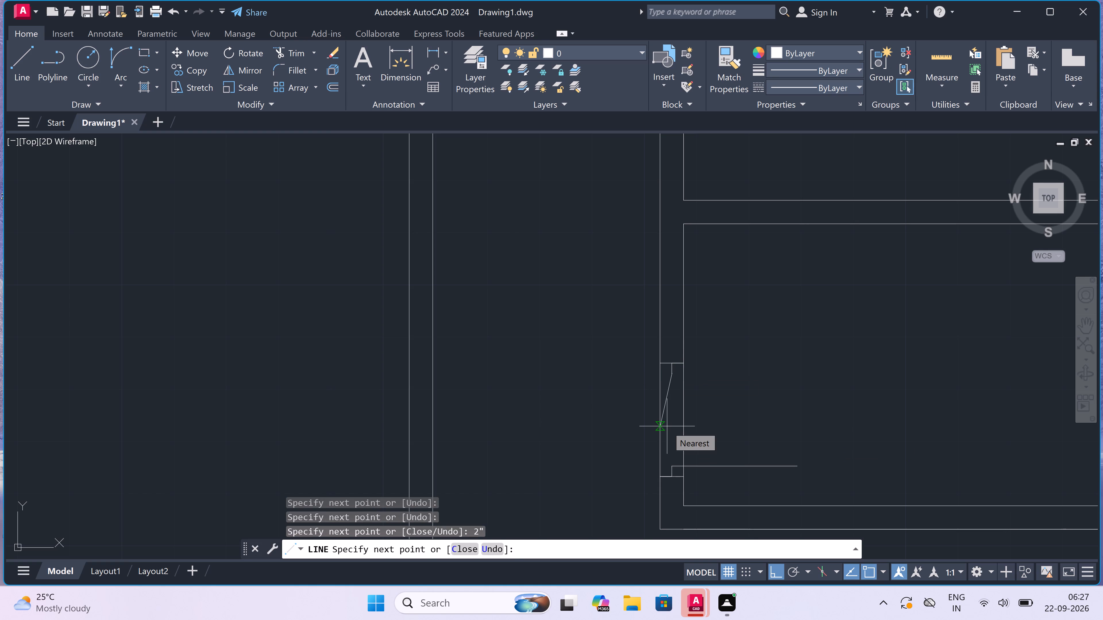
Draw the lower small room's door swing arc from the leaf's free end to the upper jamb's stop.
click(122, 52)
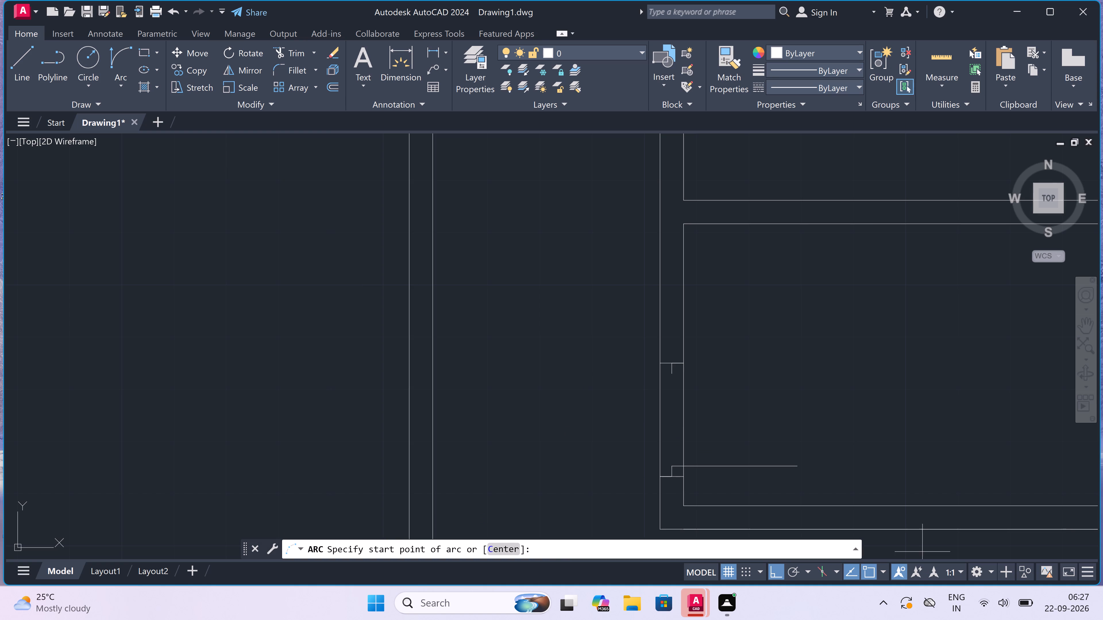
click(794, 466)
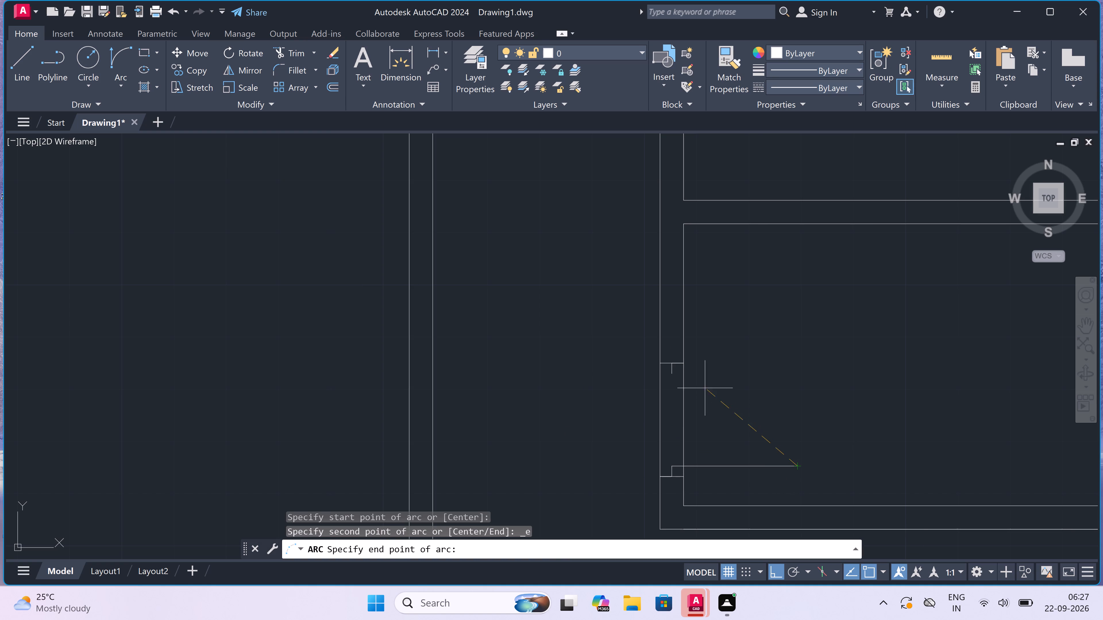
click(675, 377)
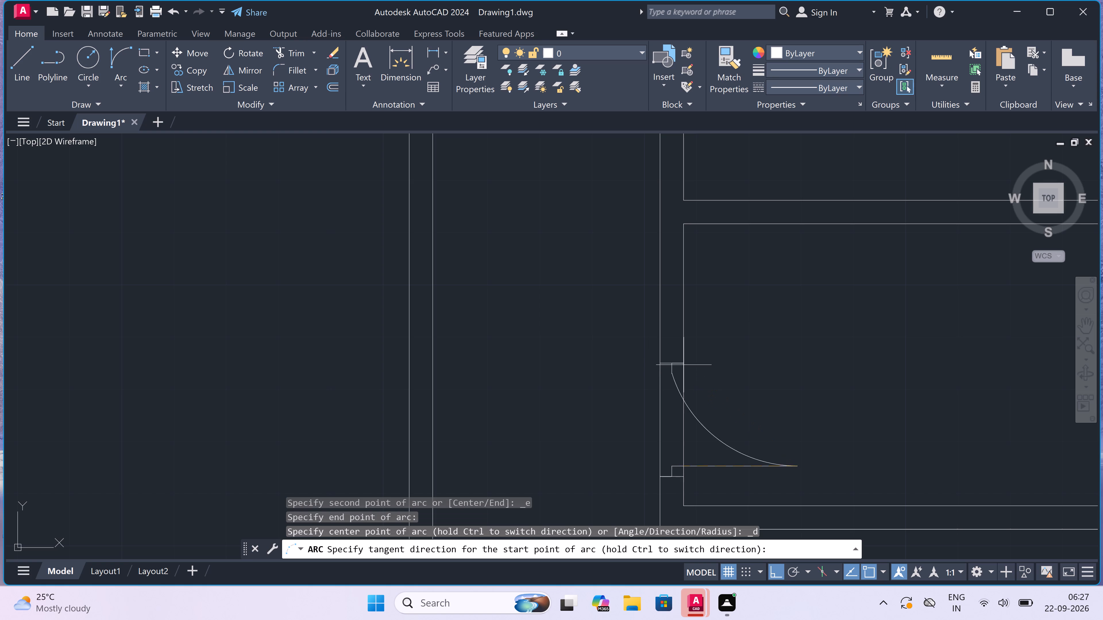
click(803, 285)
Trim both west partition lines between the jambs to open the lower small room's doorway.
text(tr)
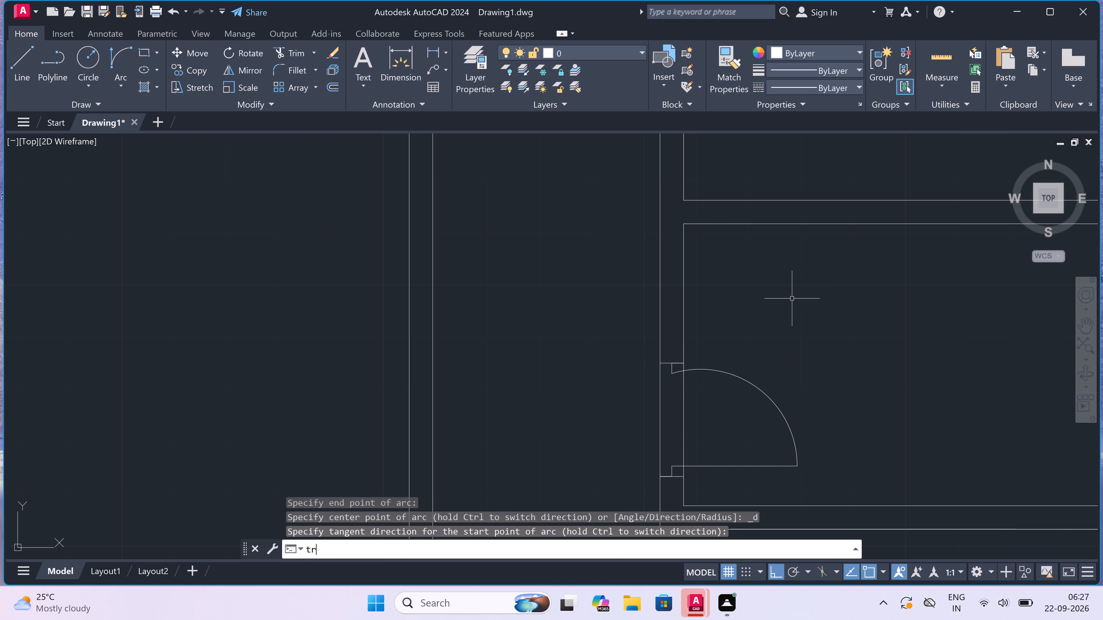
key(space)
click(708, 412)
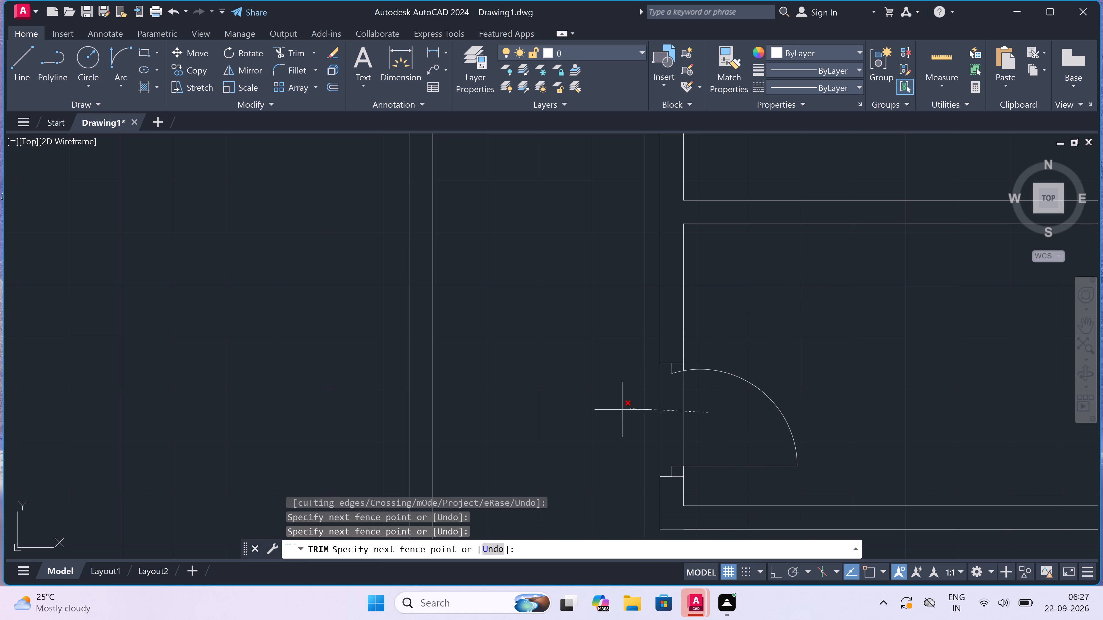
click(599, 410)
scroll(613, 369, down, 3)
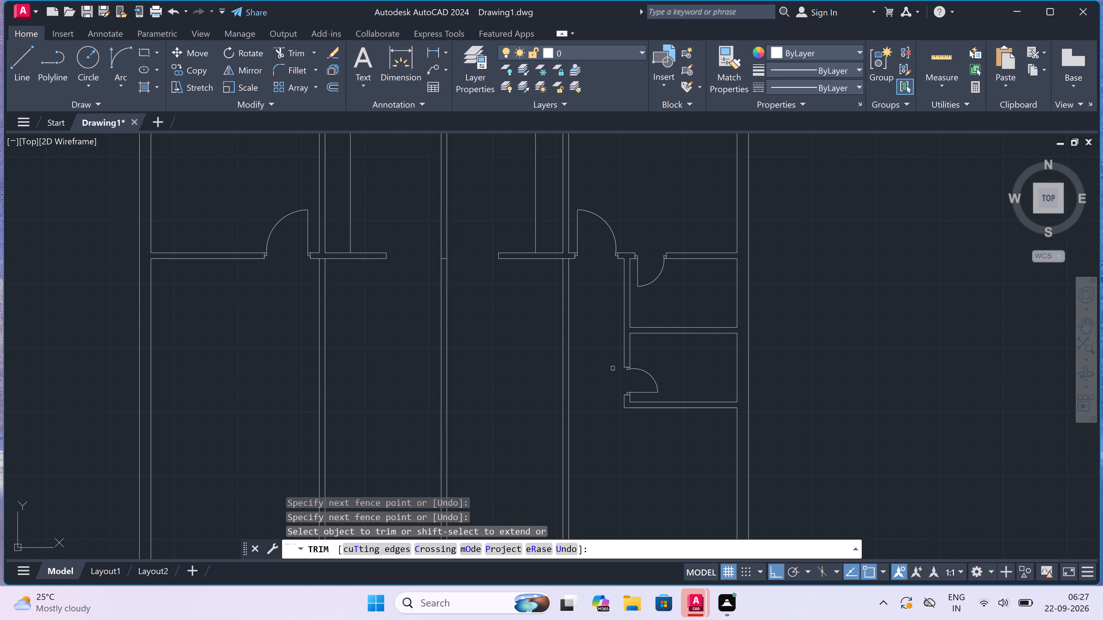
scroll(613, 368, down, 2)
scroll(497, 362, up, 1)
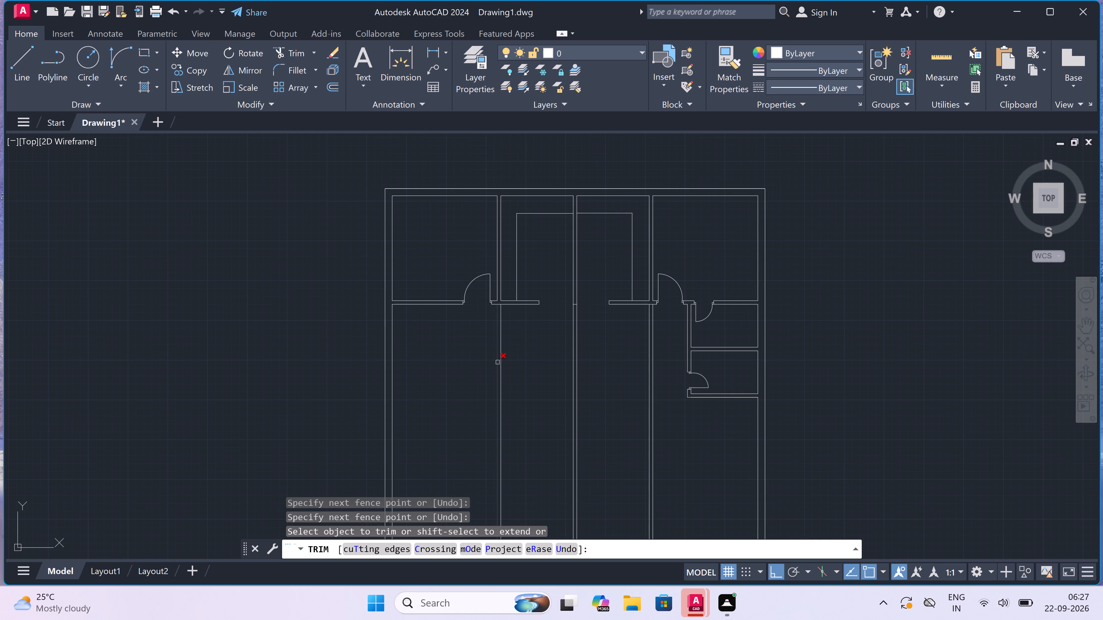
Offset the lower small room's bottom wall line 11' downward.
scroll(462, 359, up, 2)
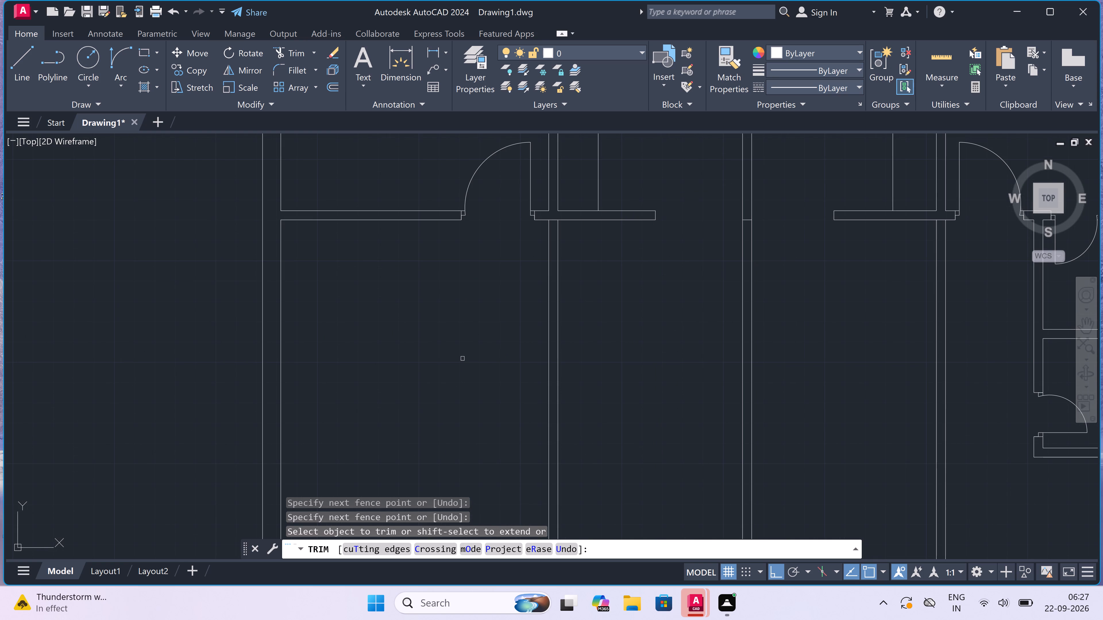
scroll(464, 336, down, 3)
scroll(620, 404, up, 3)
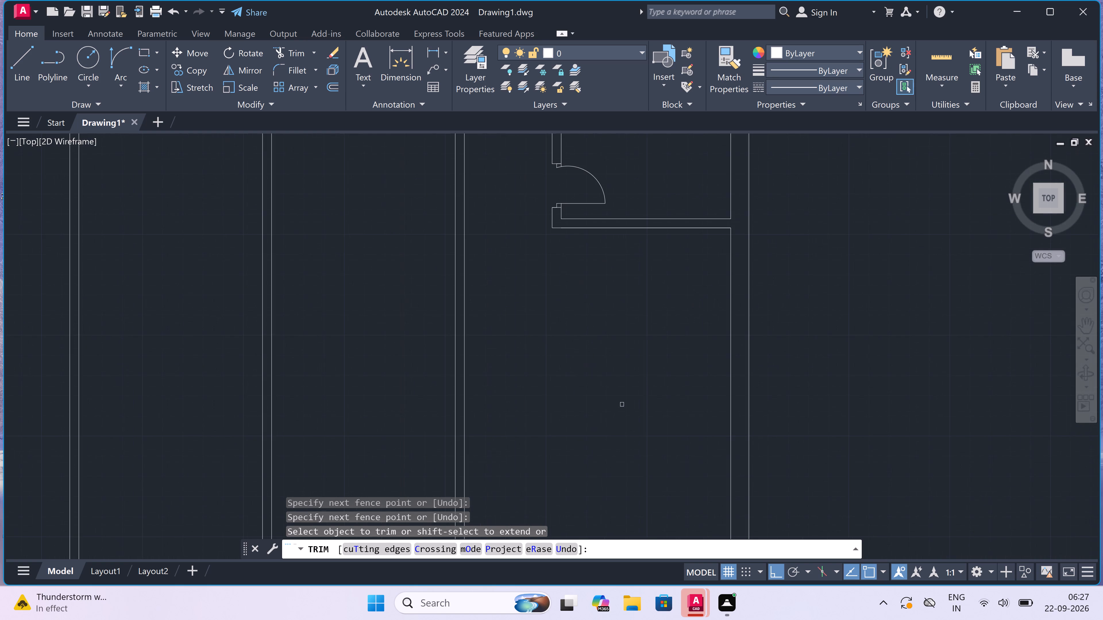
scroll(639, 374, up, 1)
key(Escape)
key(o)
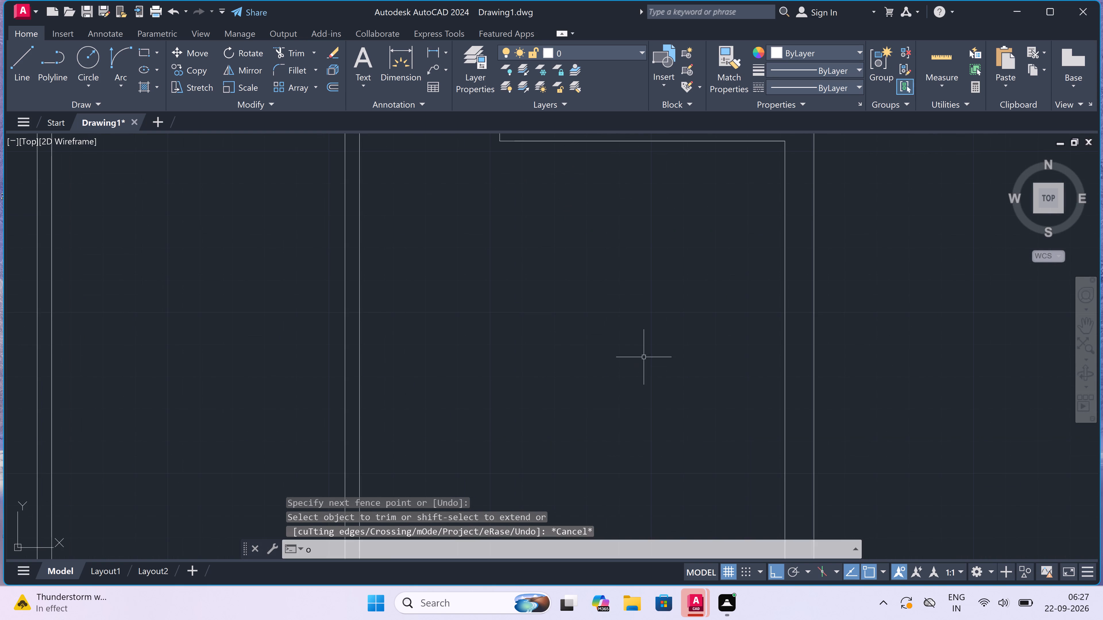
key(space)
scroll(654, 252, down, 1)
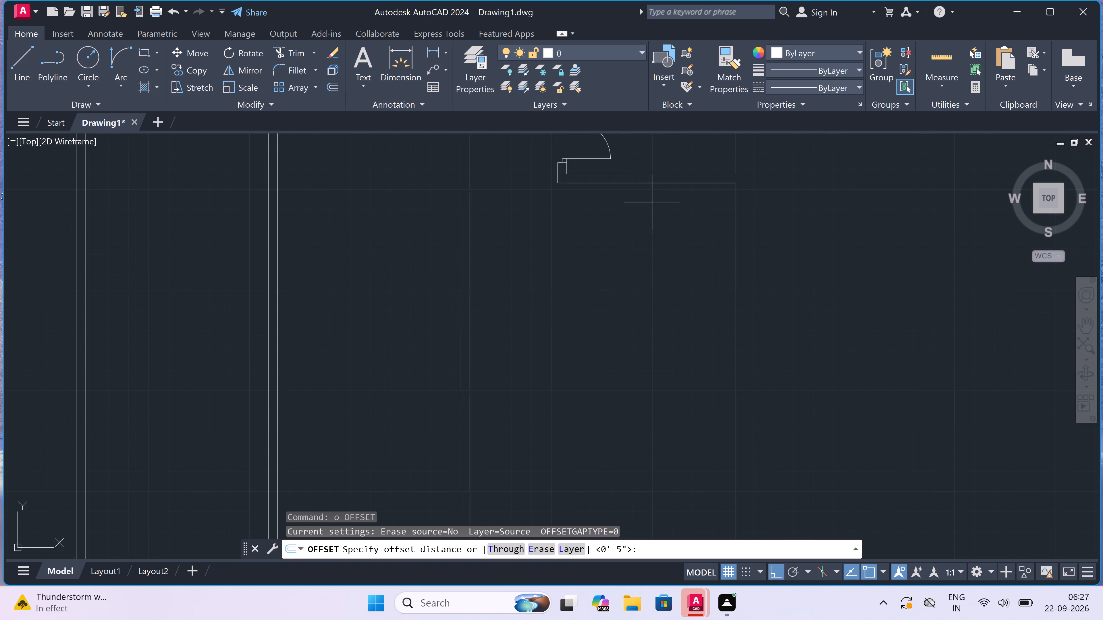
drag(652, 184, 651, 194)
text(11')
key(space)
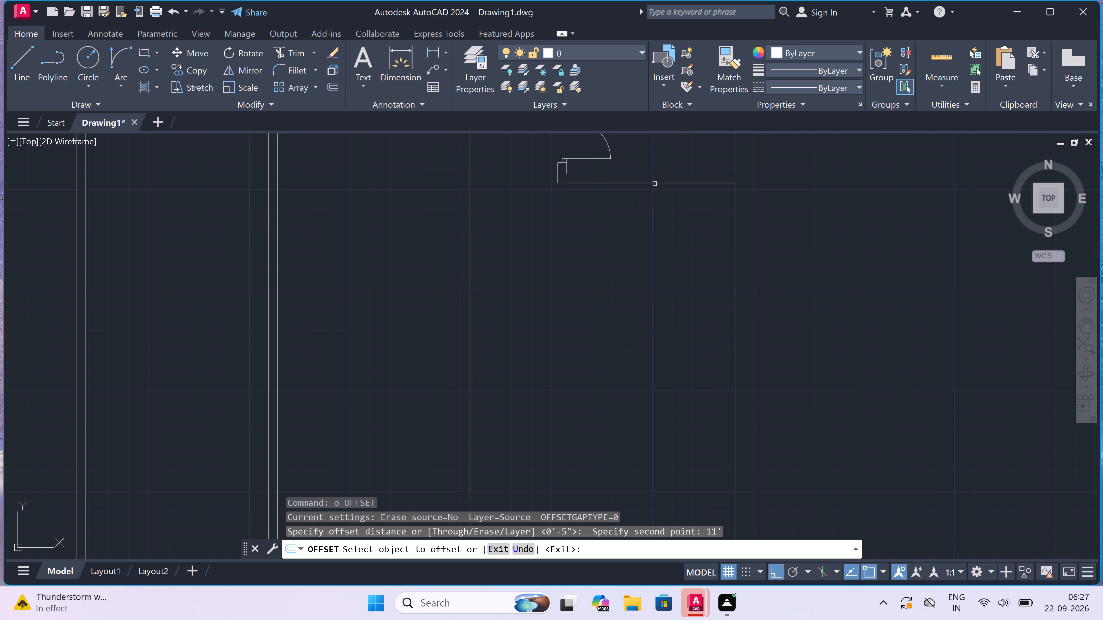
drag(655, 183, 655, 186)
click(633, 244)
key(Escape)
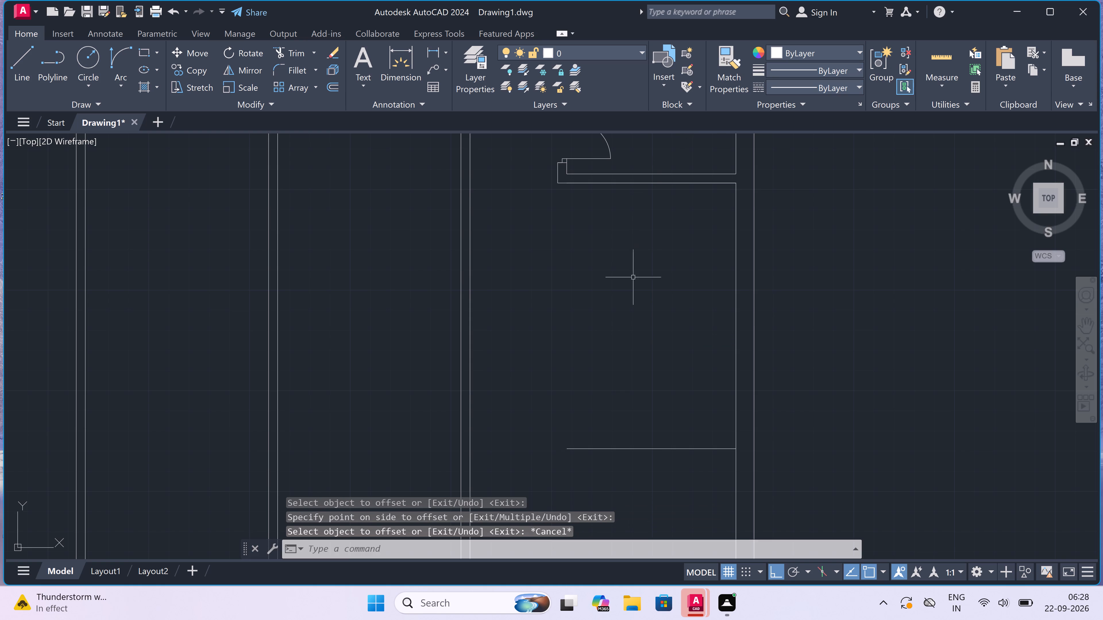
Offset the new horizontal line 4.5" downward to give the partition its thickness.
key(space)
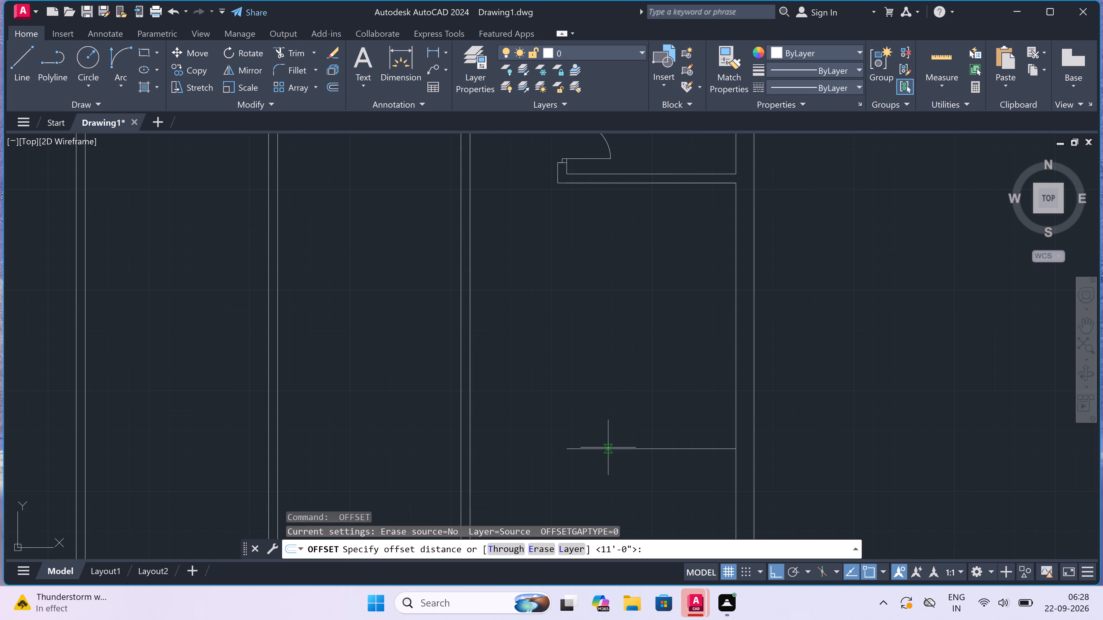
click(608, 447)
text(4.5")
key(space)
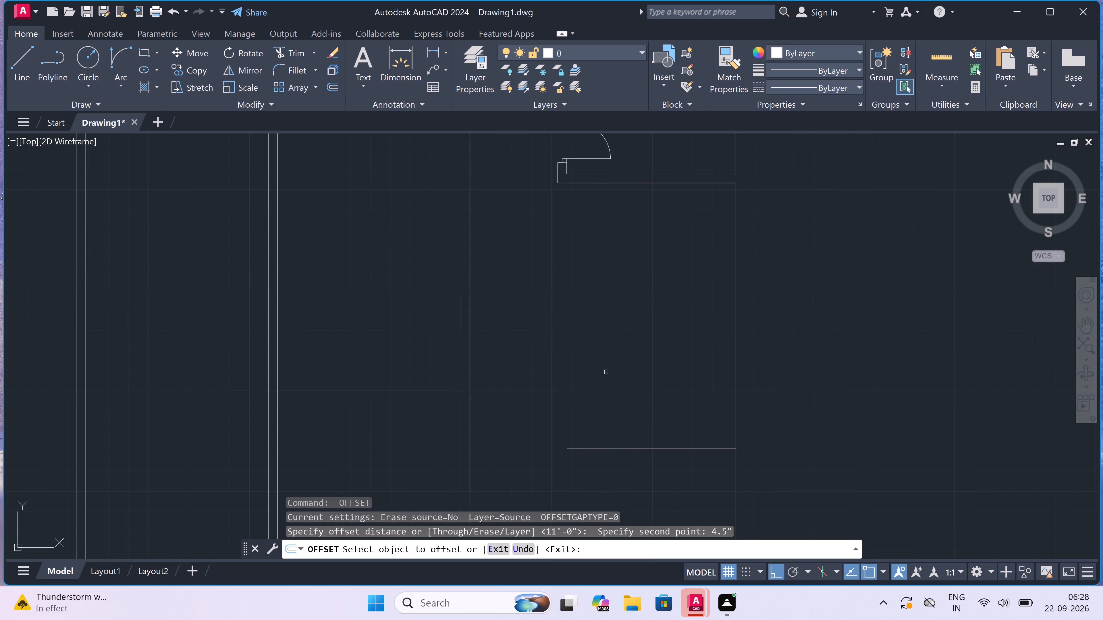
right_click(549, 618)
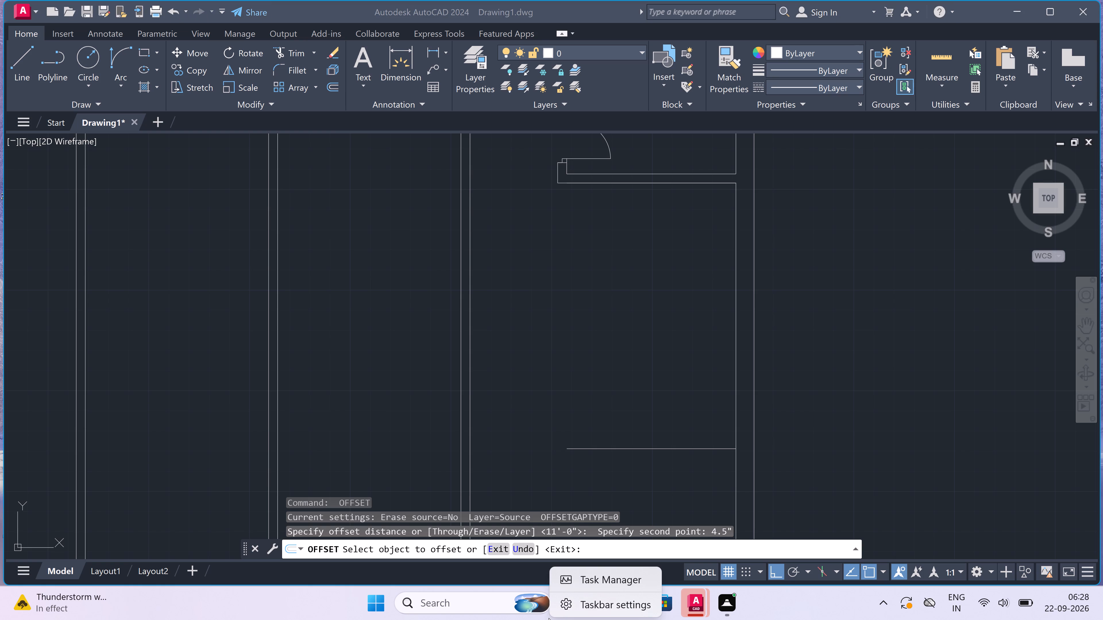
right_click(549, 618)
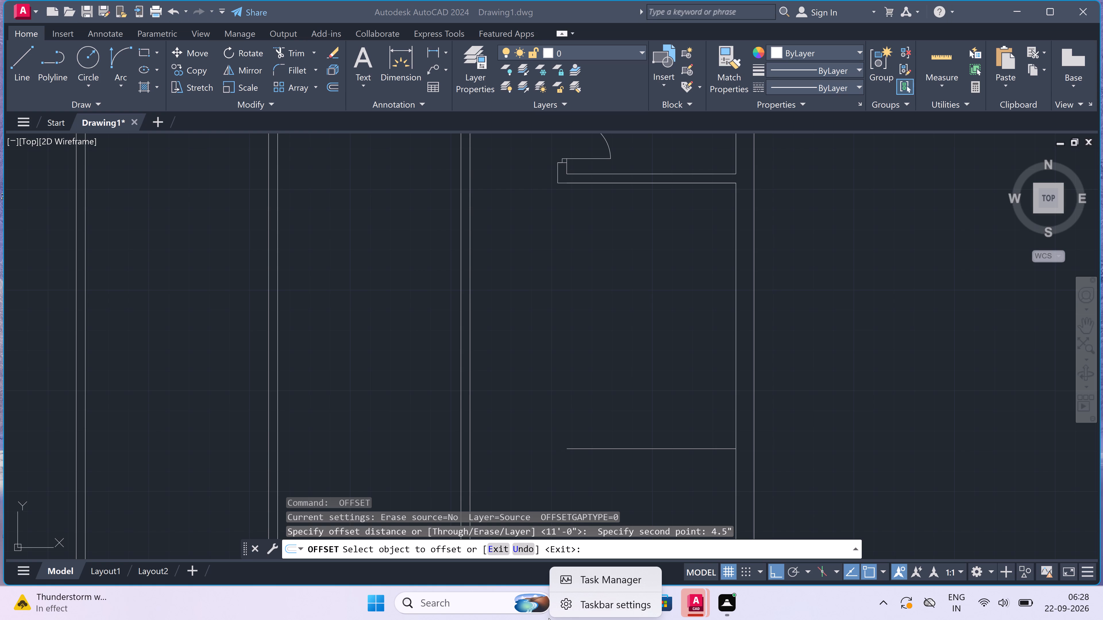
right_click(549, 618)
right_click(380, 561)
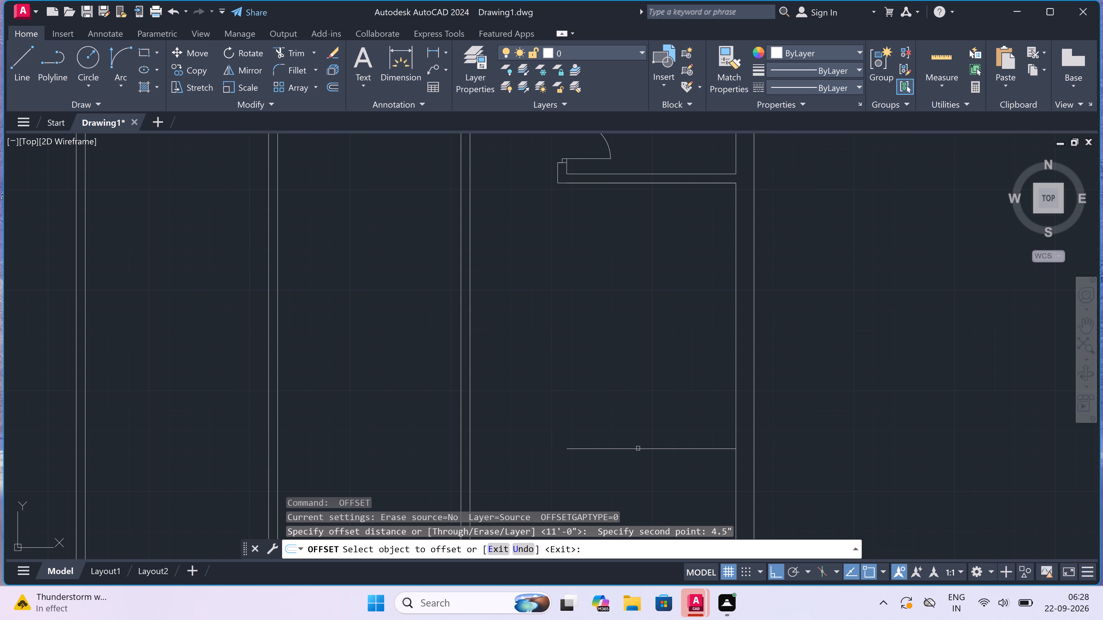
drag(638, 448, 635, 456)
click(632, 461)
key(Escape)
Extend both new partition lines west to the long vertical partition, carrying the lower line on to its far face.
scroll(641, 393, down, 1)
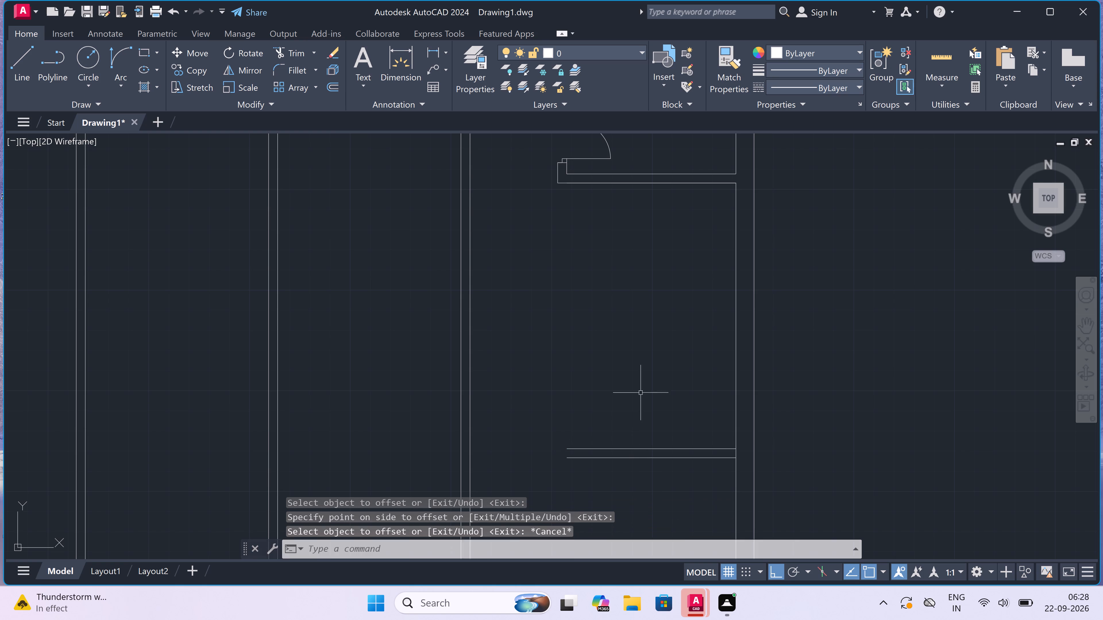
scroll(641, 393, down, 1)
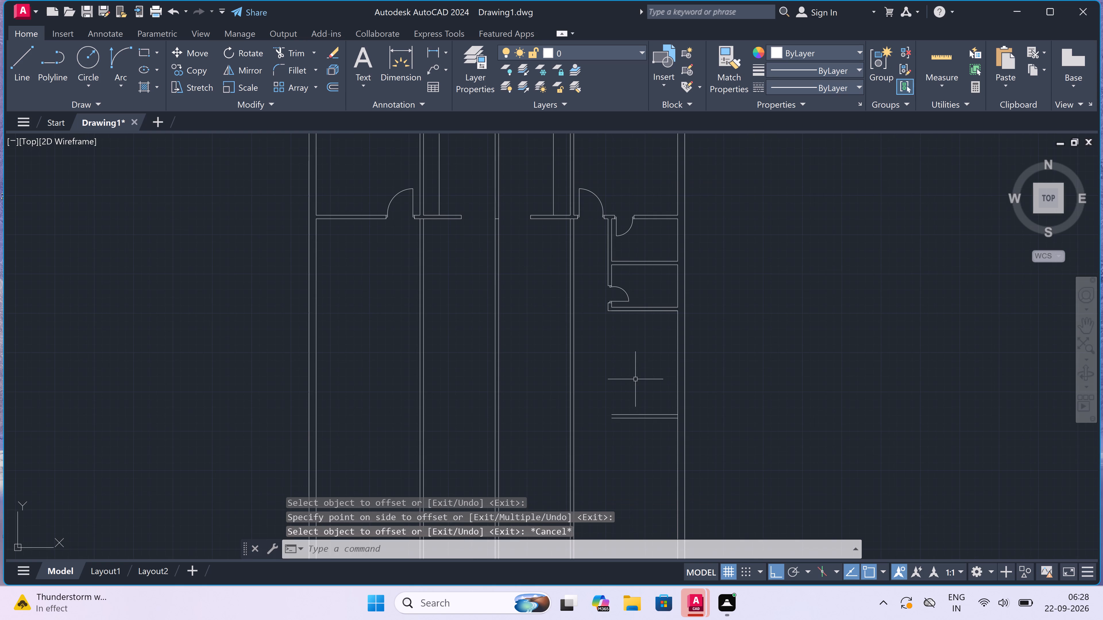
scroll(620, 442, up, 2)
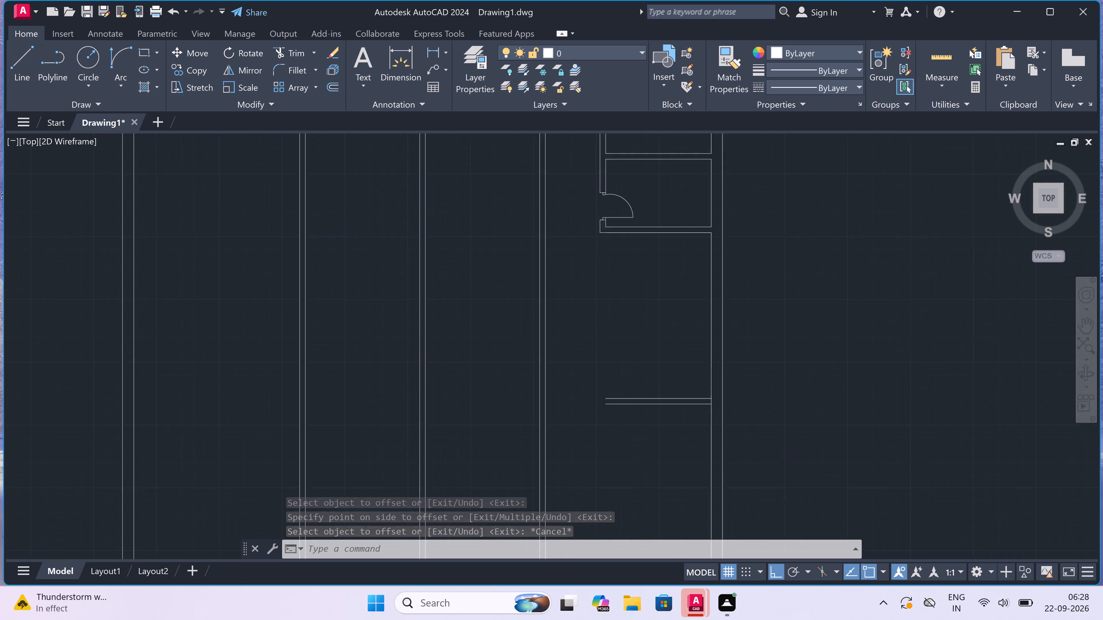
key(e)
text(x)
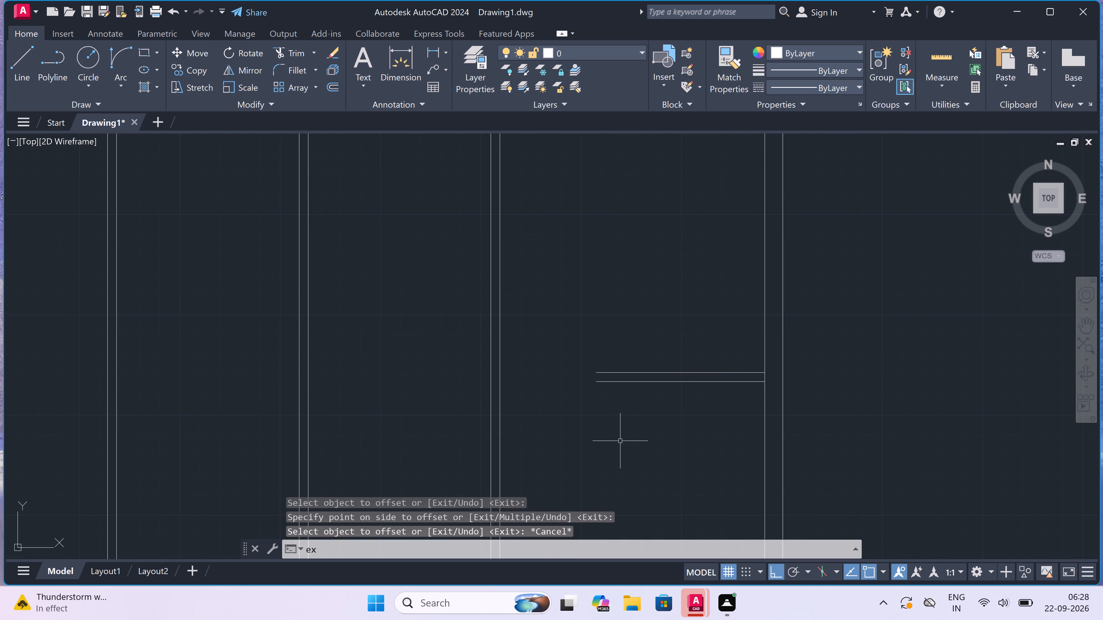
key(space)
click(620, 441)
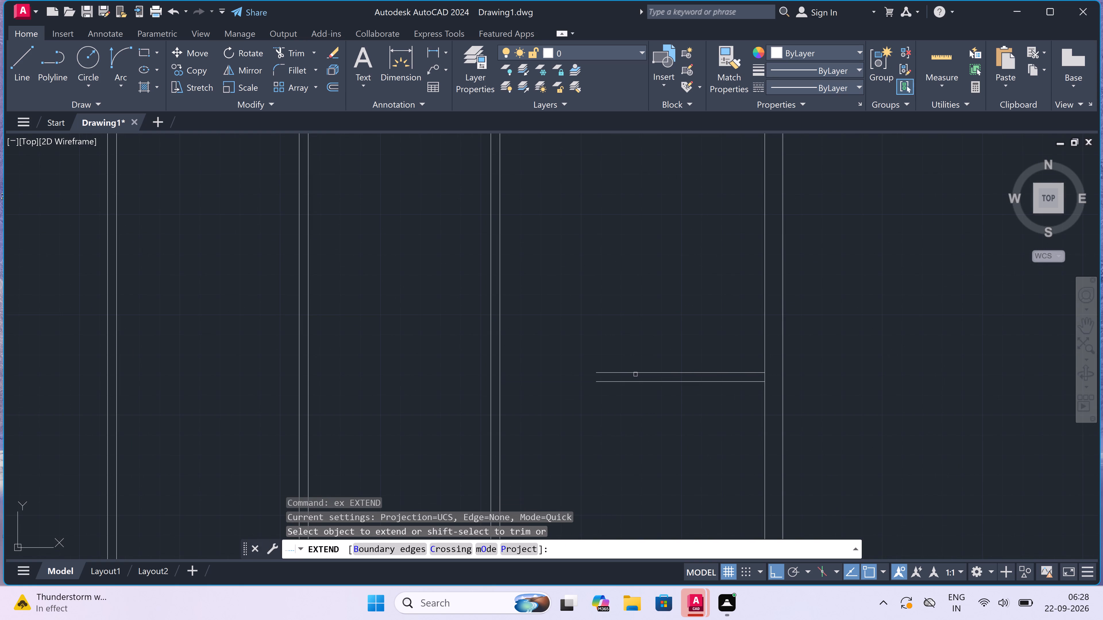
click(638, 337)
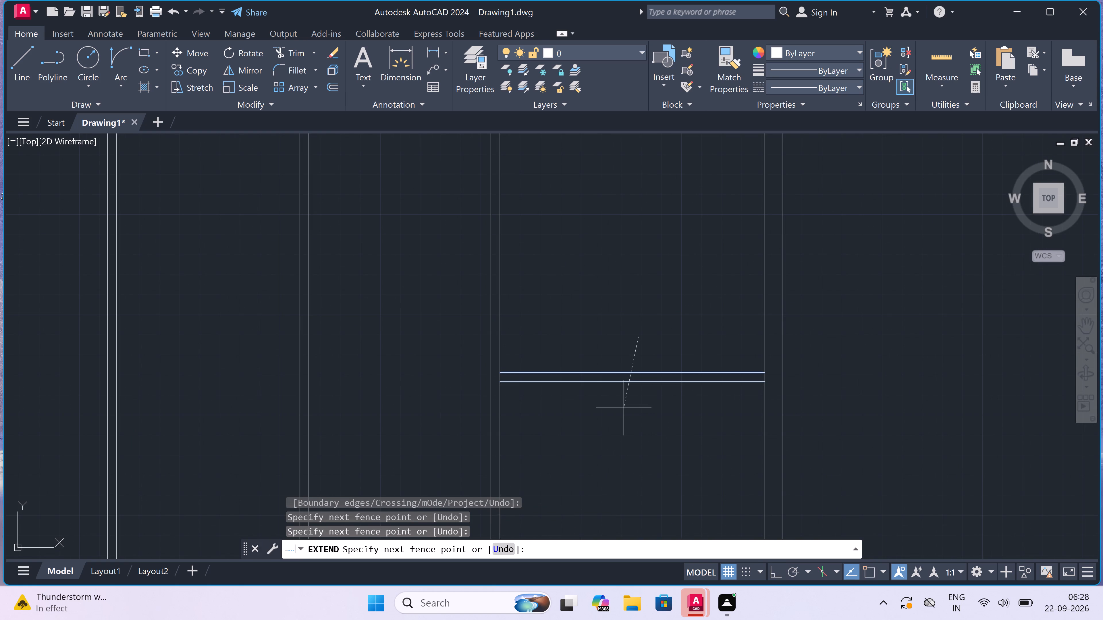
click(607, 453)
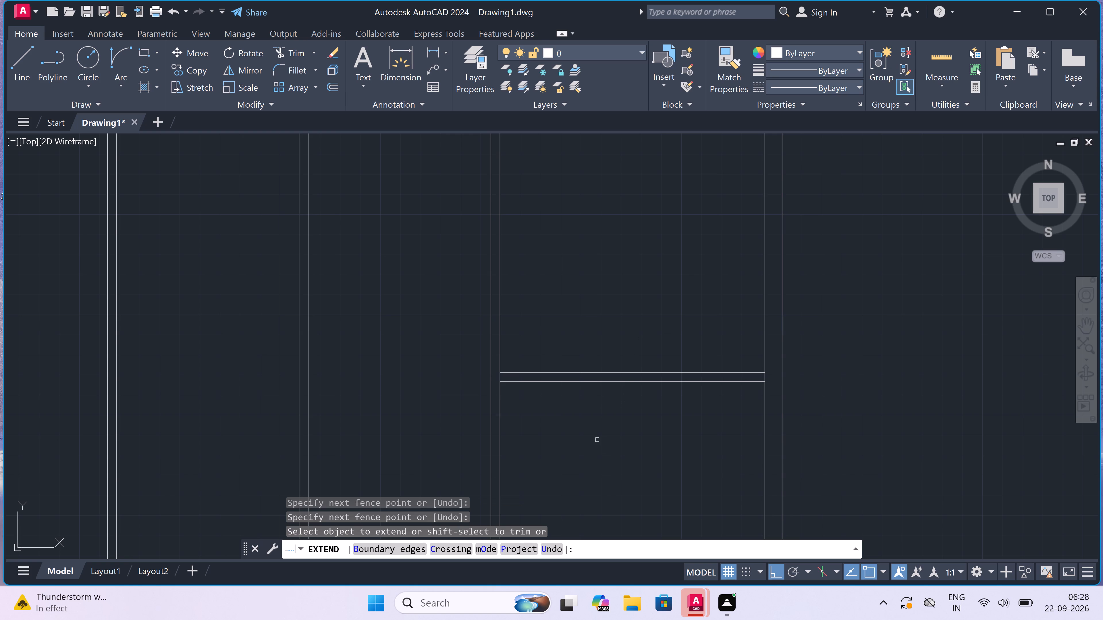
click(577, 382)
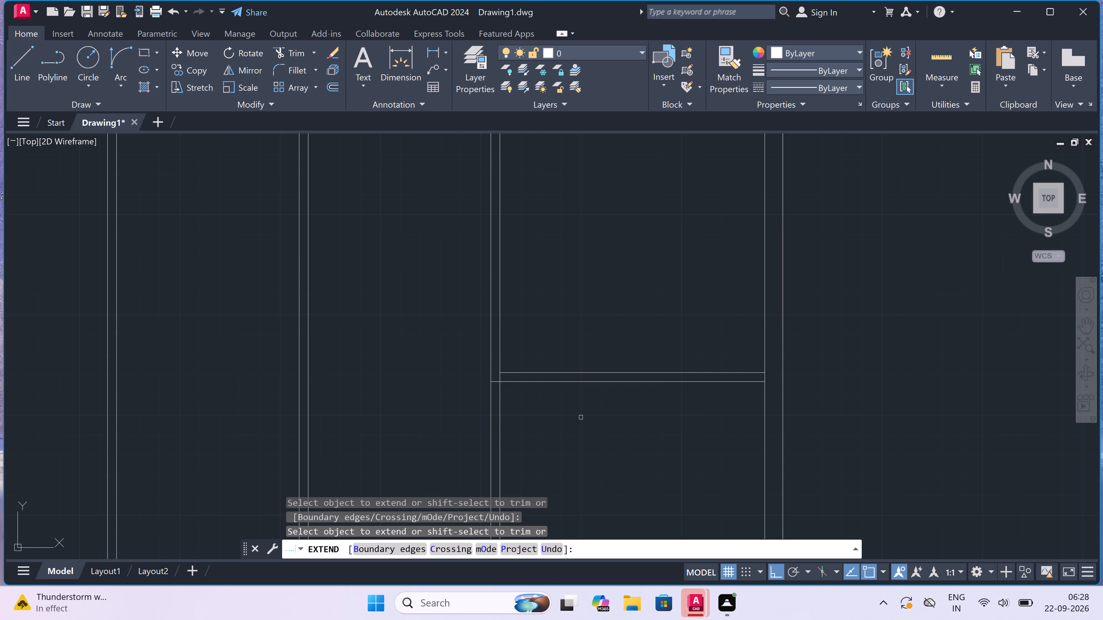
Draw a 4.5" wall from the lower small room's bottom corner west to the long vertical partition's far face and back.
scroll(581, 416, down, 3)
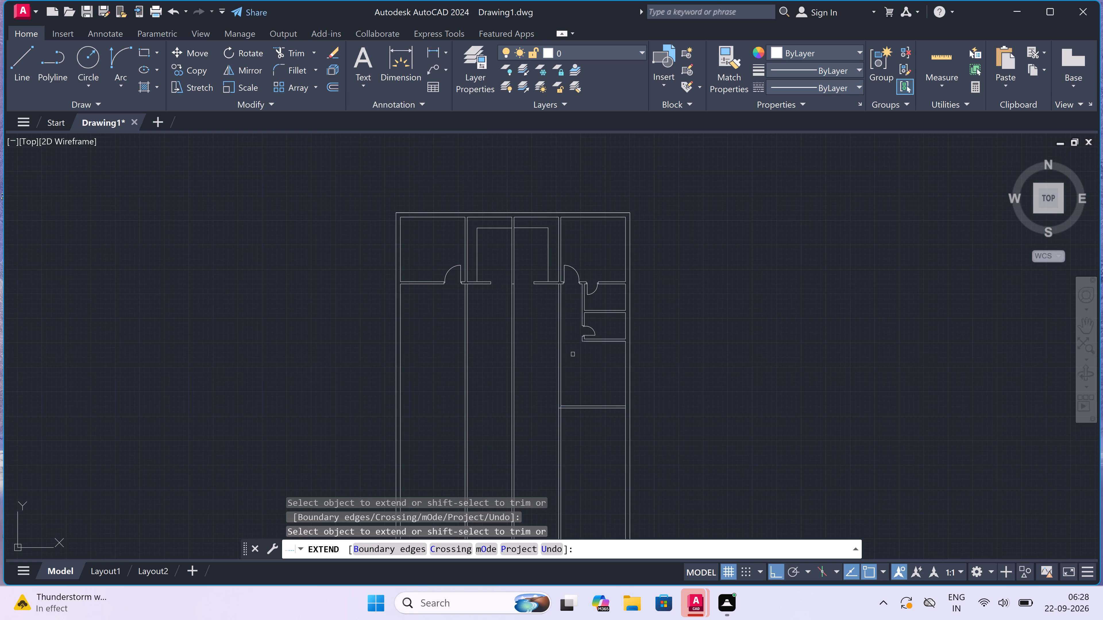
scroll(576, 346, up, 5)
scroll(576, 342, down, 2)
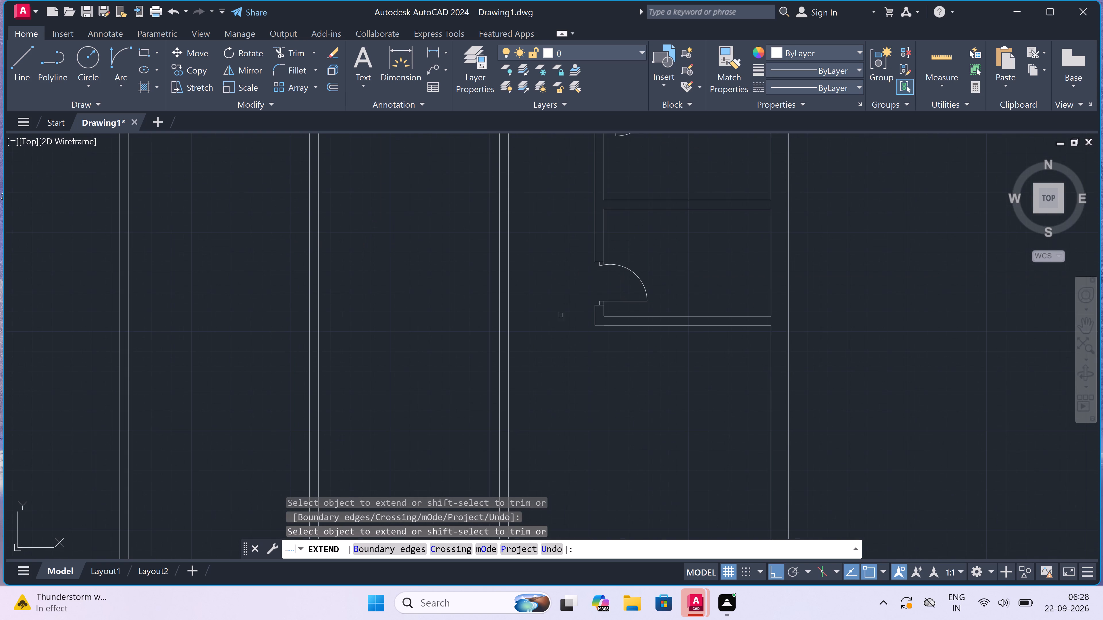
scroll(559, 313, up, 2)
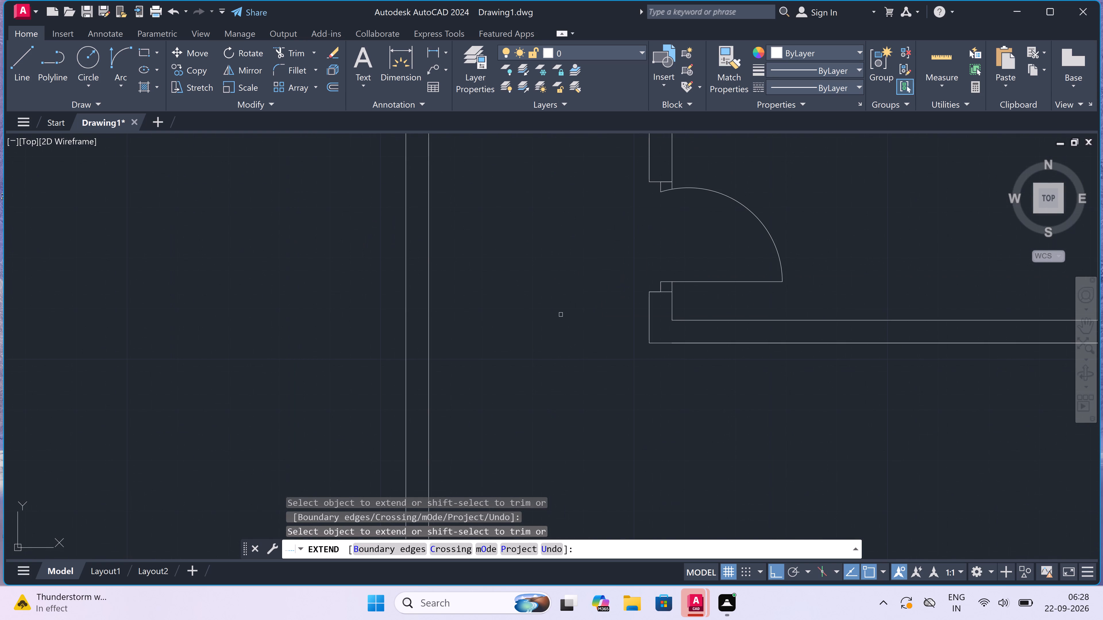
key(Escape)
key(l)
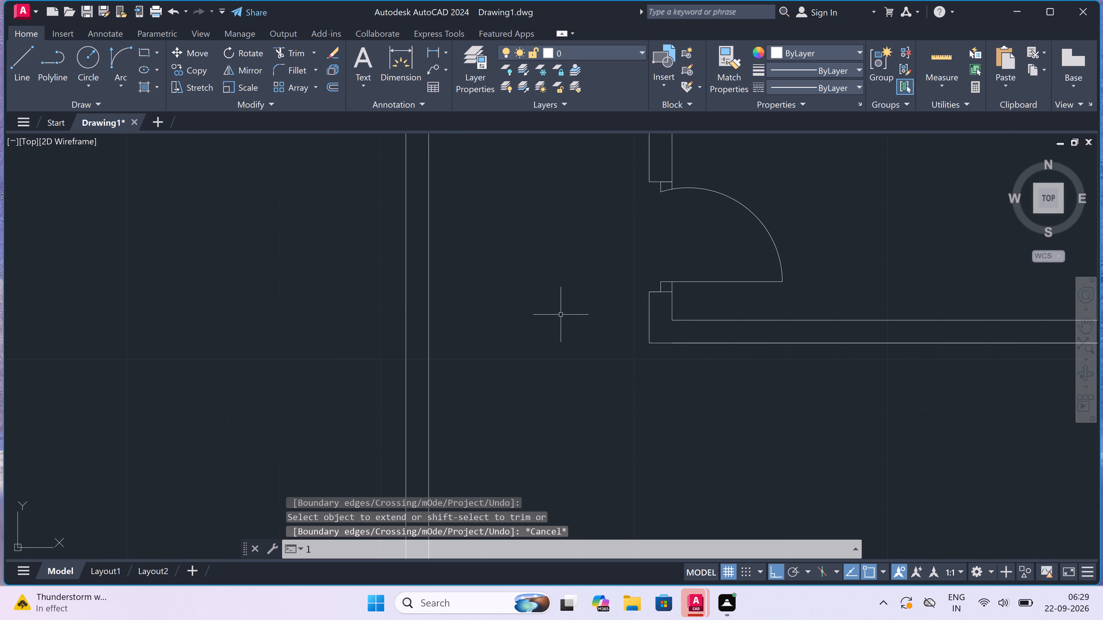
key(space)
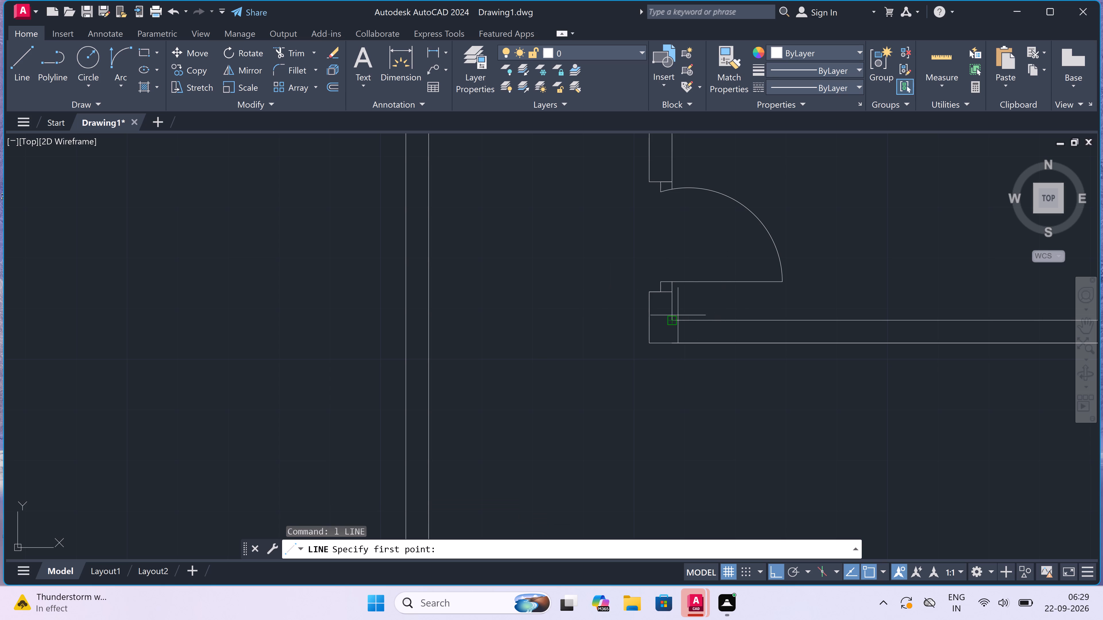
click(669, 319)
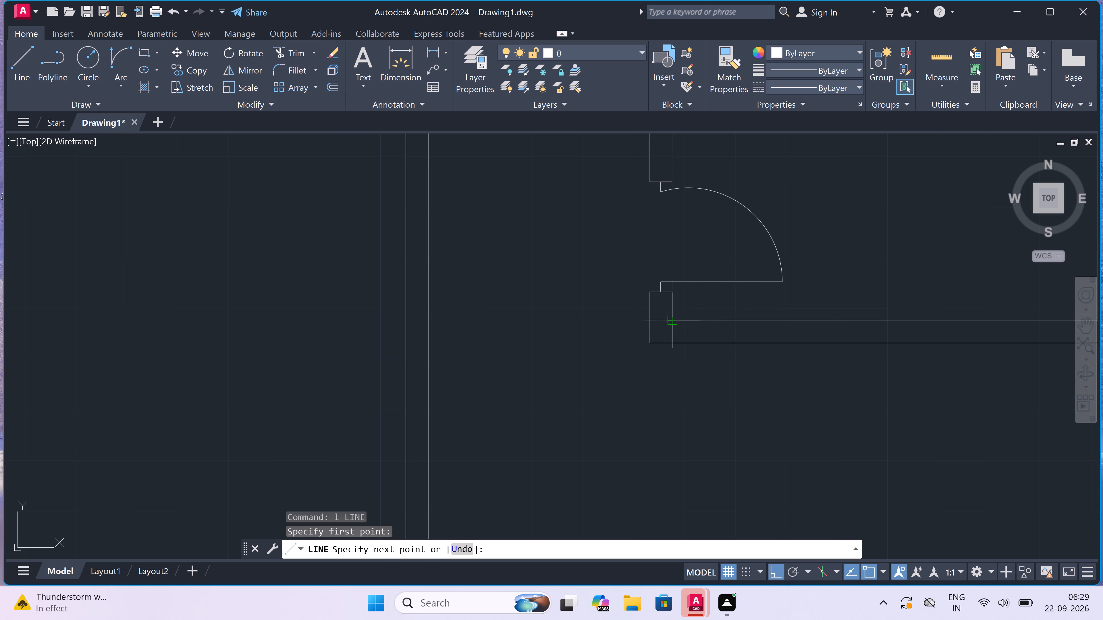
click(405, 319)
text(4.5")
key(space)
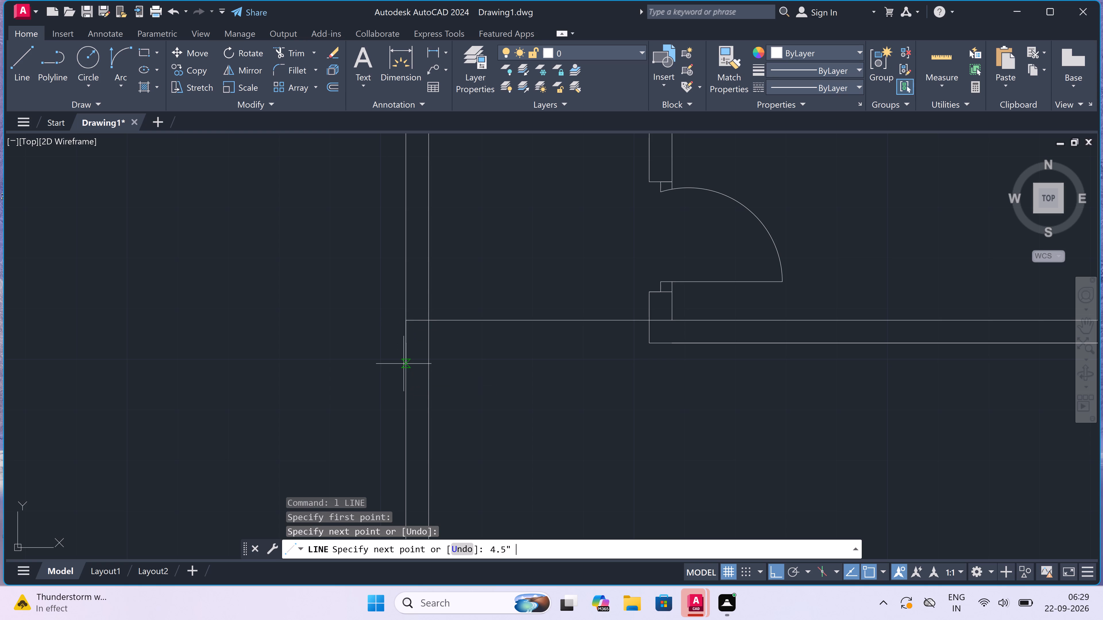
click(650, 337)
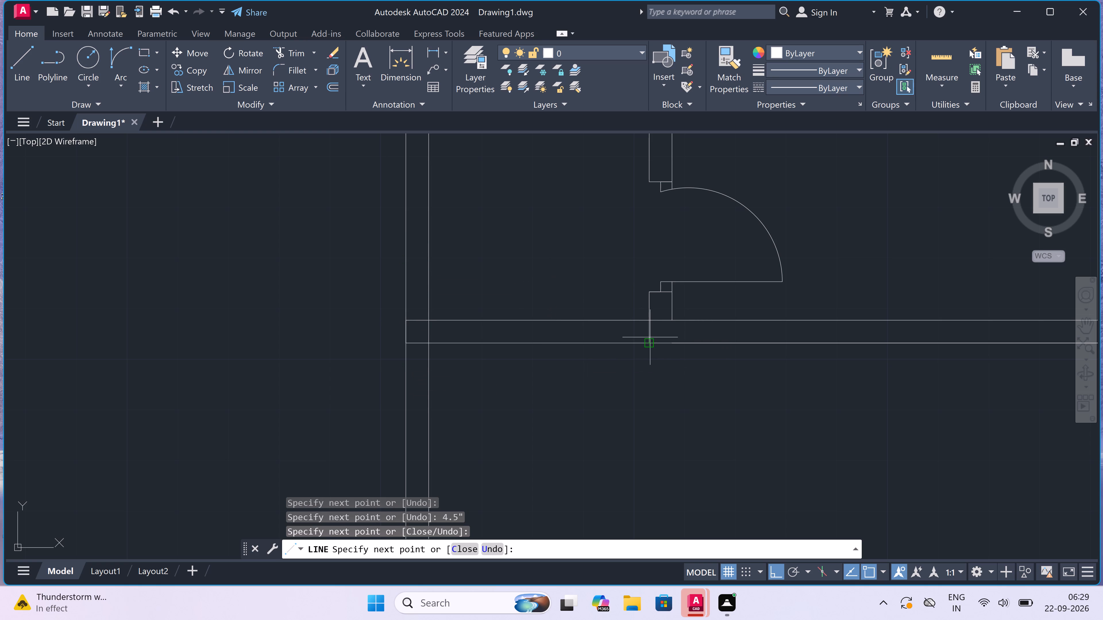
key(Escape)
Trim away both long vertical partition lines directly above the new 4.5" connecting wall.
text(tr)
key(space)
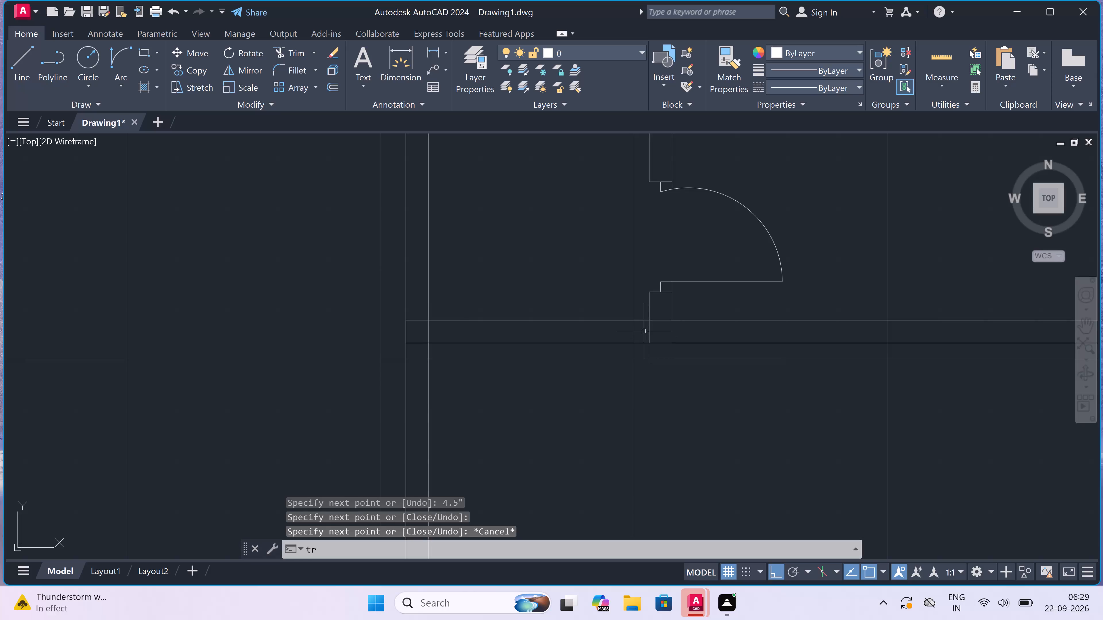
drag(583, 276, 575, 276)
click(0, 306)
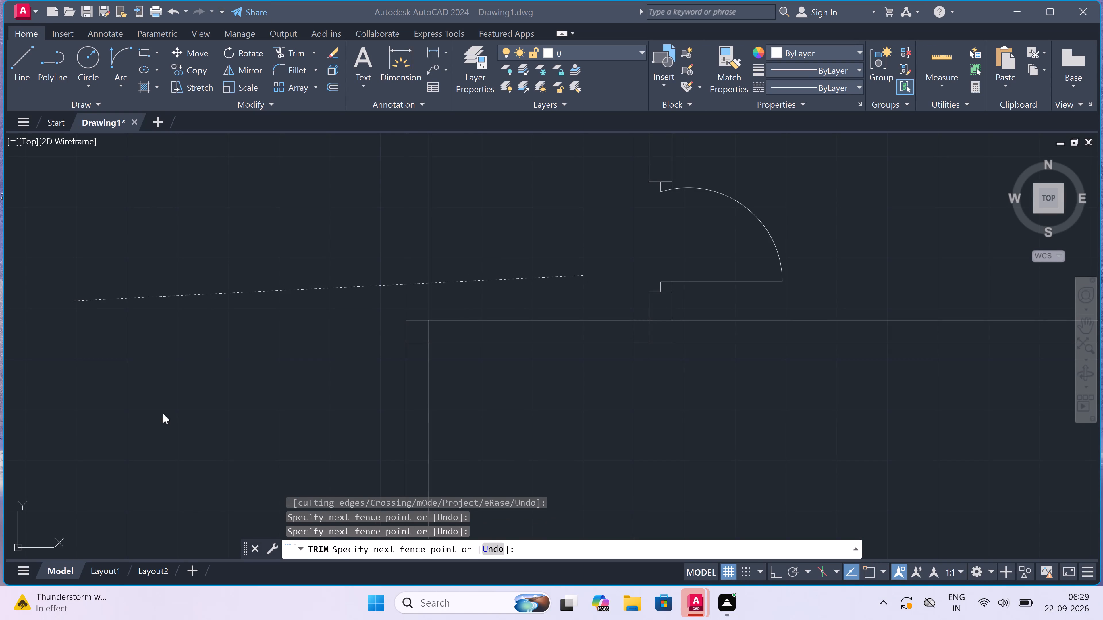
click(360, 361)
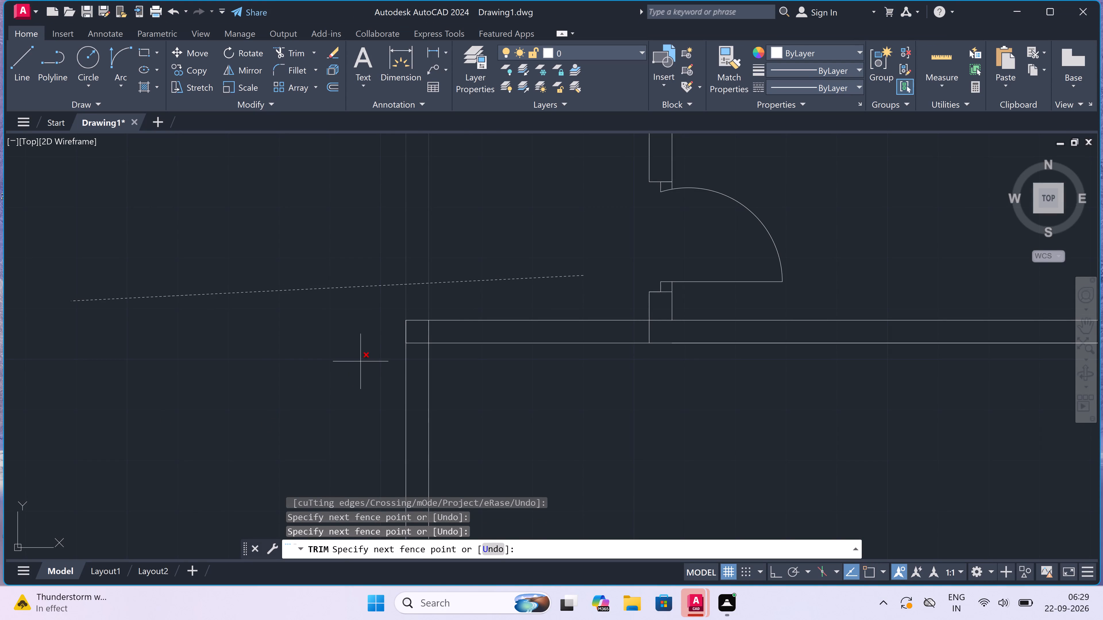
click(373, 272)
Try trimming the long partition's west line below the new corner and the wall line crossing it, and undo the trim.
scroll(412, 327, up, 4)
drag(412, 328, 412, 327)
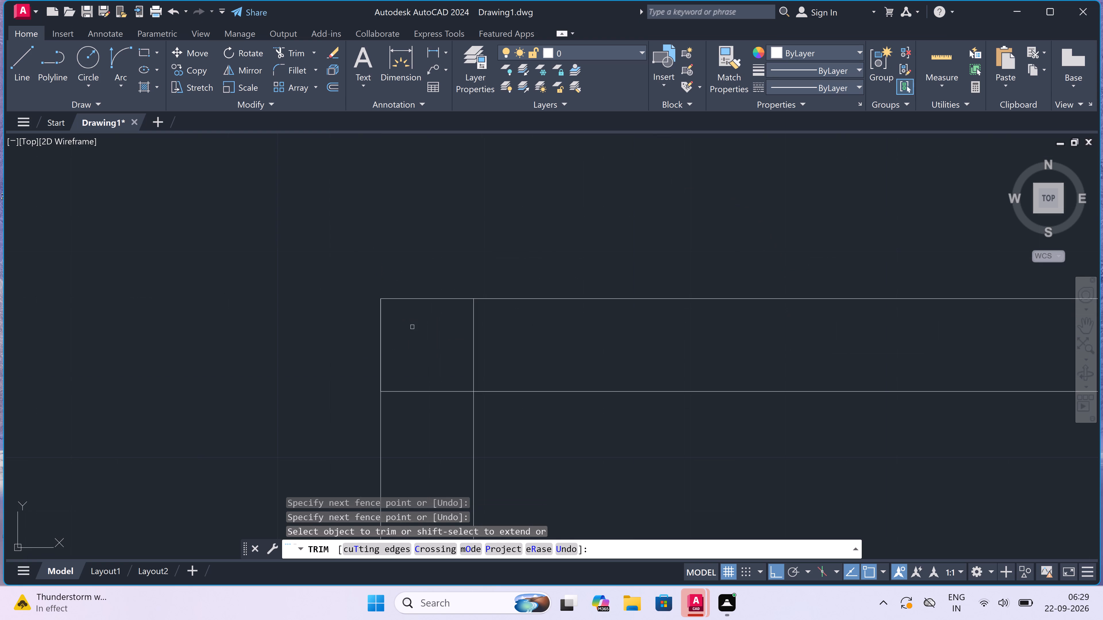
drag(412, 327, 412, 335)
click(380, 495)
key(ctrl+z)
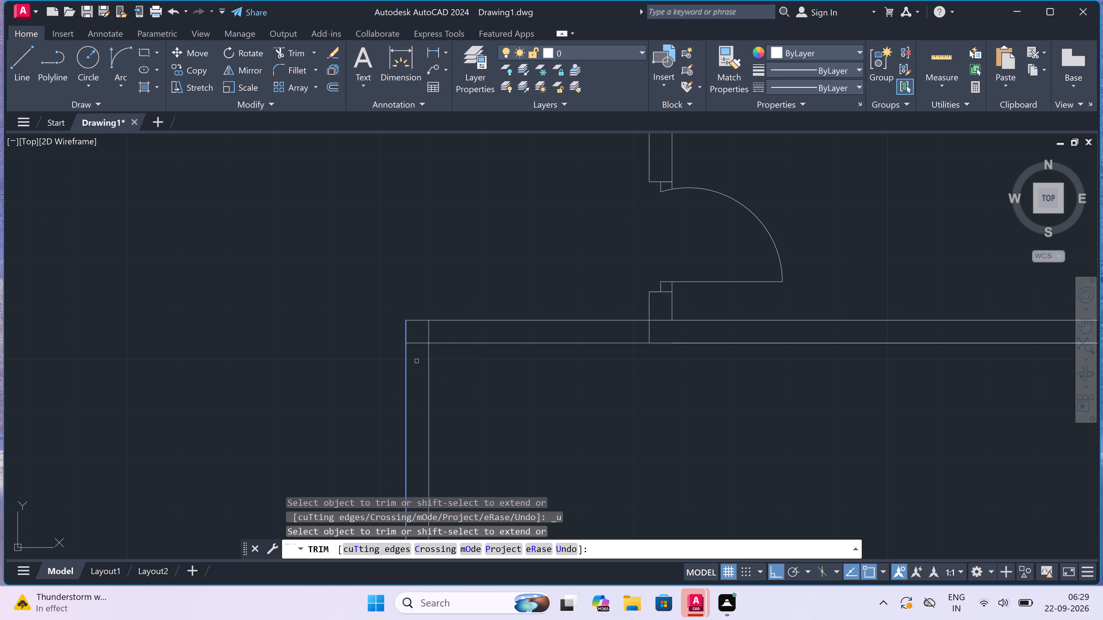
Trim the inner wall lines overlapping at the new room's upper west corner, where the connecting wall meets the long vertical partition.
scroll(420, 352, up, 3)
drag(427, 274, 426, 277)
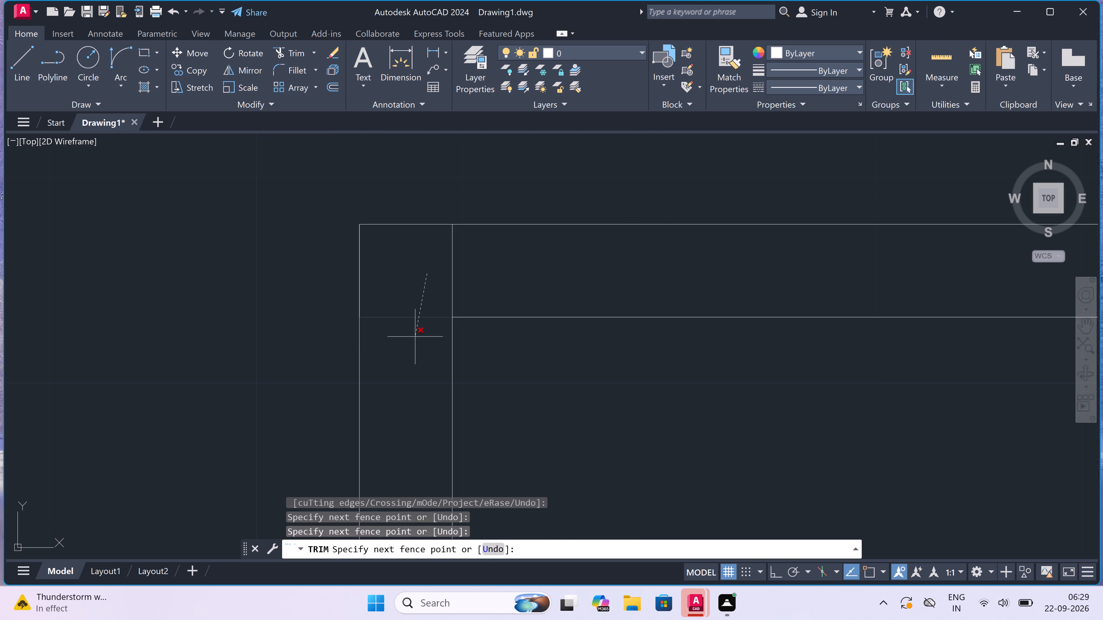
click(409, 350)
click(425, 294)
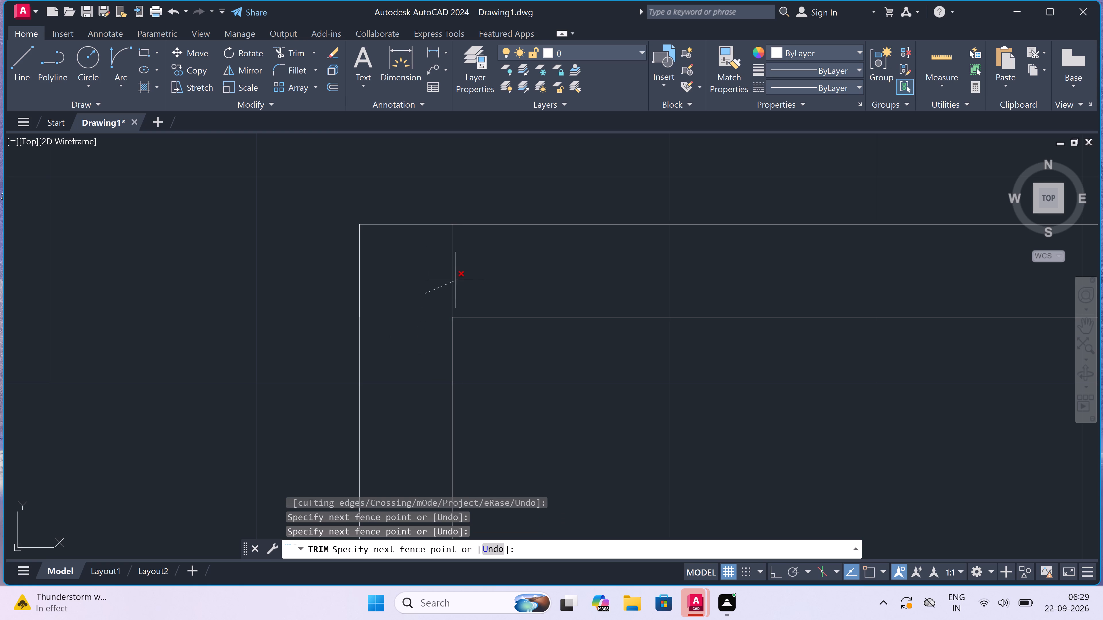
click(457, 278)
key(Escape)
Draw a jamb line across the new room's top wall near its west corner, with a 2" stop and a 3' door leaf pointing south.
scroll(457, 278, down, 3)
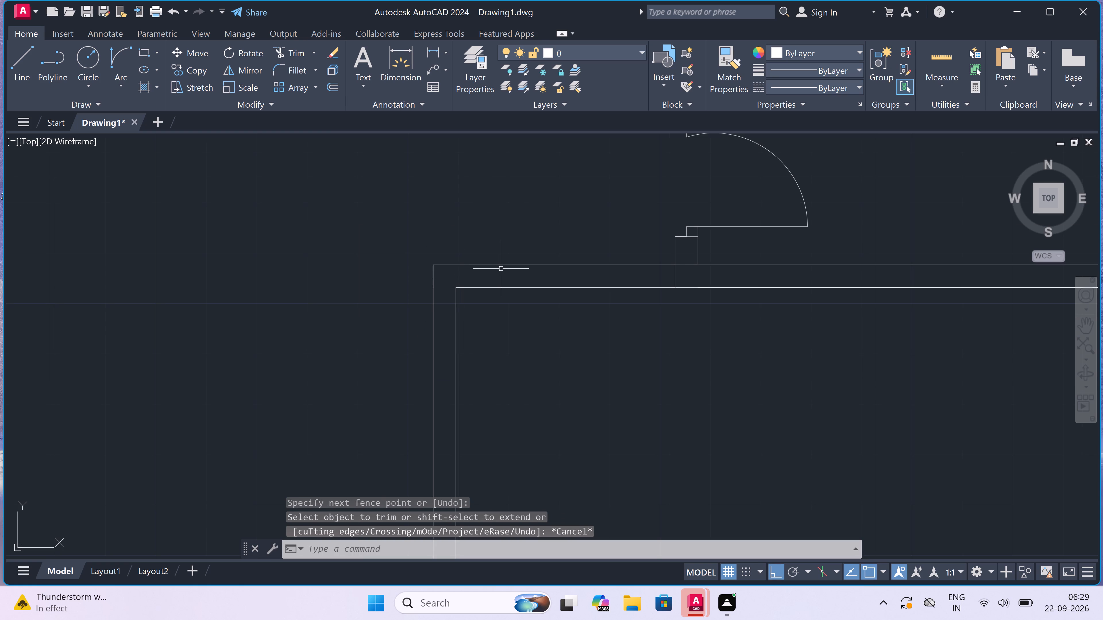
text(l)
key(space)
scroll(496, 258, up, 2)
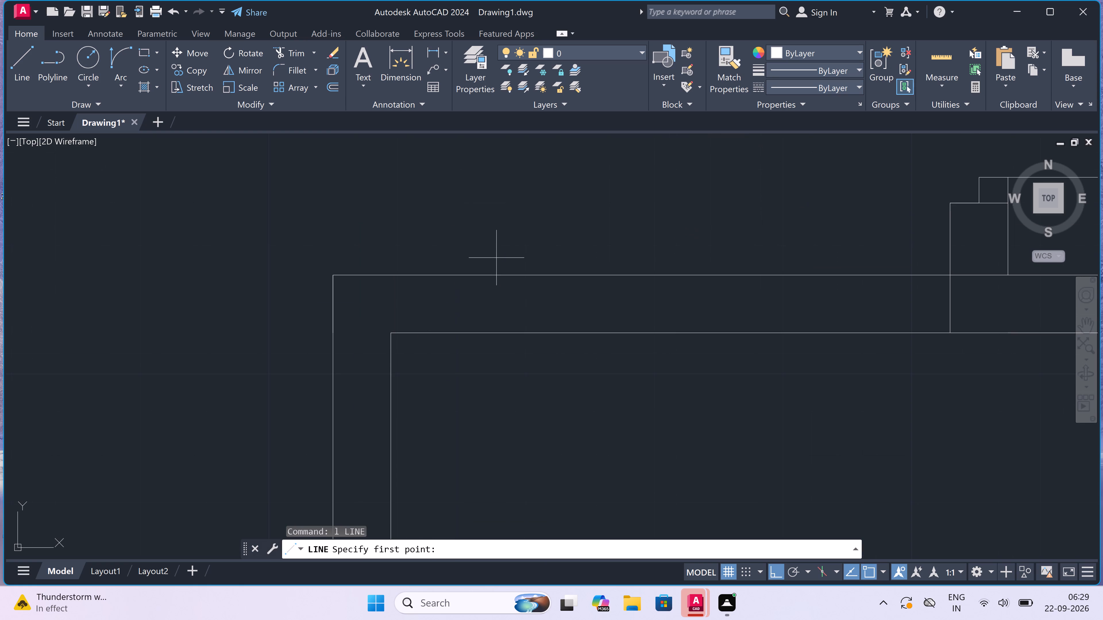
drag(437, 278, 437, 281)
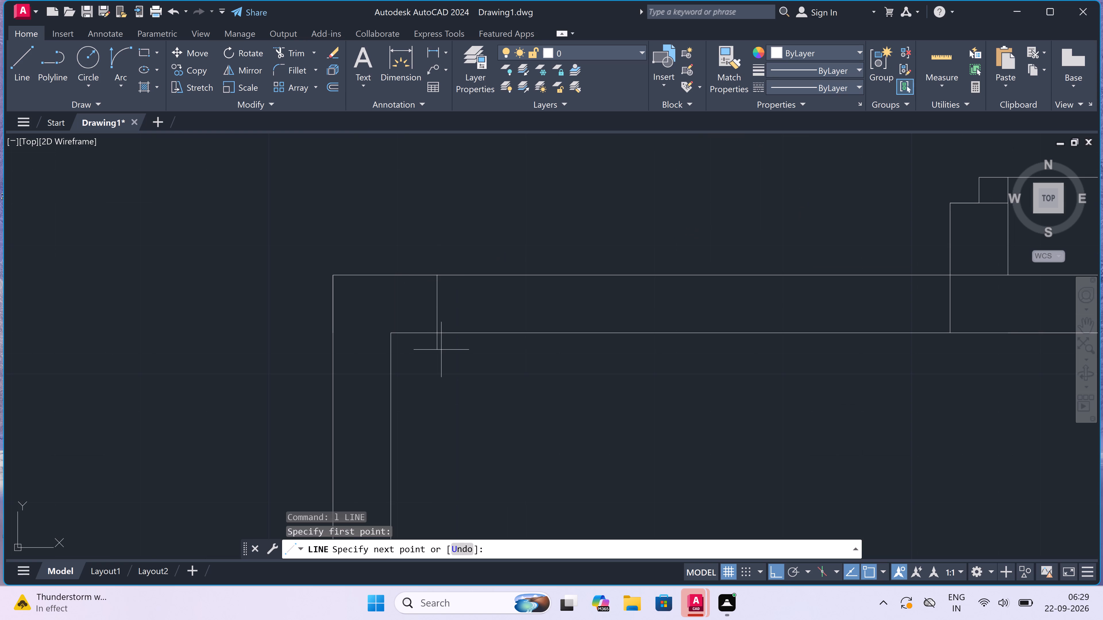
click(435, 331)
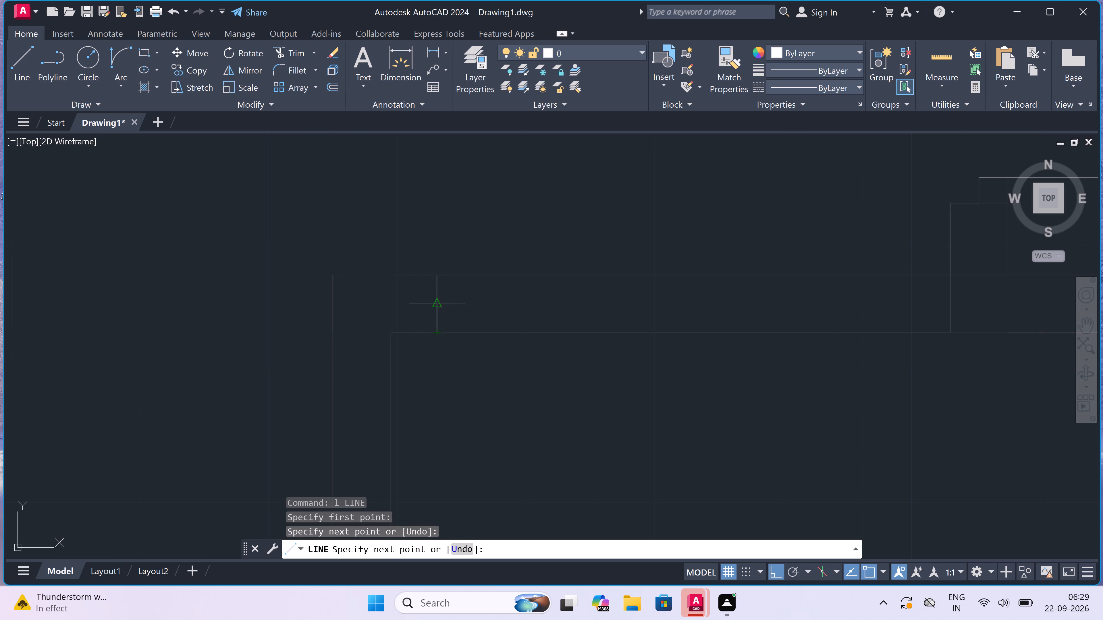
click(438, 303)
text(2")
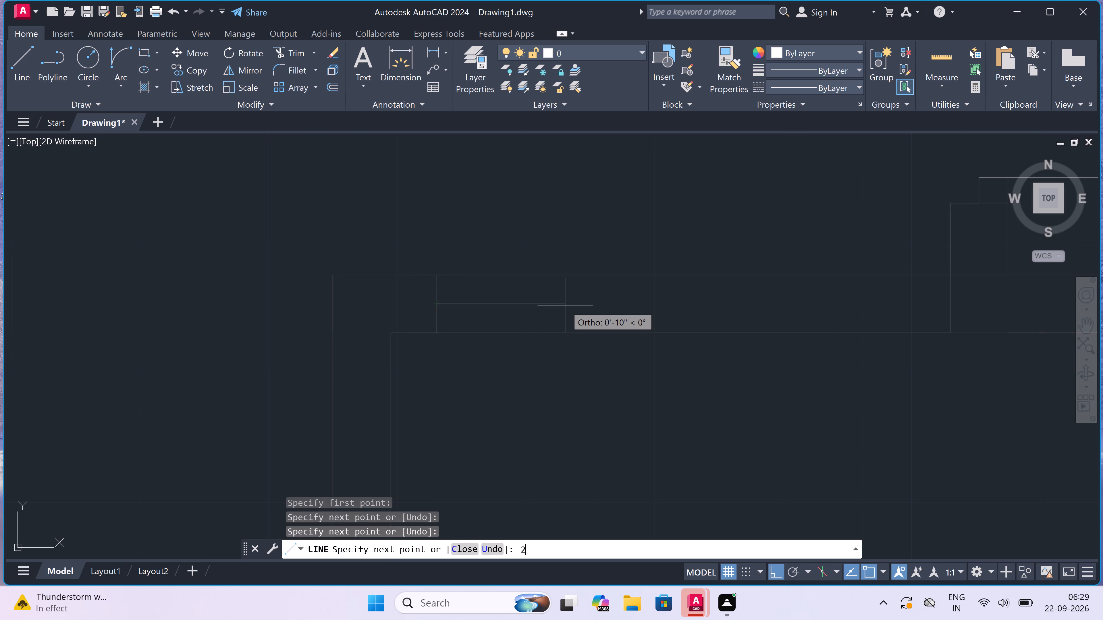
key(space)
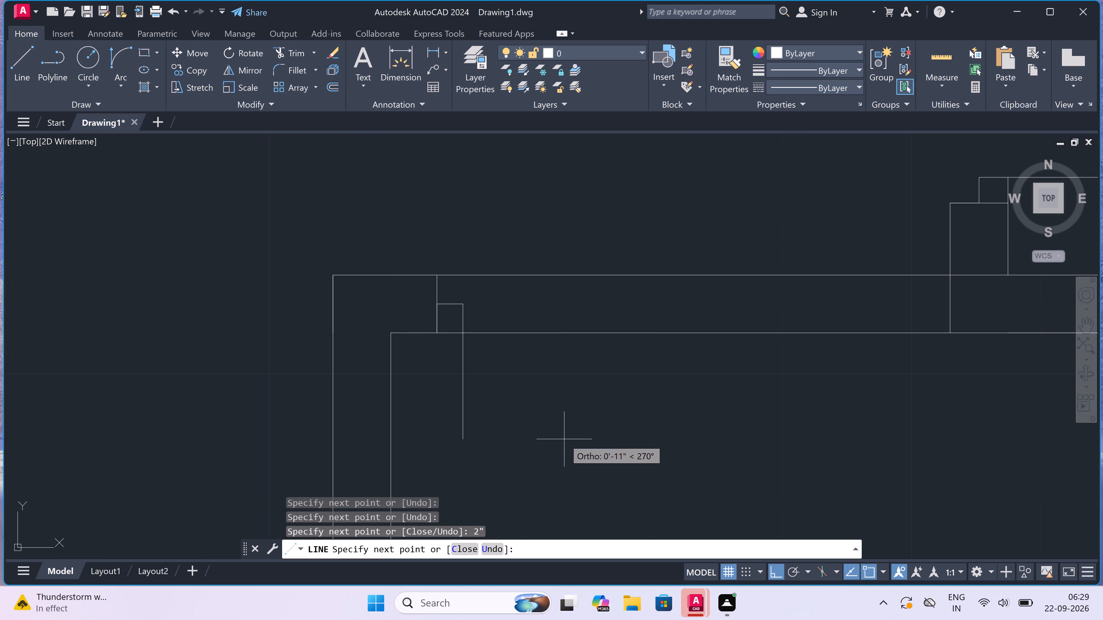
text(3')
key(space)
key(Escape)
Draw the opposite jamb line across the top wall, just west of the small room's partition, with a 2" stop toward the opening.
scroll(568, 434, down, 2)
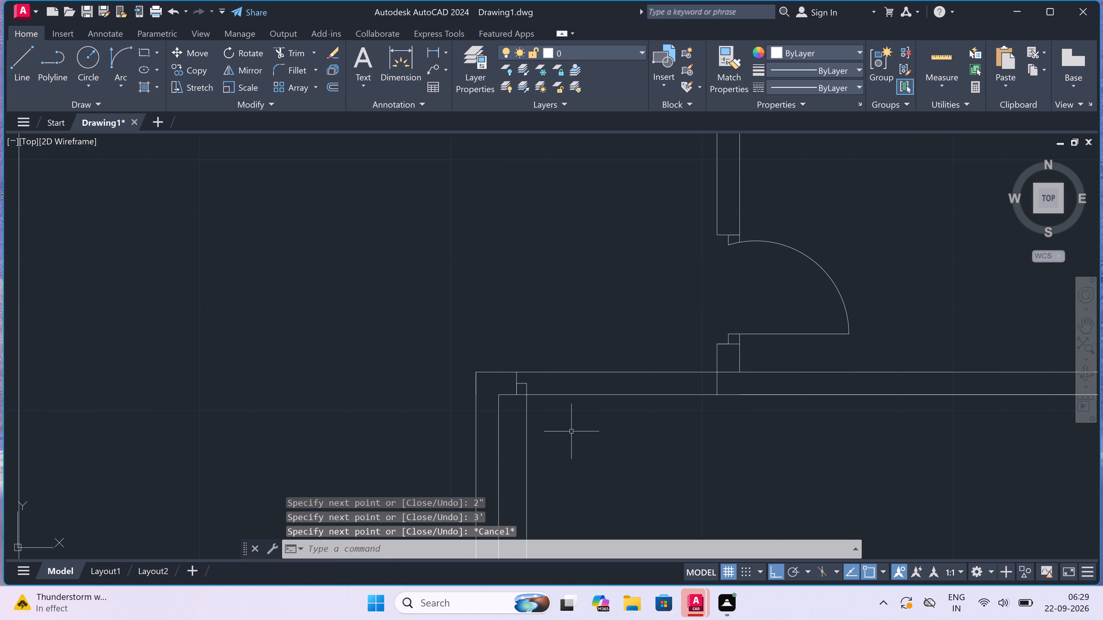
scroll(606, 409, down, 2)
scroll(595, 507, up, 1)
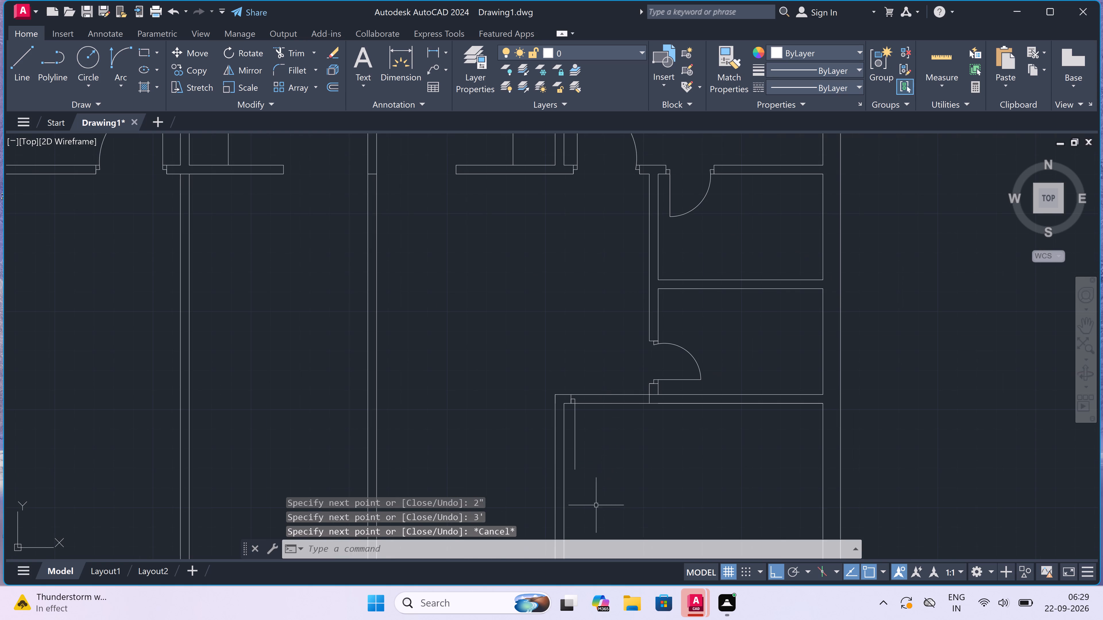
scroll(595, 507, up, 1)
scroll(595, 487, down, 4)
scroll(574, 530, up, 4)
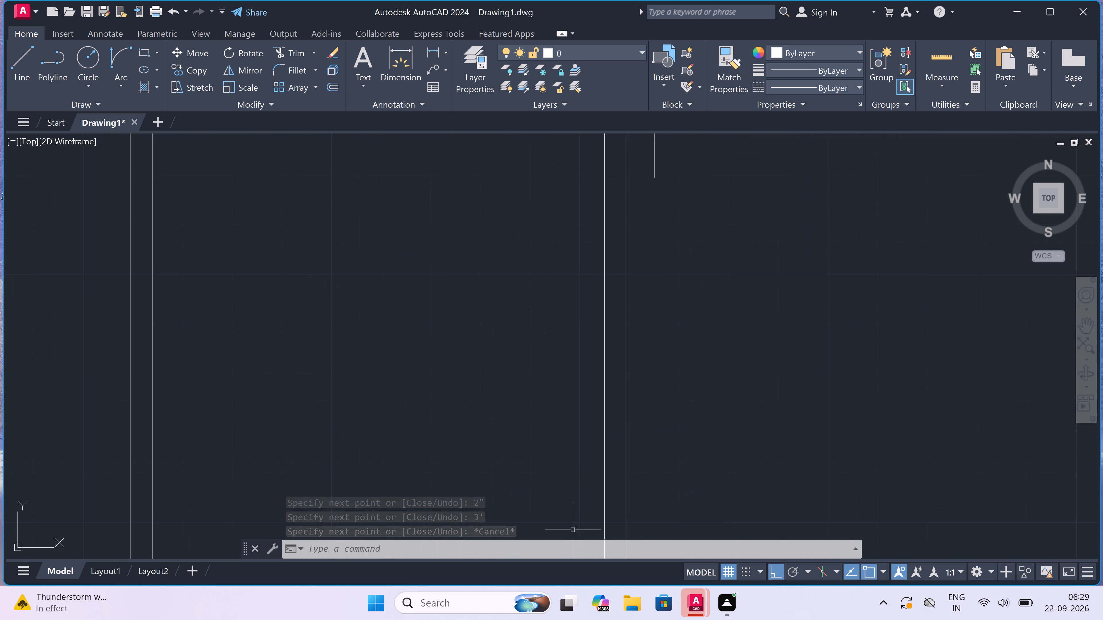
scroll(572, 507, down, 2)
scroll(631, 325, up, 2)
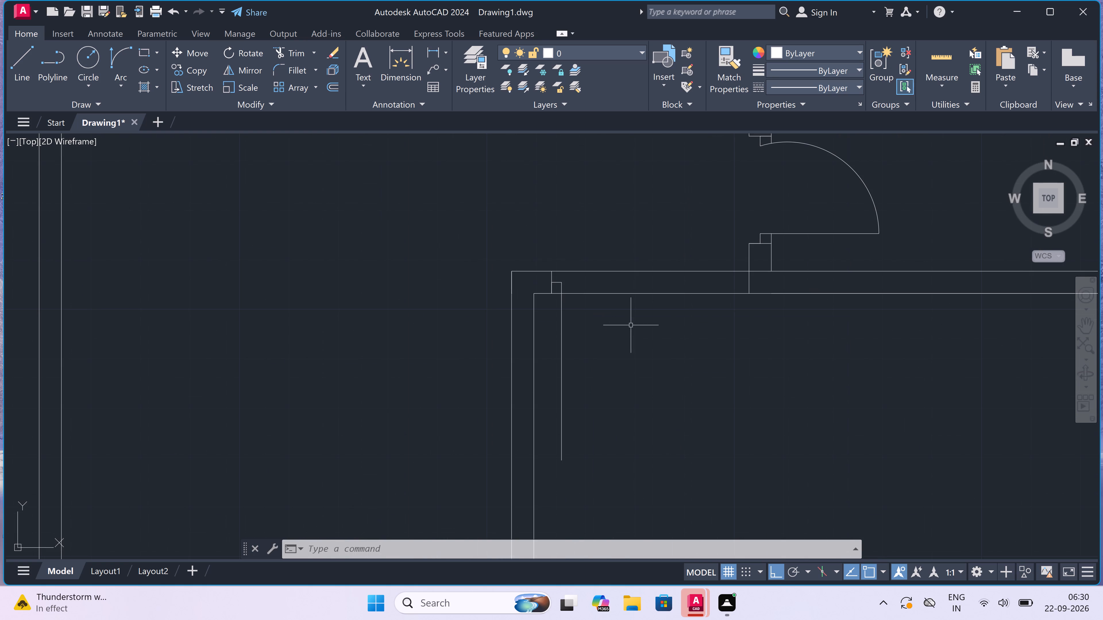
key(space)
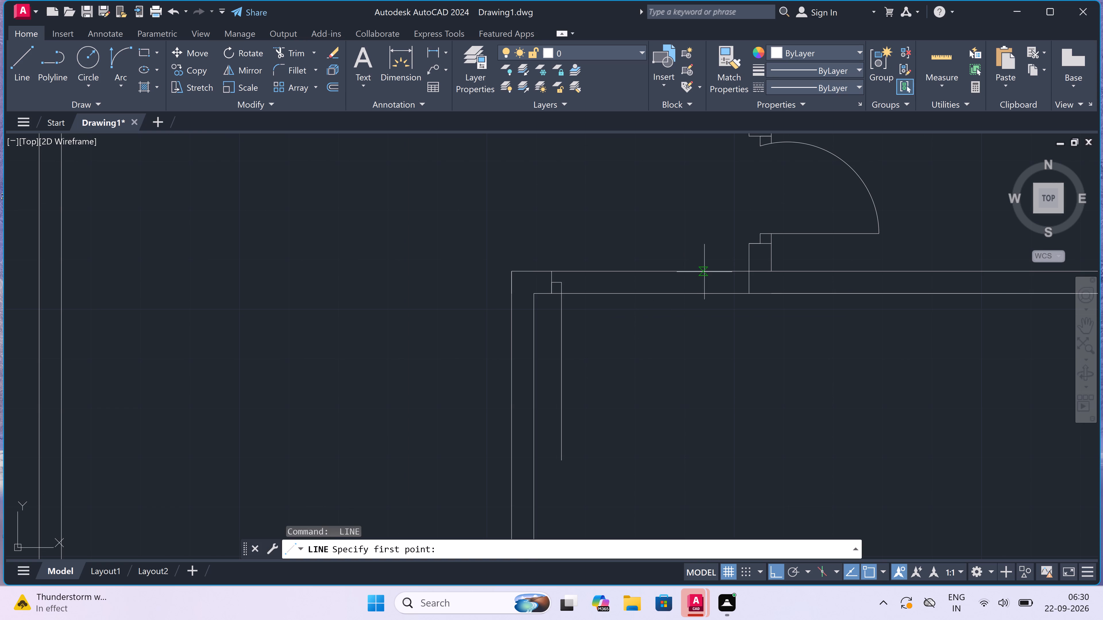
click(716, 271)
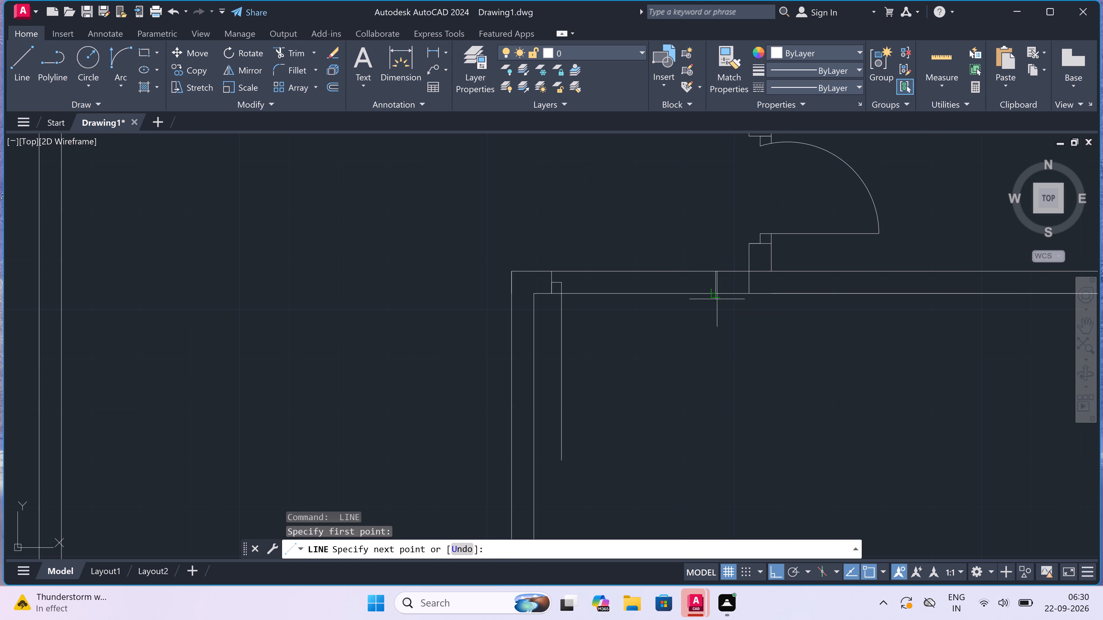
click(717, 297)
click(717, 280)
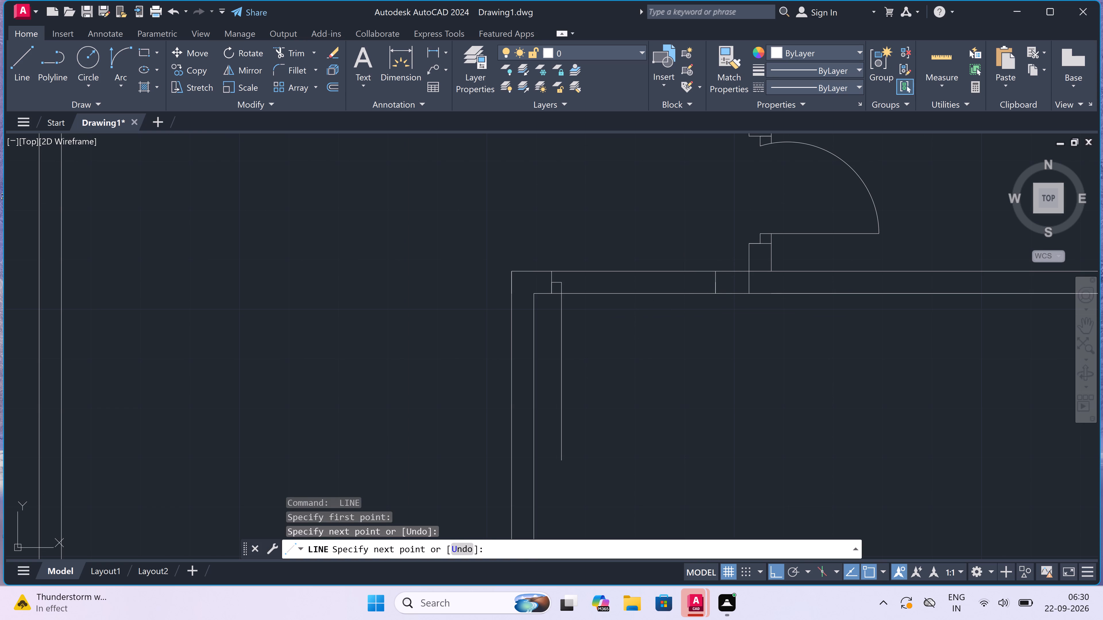
text(2")
key(space)
key(Escape)
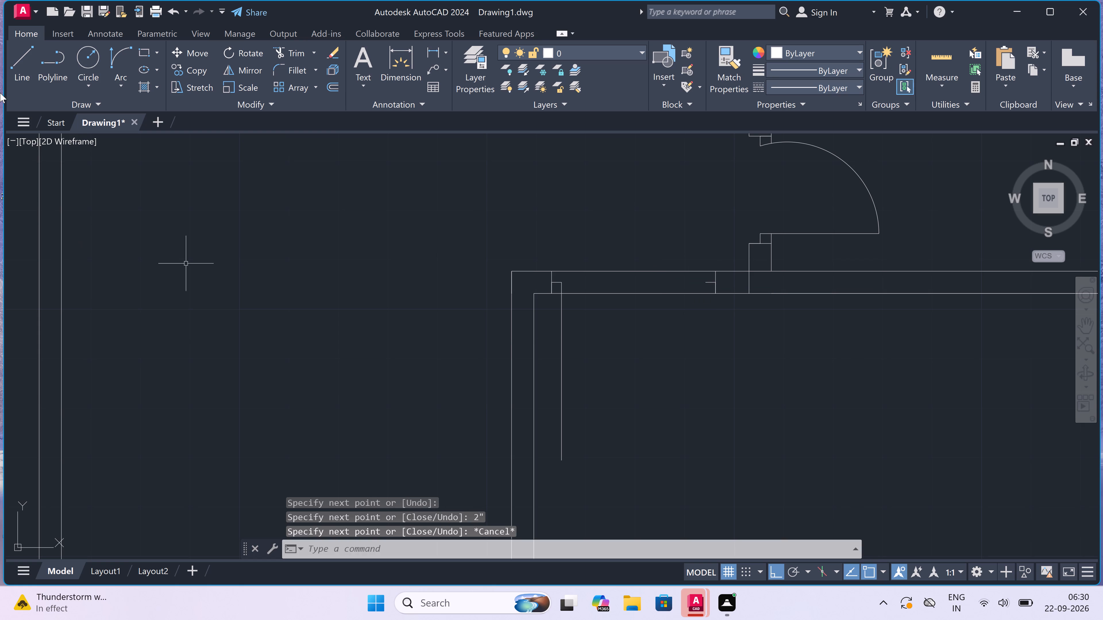
Draw the door swing arc from the leaf's lower end to the end of the opposite jamb's stop.
click(121, 50)
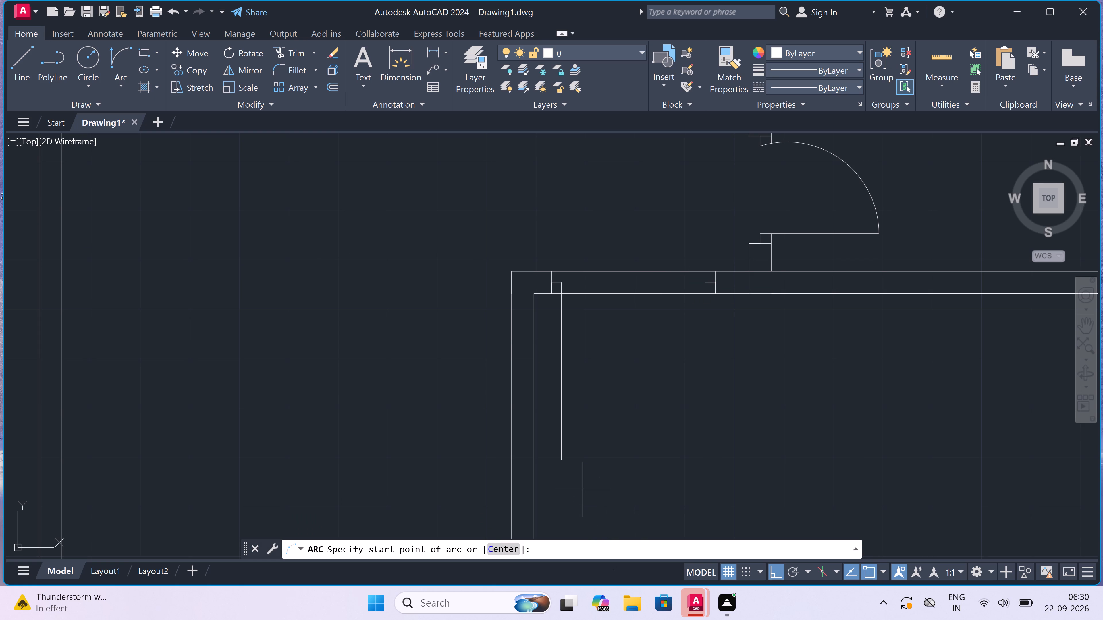
click(560, 457)
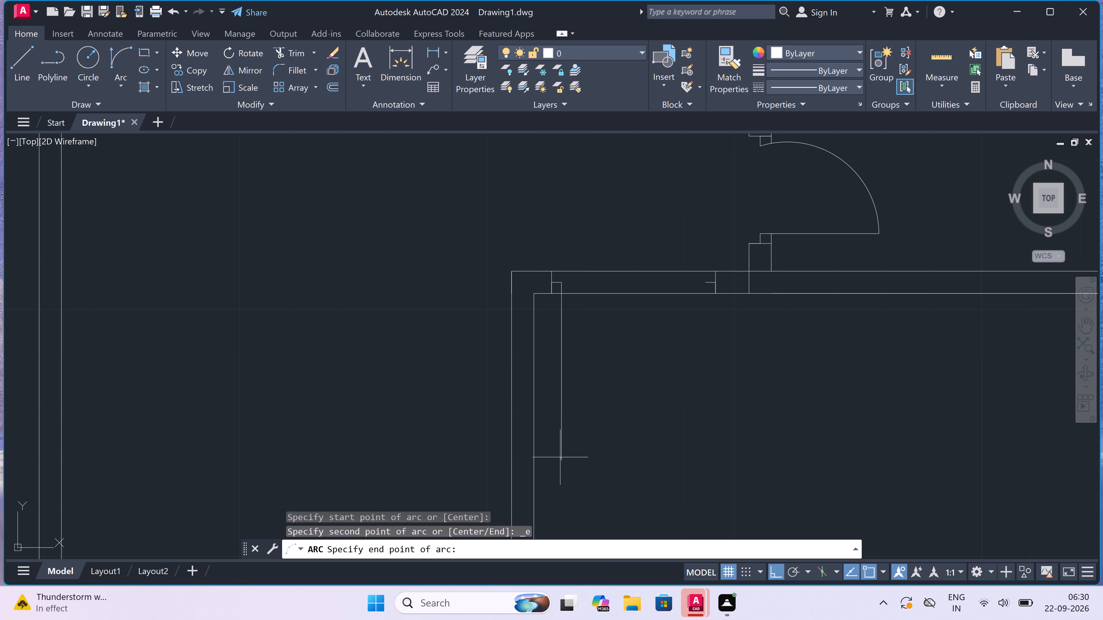
click(708, 283)
click(741, 349)
Trim both wall lines across the new door opening between its two jambs.
text(tr)
key(space)
click(666, 321)
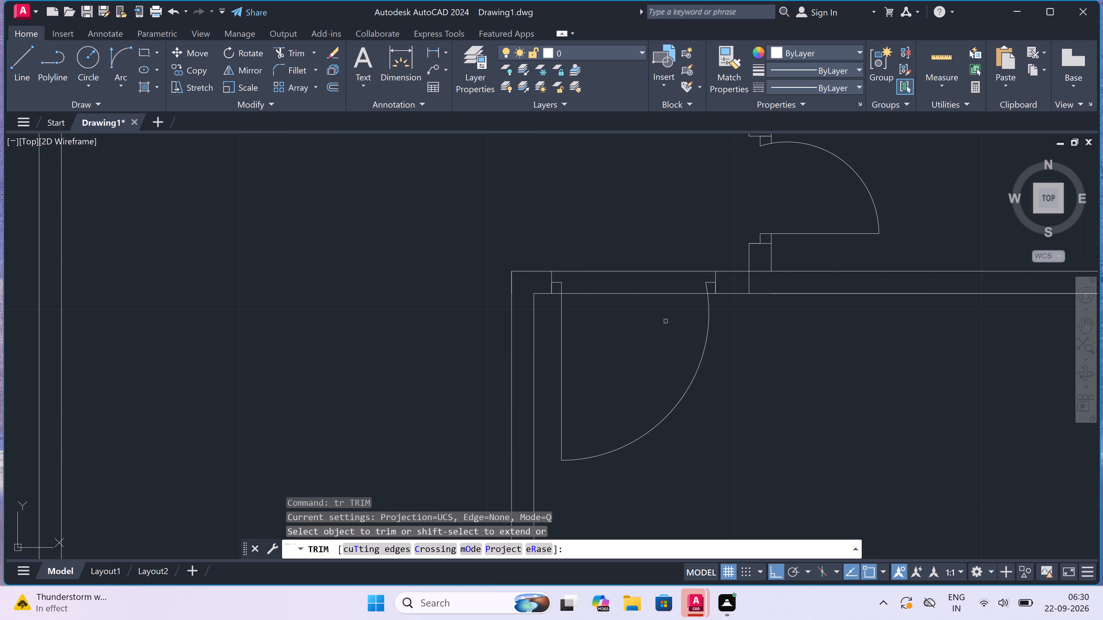
drag(663, 222, 667, 230)
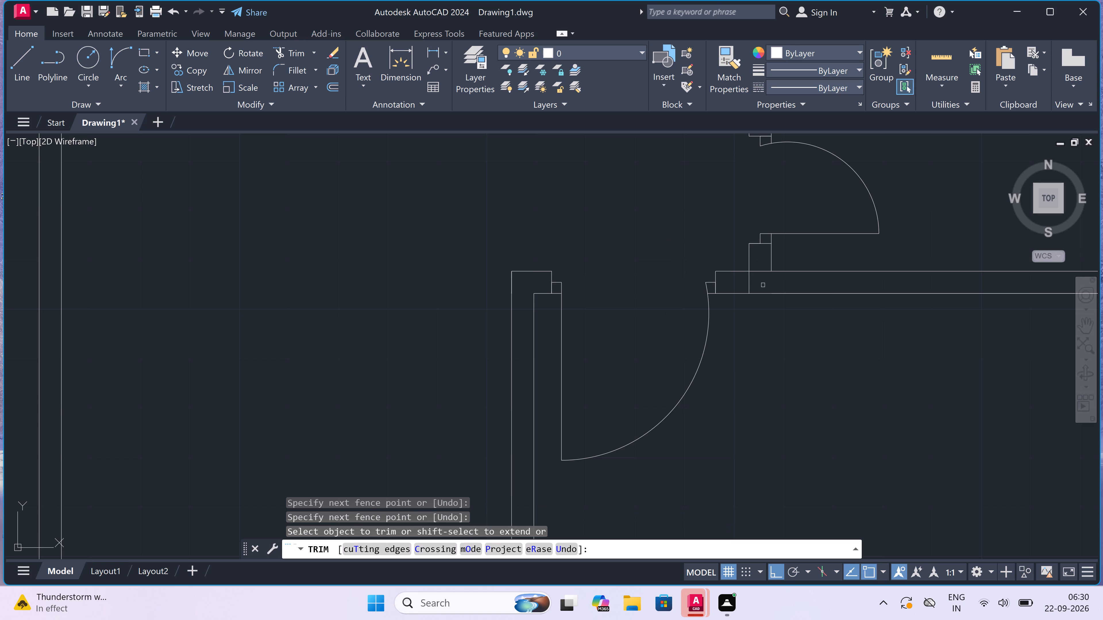
Trim the partition line crossing the wall and the wall's upper line at the junction below the lower small room's door.
click(749, 285)
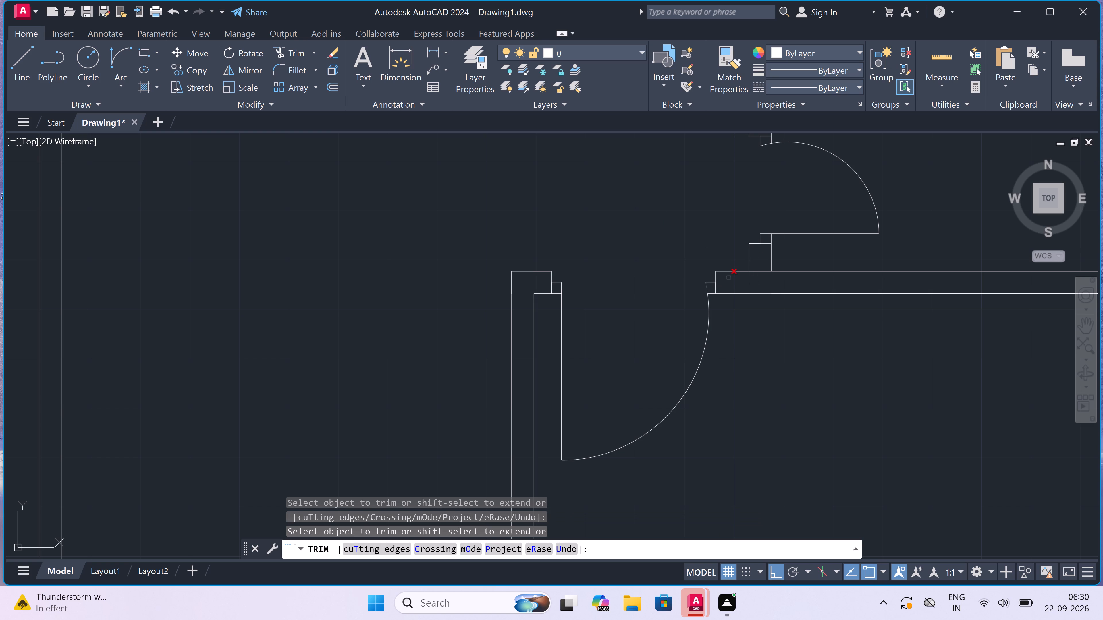
click(758, 272)
scroll(702, 316, down, 2)
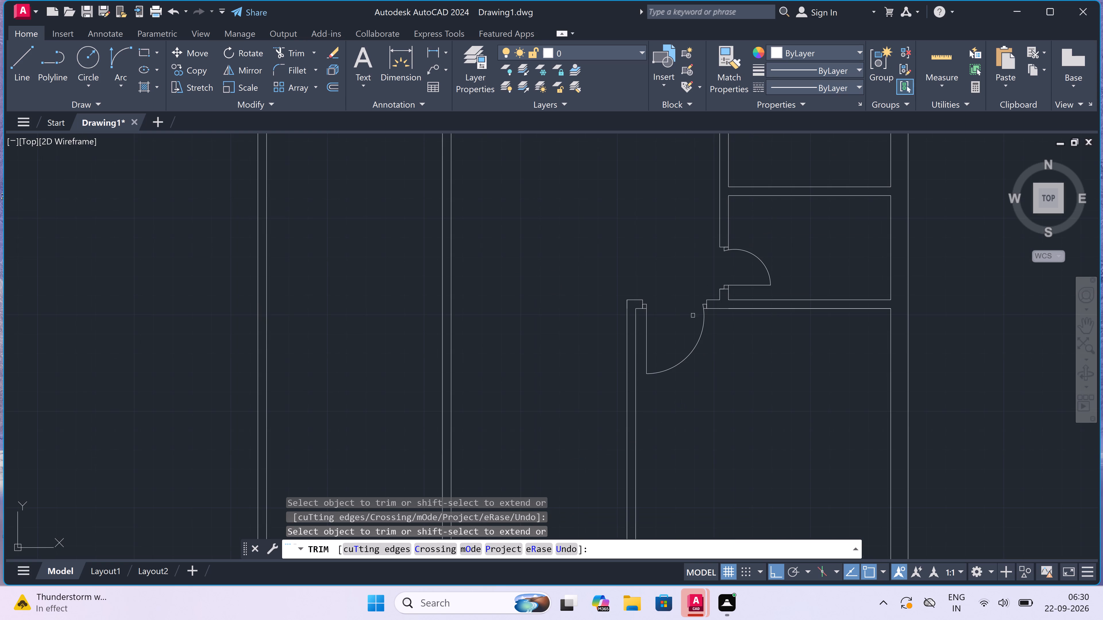
scroll(678, 313, down, 4)
scroll(651, 372, up, 2)
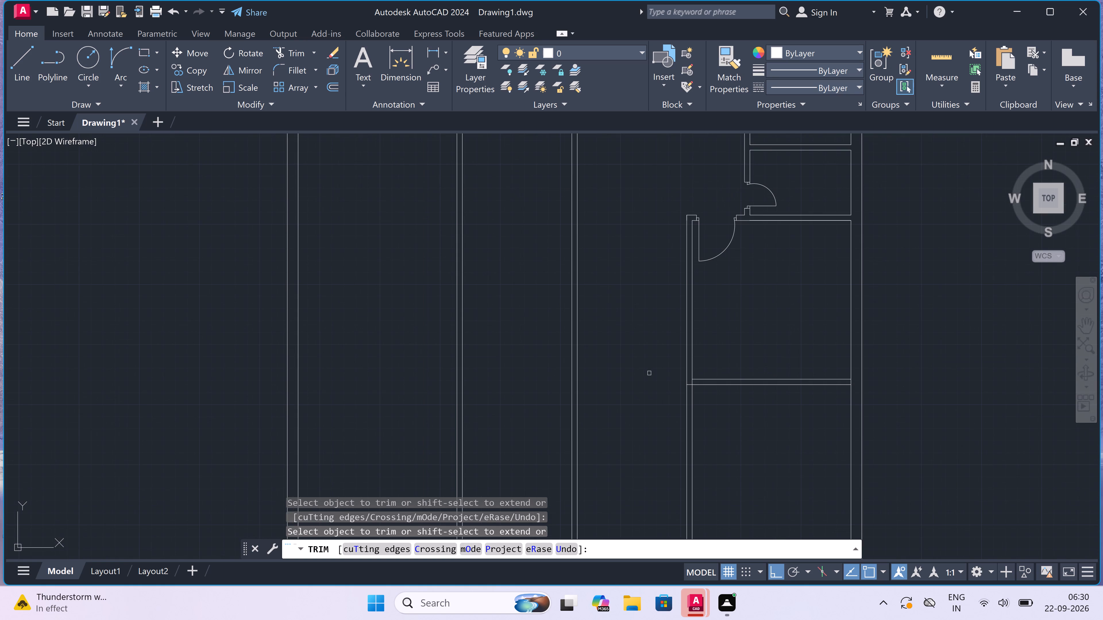
key(Escape)
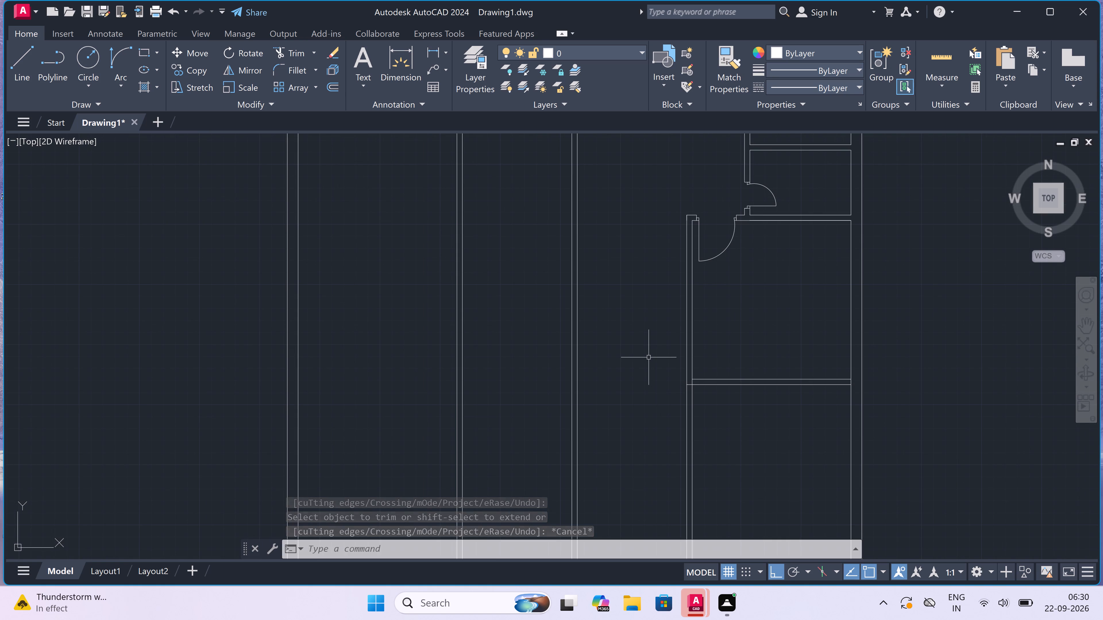
Offset the lower line of the new room's bottom wall 4' downward.
scroll(663, 319, down, 2)
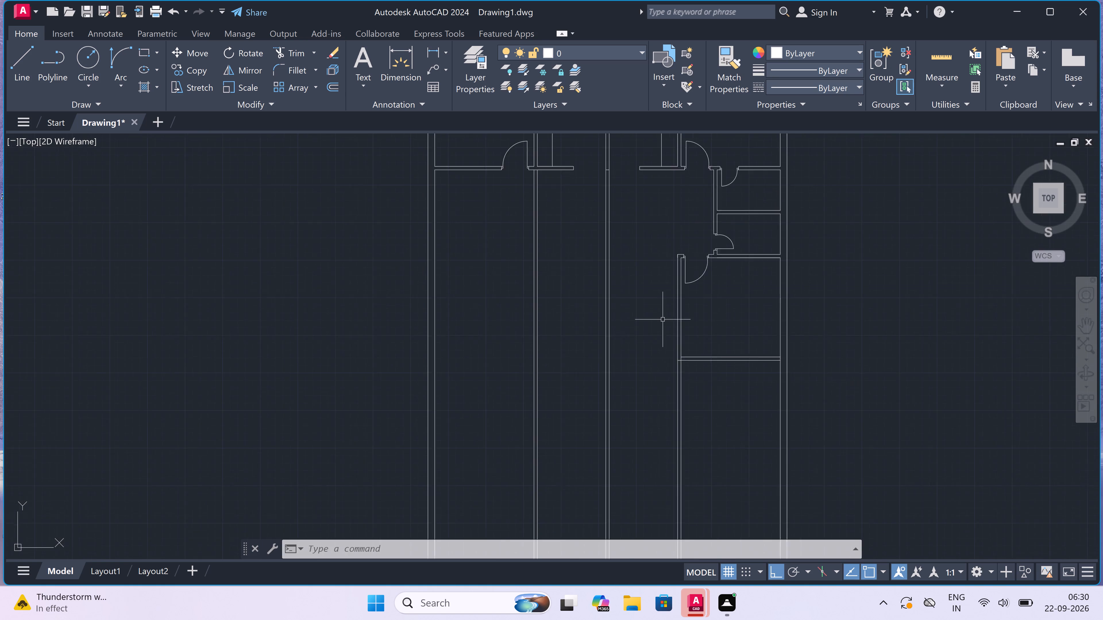
scroll(758, 361, up, 2)
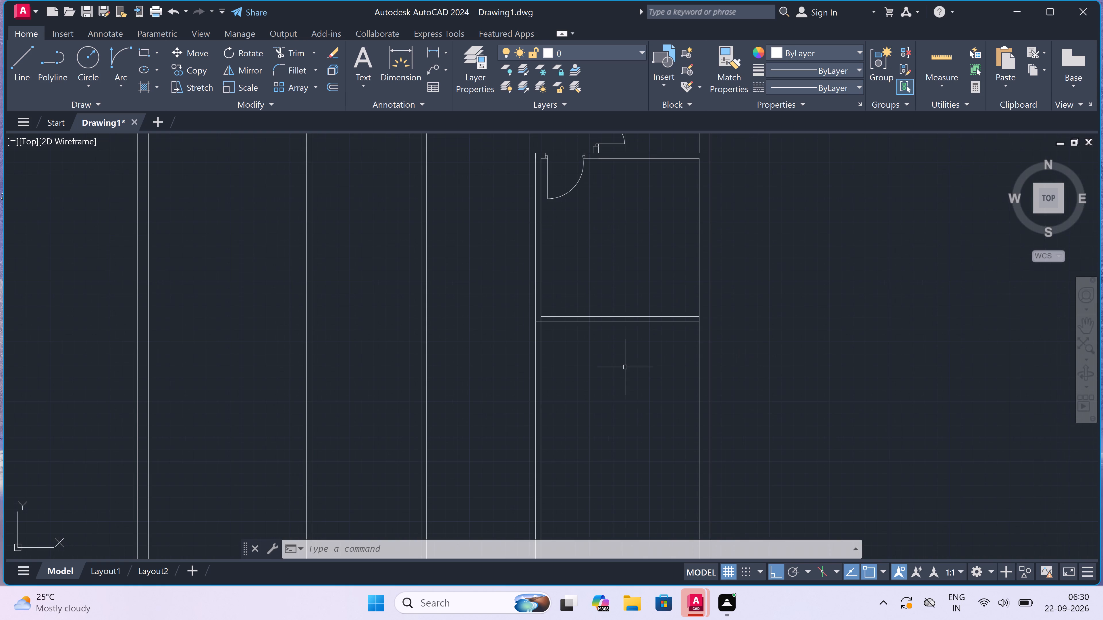
key(o)
key(space)
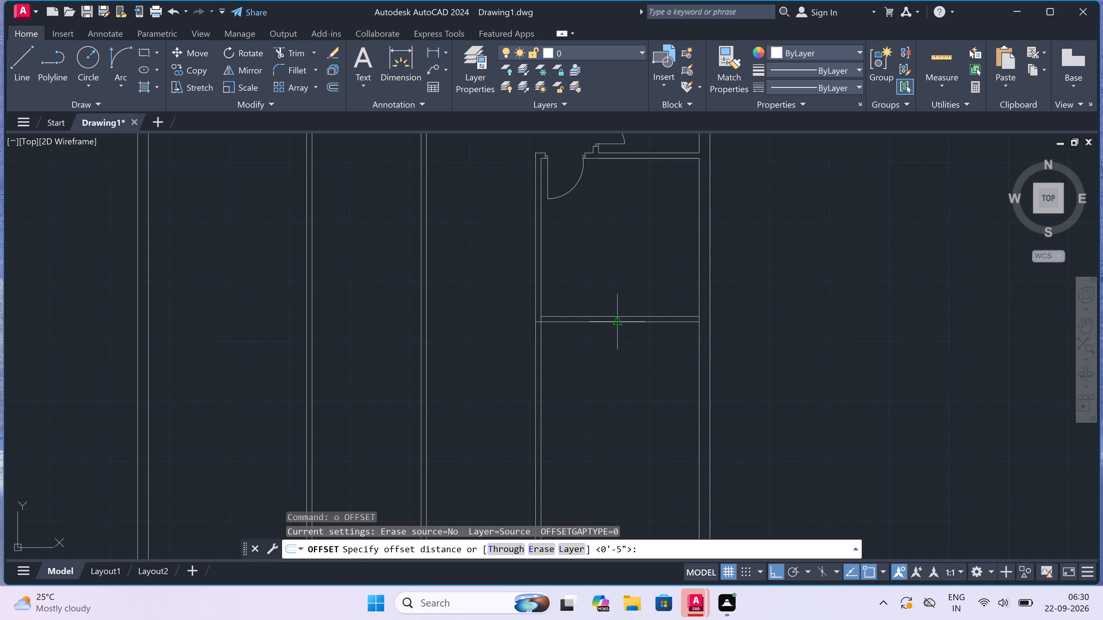
drag(621, 323, 620, 331)
scroll(608, 386, up, 3)
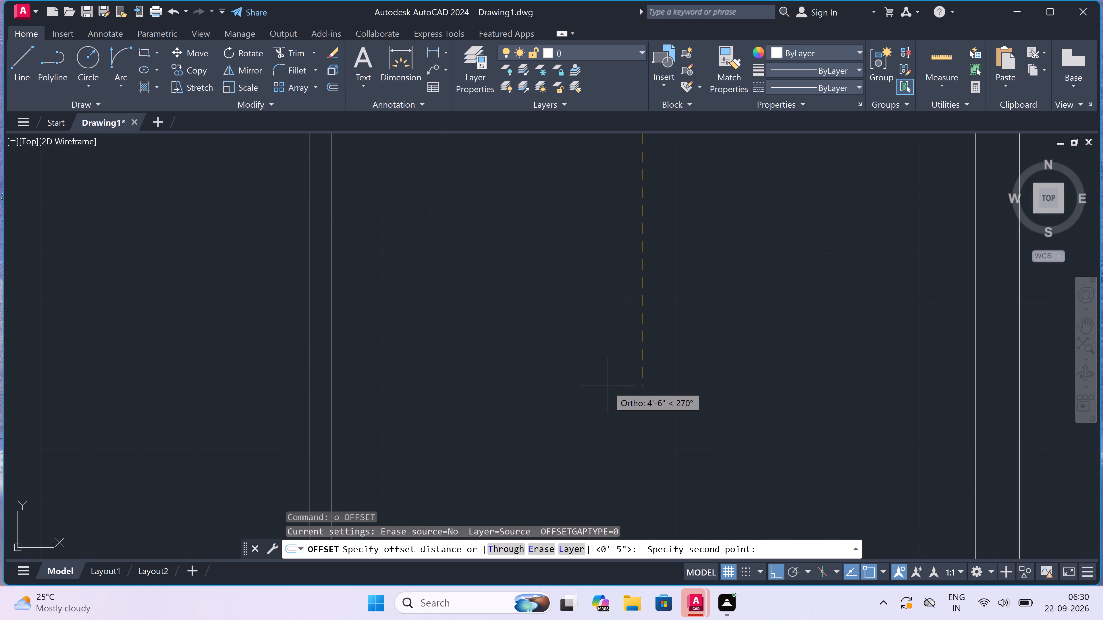
scroll(609, 386, down, 1)
text(4')
key(space)
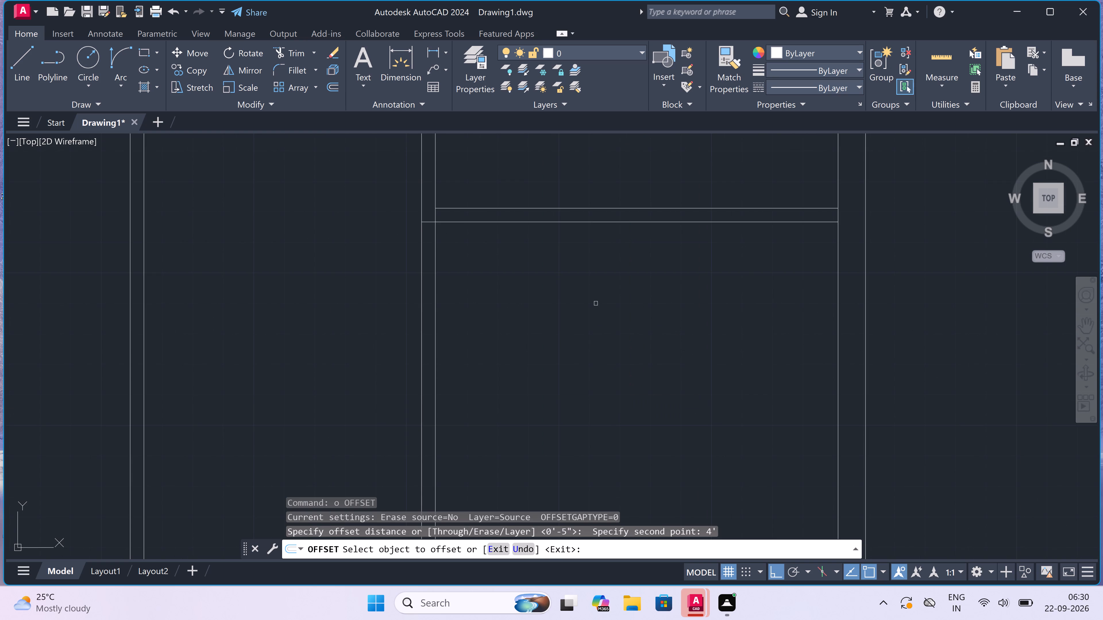
click(610, 223)
click(611, 252)
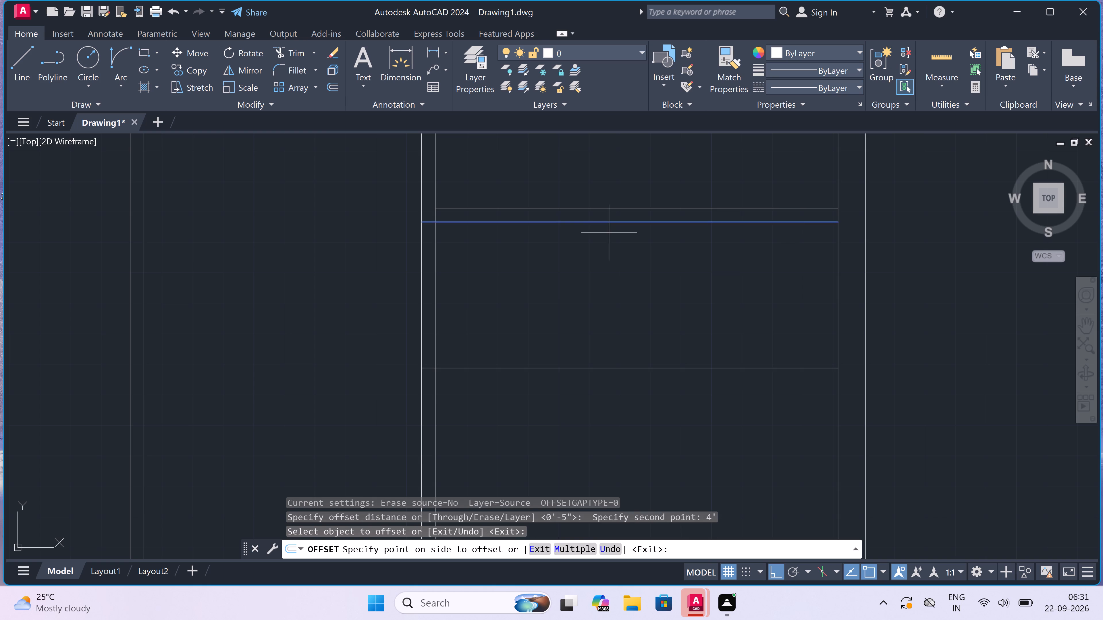
key(Escape)
Offset the lower boundary line of the 4' space 4.5" downward to form the wall's second line.
key(space)
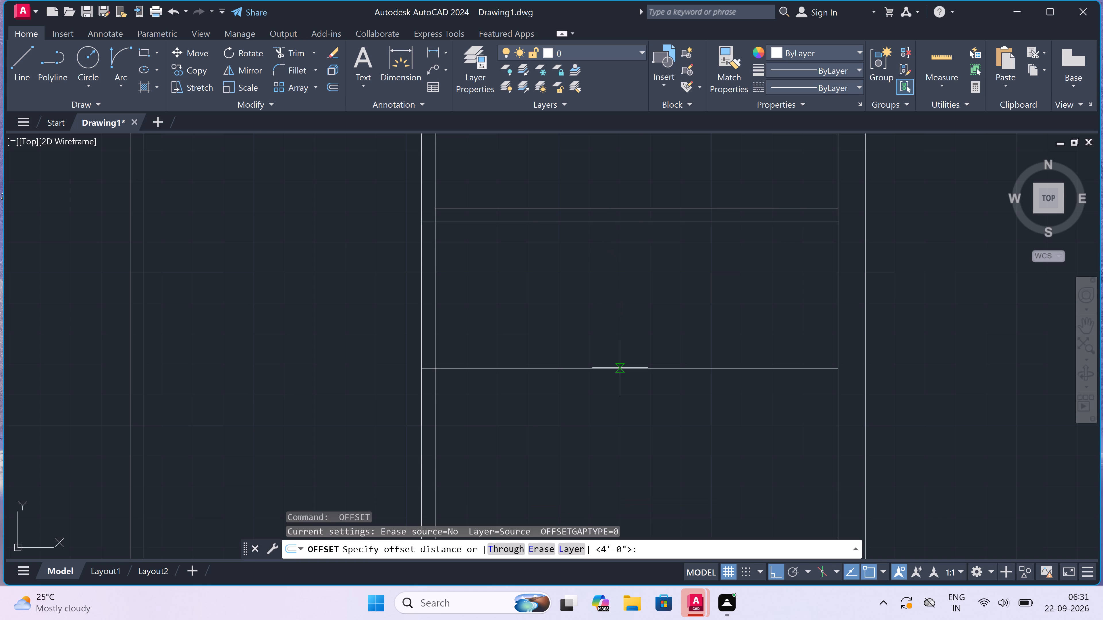
drag(619, 363, 627, 403)
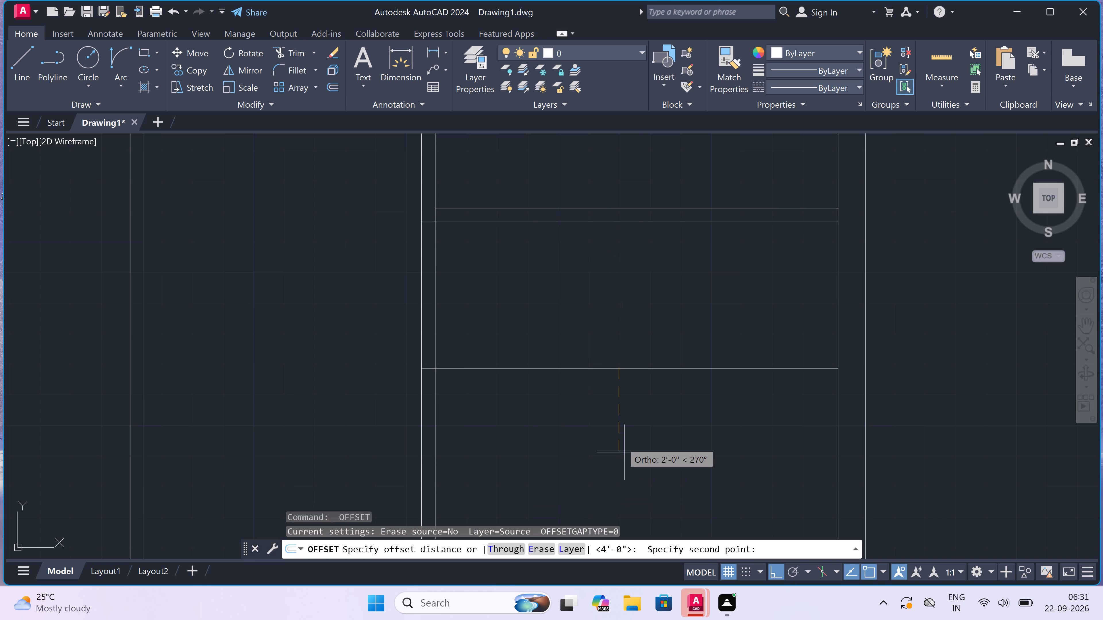
text(4.5")
key(space)
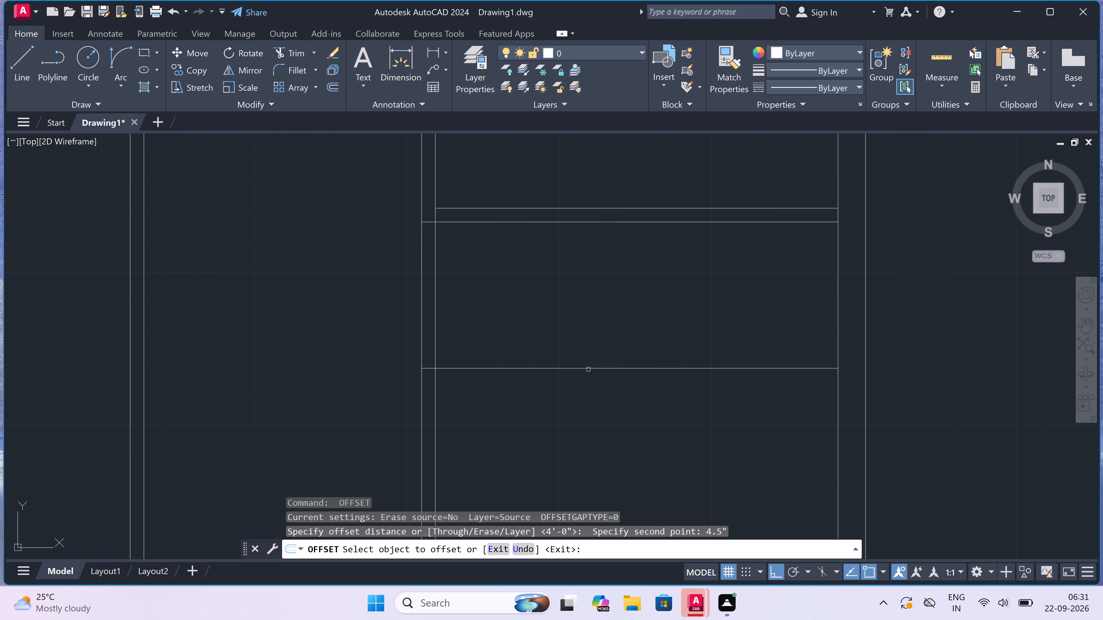
drag(588, 369, 587, 373)
click(585, 391)
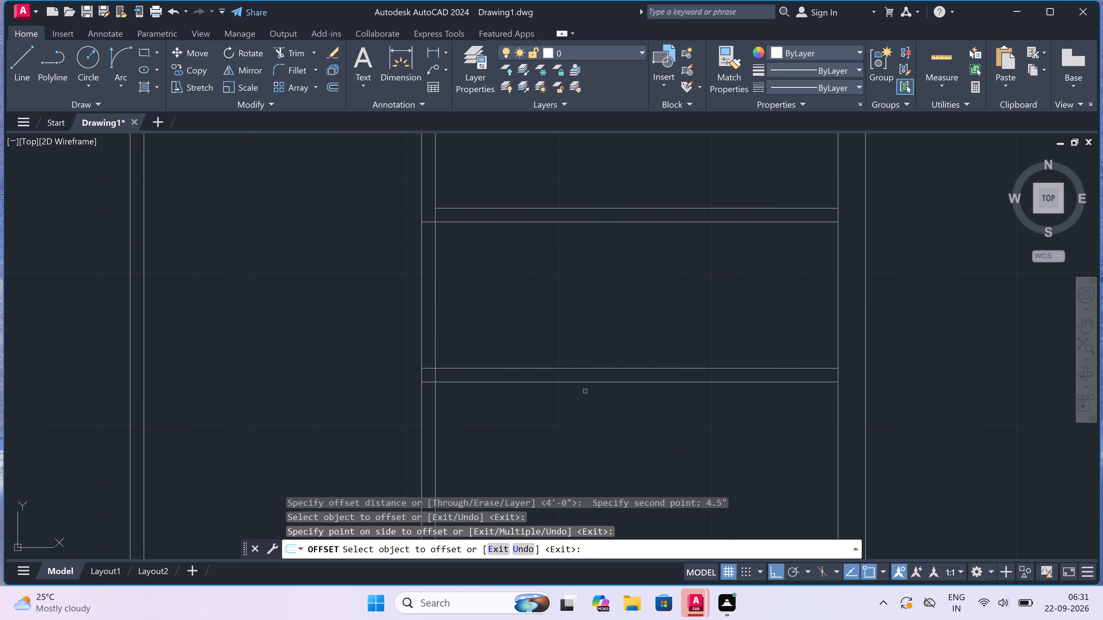
key(Escape)
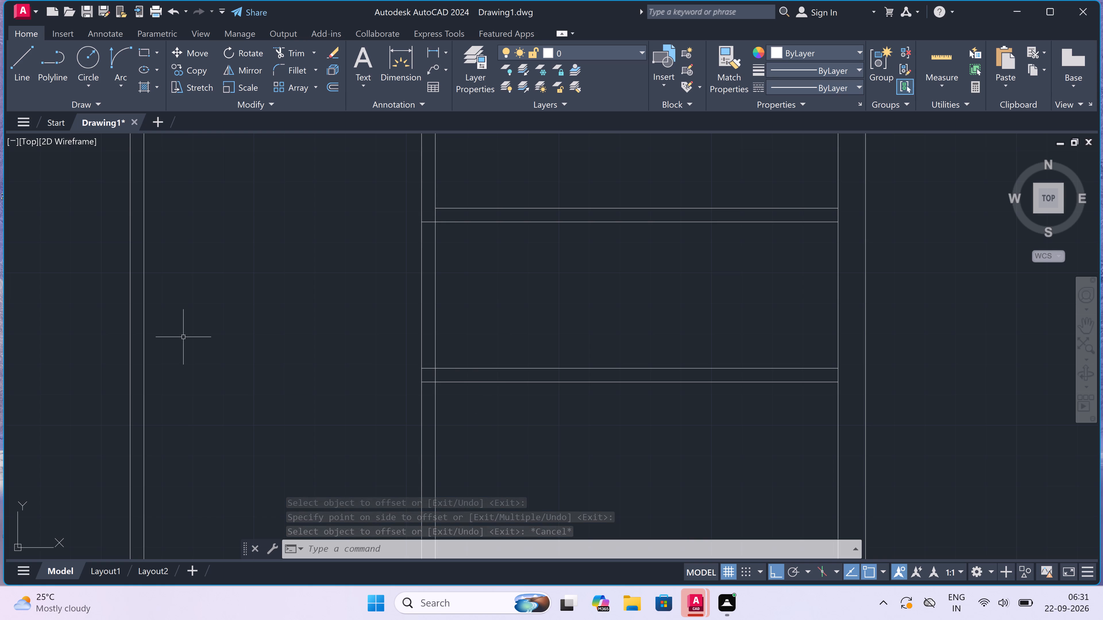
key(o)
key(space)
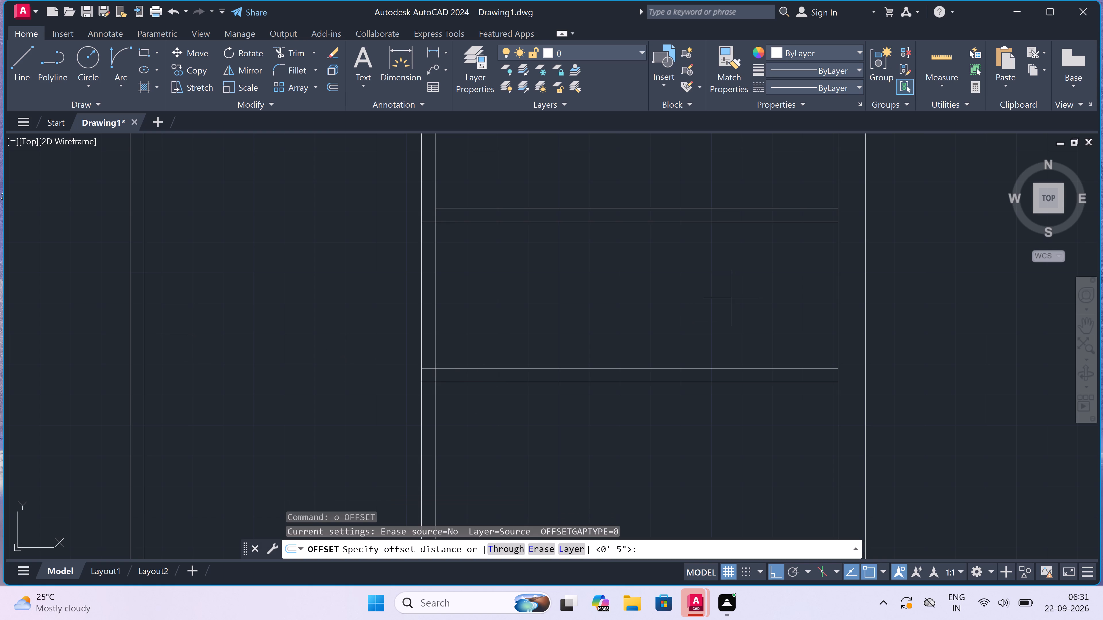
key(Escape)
Draw a 4.5" thick vertical partition across the 4' space, starting 8' from the outer wall's inner face along the lower wall.
key(l)
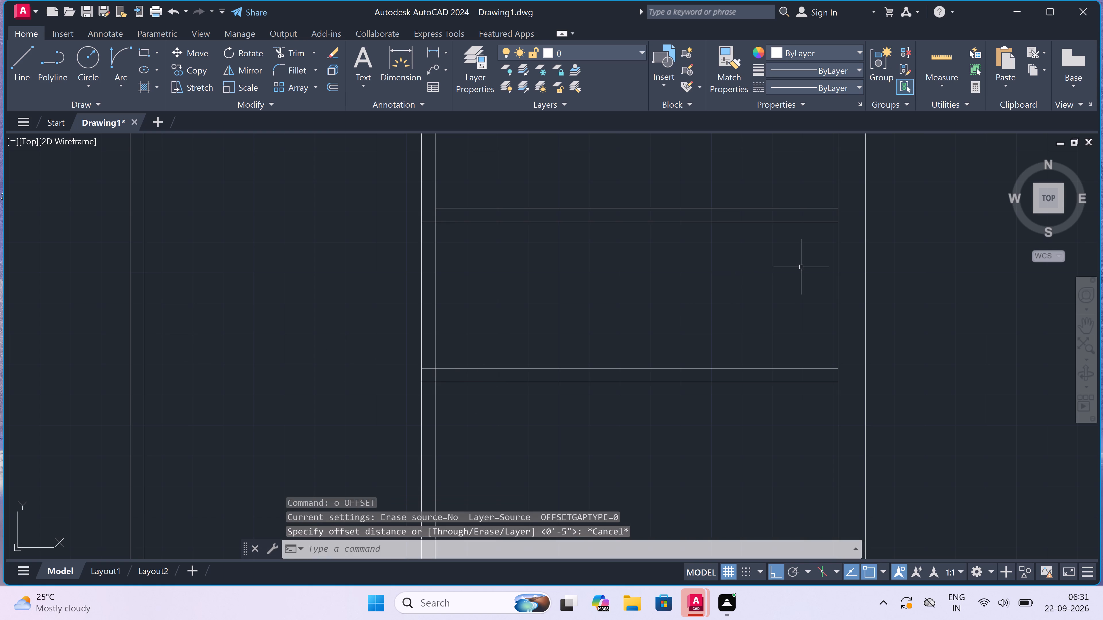
key(space)
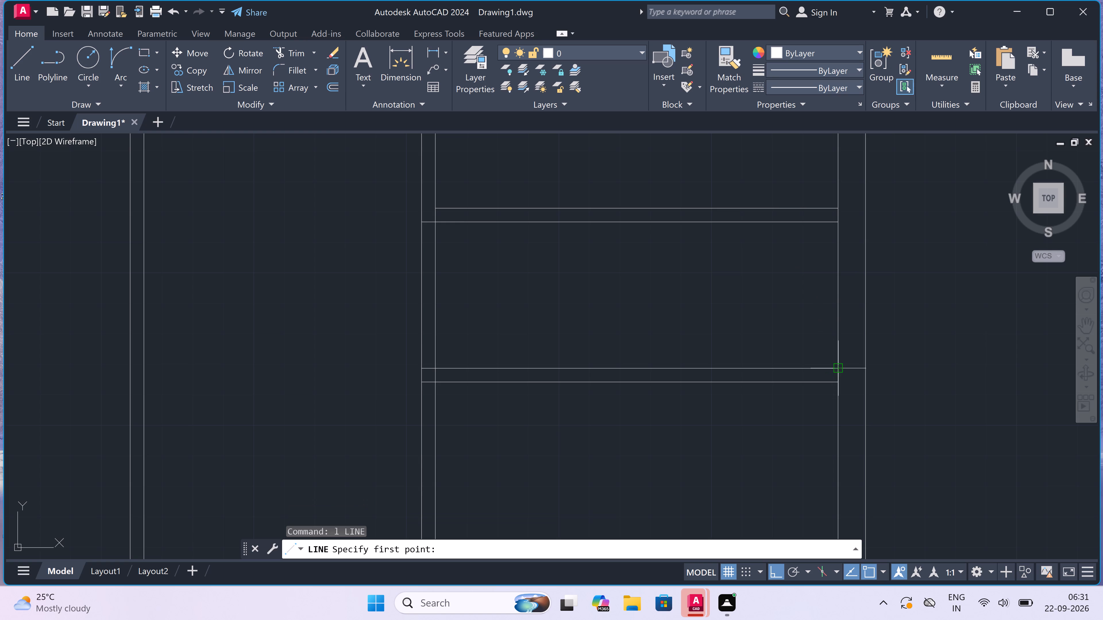
click(836, 367)
text(8')
key(space)
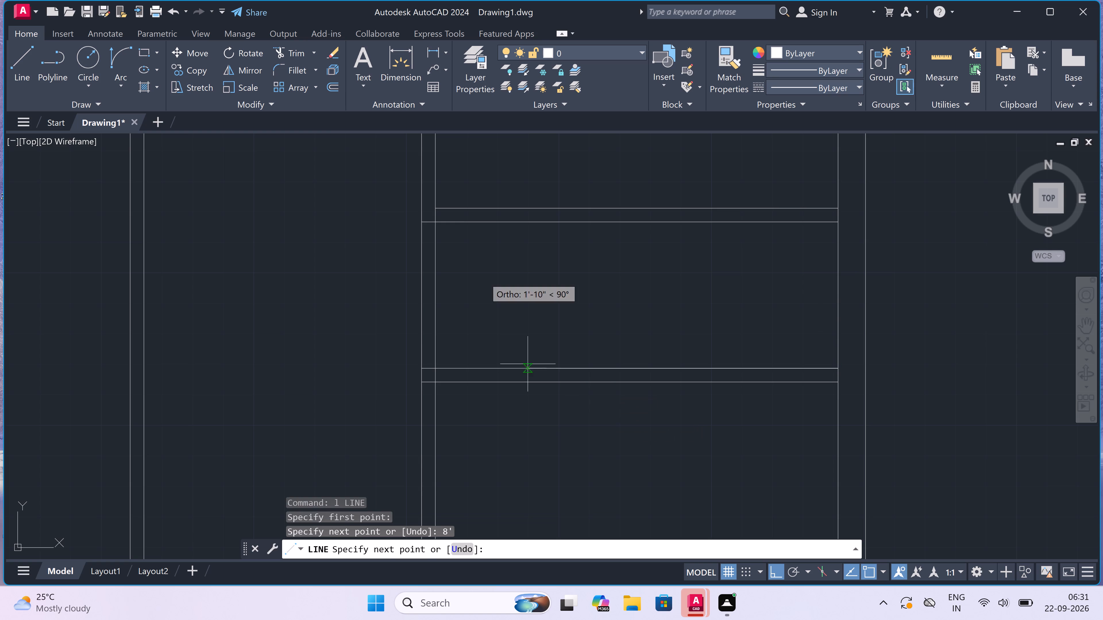
click(541, 222)
text(4.5")
key(space)
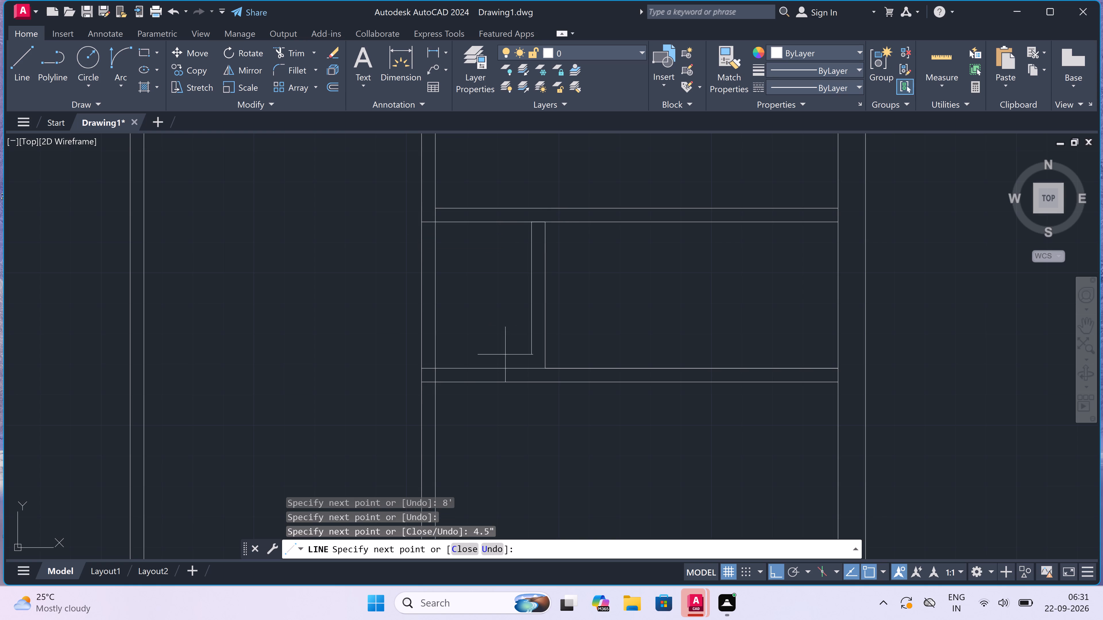
click(527, 370)
key(Escape)
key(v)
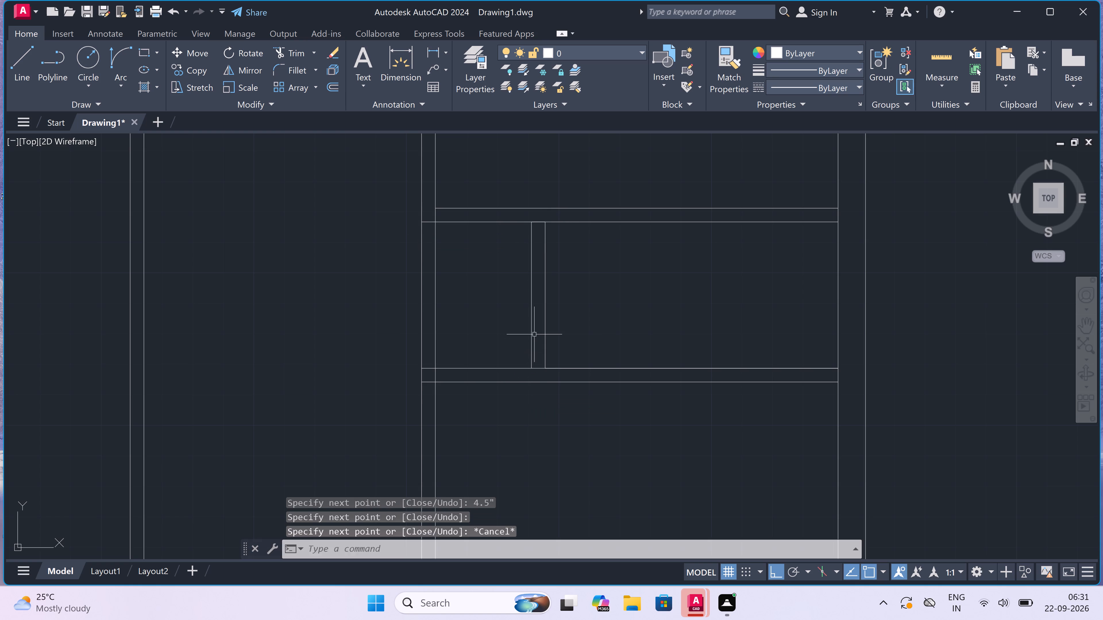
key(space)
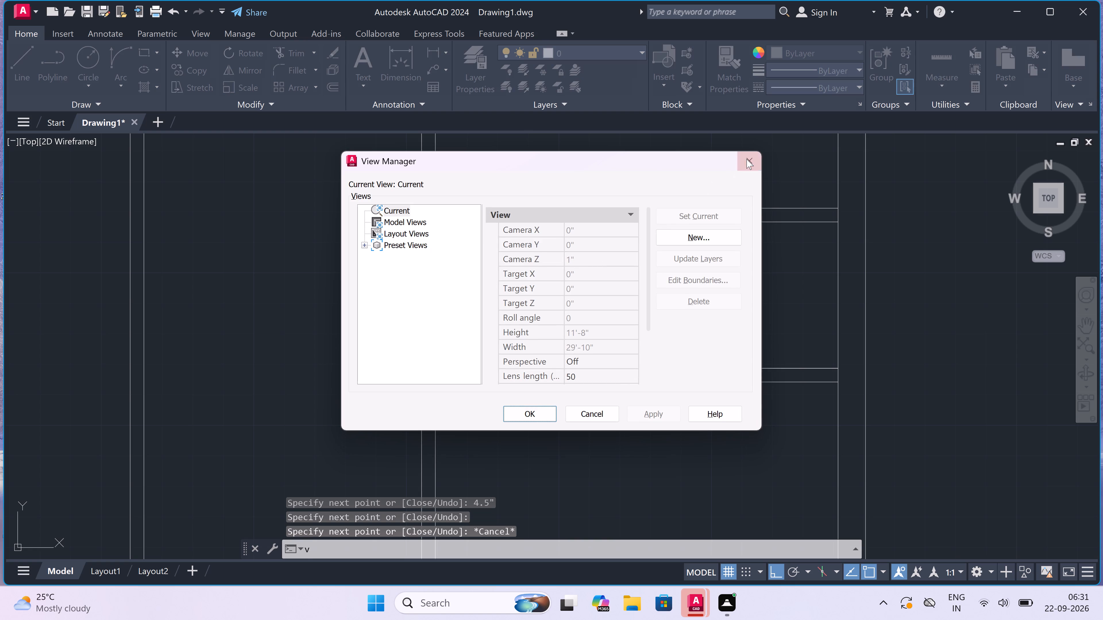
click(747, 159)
Draw two short jamb lines across the new partition, one near its lower end and one near its upper end.
key(l)
key(space)
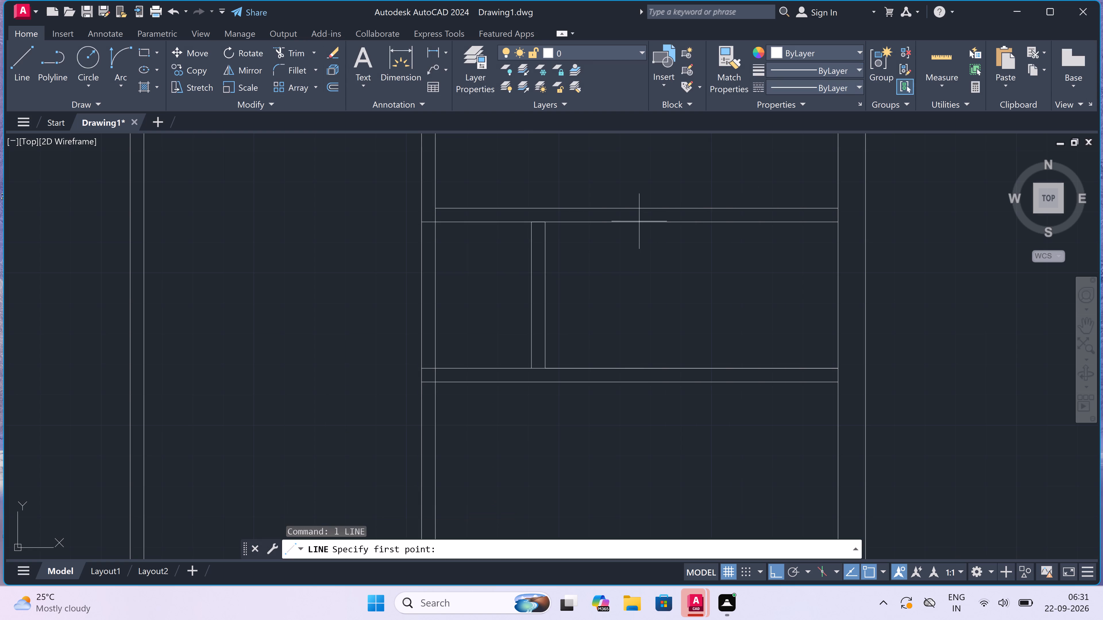
click(529, 332)
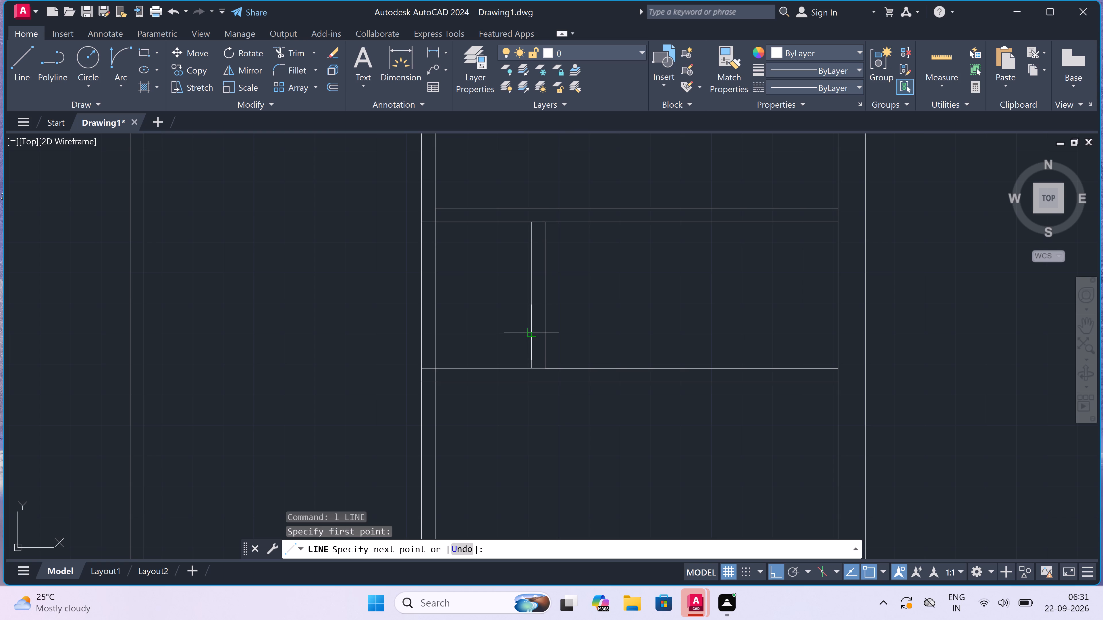
click(543, 334)
key(Escape)
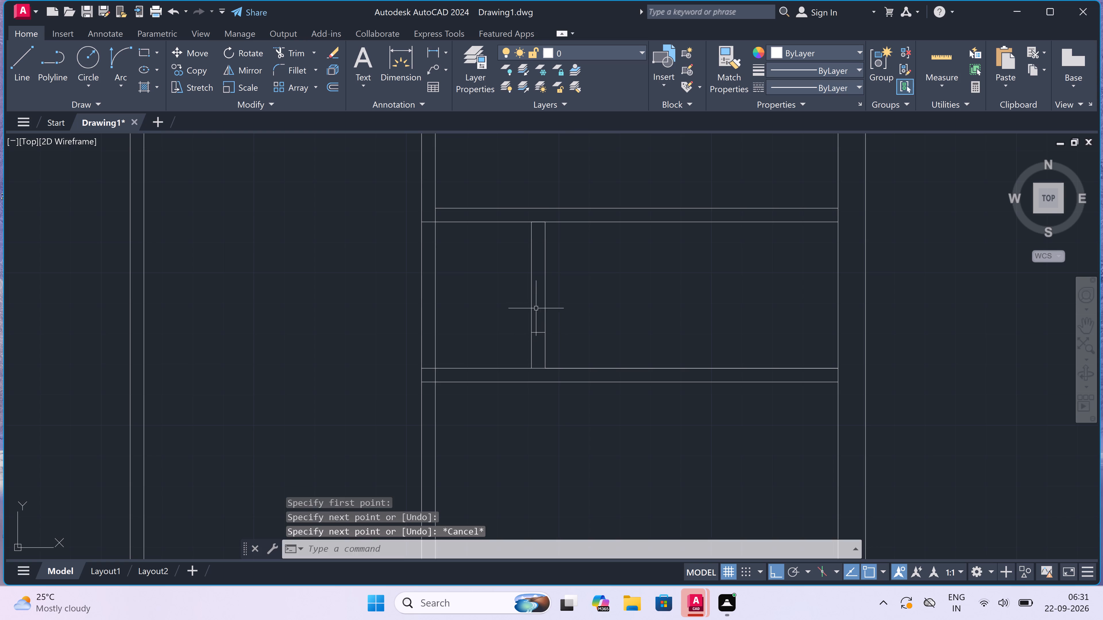
key(space)
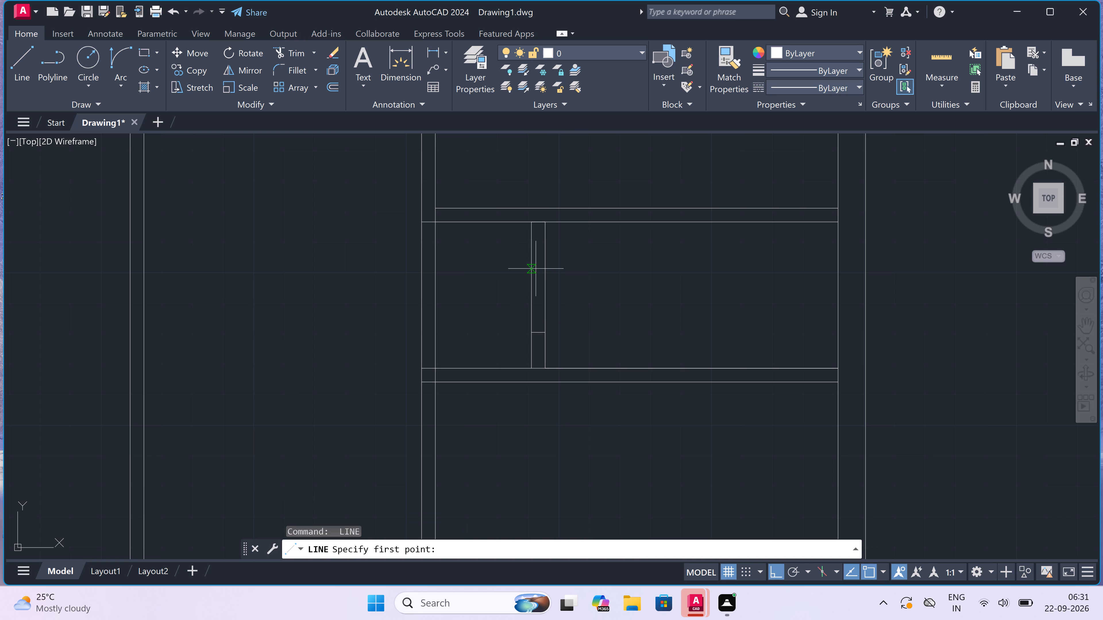
click(532, 262)
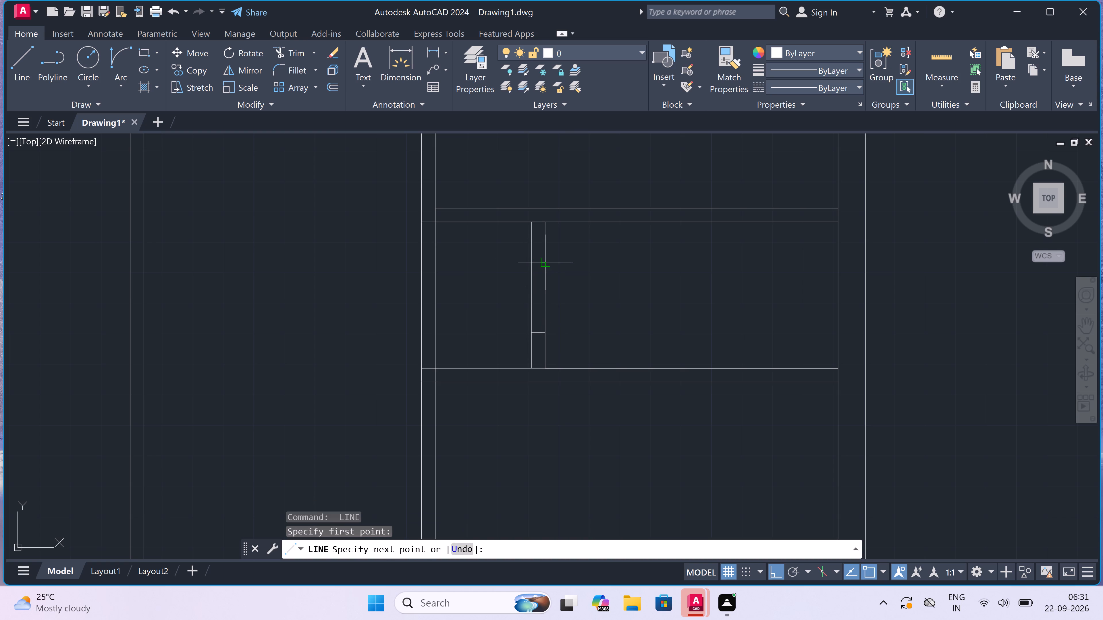
click(544, 263)
key(Escape)
Trim both lines of the new partition between its two jamb lines to make the opening.
text(tr)
key(space)
click(560, 289)
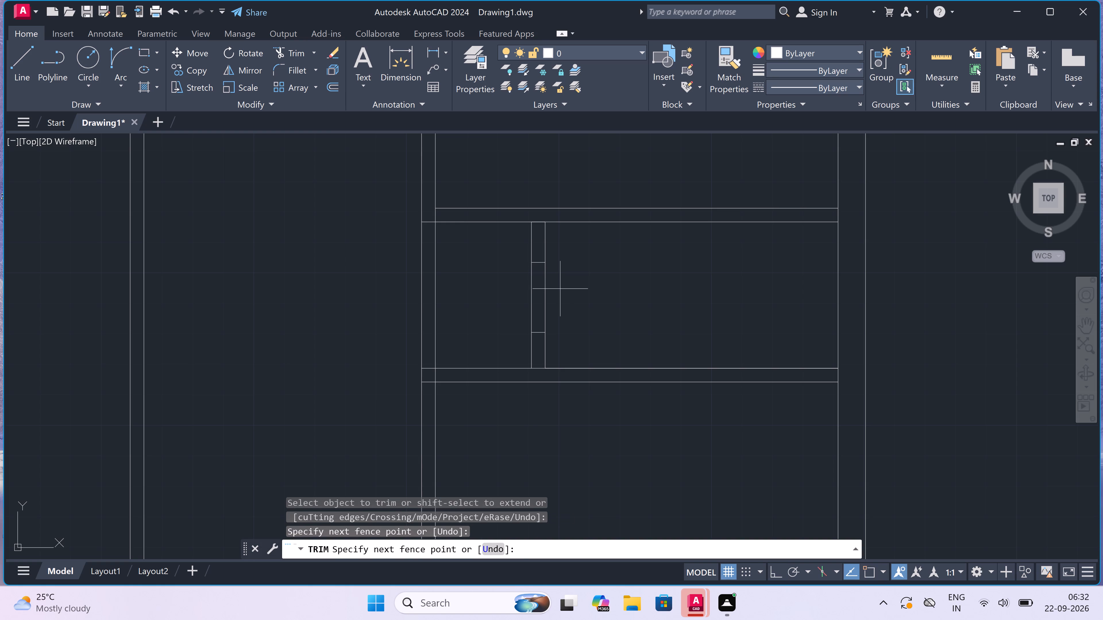
click(515, 289)
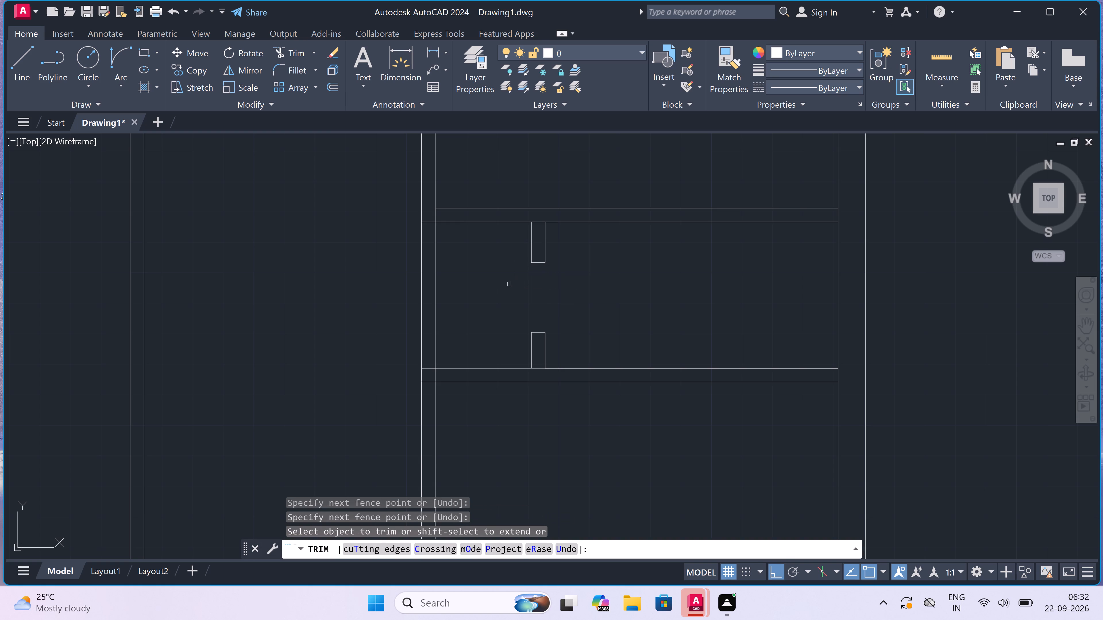
Trim both lines of the long vertical wall where they close the open end of the 4' space.
click(461, 281)
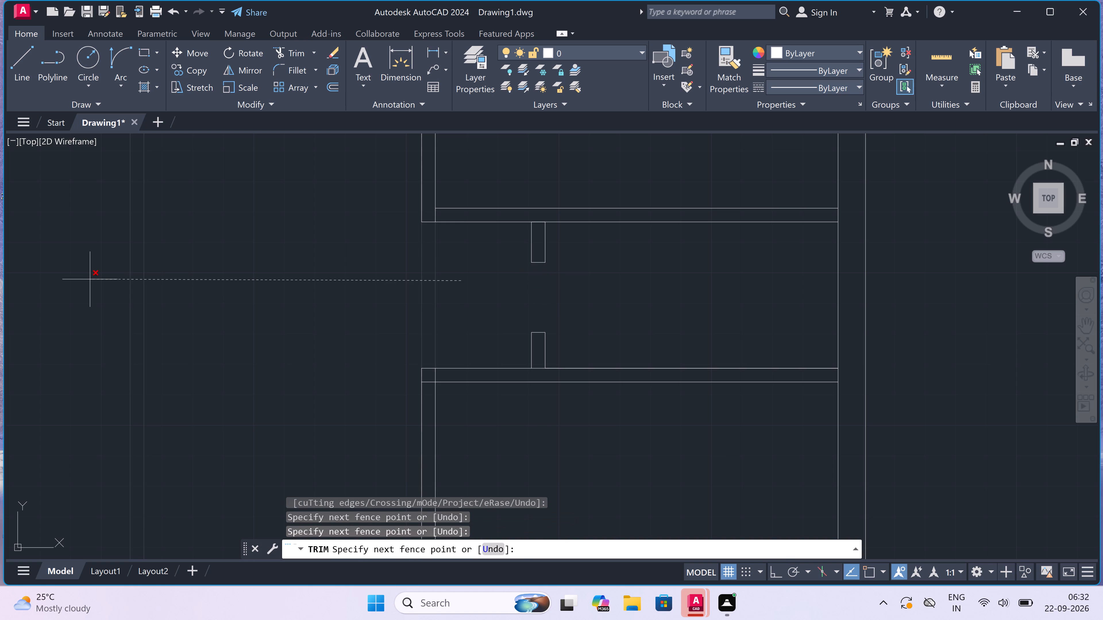
click(227, 282)
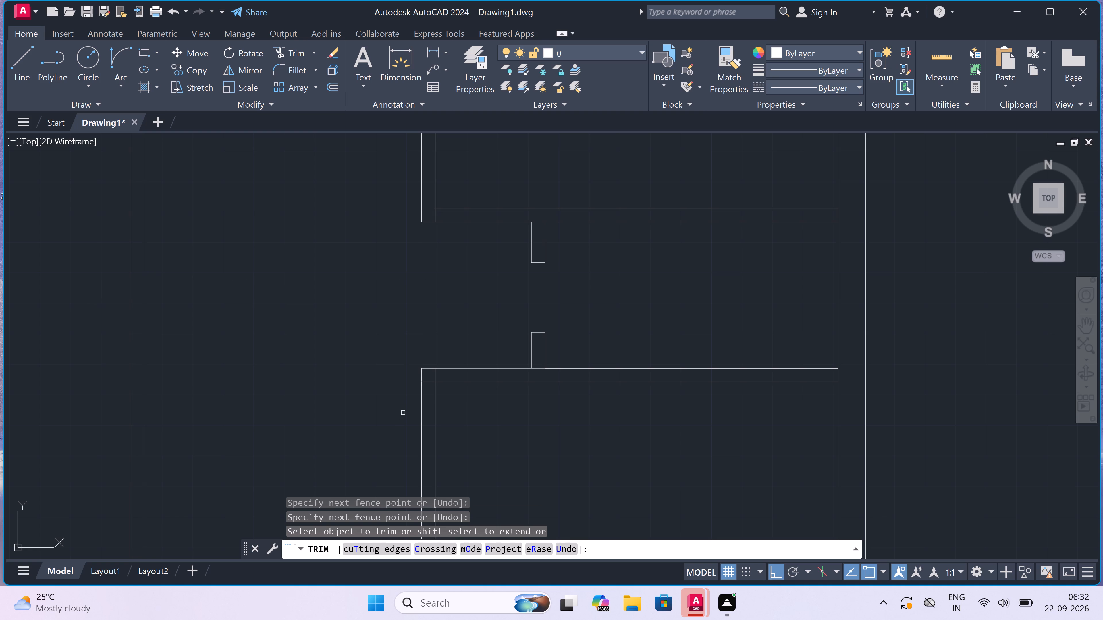
Trim the vertical wall's inner line where it crosses the thickness of the 4' space's lower and upper walls.
scroll(433, 384, up, 2)
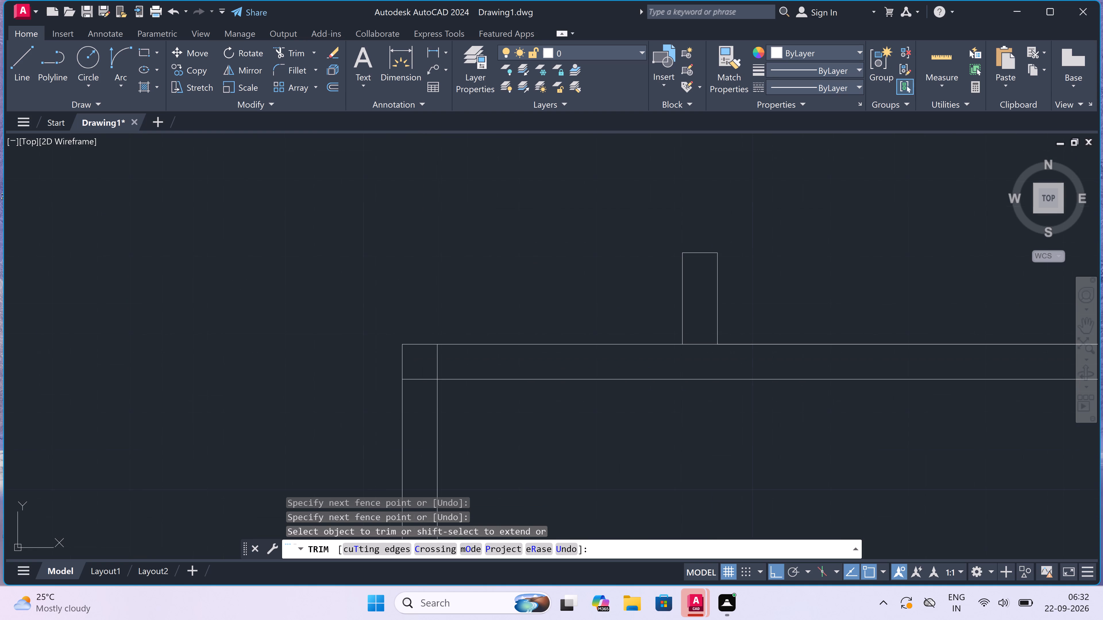
click(432, 367)
click(474, 365)
scroll(474, 365, down, 5)
scroll(470, 326, up, 4)
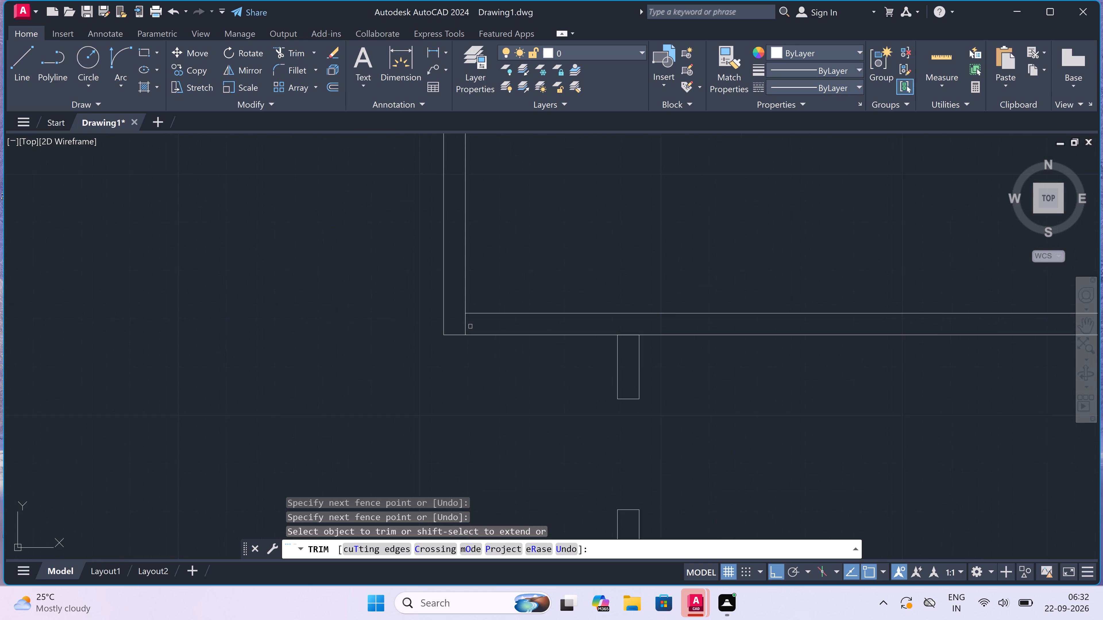
scroll(470, 326, up, 2)
click(429, 320)
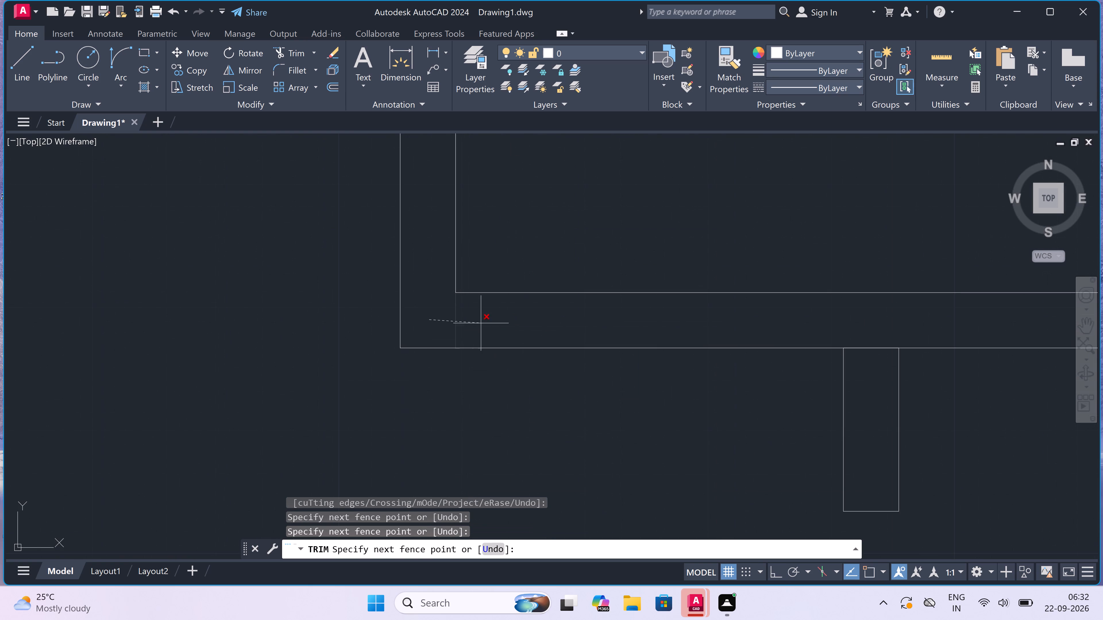
click(481, 323)
Trim the outer wall's inner line where the 4' space's upper and lower walls join it.
scroll(481, 323, down, 8)
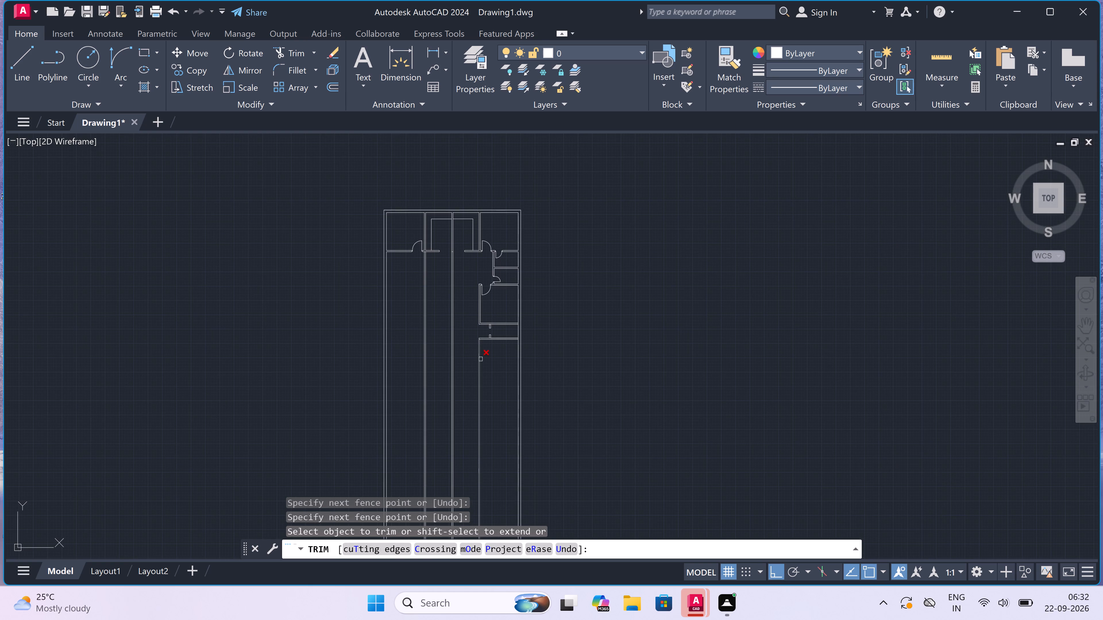
scroll(483, 371, up, 4)
scroll(483, 371, down, 1)
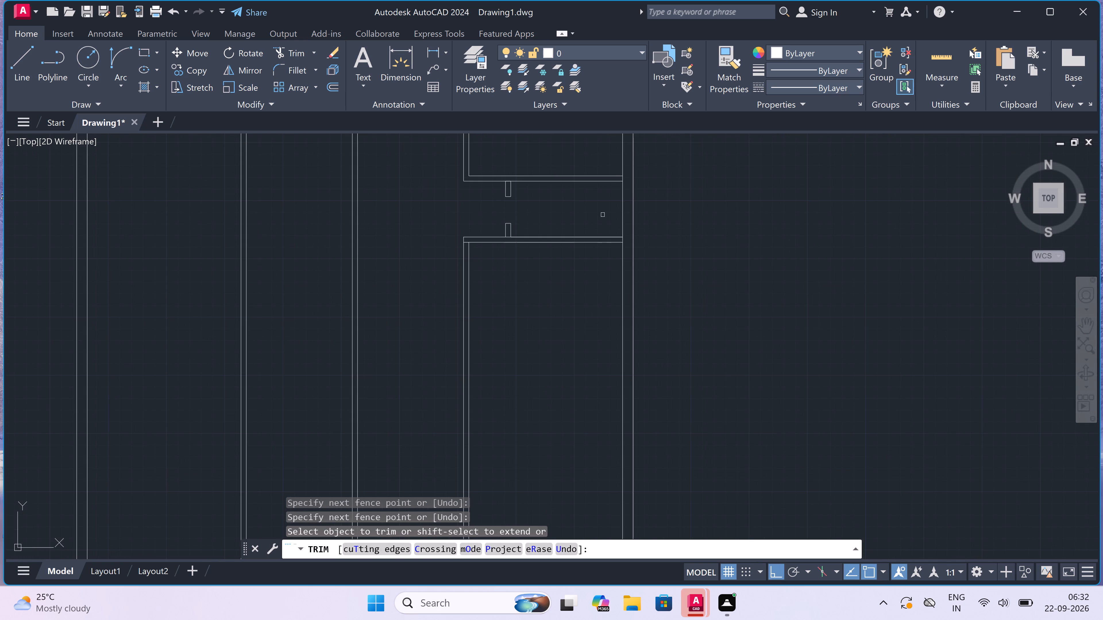
scroll(622, 171, up, 3)
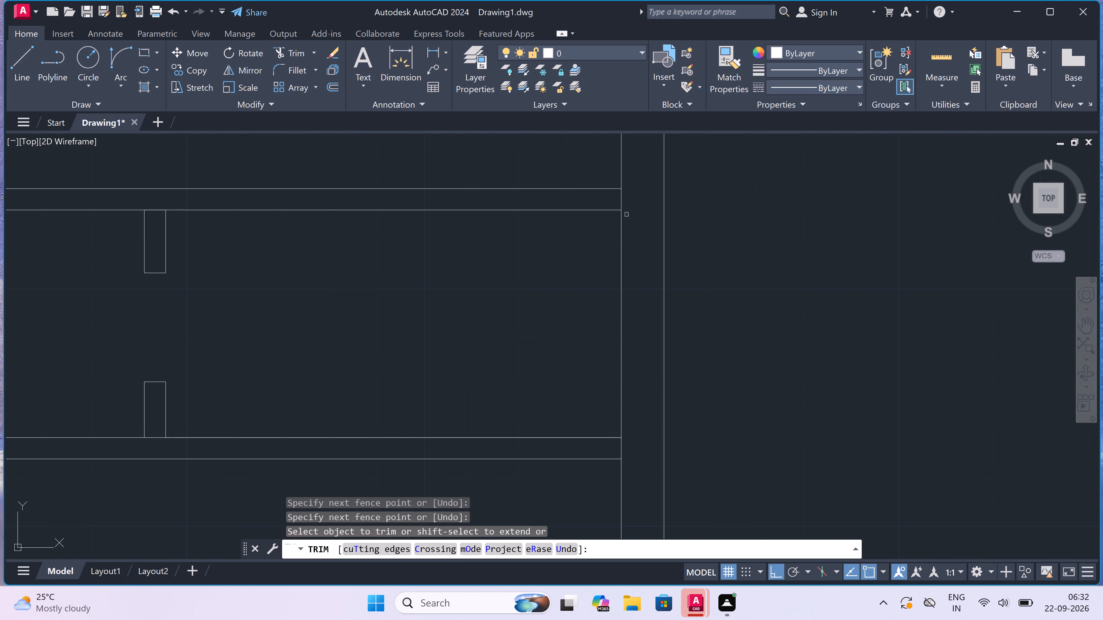
click(621, 199)
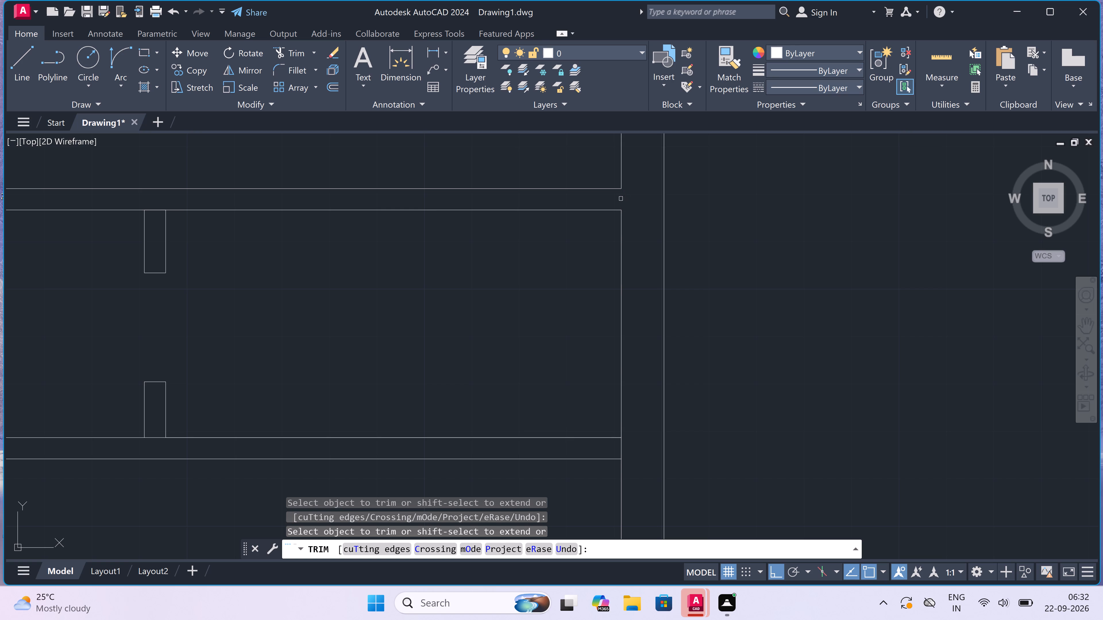
scroll(619, 249, down, 3)
scroll(631, 286, up, 1)
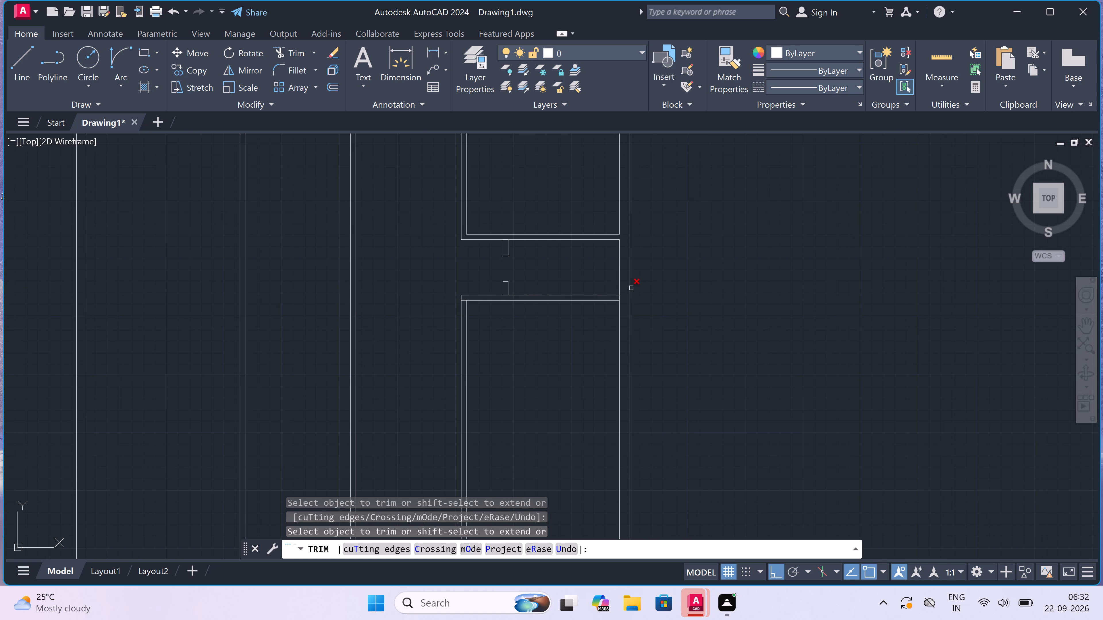
scroll(631, 286, up, 1)
scroll(588, 314, up, 1)
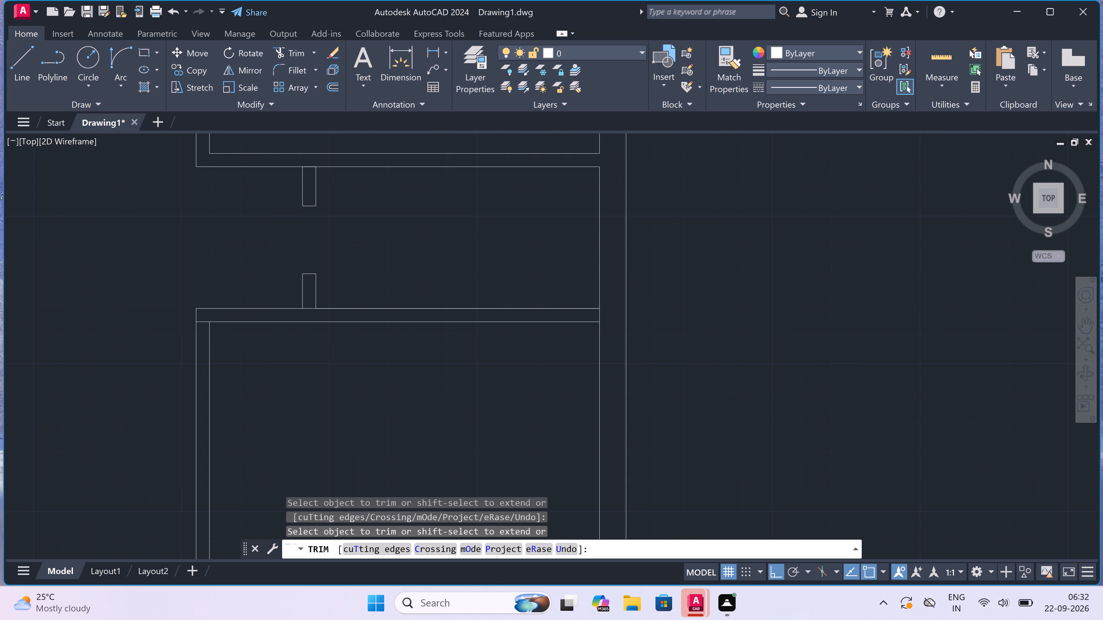
scroll(588, 314, up, 2)
click(588, 314)
click(654, 316)
scroll(592, 271, down, 1)
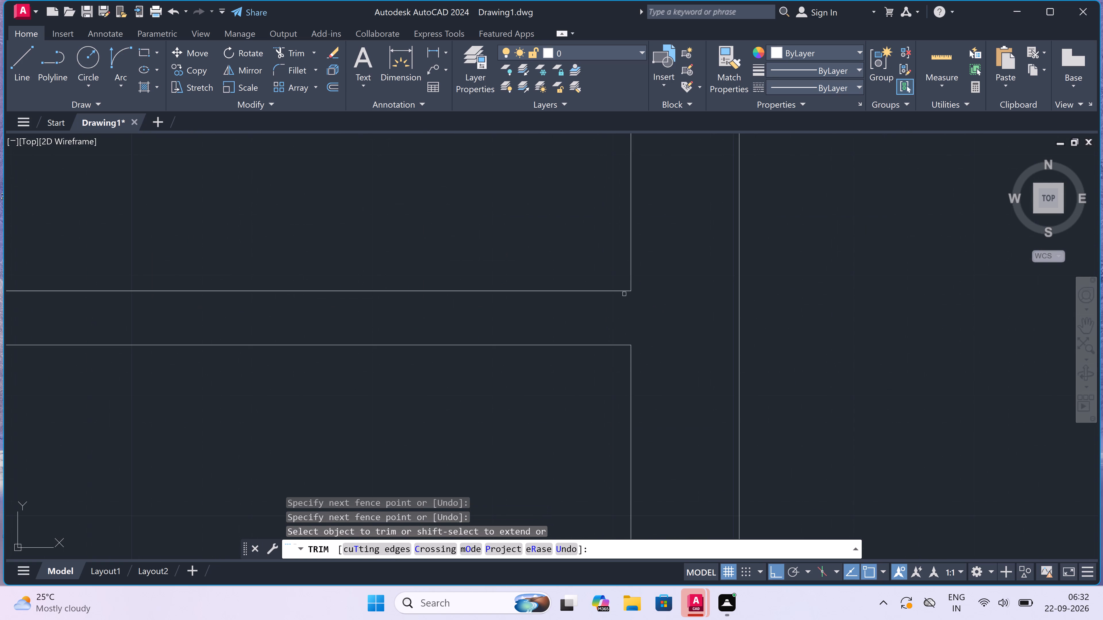
scroll(592, 271, down, 4)
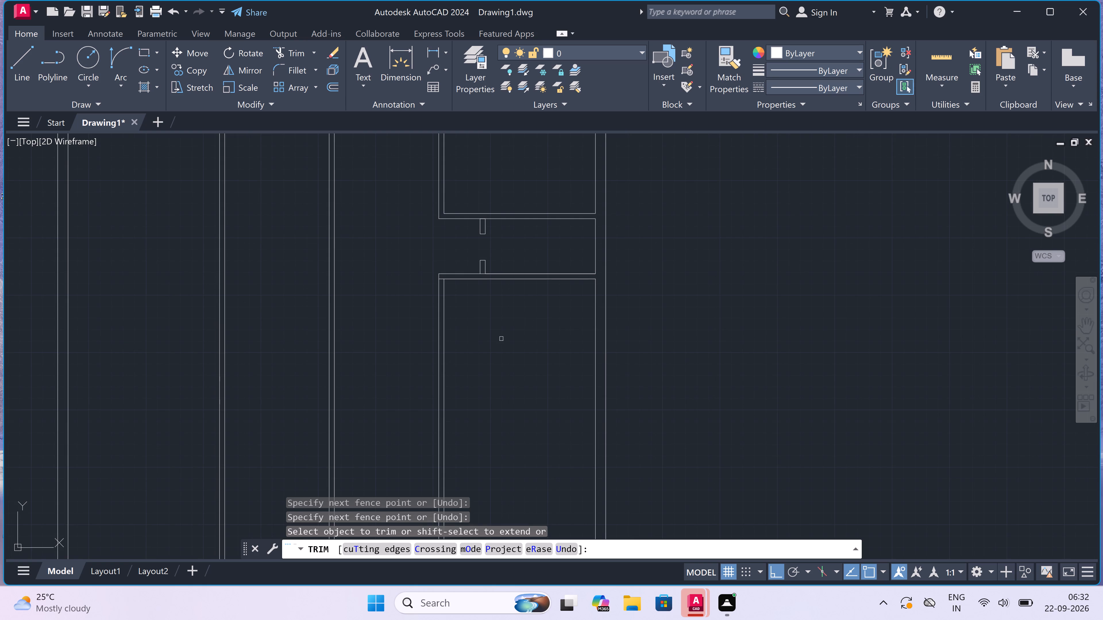
scroll(475, 320, up, 1)
key(Escape)
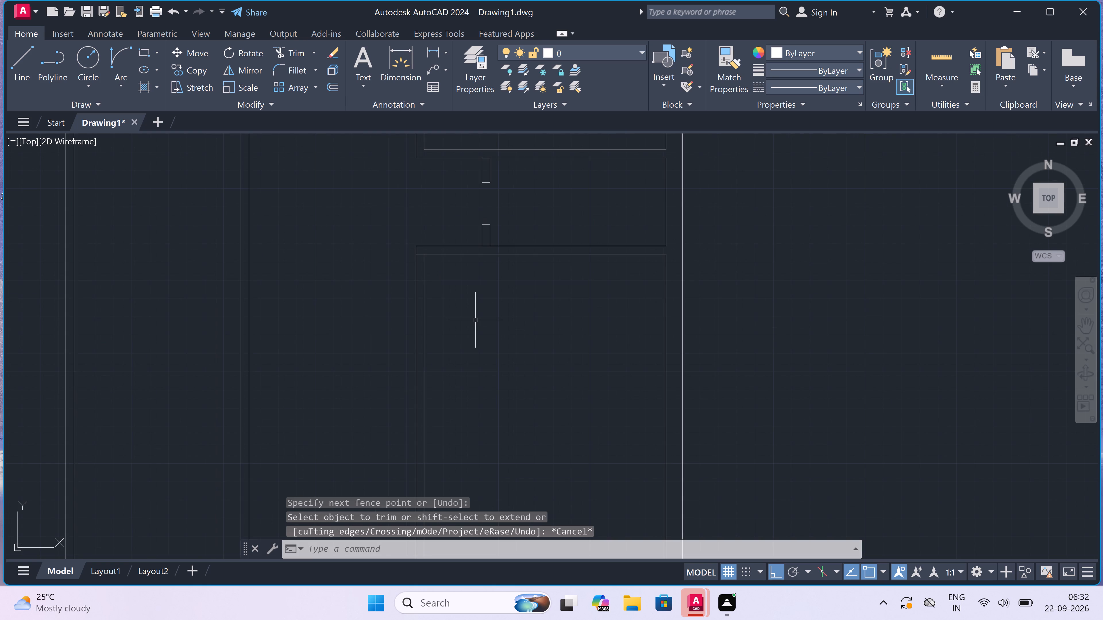
Offset the lower line of the 4' space's lower wall 11' downward to mark the room below it.
text(o)
key(space)
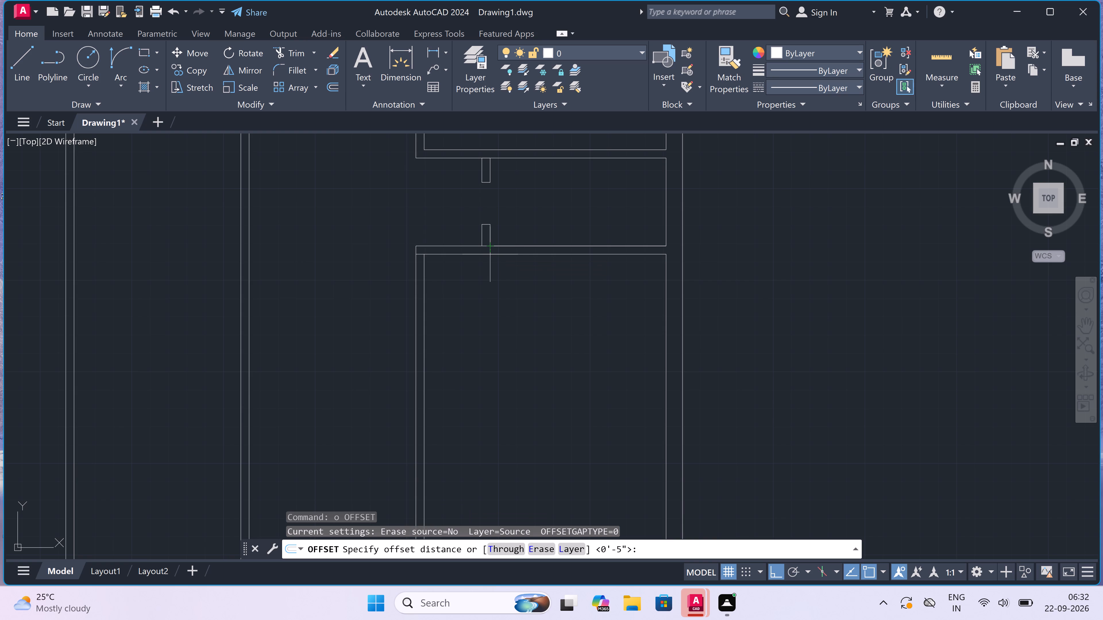
drag(490, 256, 490, 265)
text(11')
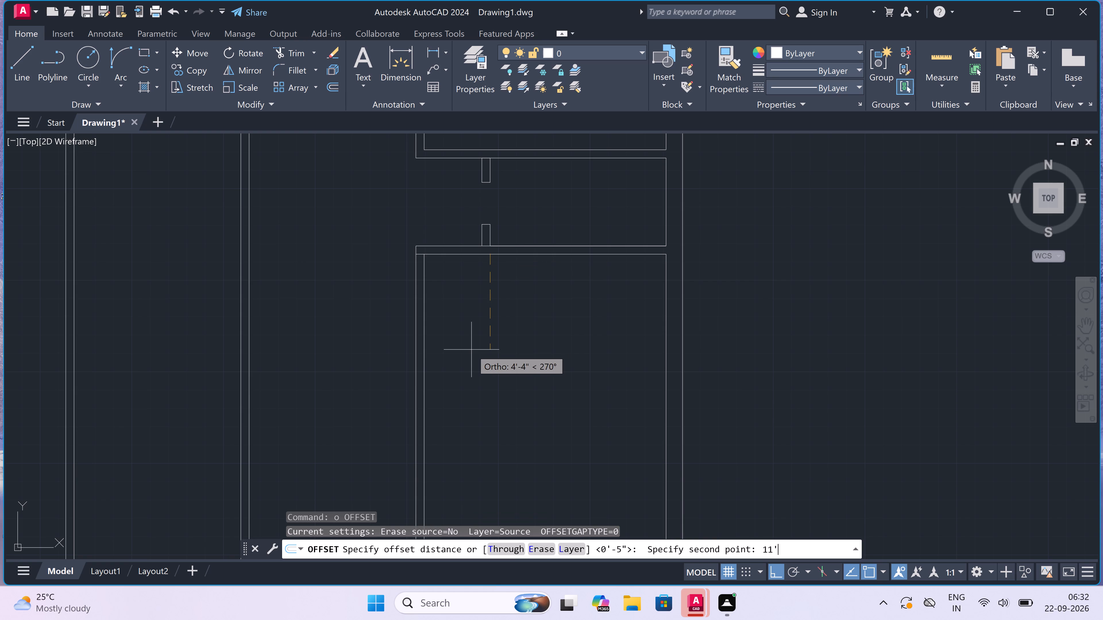
key(space)
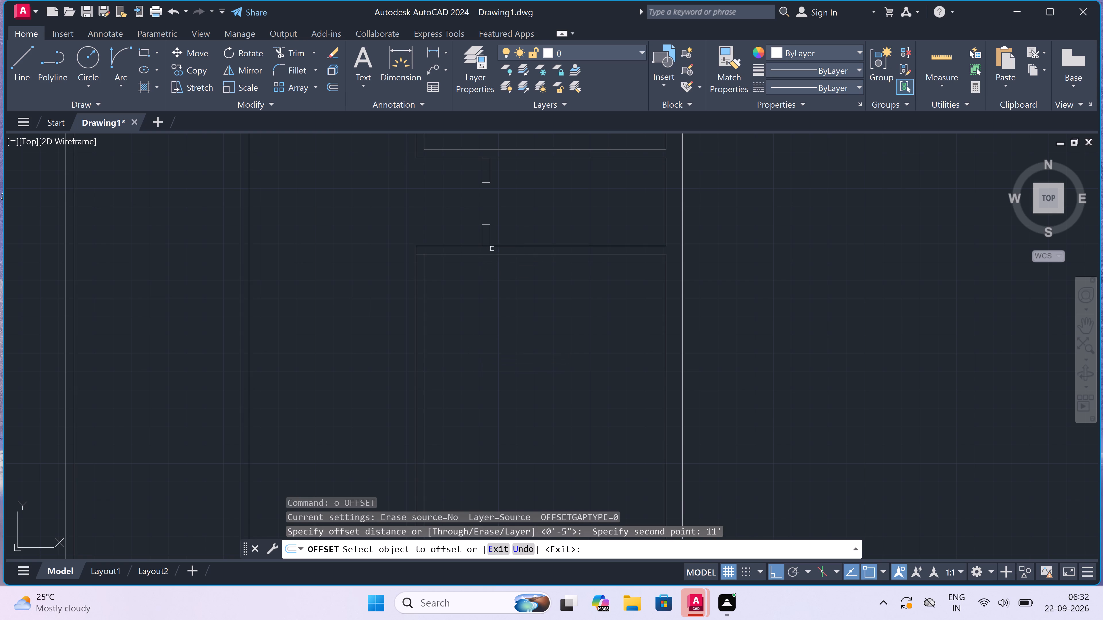
drag(490, 254, 492, 277)
click(485, 330)
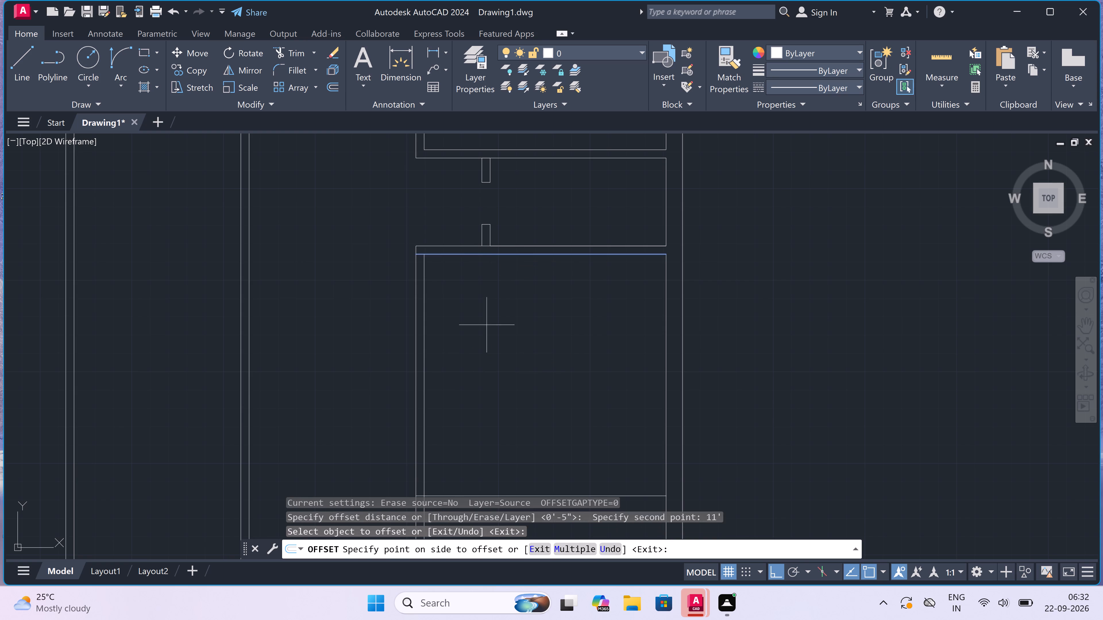
scroll(485, 329, down, 4)
key(Escape)
scroll(485, 355, up, 3)
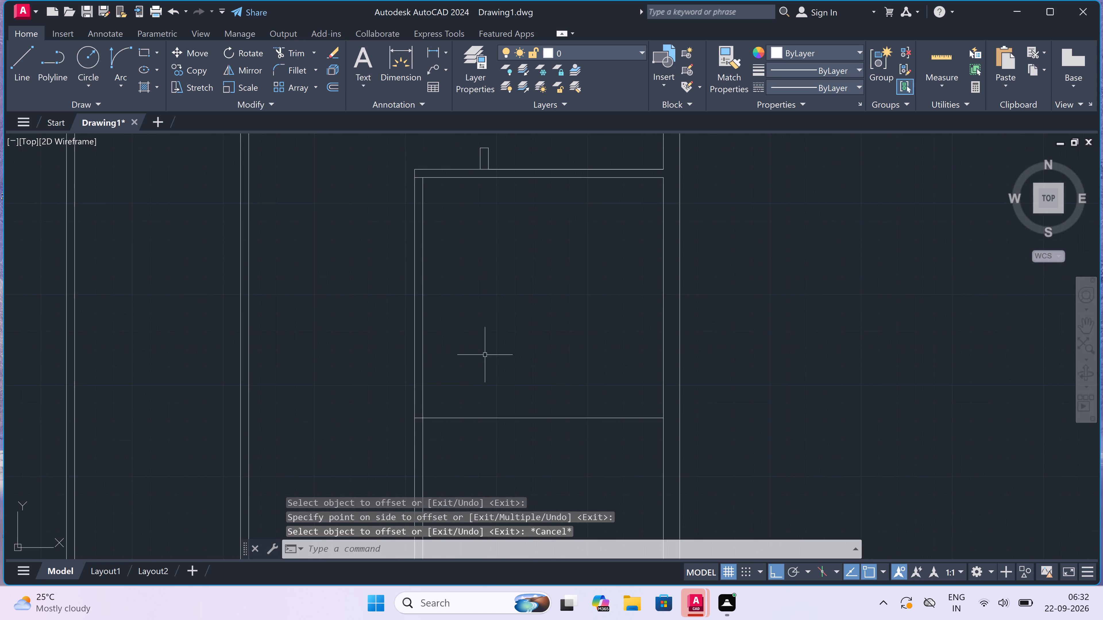
scroll(485, 355, down, 2)
scroll(483, 390, up, 3)
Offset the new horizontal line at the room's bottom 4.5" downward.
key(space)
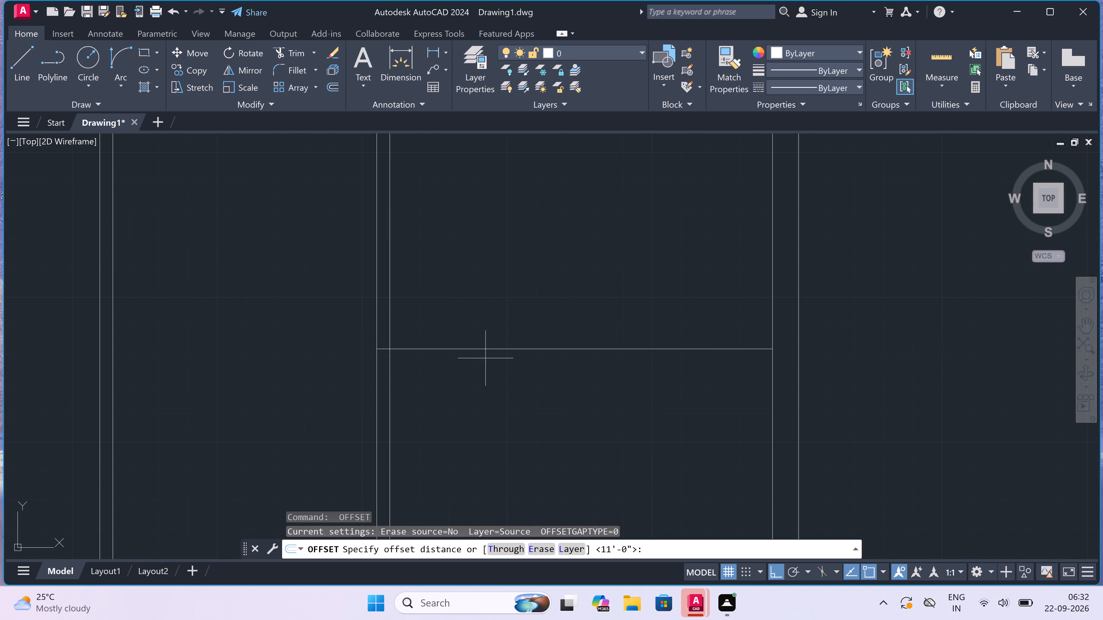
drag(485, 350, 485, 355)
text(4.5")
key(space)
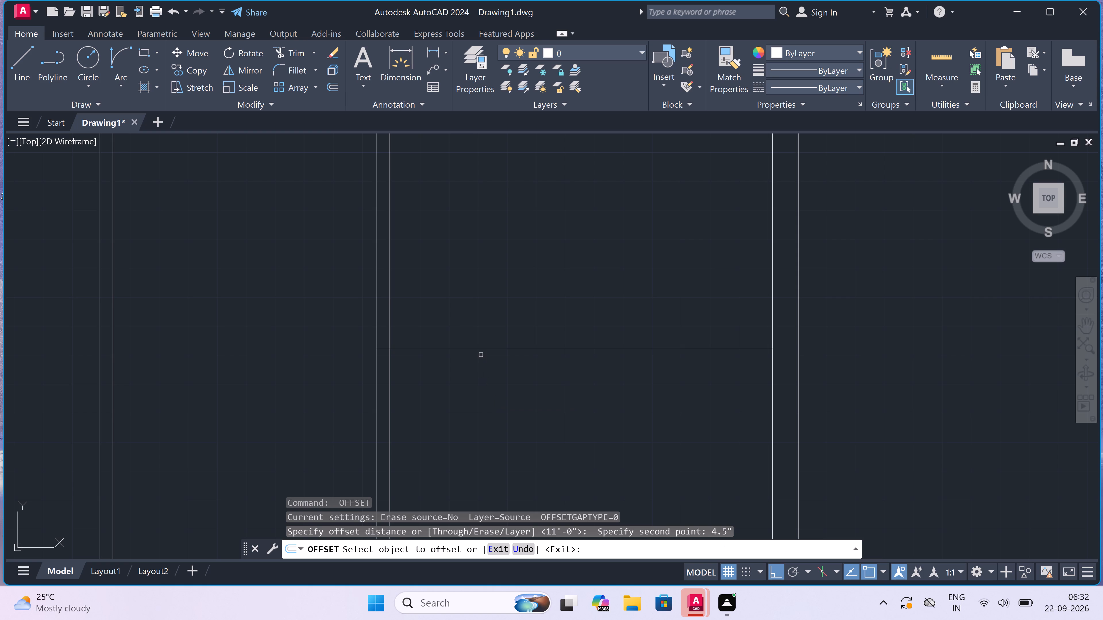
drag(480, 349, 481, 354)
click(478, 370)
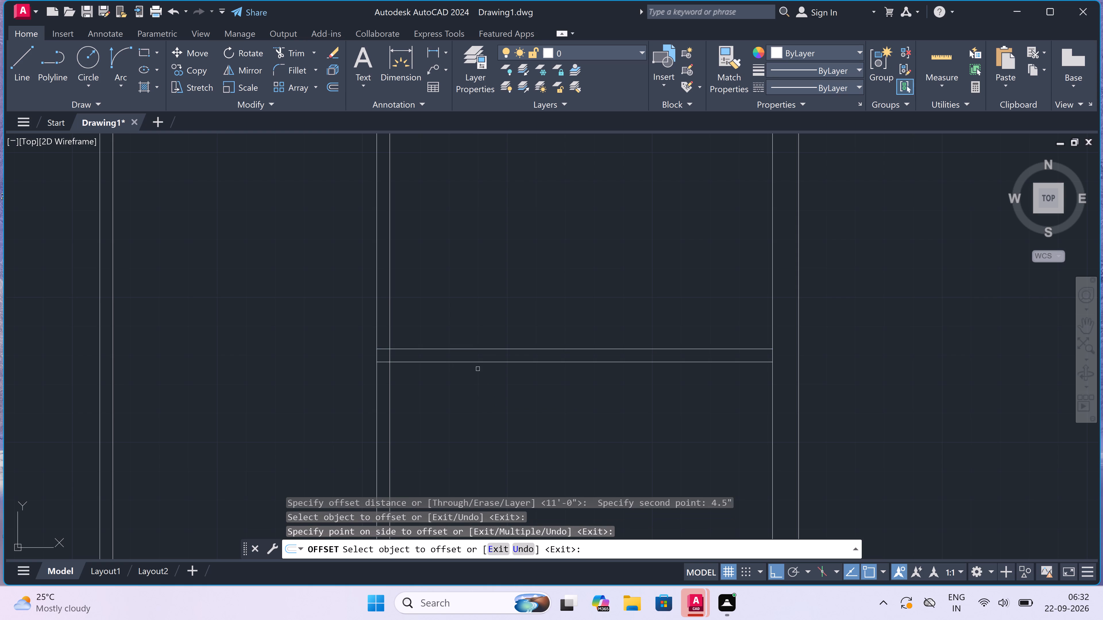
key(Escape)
Extend both lines at the room's bottom leftward to the far line of the next long vertical wall.
key(e)
text(x)
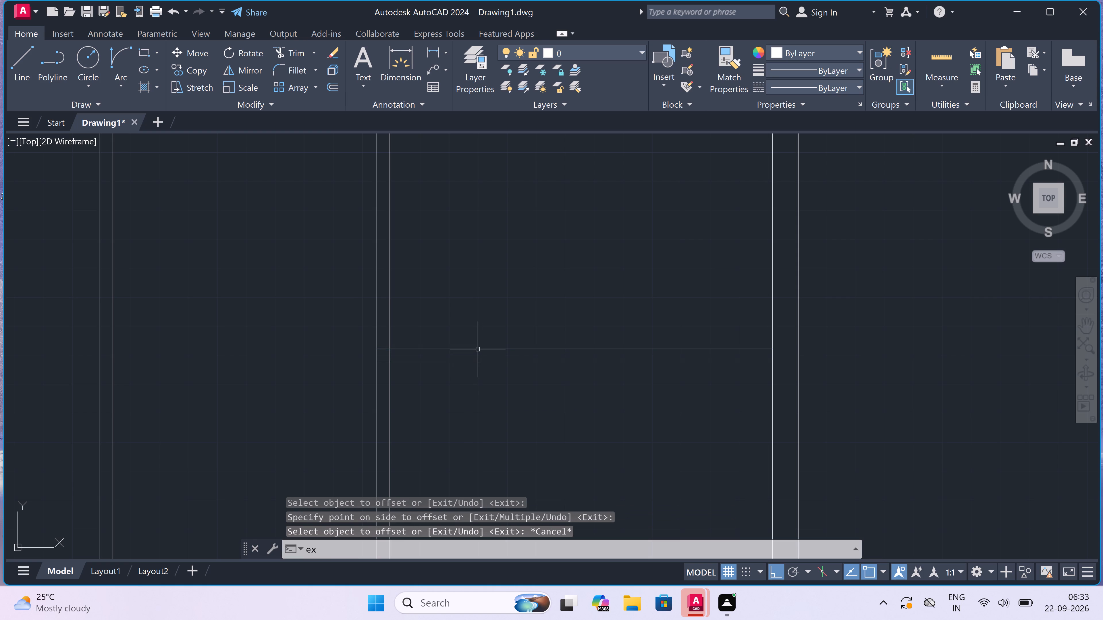
key(space)
click(477, 315)
click(434, 414)
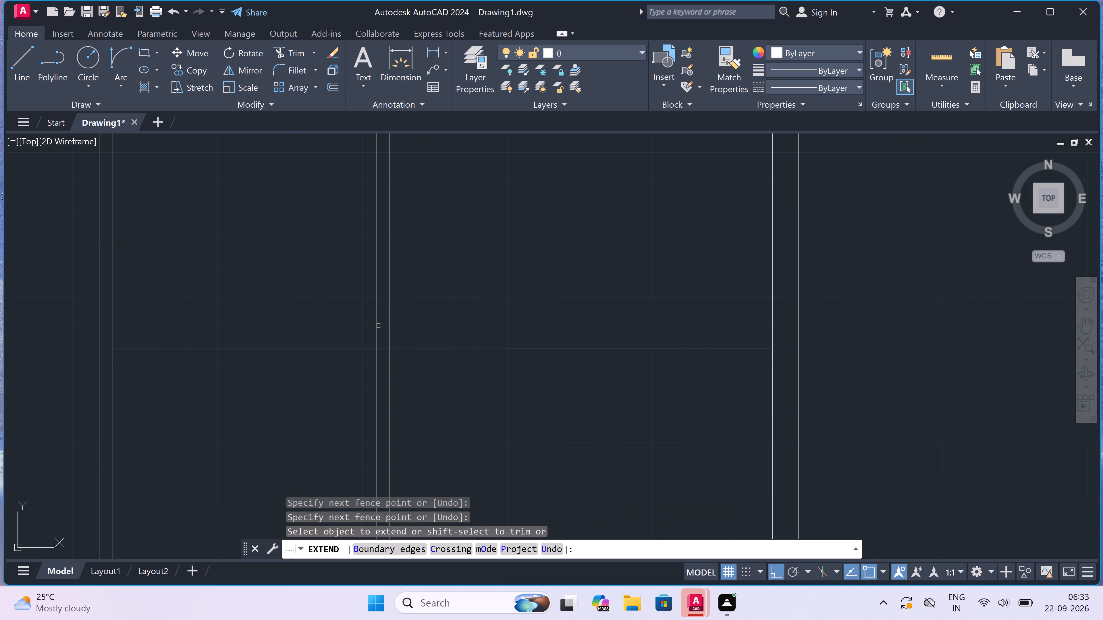
click(330, 286)
click(211, 381)
scroll(212, 379, down, 1)
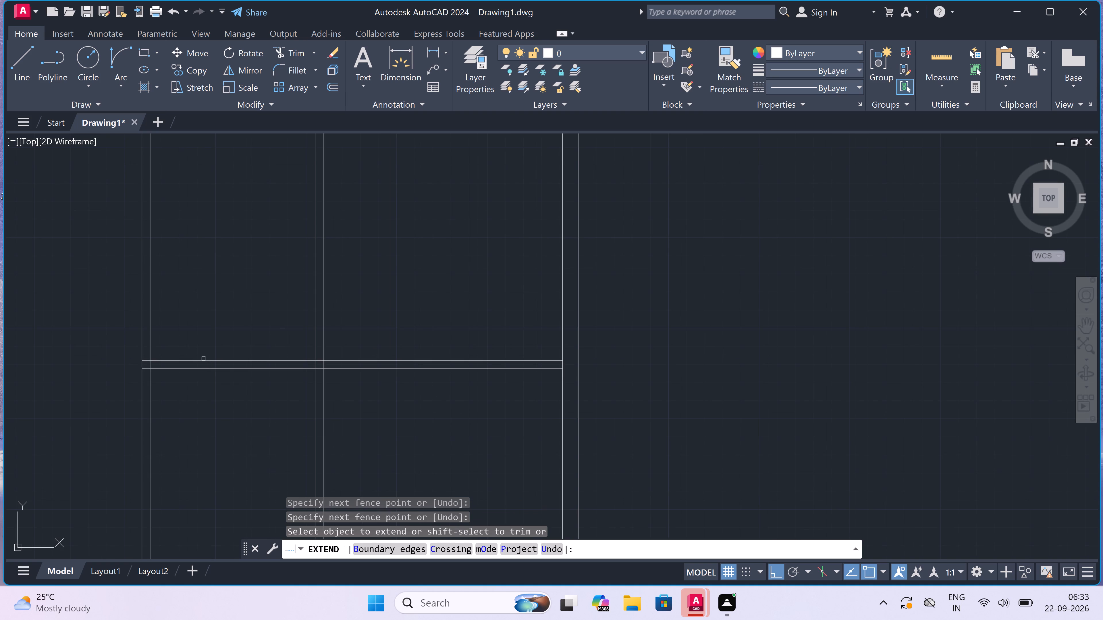
drag(195, 332, 191, 337)
click(42, 514)
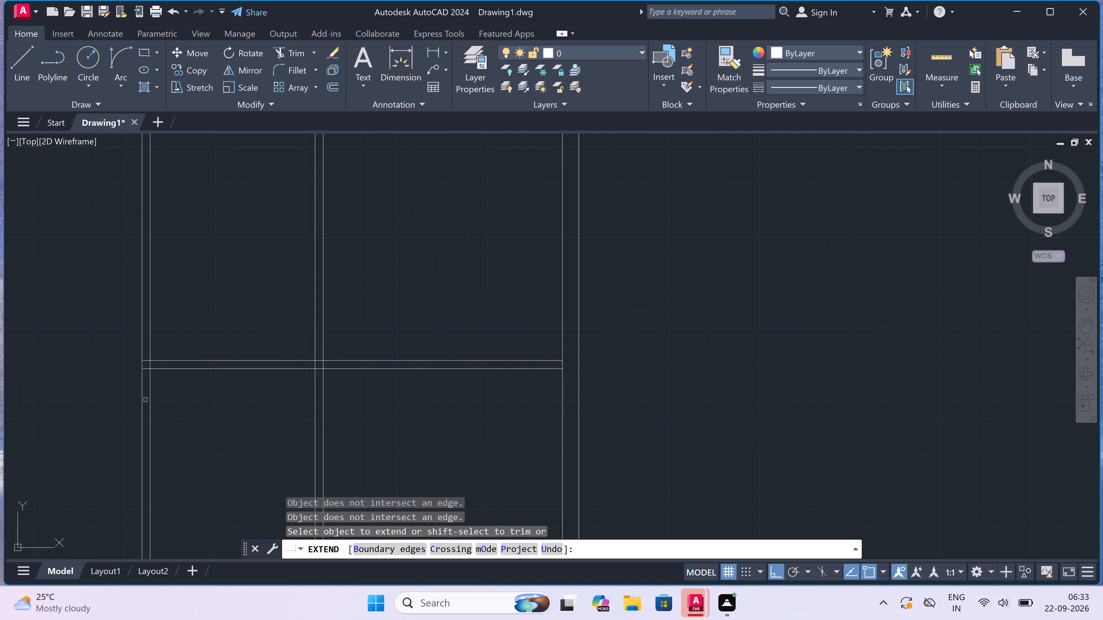
click(194, 349)
click(203, 444)
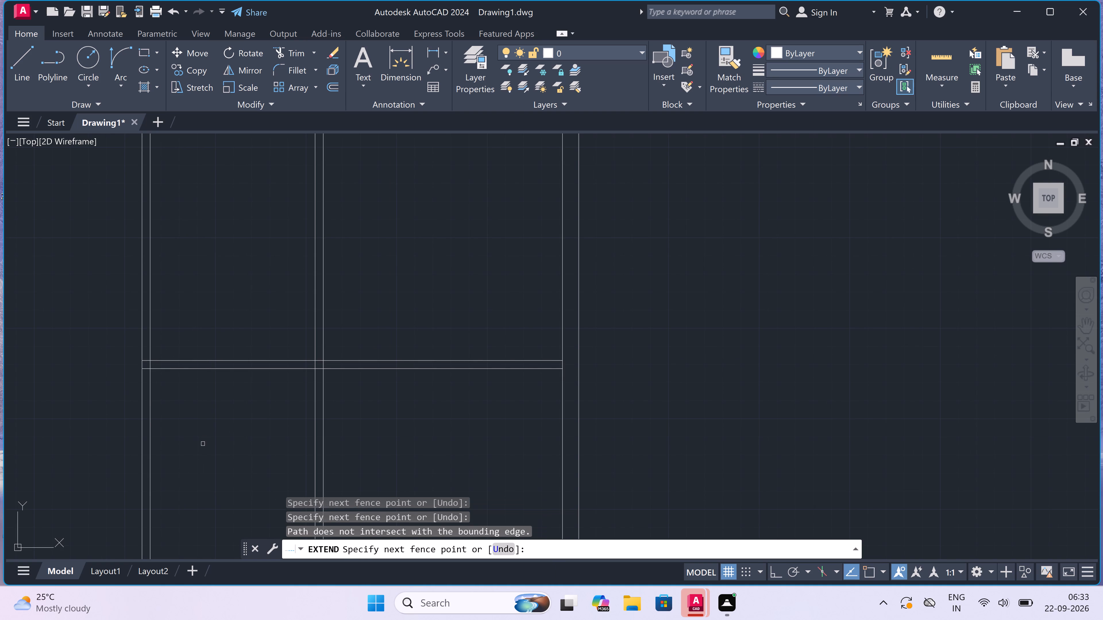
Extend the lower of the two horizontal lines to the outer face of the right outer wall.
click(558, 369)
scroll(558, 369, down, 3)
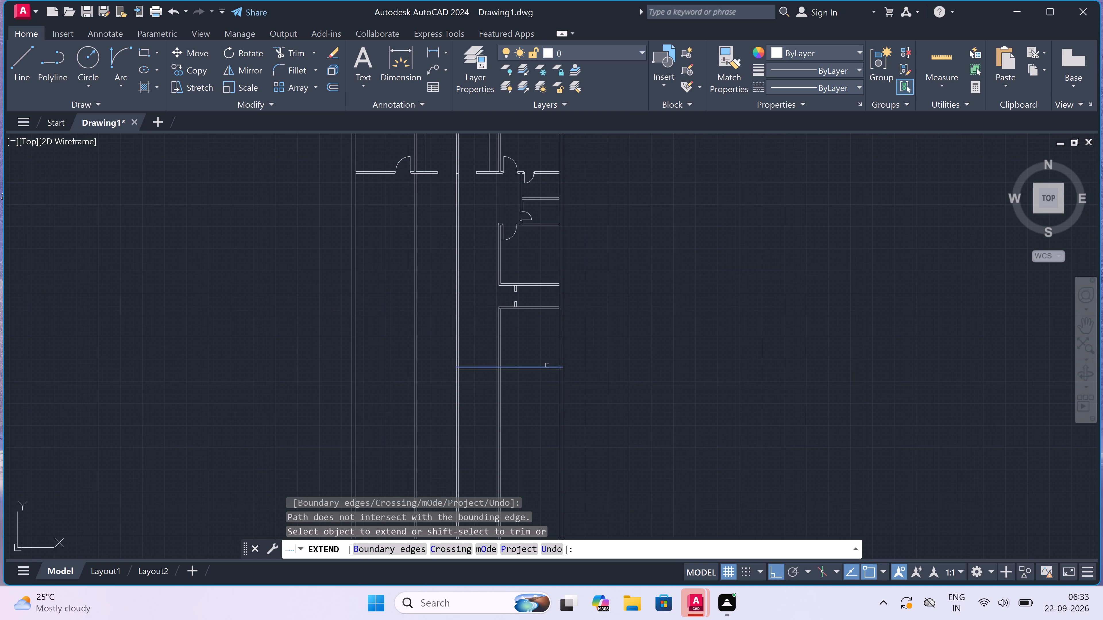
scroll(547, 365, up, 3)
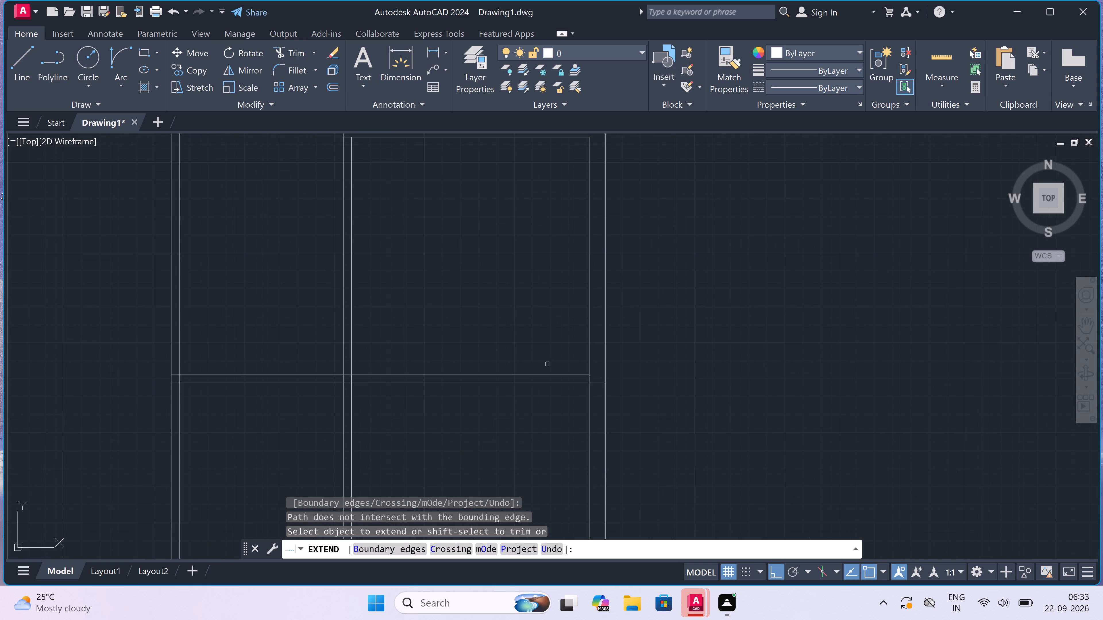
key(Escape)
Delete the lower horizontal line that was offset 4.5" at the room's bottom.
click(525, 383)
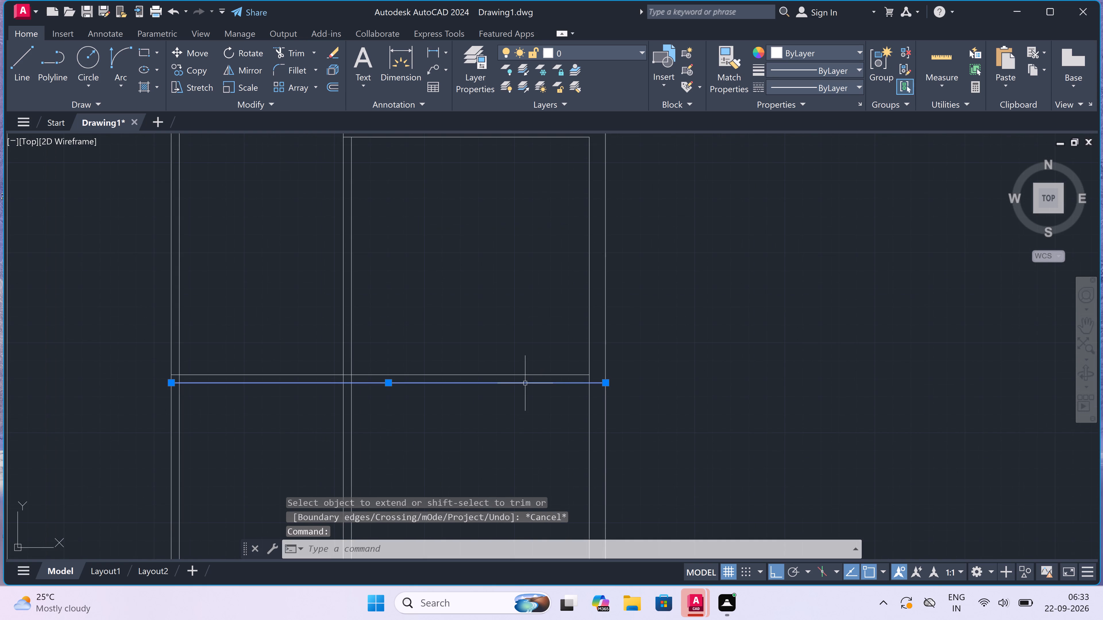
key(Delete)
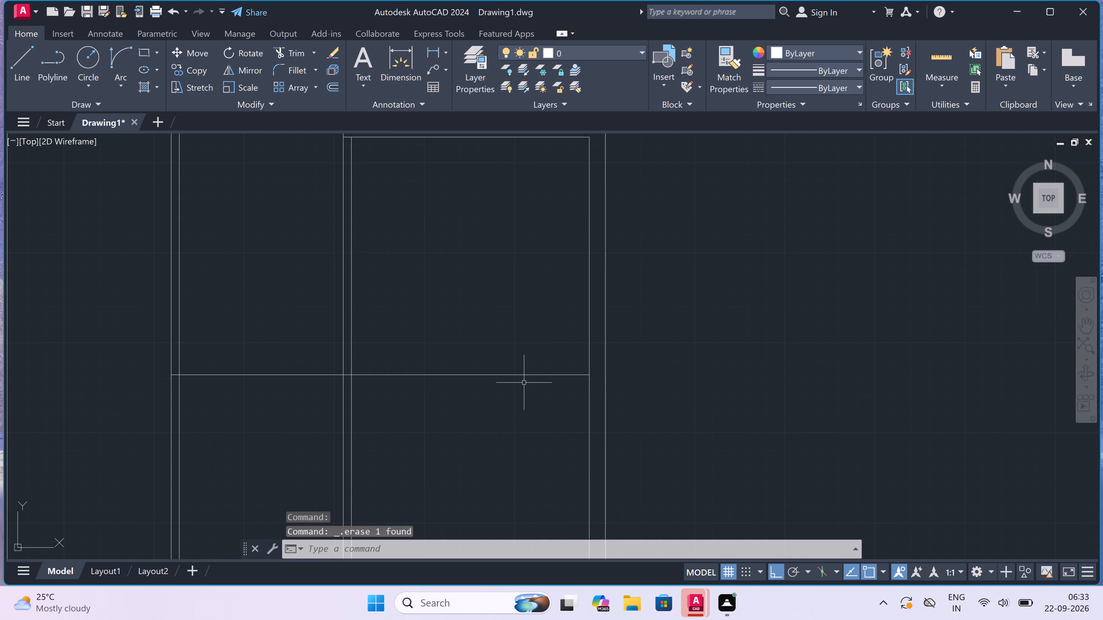
Offset the remaining horizontal line at the room's bottom 9" downward to form the bottom outer wall.
key(0)
key(Escape)
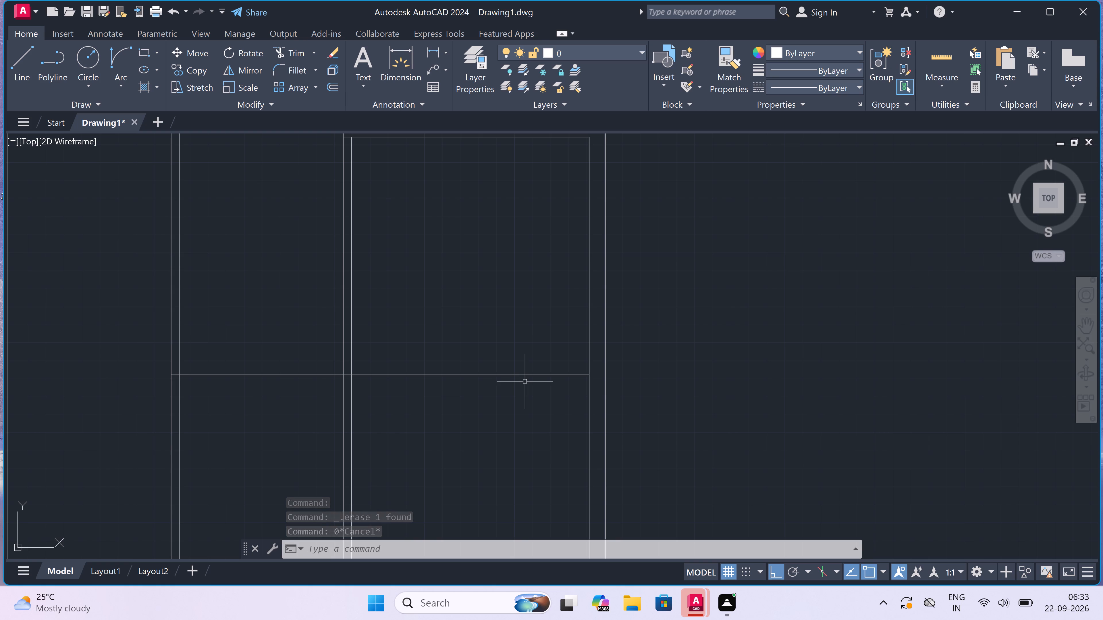
click(524, 381)
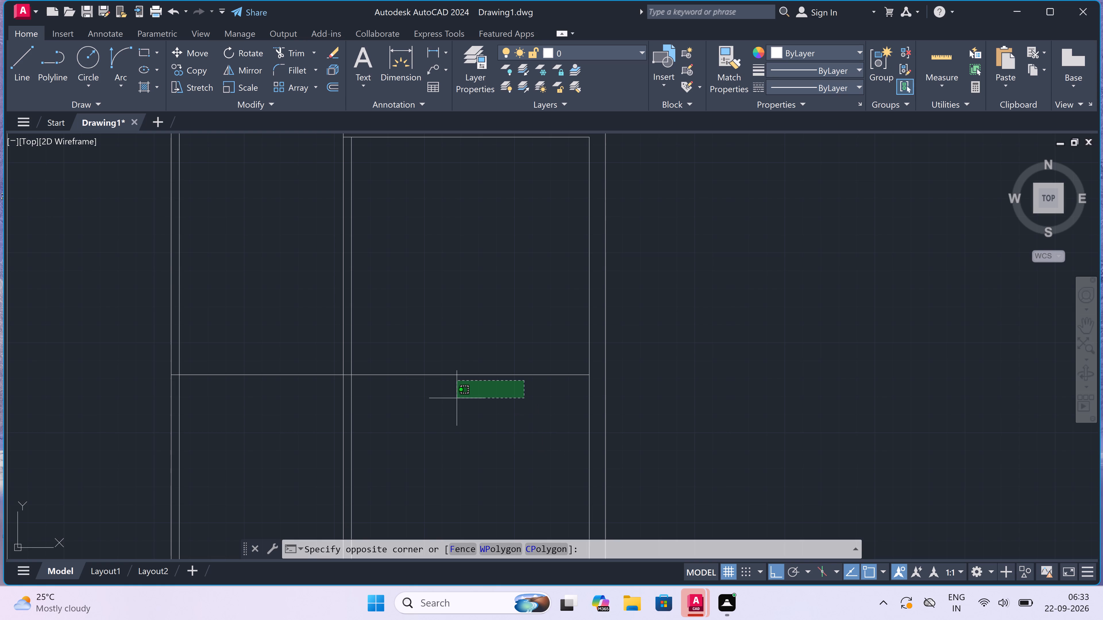
key(Escape)
key(o)
key(space)
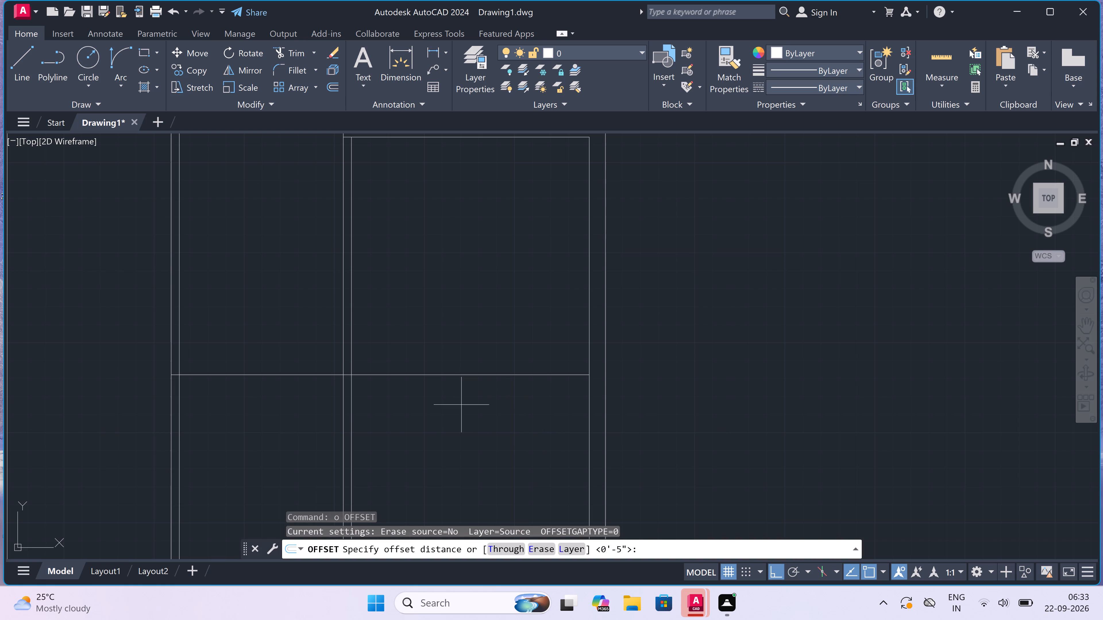
drag(468, 377, 468, 380)
key(9)
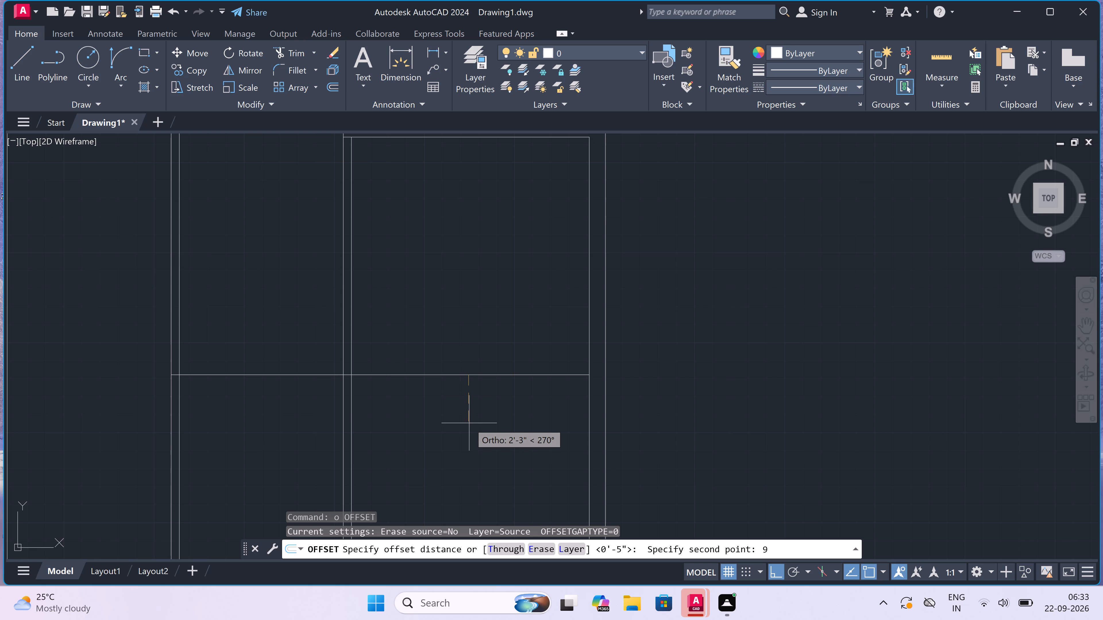
text(")
key(space)
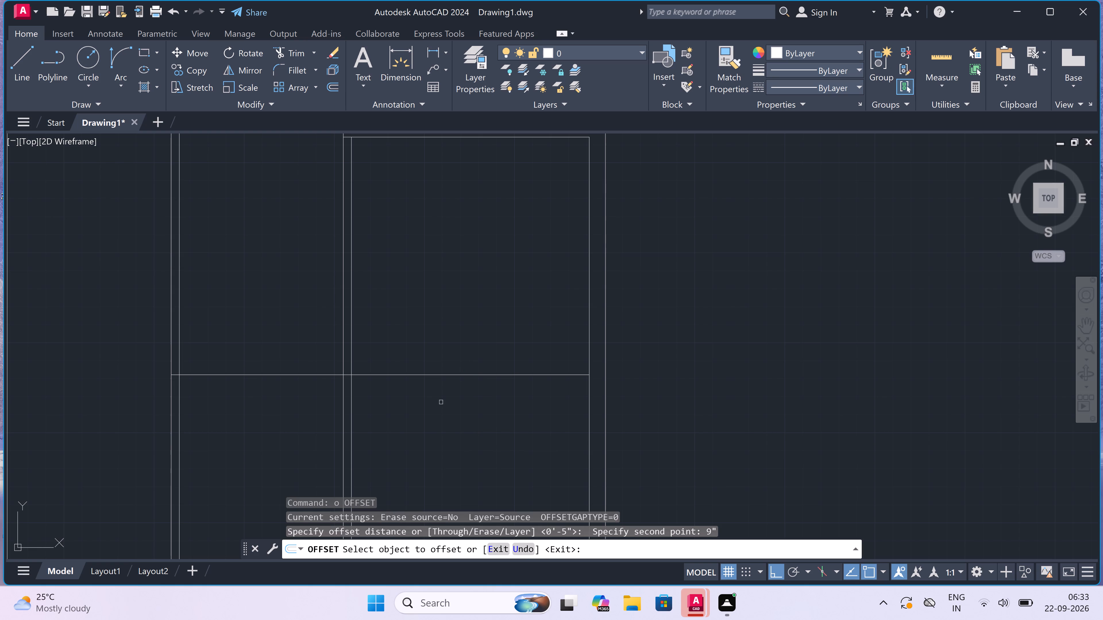
click(454, 376)
click(441, 413)
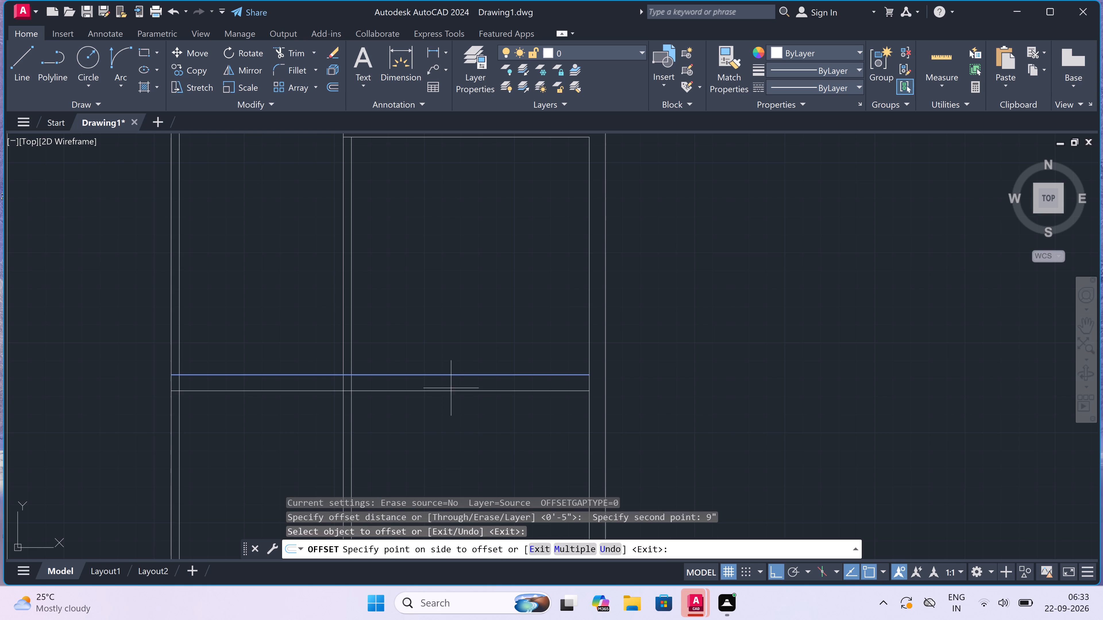
key(Escape)
Extend the bottom wall's lower line to the outer face of the right outer wall.
key(e)
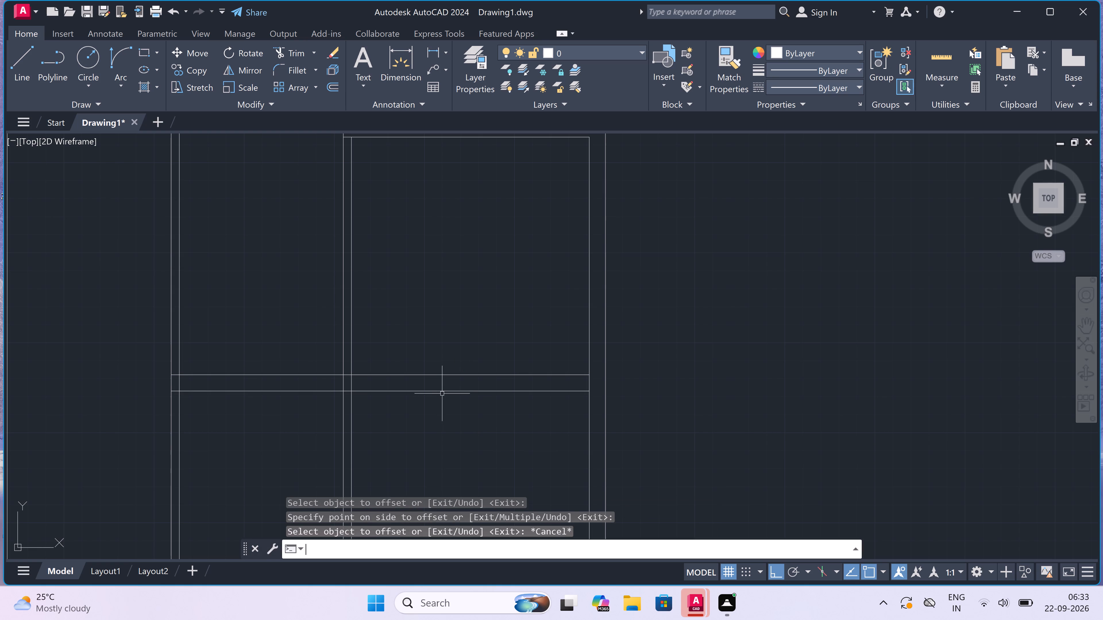
key(x)
key(space)
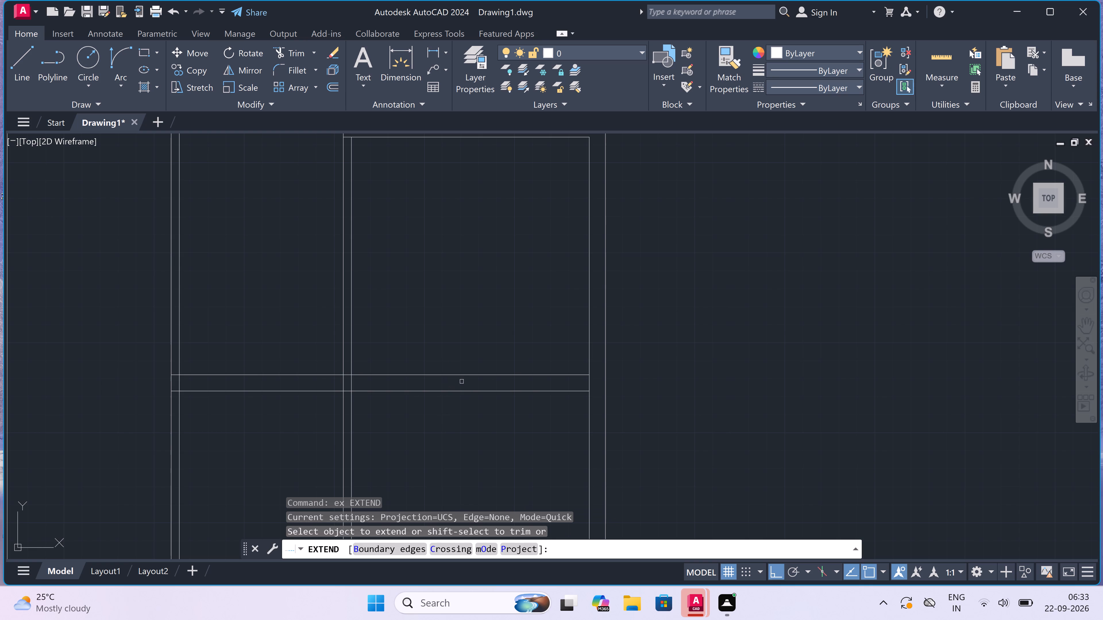
drag(462, 381, 466, 385)
click(482, 412)
Extend both bottom wall lines across the plan to the left outer wall, the lower one to its outer face.
scroll(483, 412, down, 3)
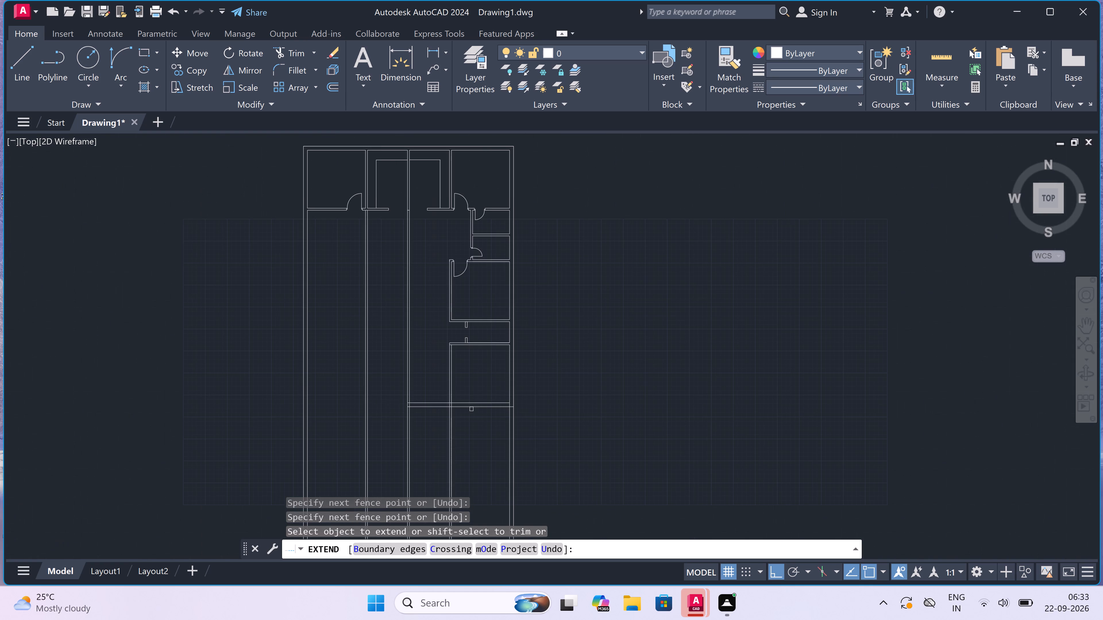
click(430, 379)
click(423, 444)
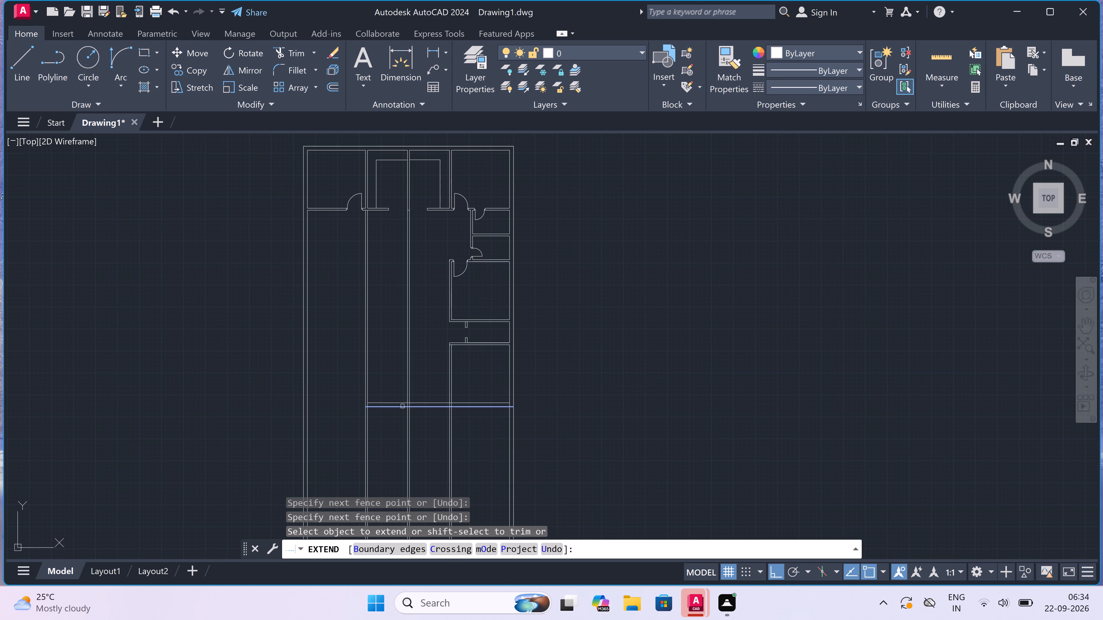
click(394, 385)
click(385, 438)
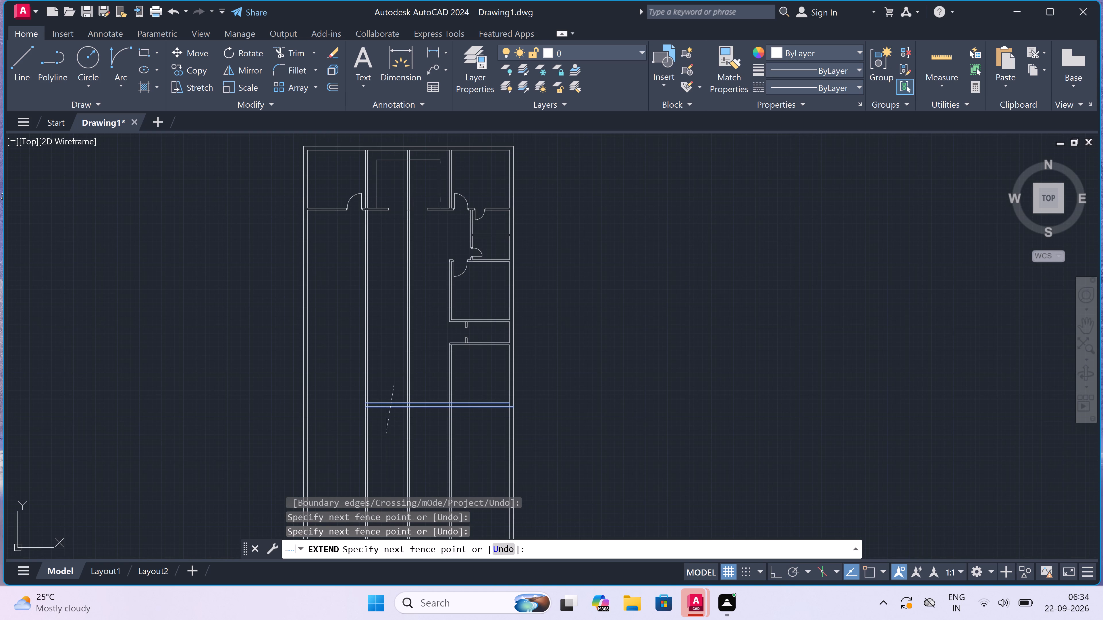
click(385, 405)
click(385, 404)
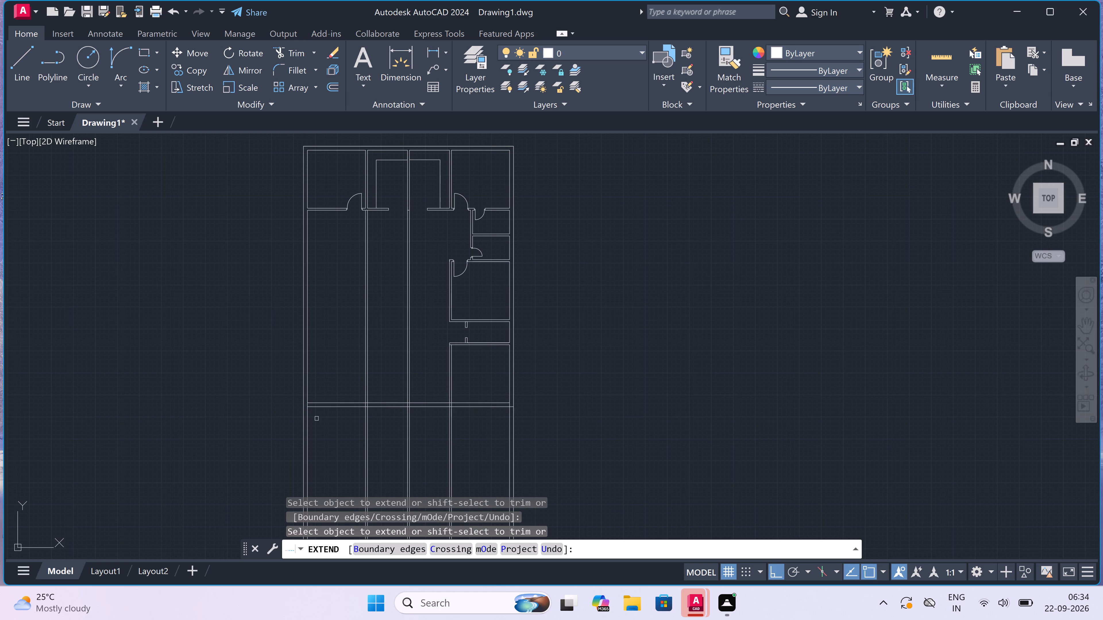
scroll(316, 414, up, 3)
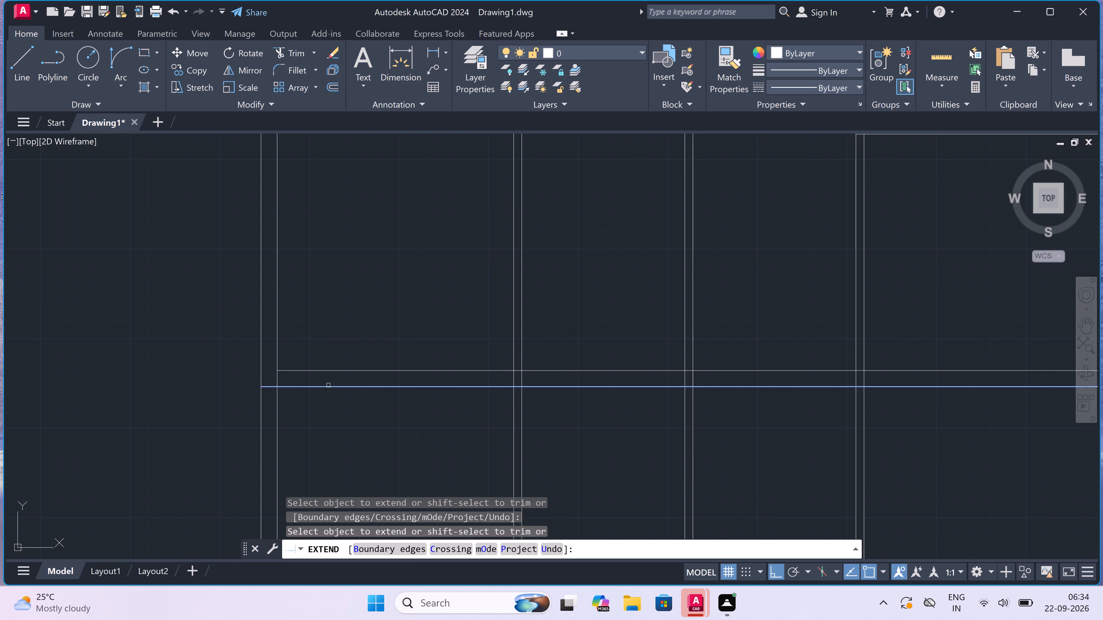
click(328, 385)
Trim off all vertical wall lines below the new bottom outer wall.
scroll(329, 385, down, 4)
scroll(331, 405, up, 3)
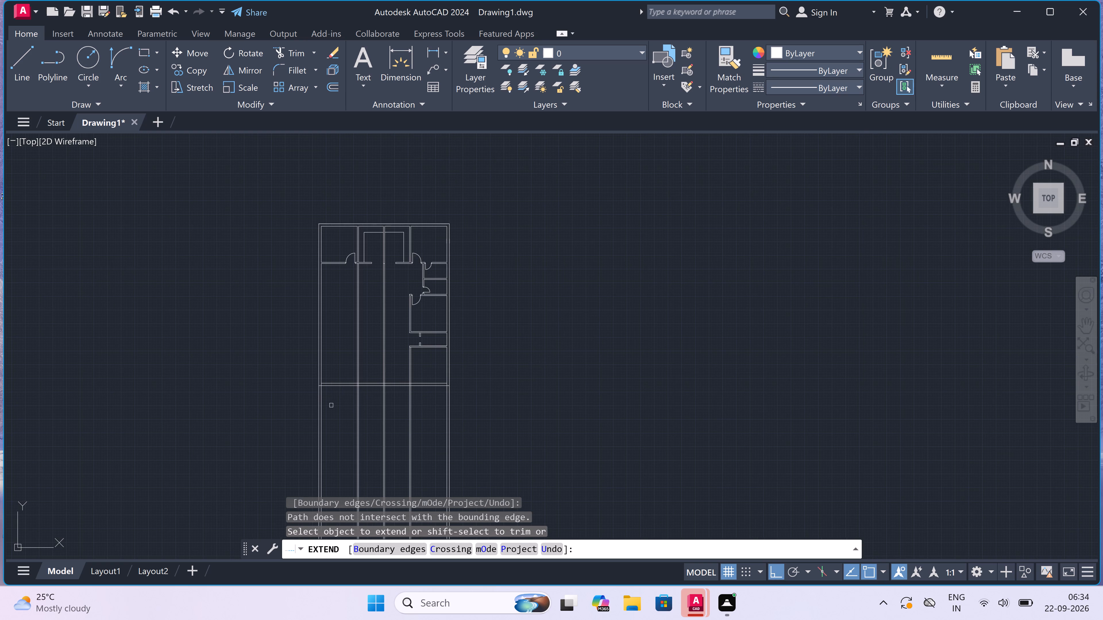
key(Escape)
text(tr)
key(space)
click(220, 417)
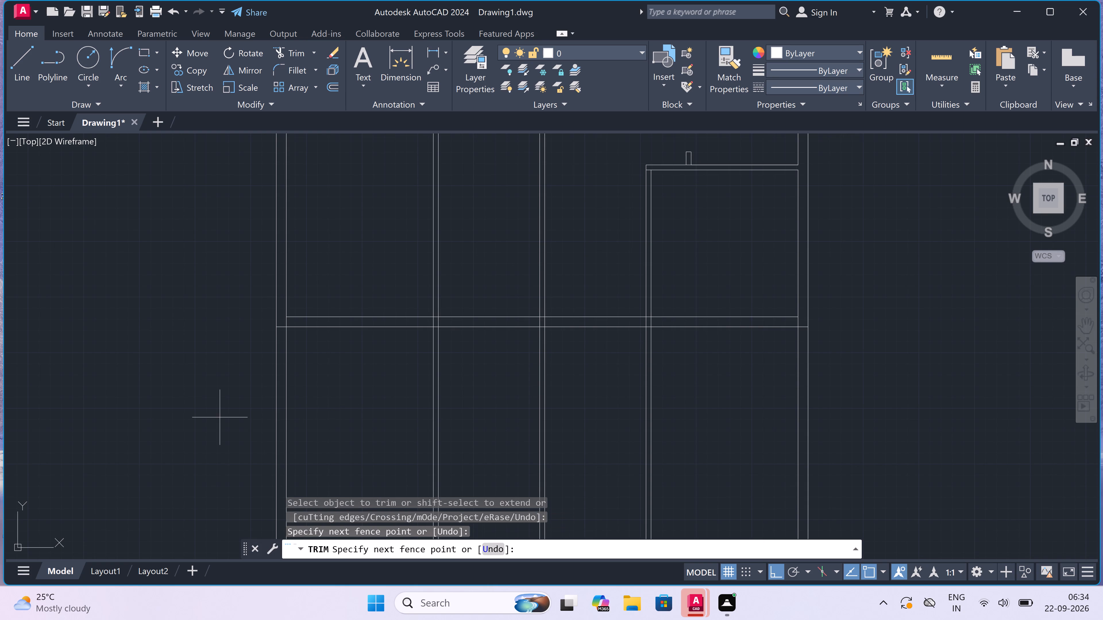
click(997, 390)
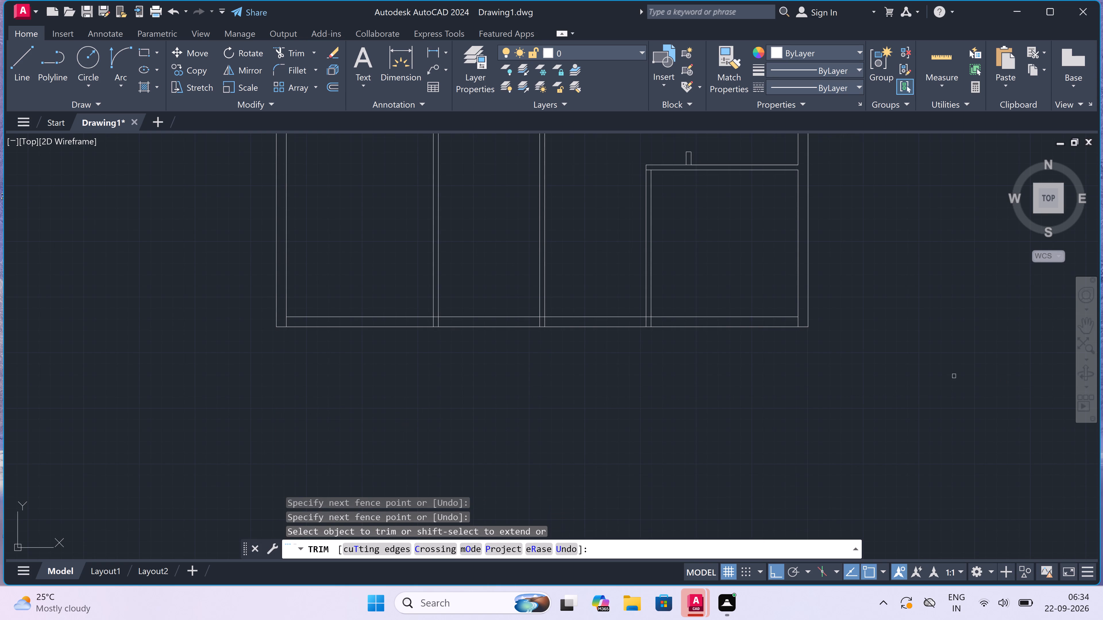
Trim the wall and partition line stubs inside the bottom outer wall, fencing from the right corner to the left corner.
scroll(861, 354, up, 1)
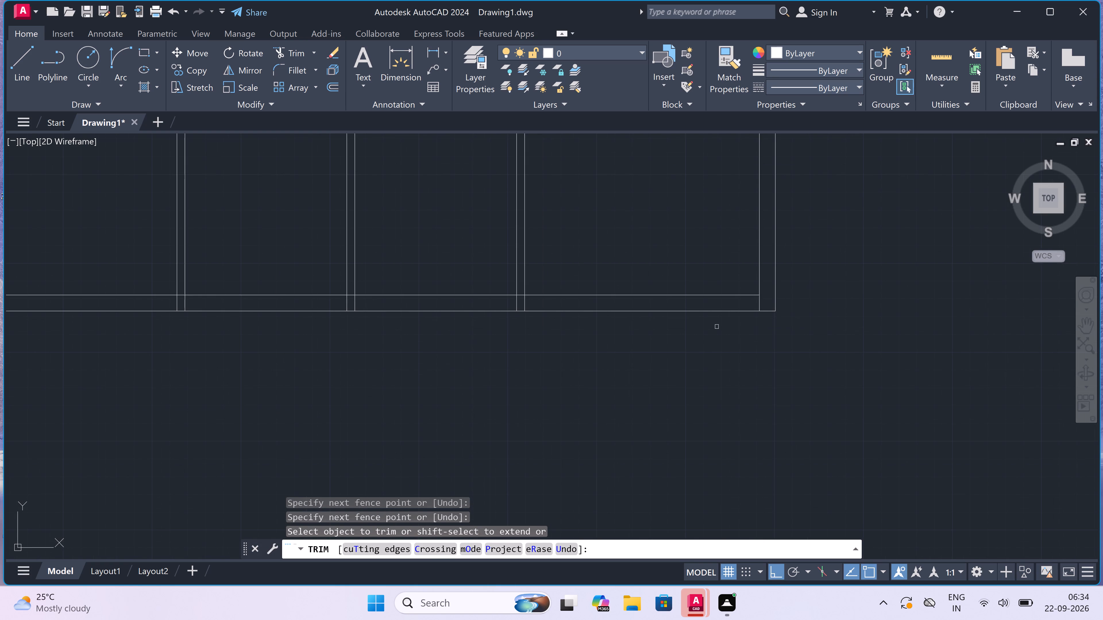
scroll(736, 304, up, 2)
scroll(778, 301, up, 1)
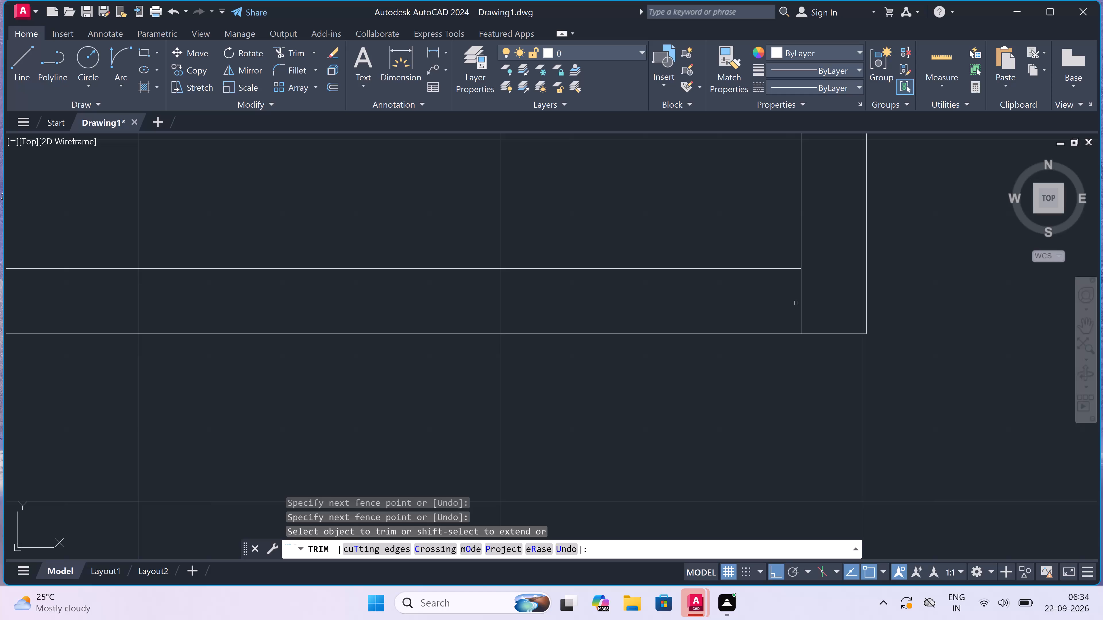
click(823, 301)
scroll(696, 316, down, 8)
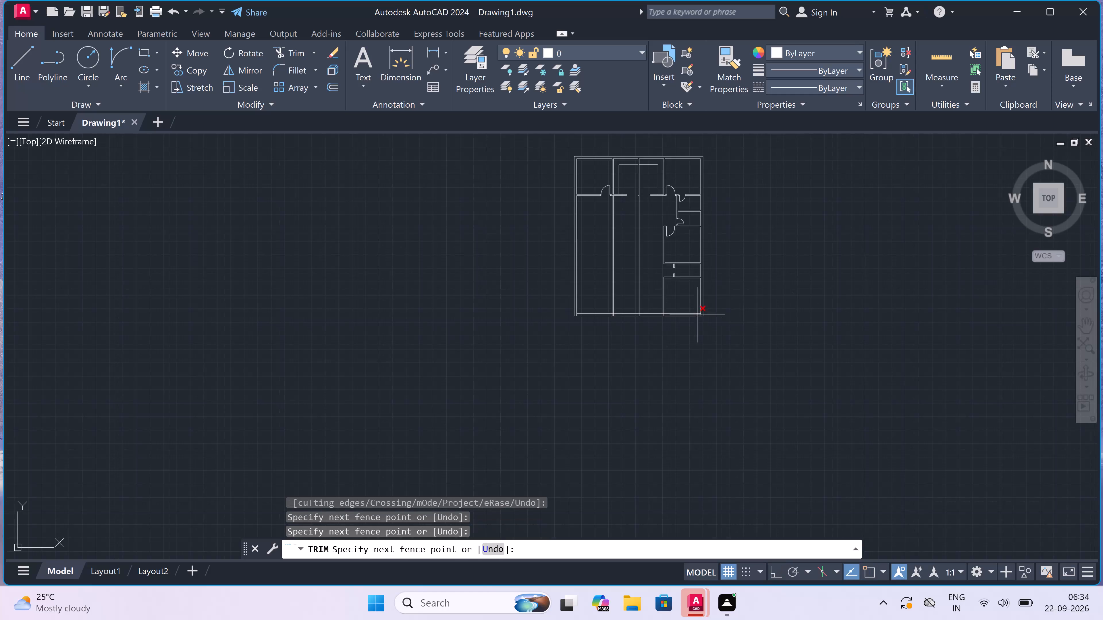
scroll(637, 312, up, 3)
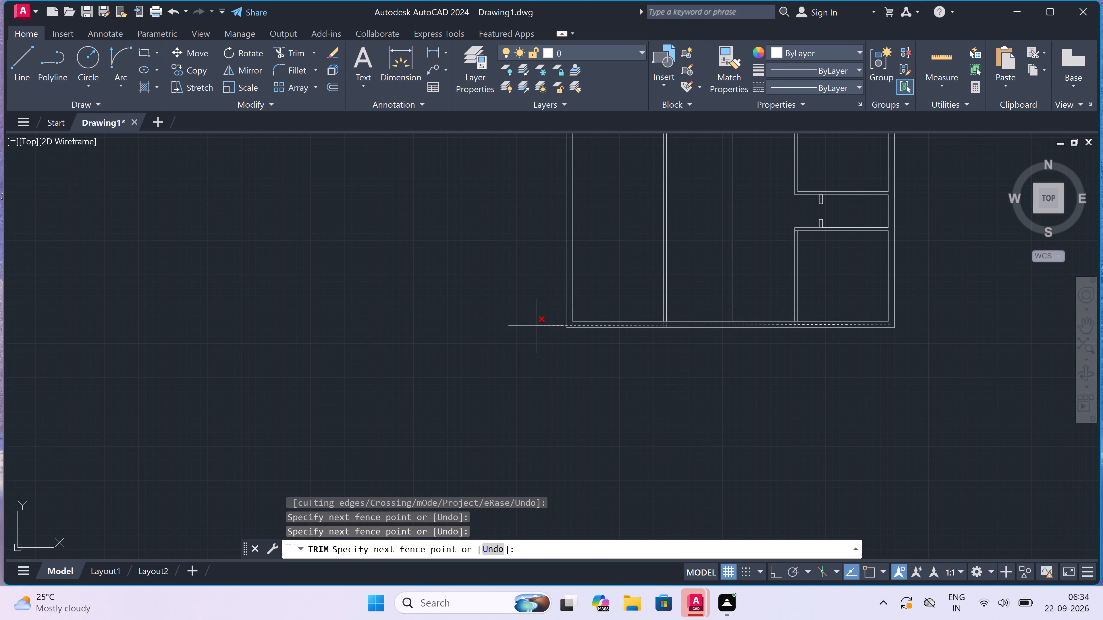
scroll(557, 316, up, 3)
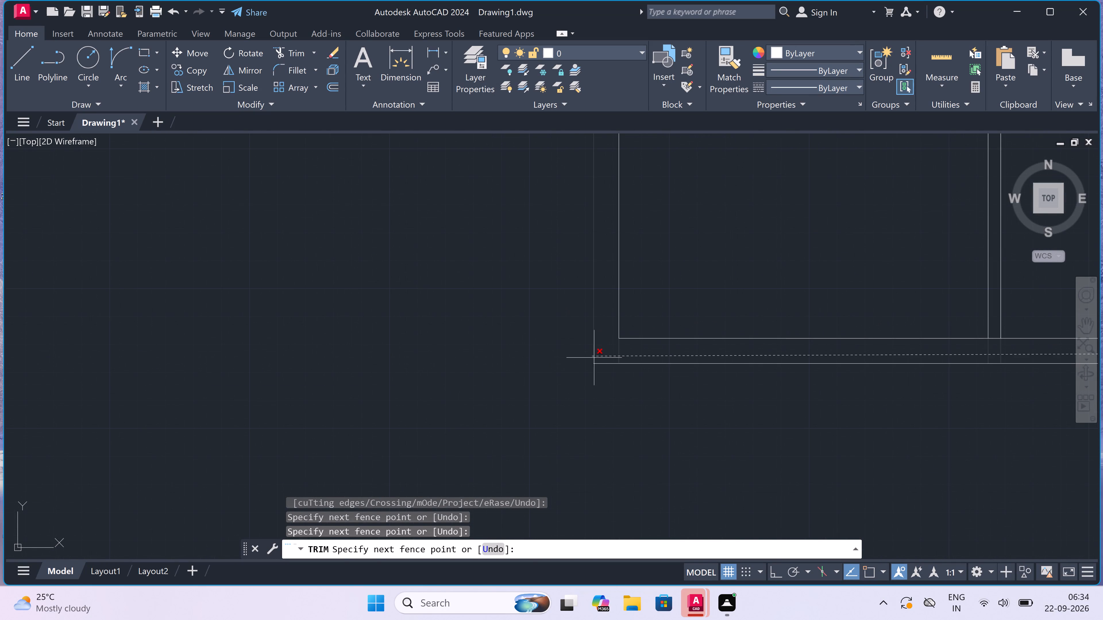
scroll(608, 347, up, 1)
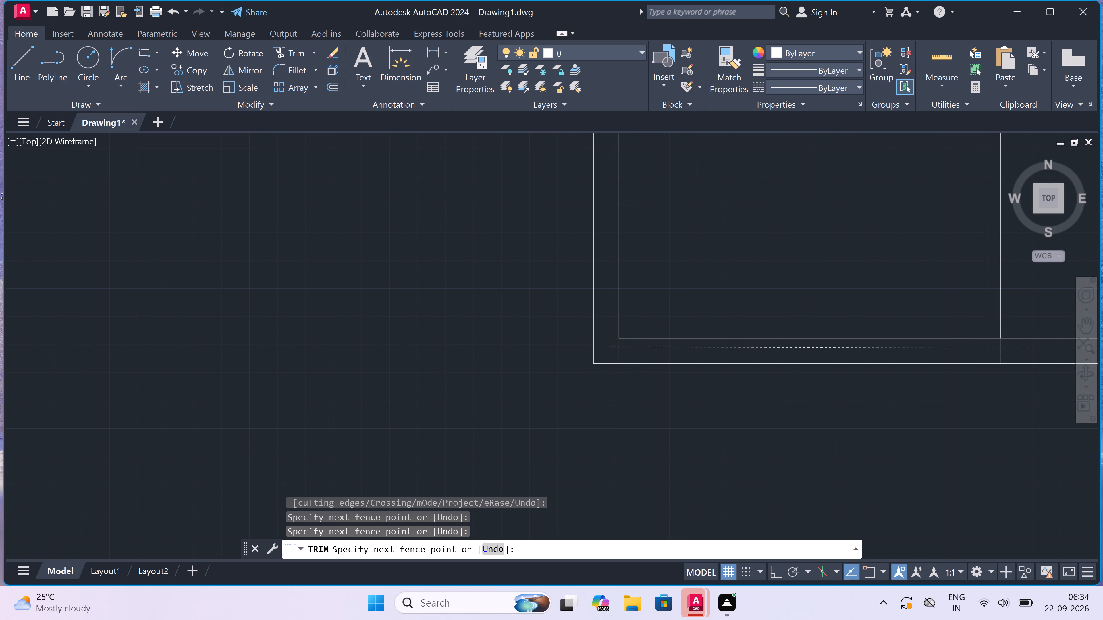
scroll(608, 347, up, 2)
click(607, 349)
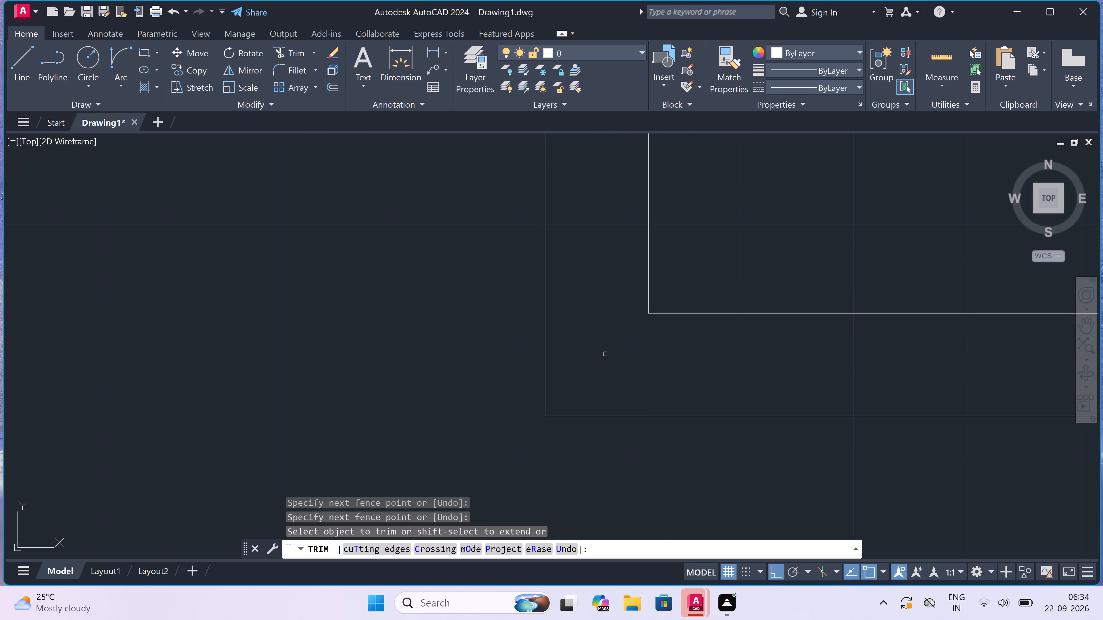
scroll(615, 352, down, 4)
scroll(543, 356, down, 2)
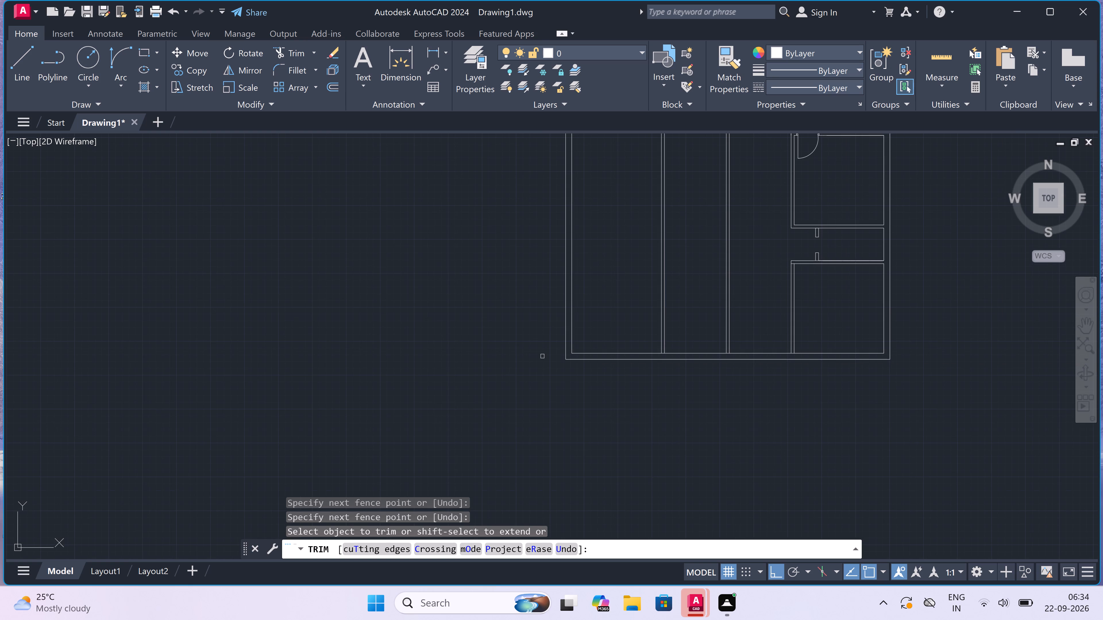
key(Escape)
Examine the overall floor plan and the rooms and doors along the right outer wall.
scroll(542, 356, down, 2)
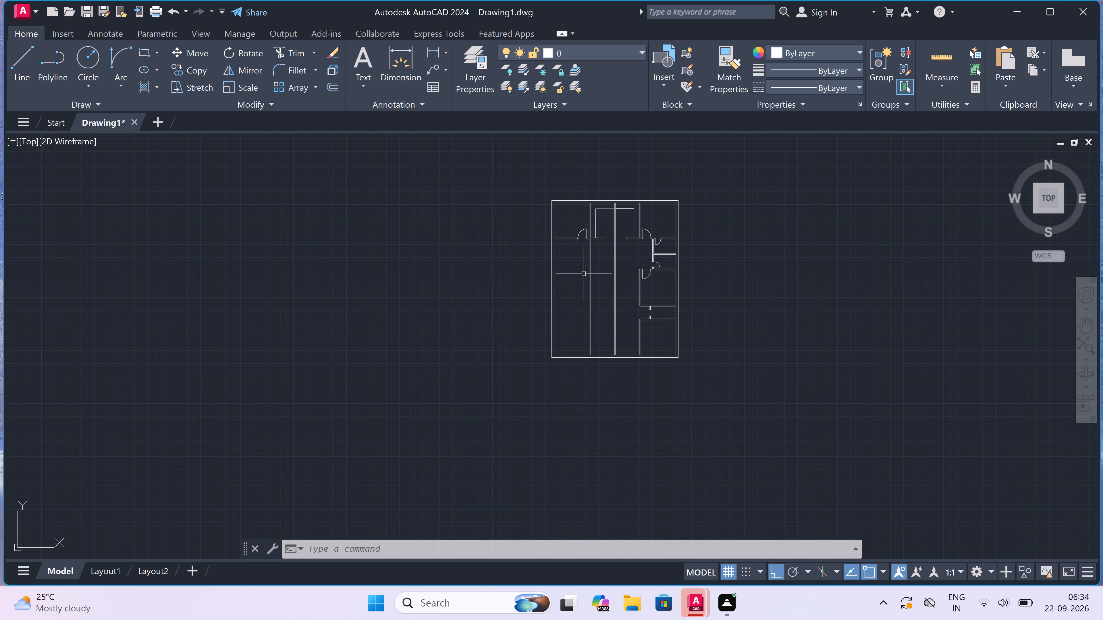
scroll(606, 277, up, 2)
scroll(606, 277, down, 1)
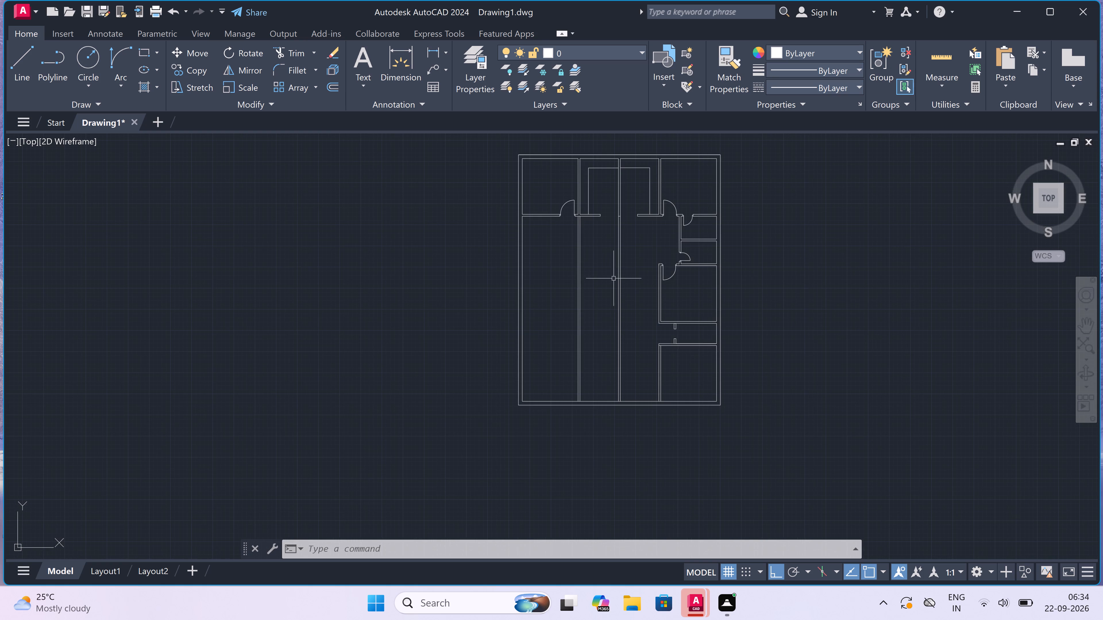
scroll(638, 270, up, 1)
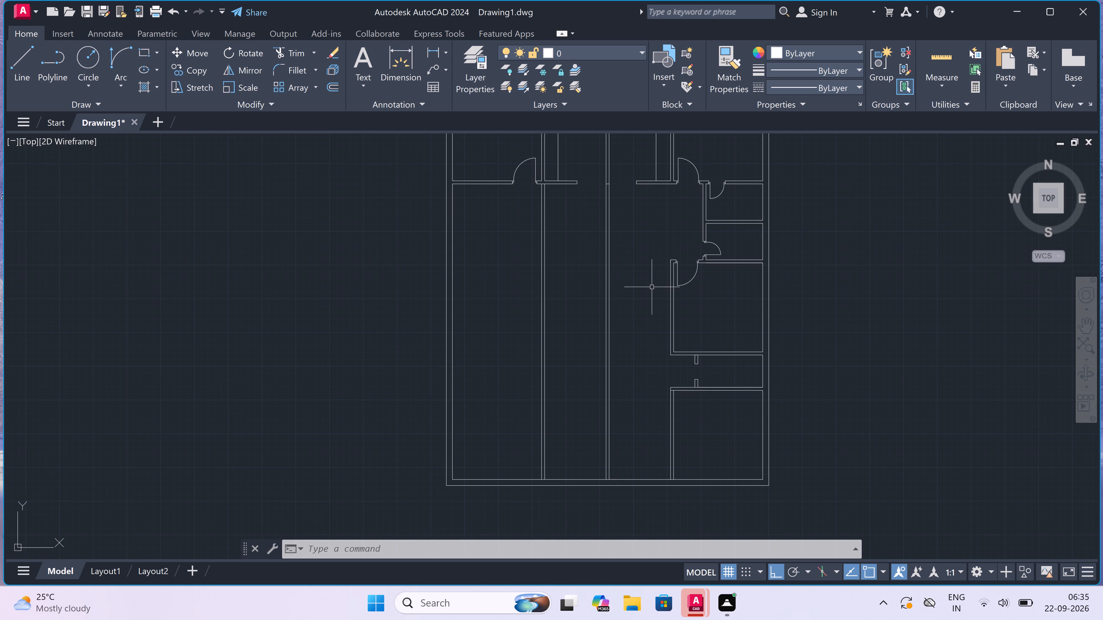
scroll(655, 294, up, 1)
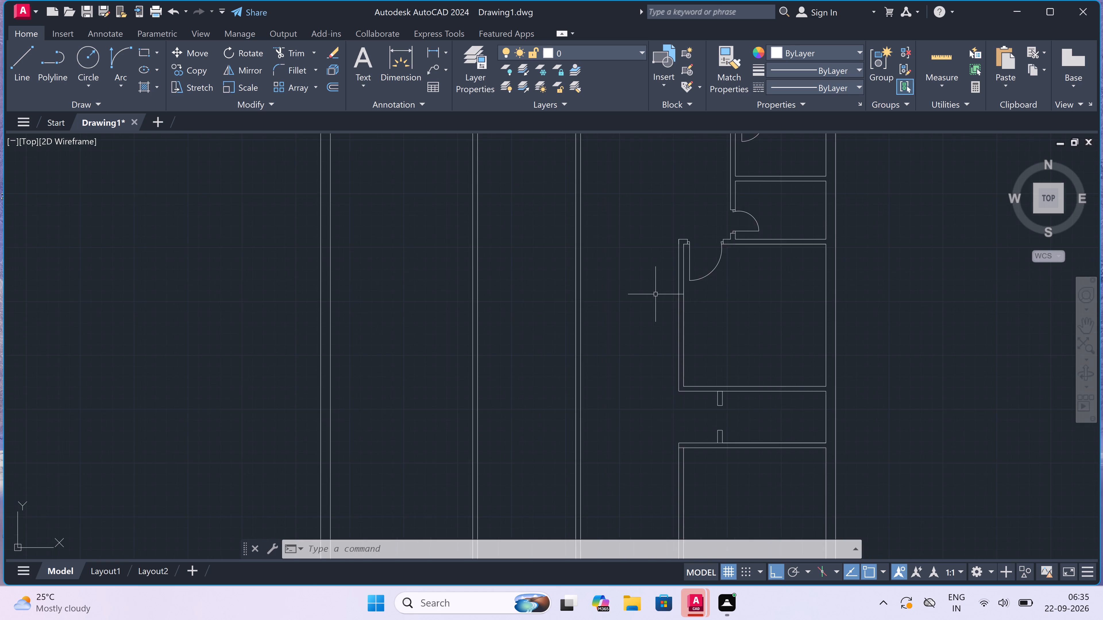
scroll(655, 294, up, 1)
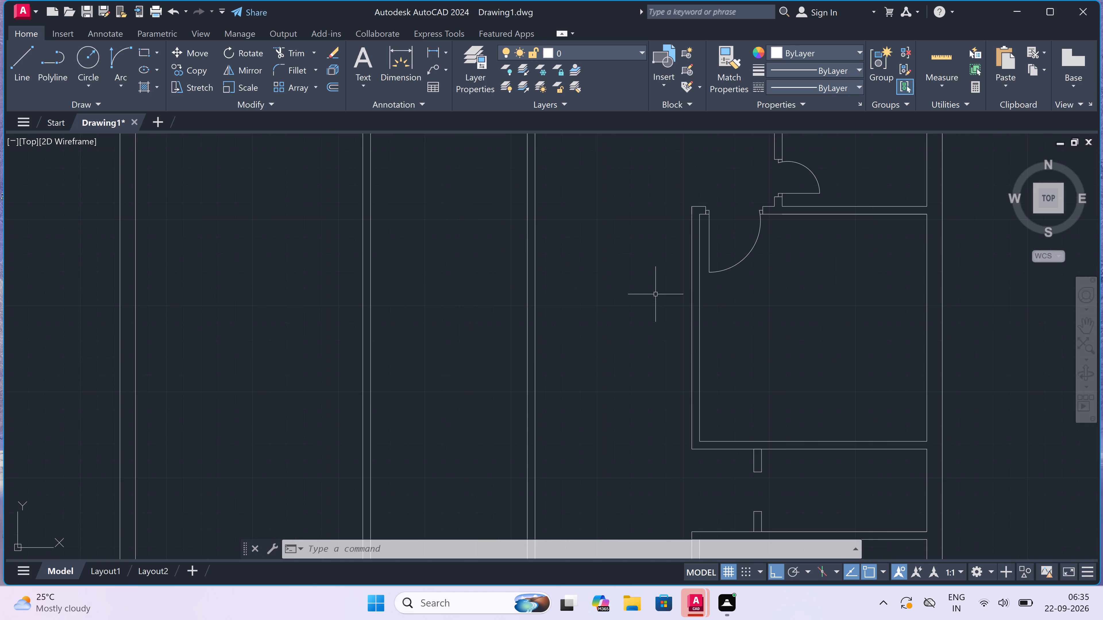
scroll(655, 294, down, 1)
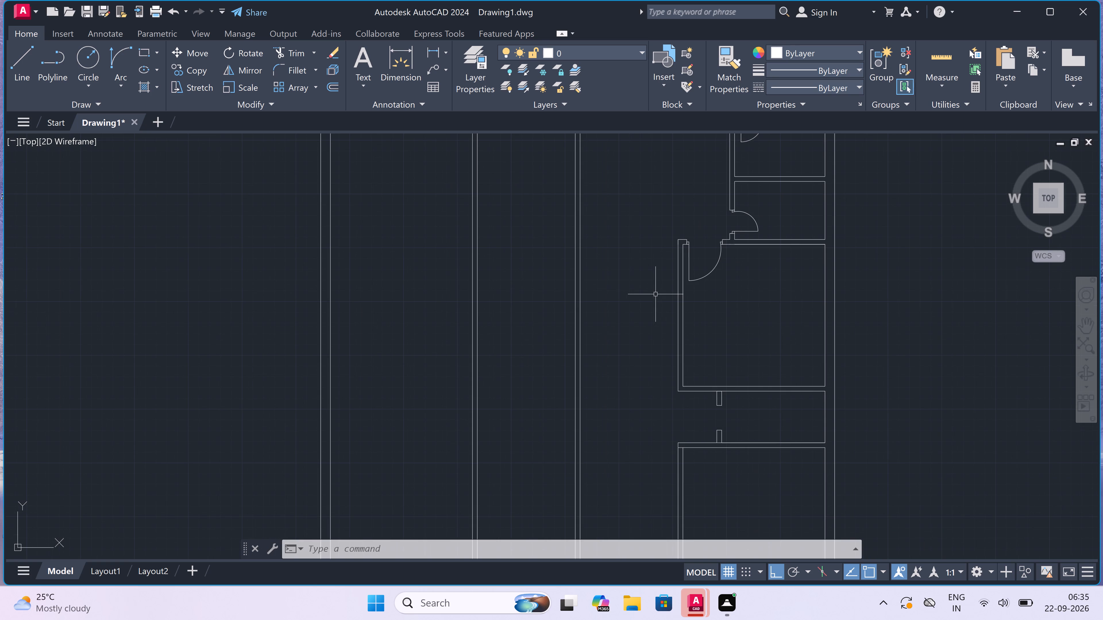
scroll(655, 294, down, 3)
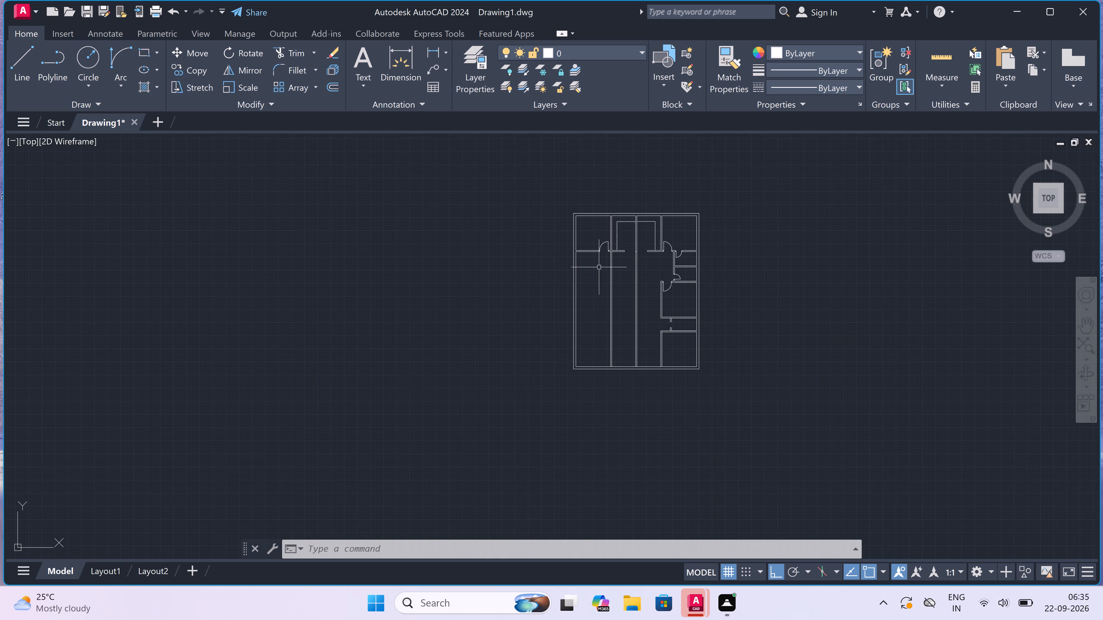
Offset the lower line of the top-left room's bottom wall 4'6" downward.
scroll(578, 246, up, 4)
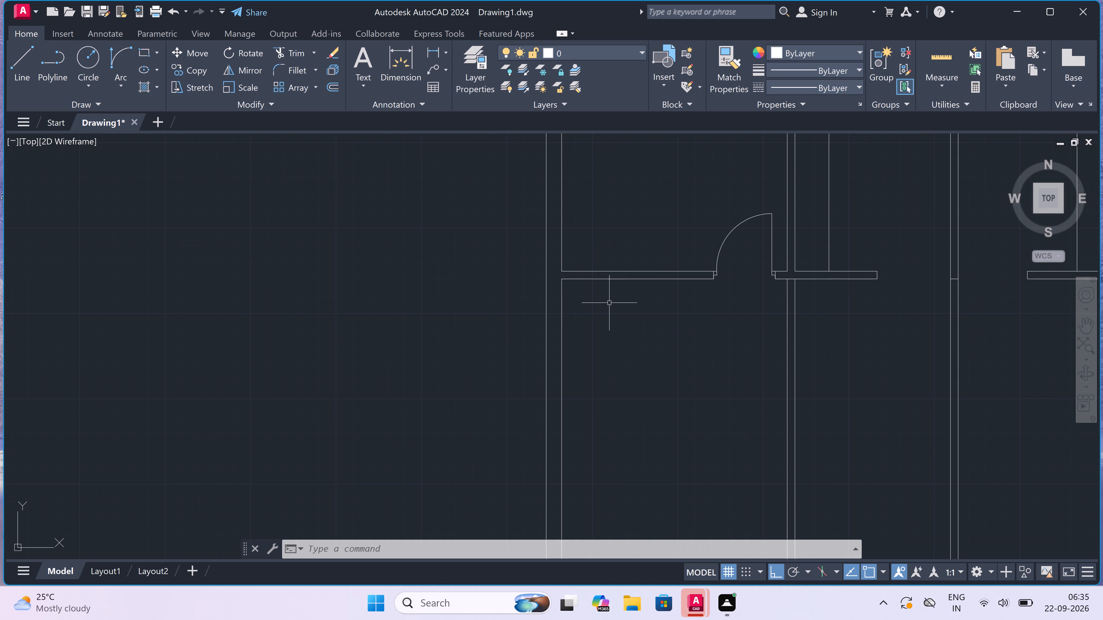
text(o)
key(space)
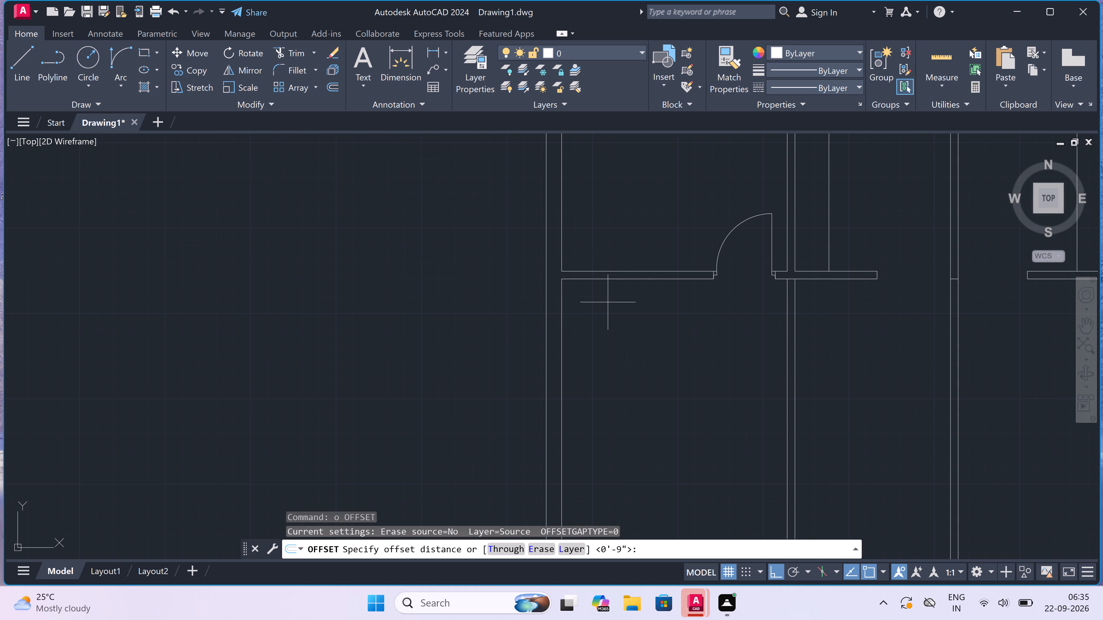
click(637, 281)
text(4')
text(6")
key(space)
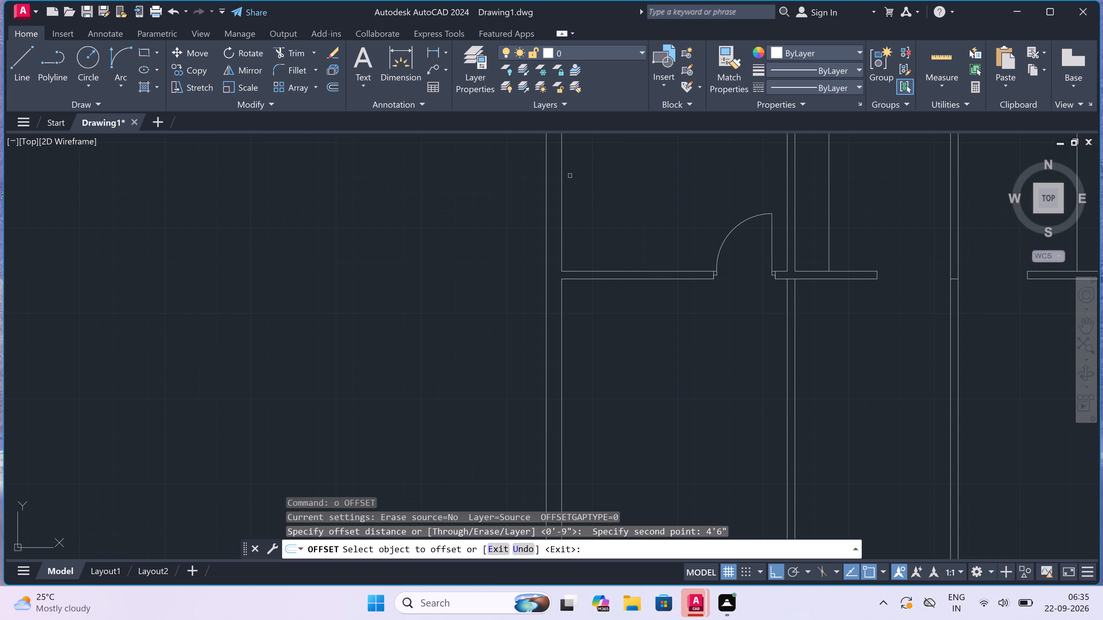
click(601, 280)
click(595, 319)
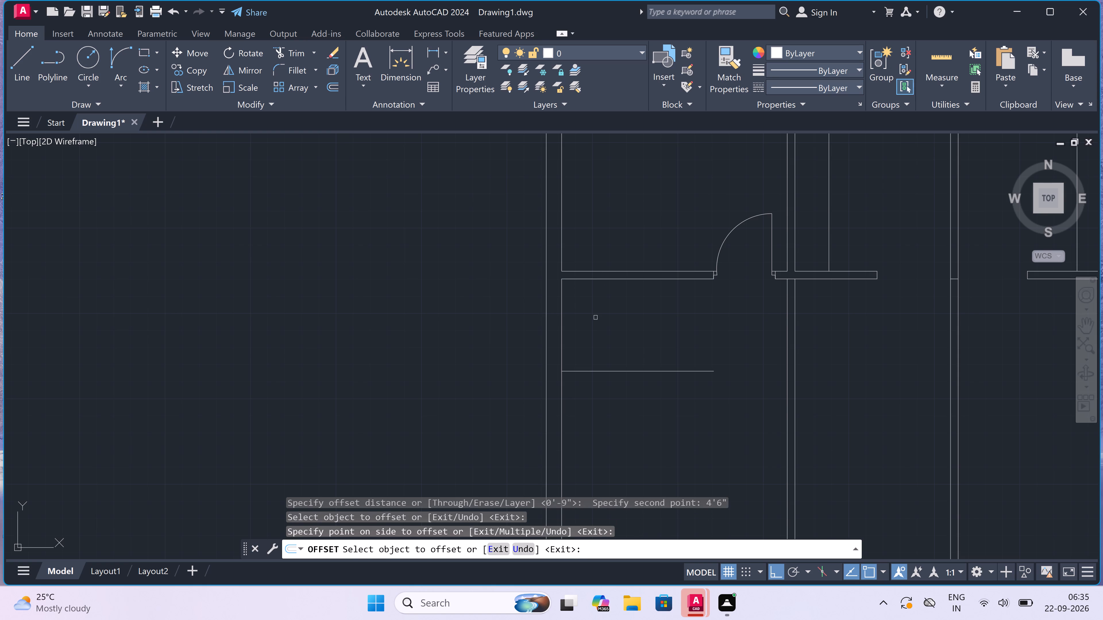
key(Escape)
Offset the new horizontal line 4.5" downward to form a partition below the top-left room.
key(space)
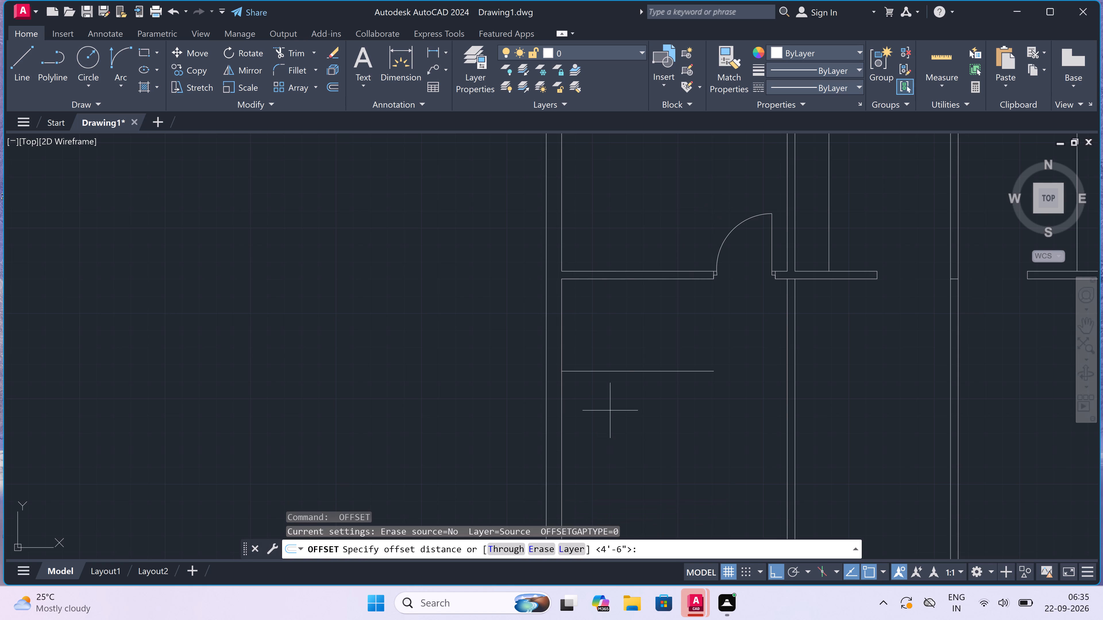
drag(610, 373, 612, 395)
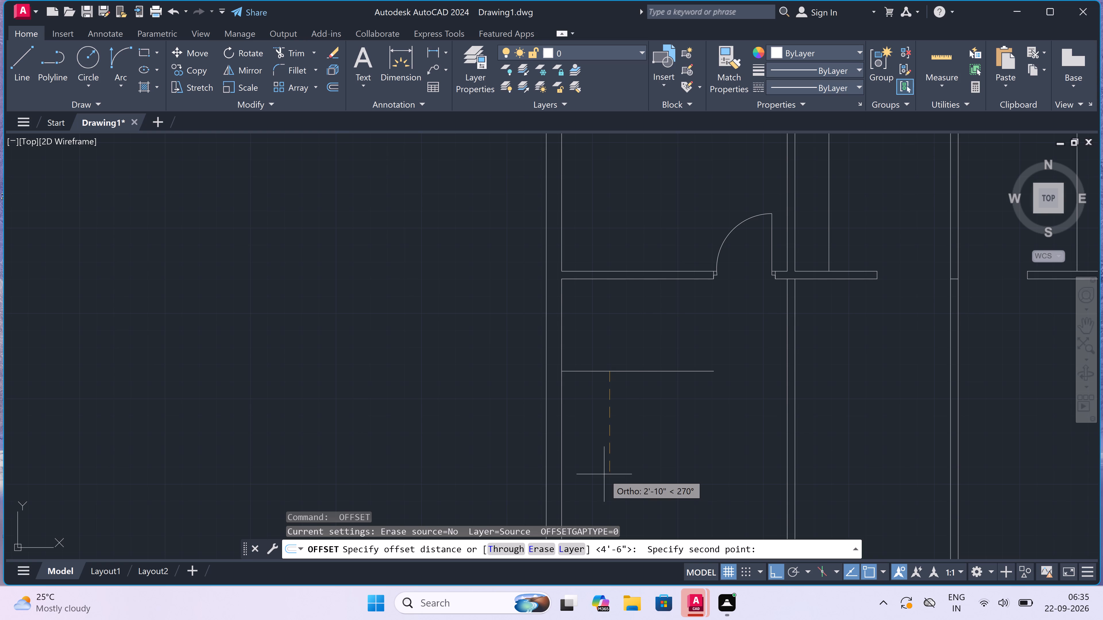
text(4.5")
key(space)
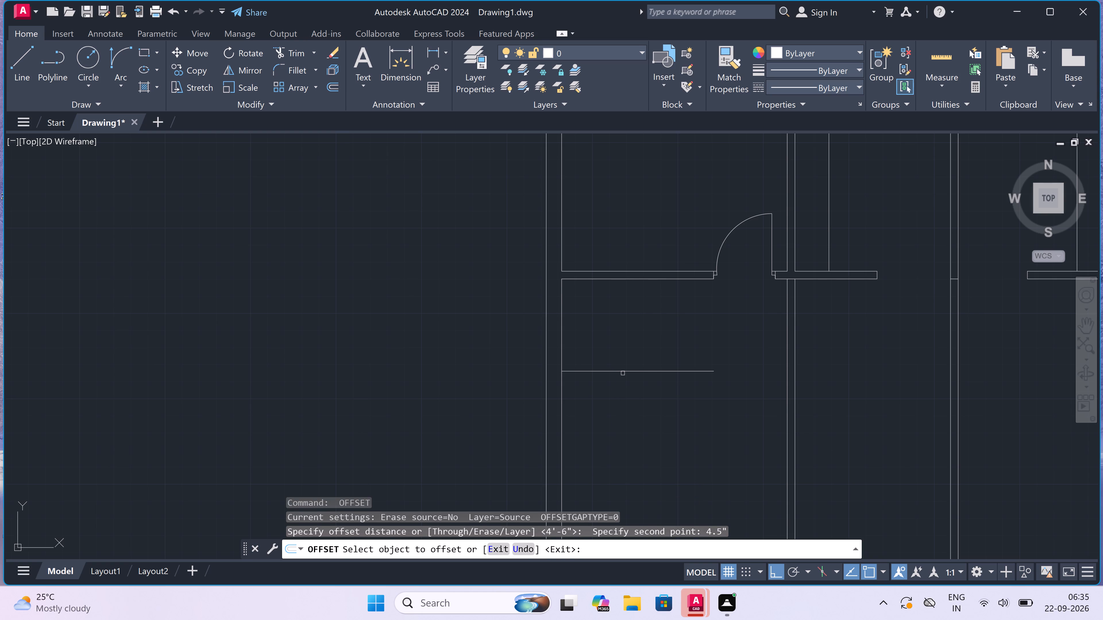
click(617, 371)
click(615, 394)
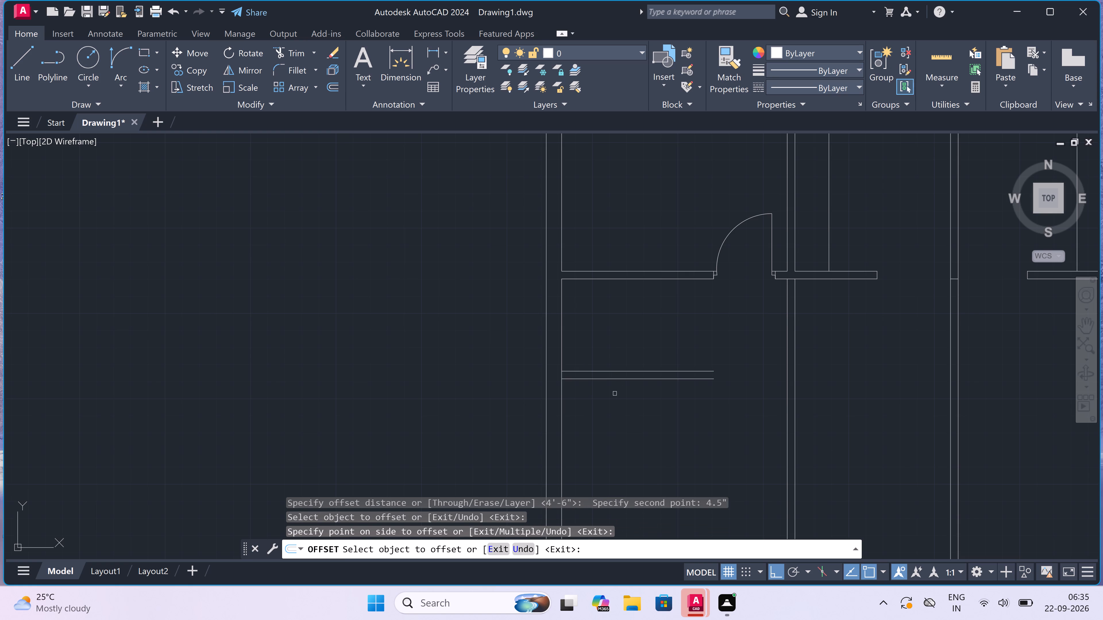
key(Escape)
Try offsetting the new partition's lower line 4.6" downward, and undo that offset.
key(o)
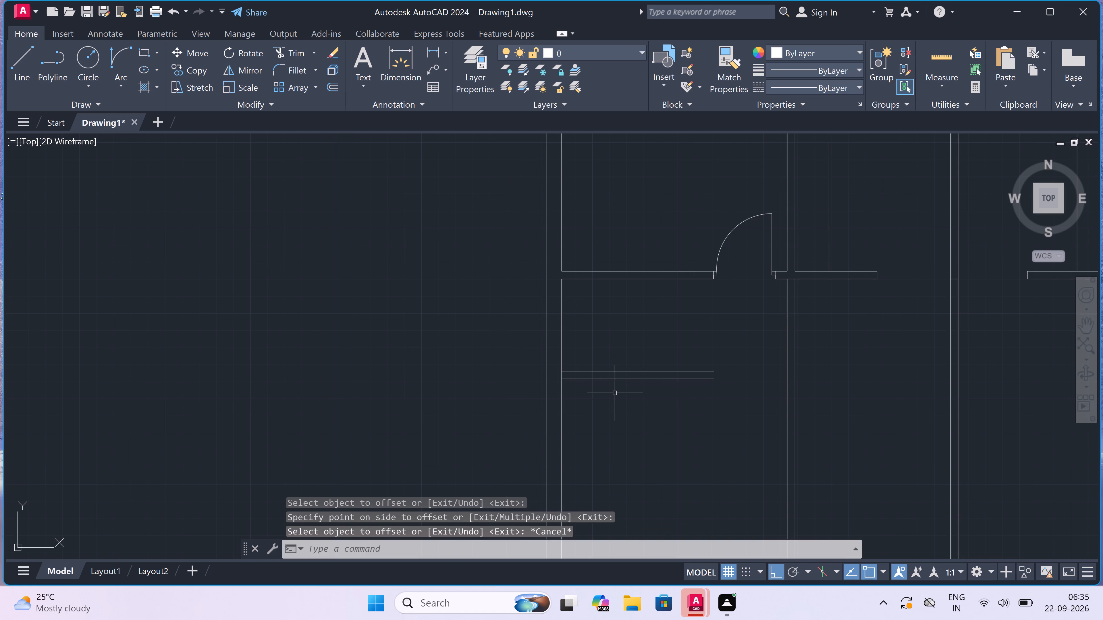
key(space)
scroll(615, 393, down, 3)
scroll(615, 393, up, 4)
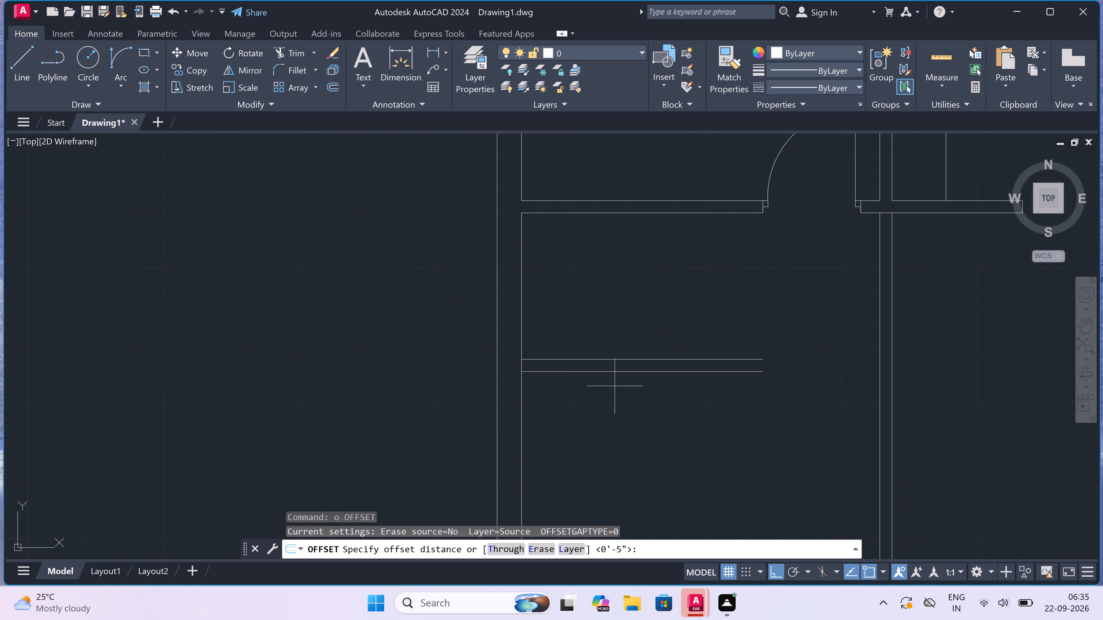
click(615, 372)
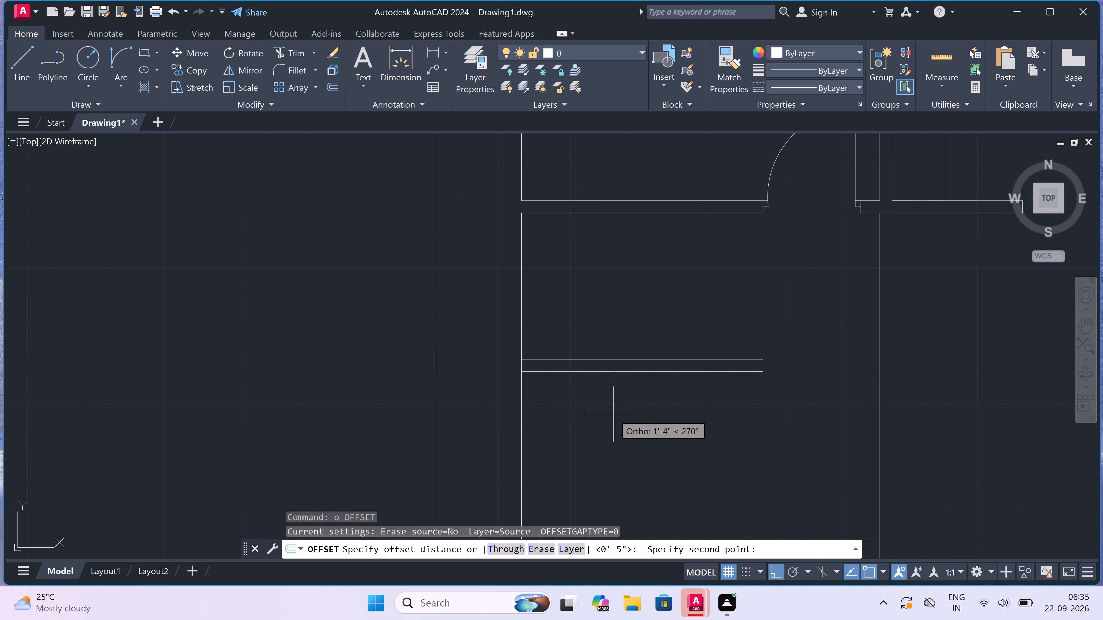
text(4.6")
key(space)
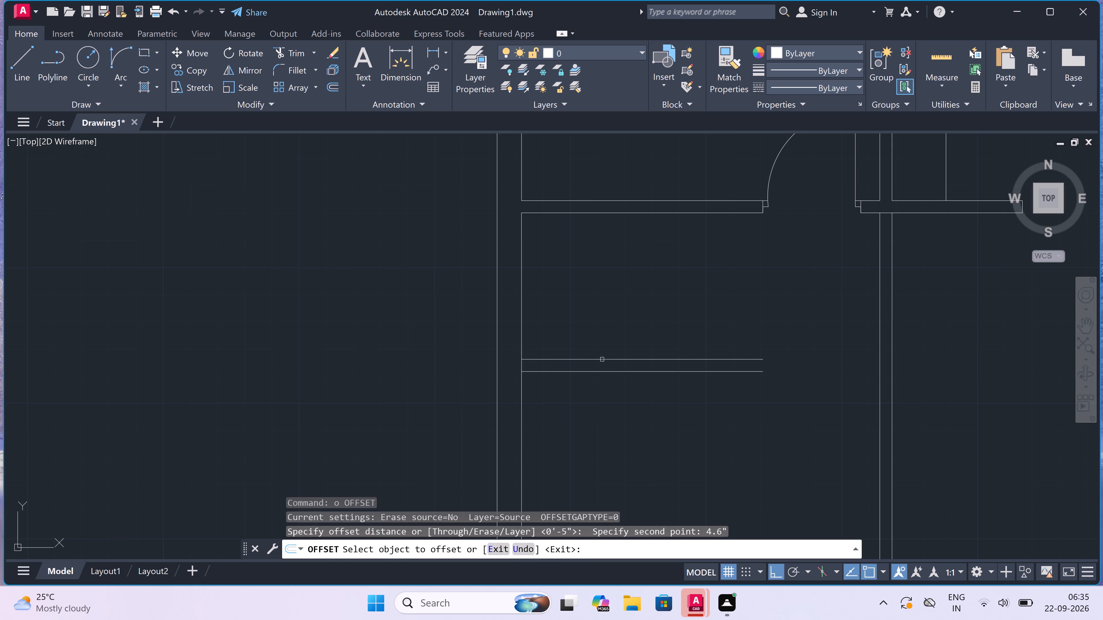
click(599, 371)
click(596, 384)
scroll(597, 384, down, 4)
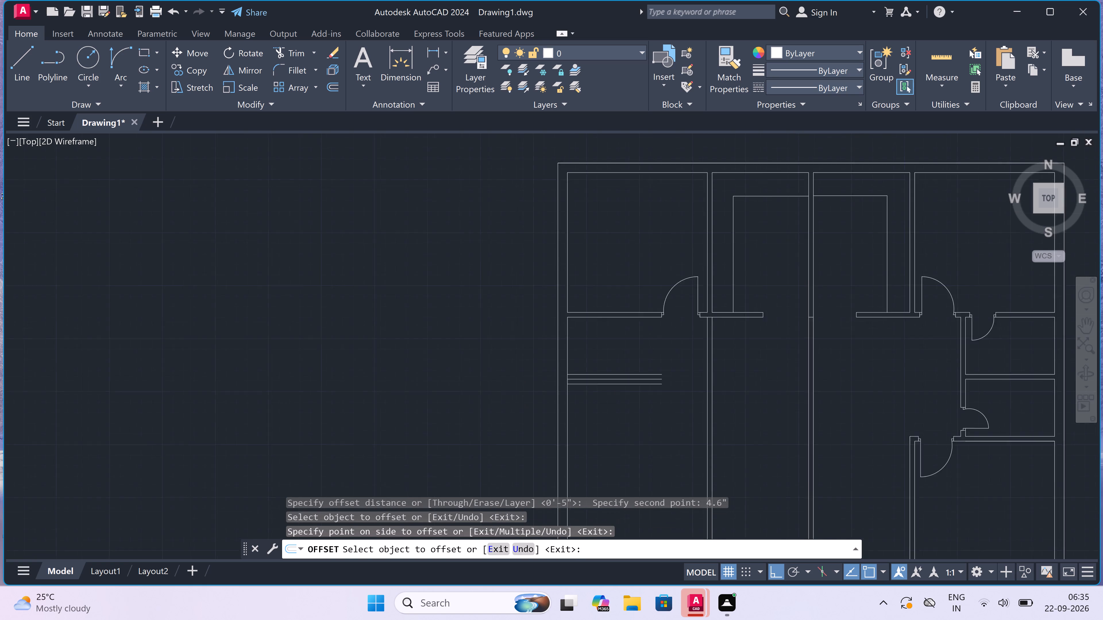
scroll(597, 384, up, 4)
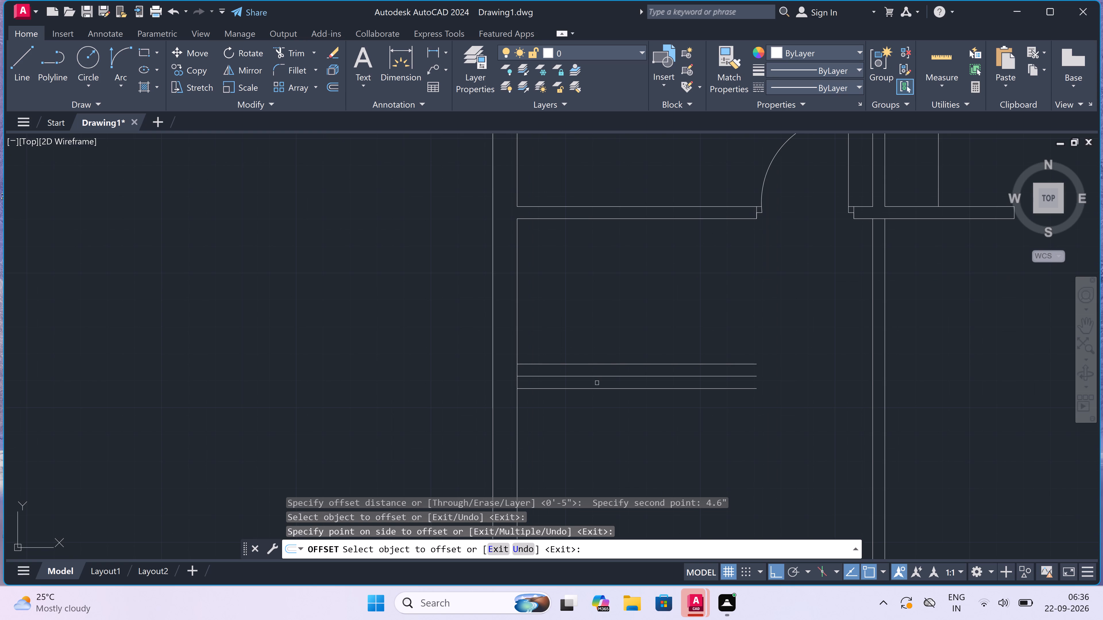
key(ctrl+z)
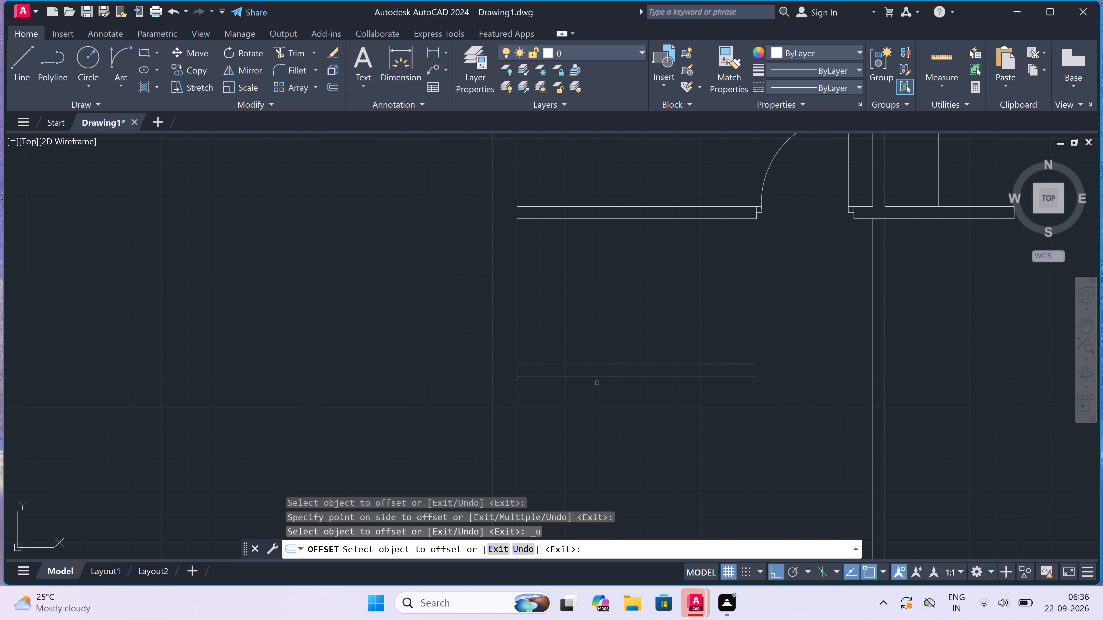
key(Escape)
Offset the lower line of the partition below the top-left room 4'6" downward.
key(o)
key(space)
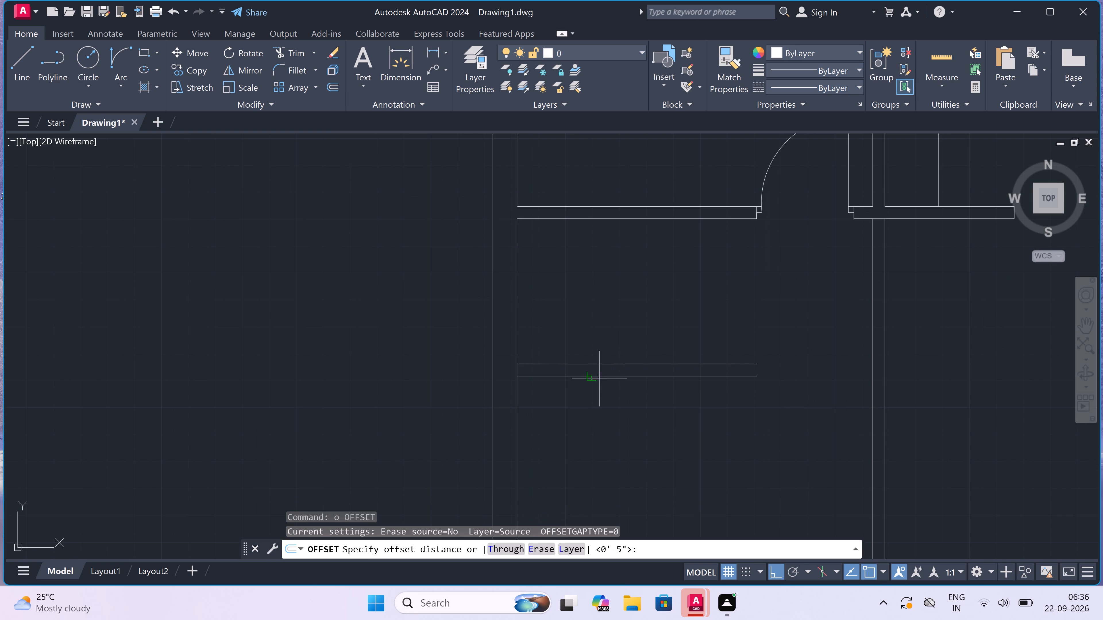
drag(600, 375, 601, 378)
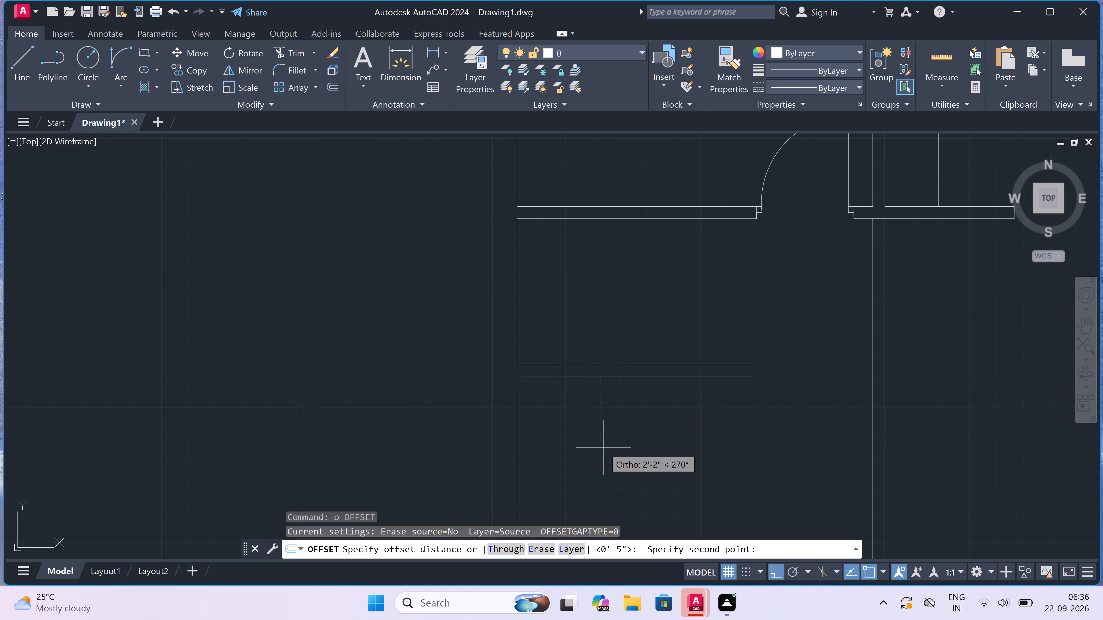
text(4'6")
key(space)
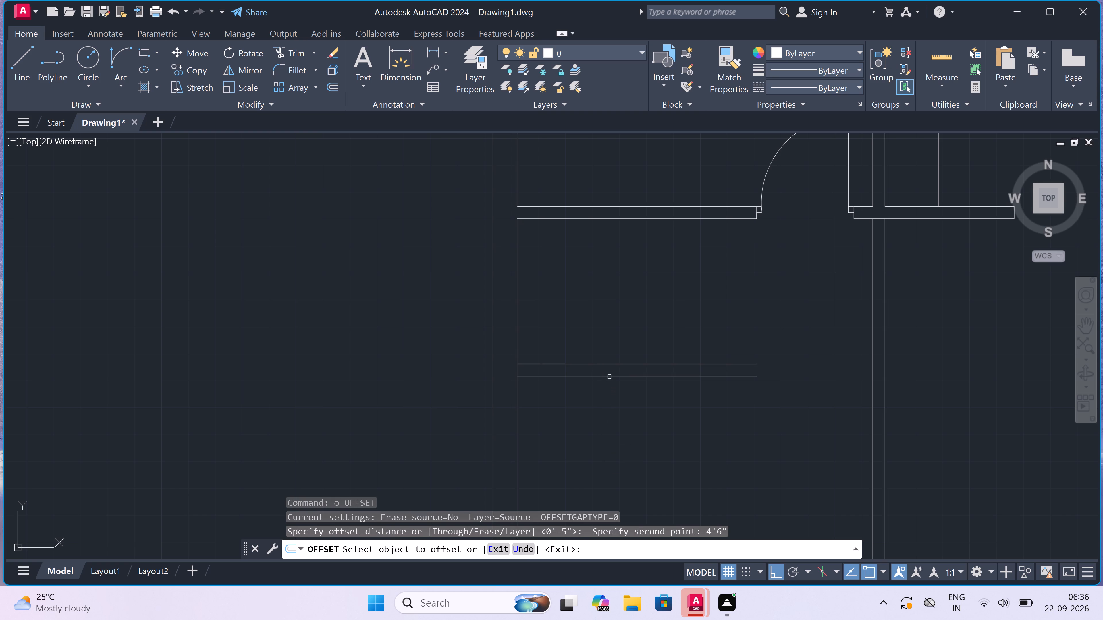
drag(609, 377, 606, 384)
click(603, 394)
scroll(603, 394, down, 4)
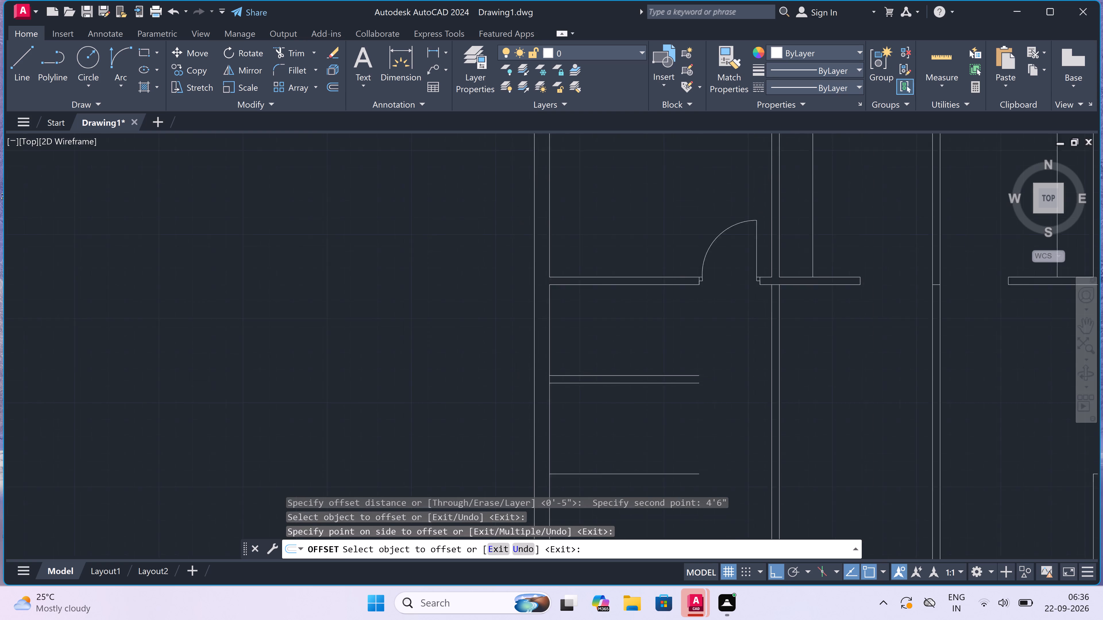
scroll(610, 421, up, 3)
key(Escape)
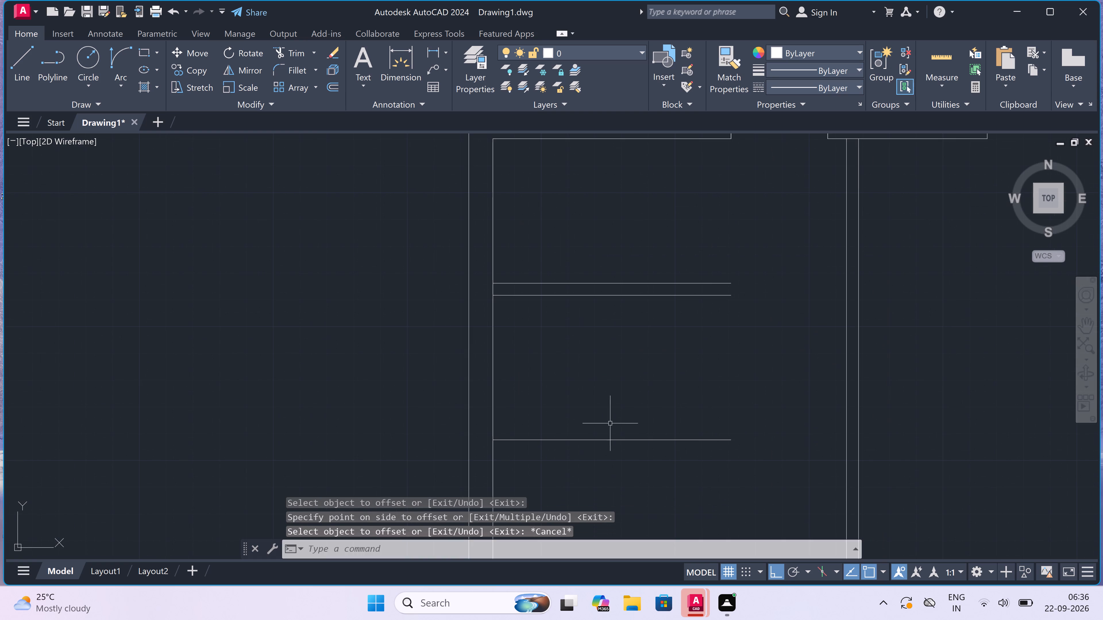
Offset the new lowest horizontal line 4.5" downward to form a second partition.
key(space)
drag(601, 436, 603, 451)
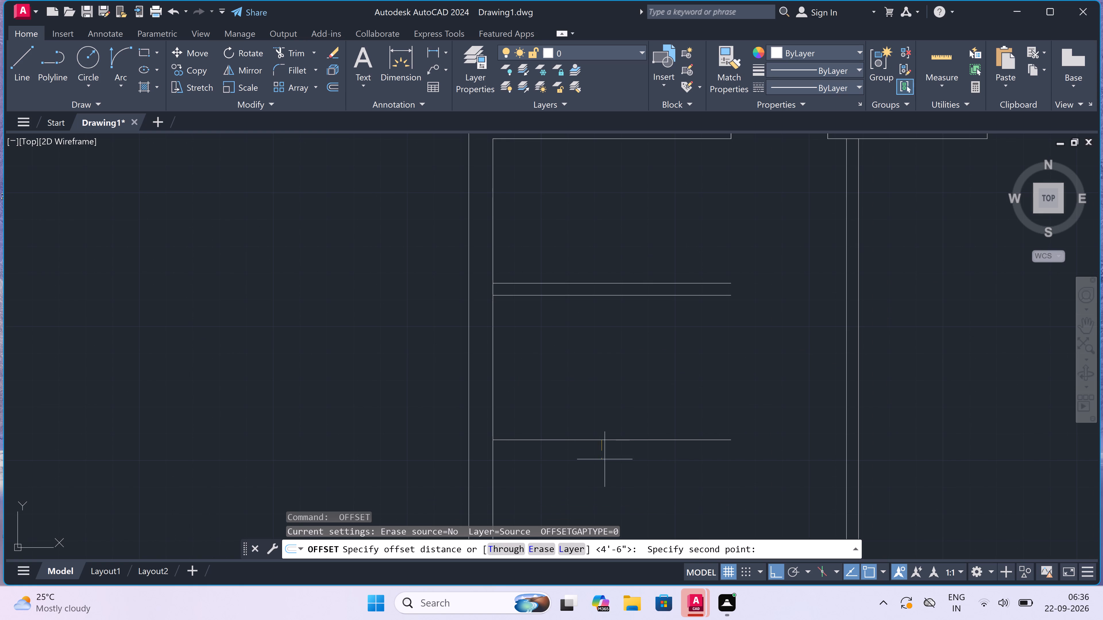
text(4.5")
key(space)
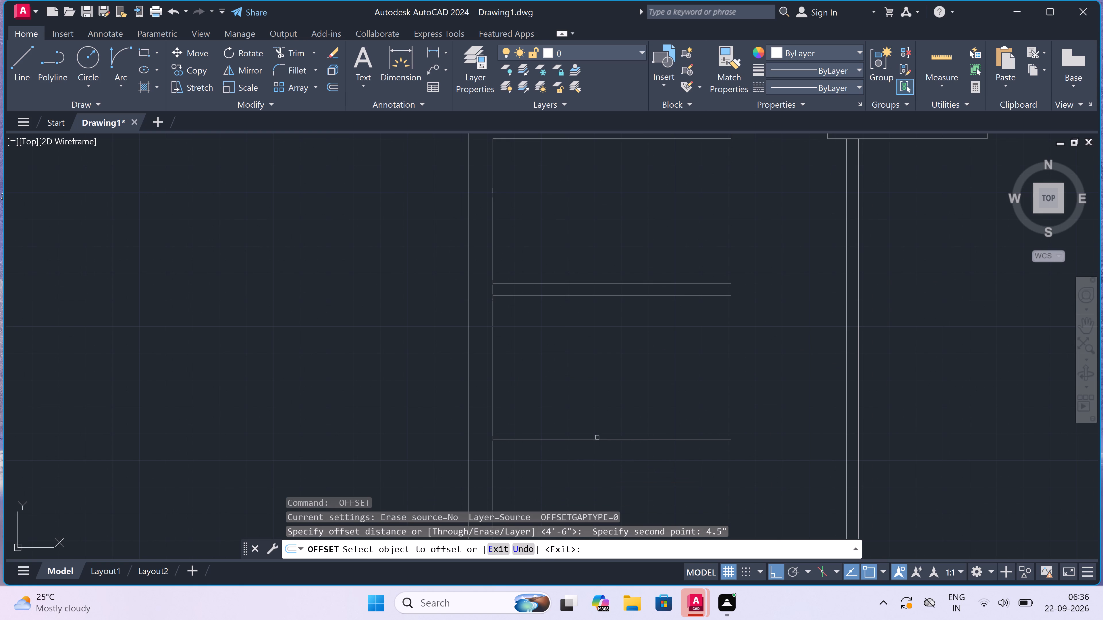
drag(593, 440, 594, 449)
click(593, 458)
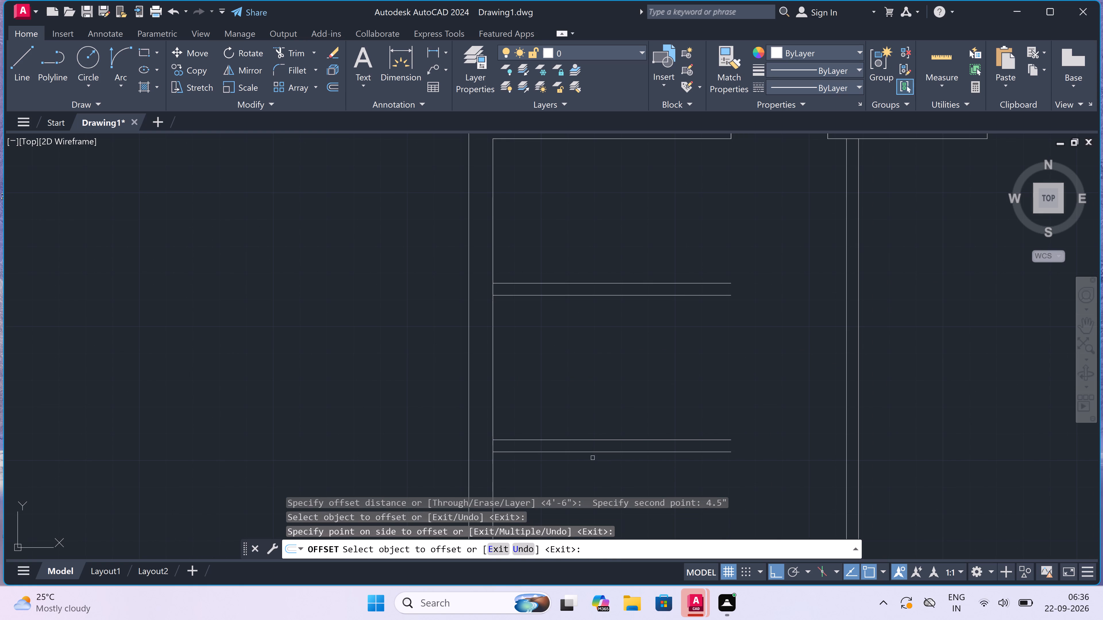
key(Escape)
Draw a 7' line along the second partition's lower line from the outer wall, continuing vertically up to the top-left room's bottom wall.
text(l)
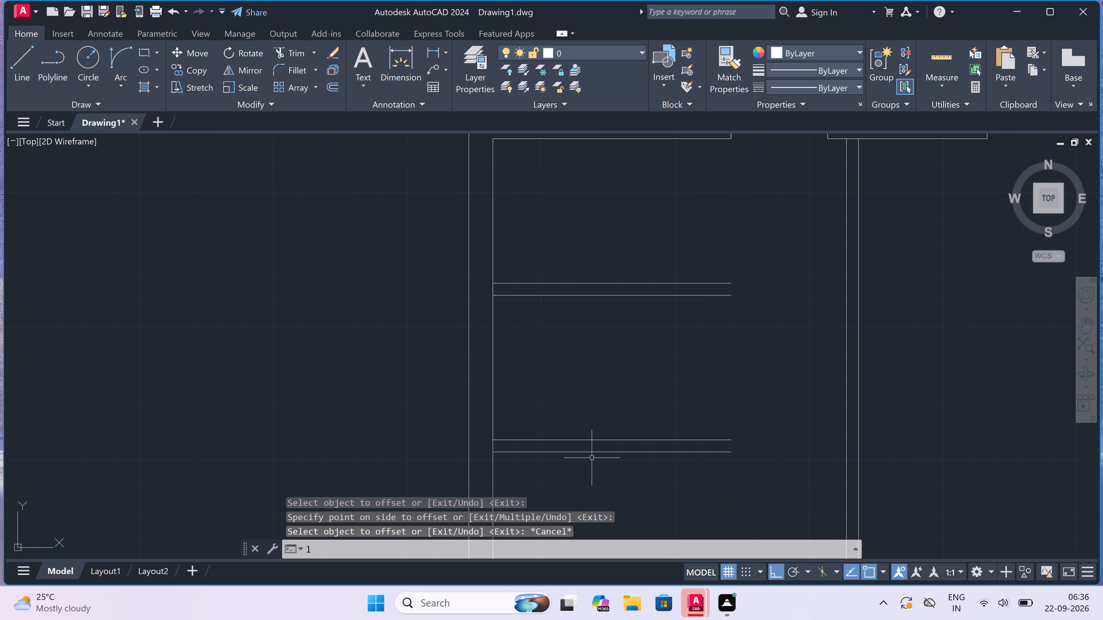
key(space)
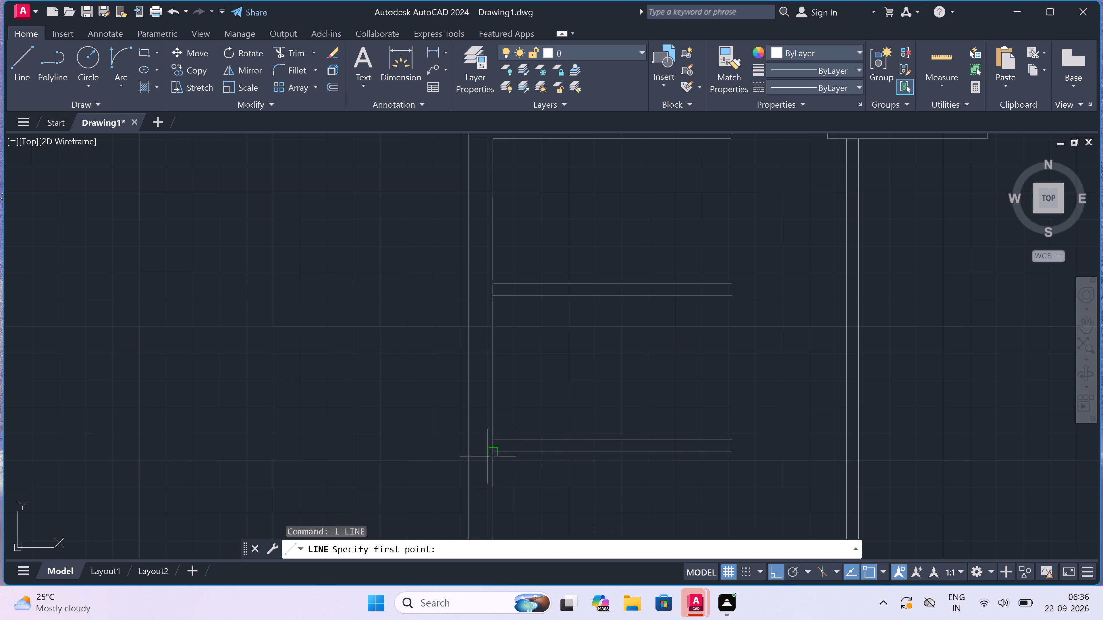
click(491, 454)
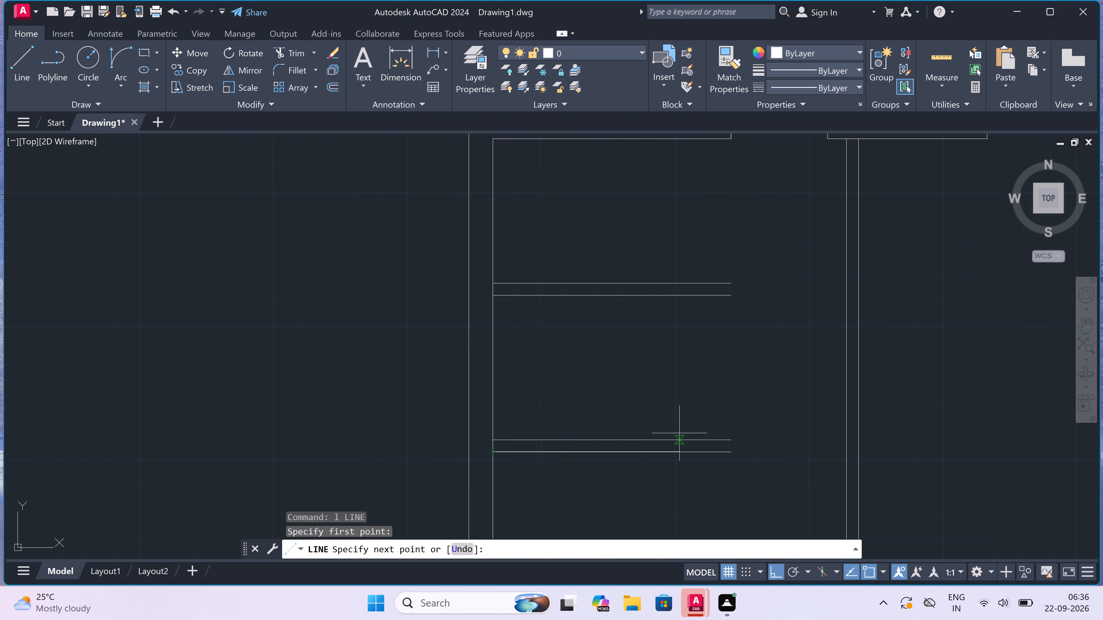
text(7')
key(space)
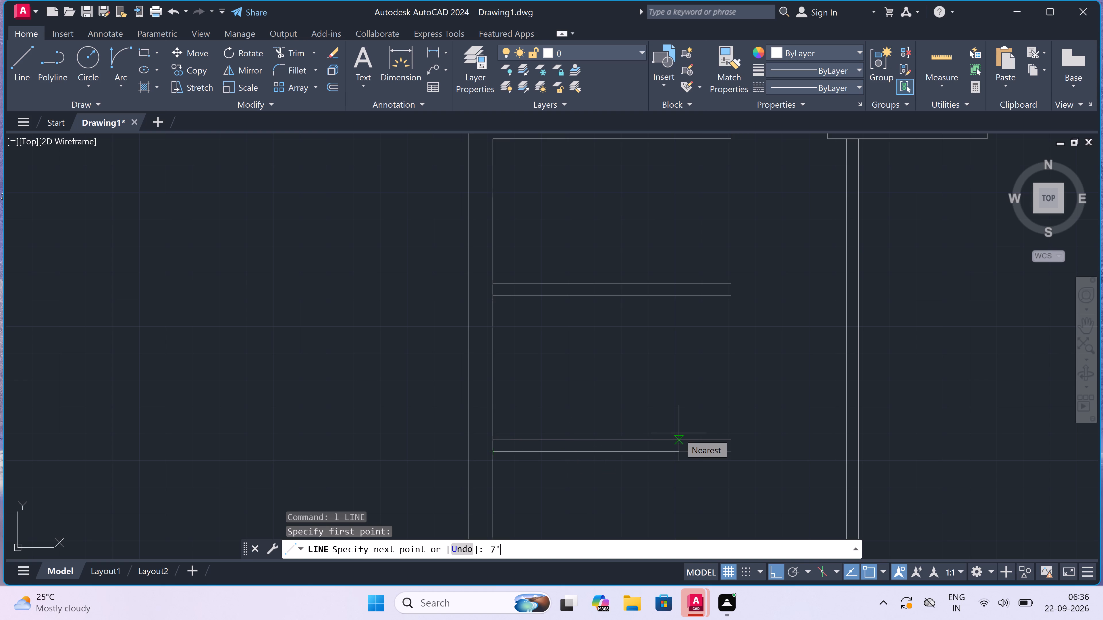
scroll(681, 373, down, 2)
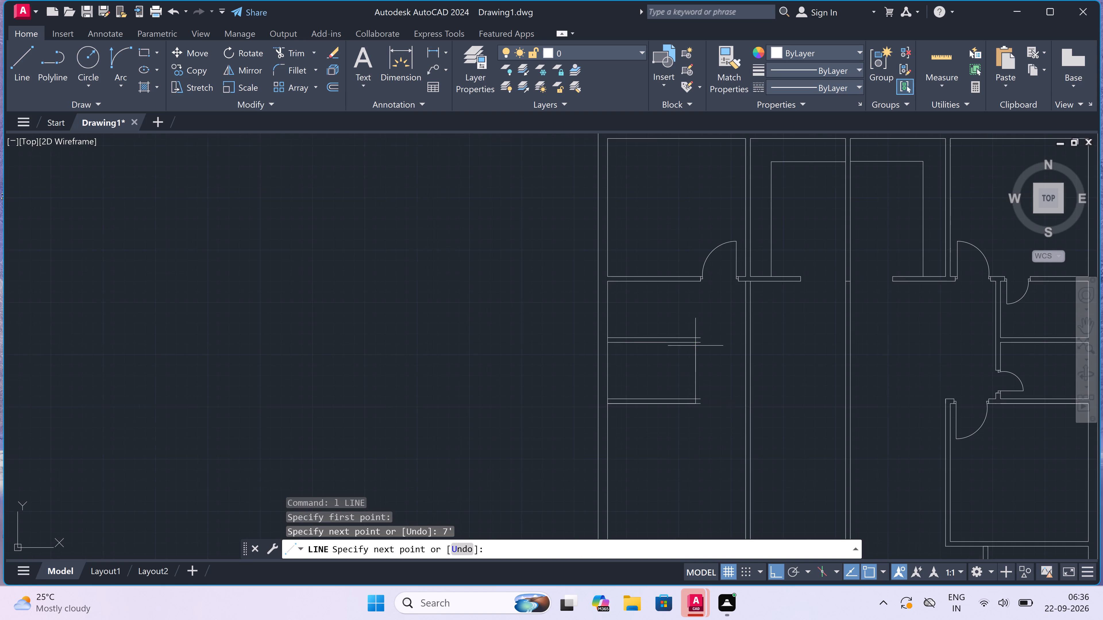
scroll(694, 289, up, 2)
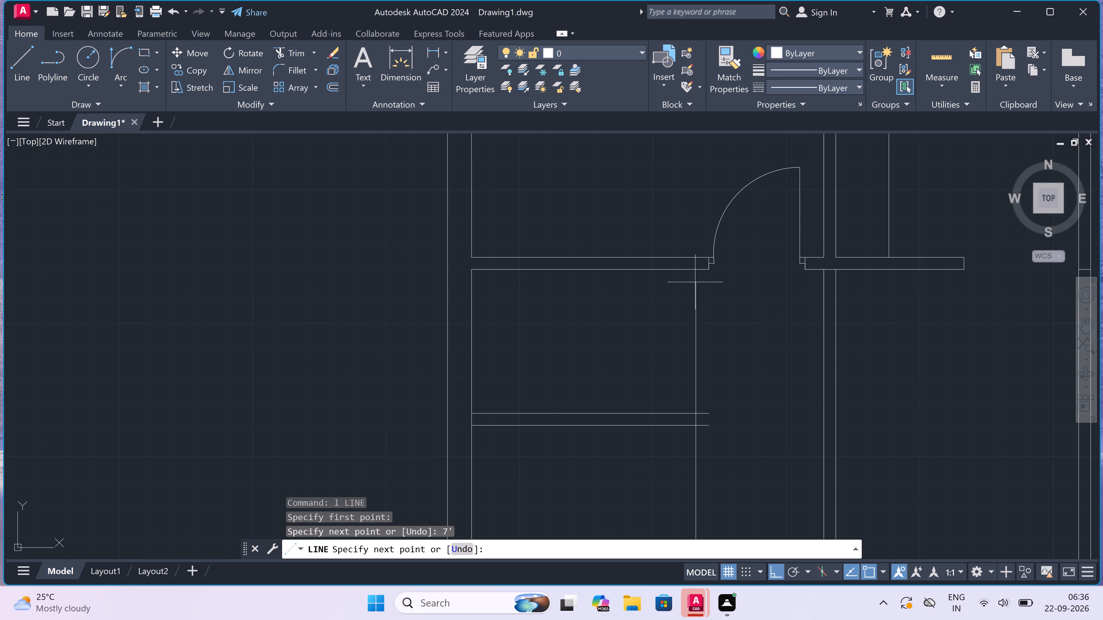
scroll(697, 271, up, 2)
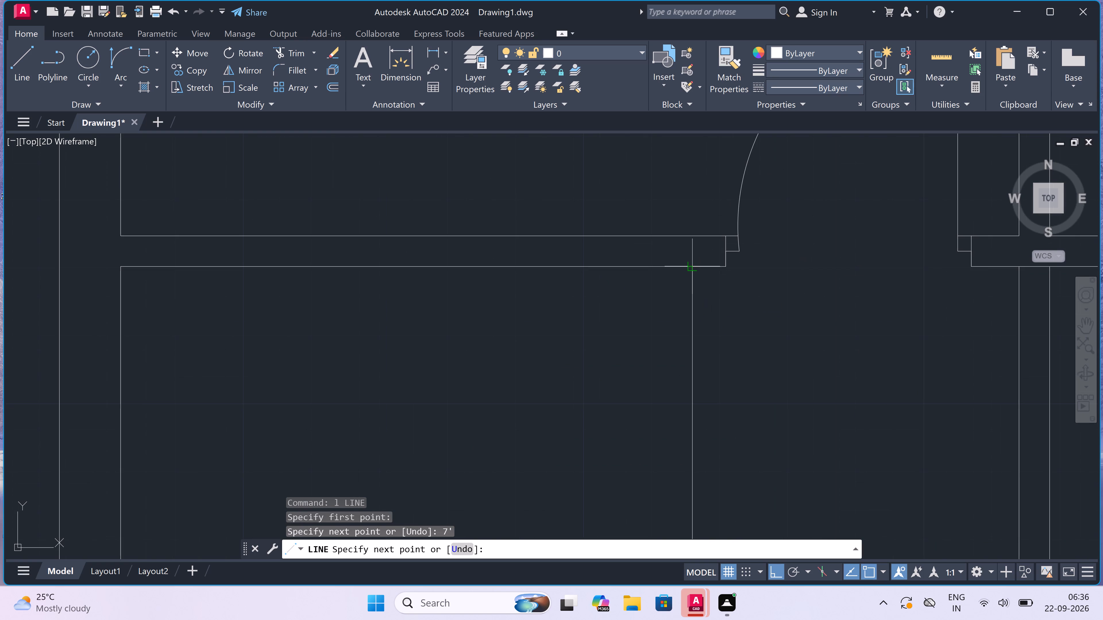
click(693, 268)
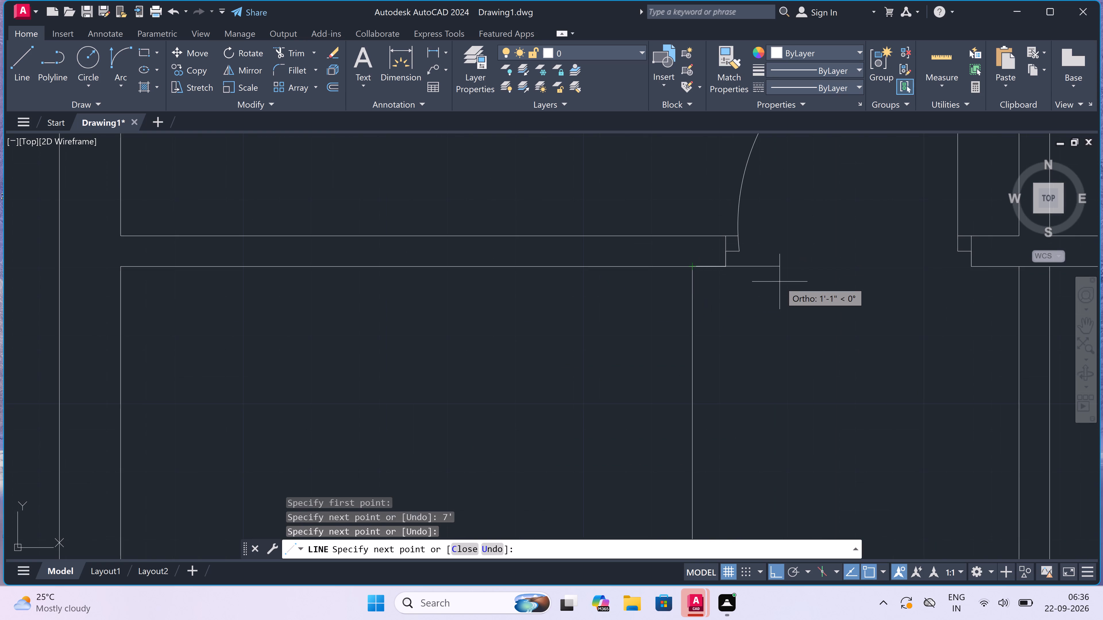
Continue the line 4.5" to the right and straight down to the second partition's lower line, forming a vertical partition.
text(4.5")
key(space)
scroll(780, 280, down, 2)
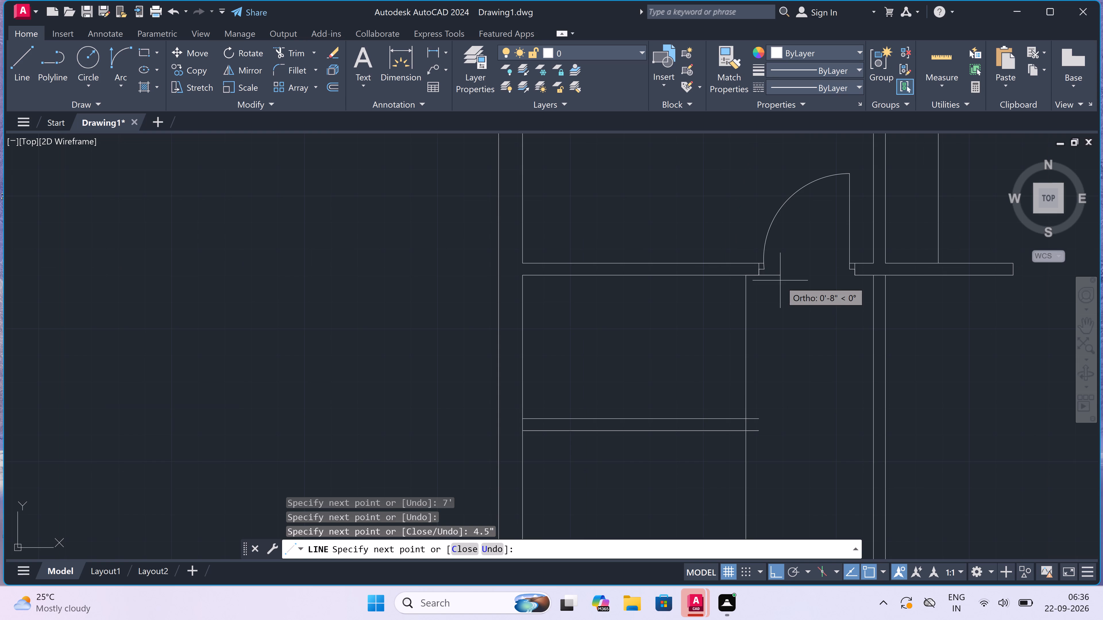
scroll(768, 404, down, 3)
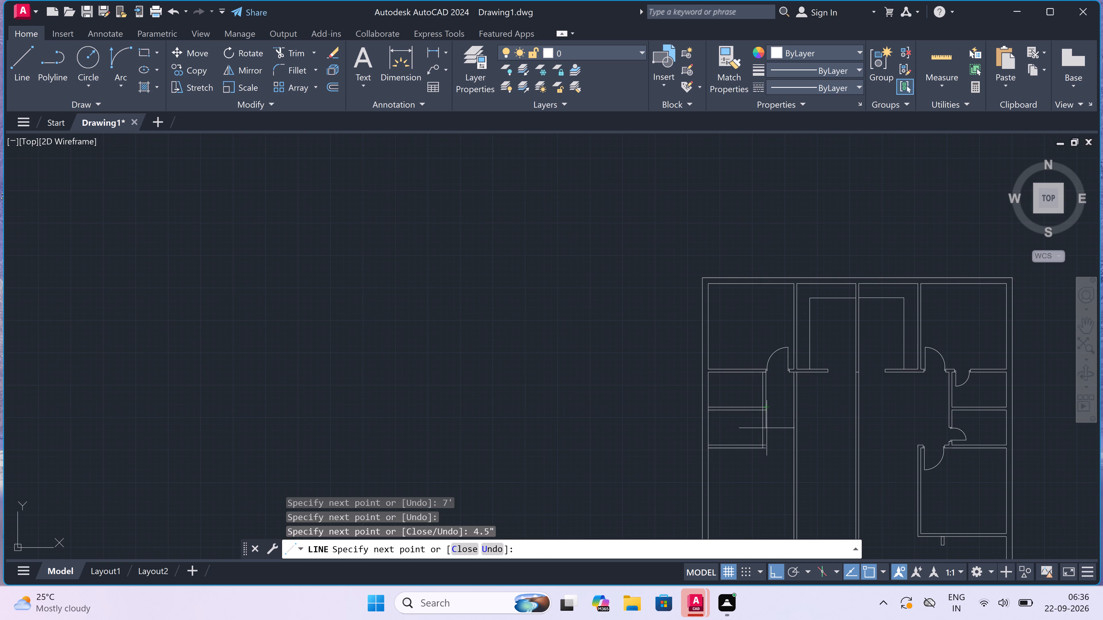
scroll(766, 455, up, 4)
scroll(736, 402, up, 3)
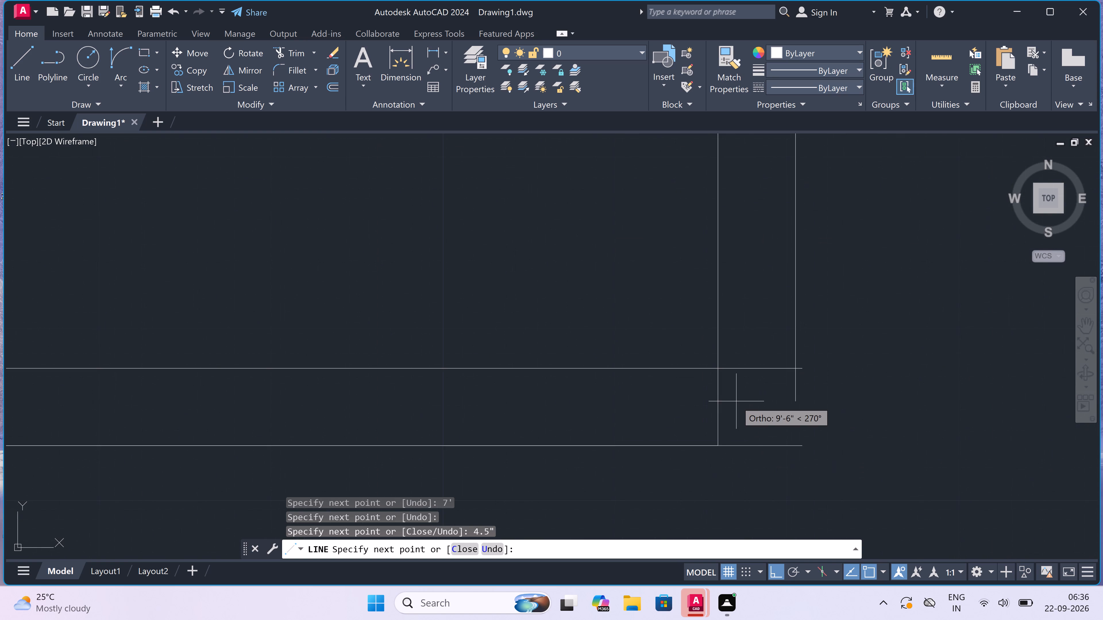
click(793, 445)
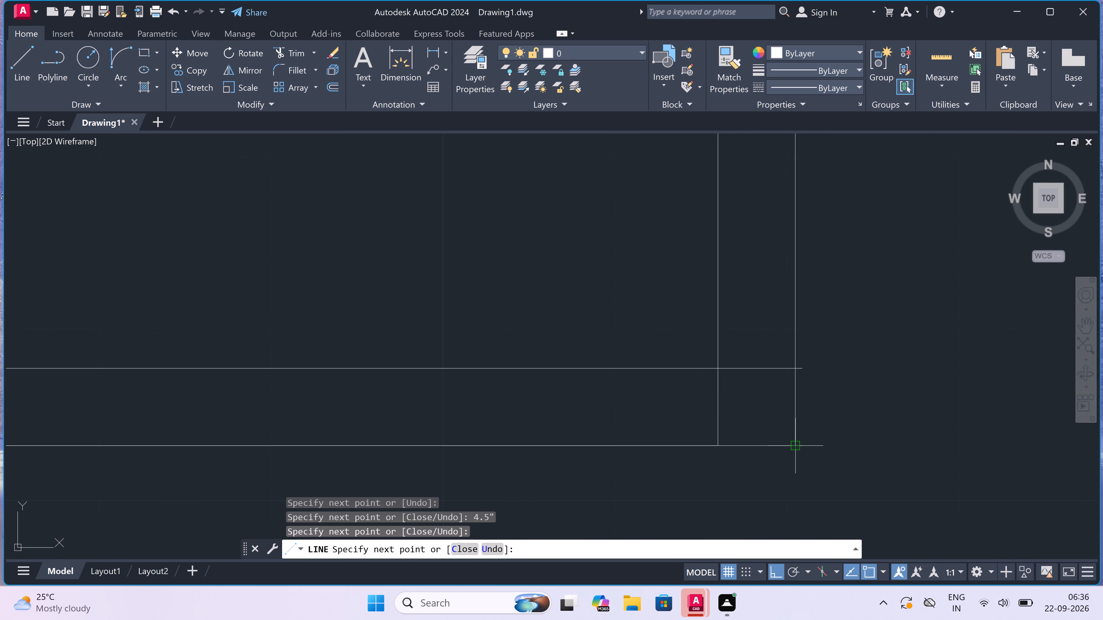
key(Escape)
Trim the crossing lines and overhanging ends at the corner where the vertical partition meets the lower horizontal partition.
key(t)
key(r)
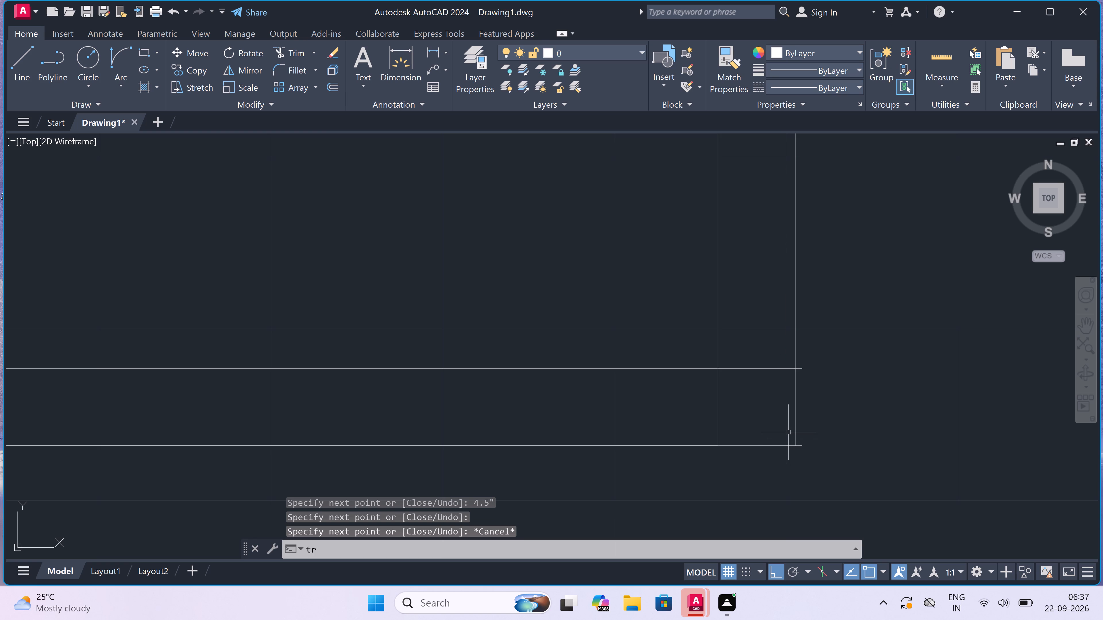
key(space)
click(774, 414)
click(631, 422)
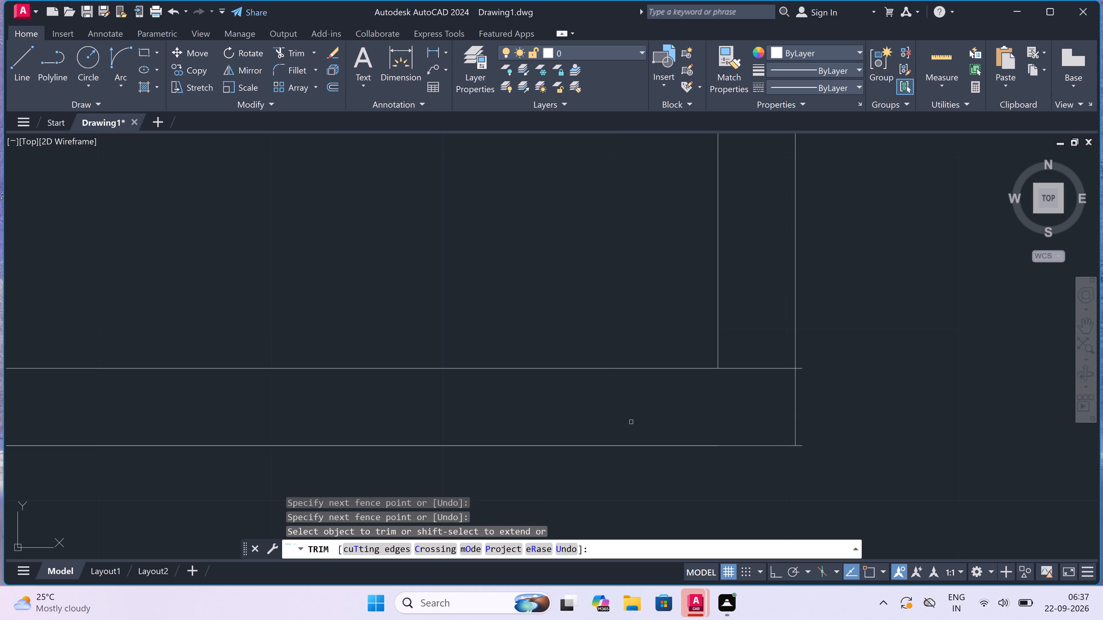
click(783, 381)
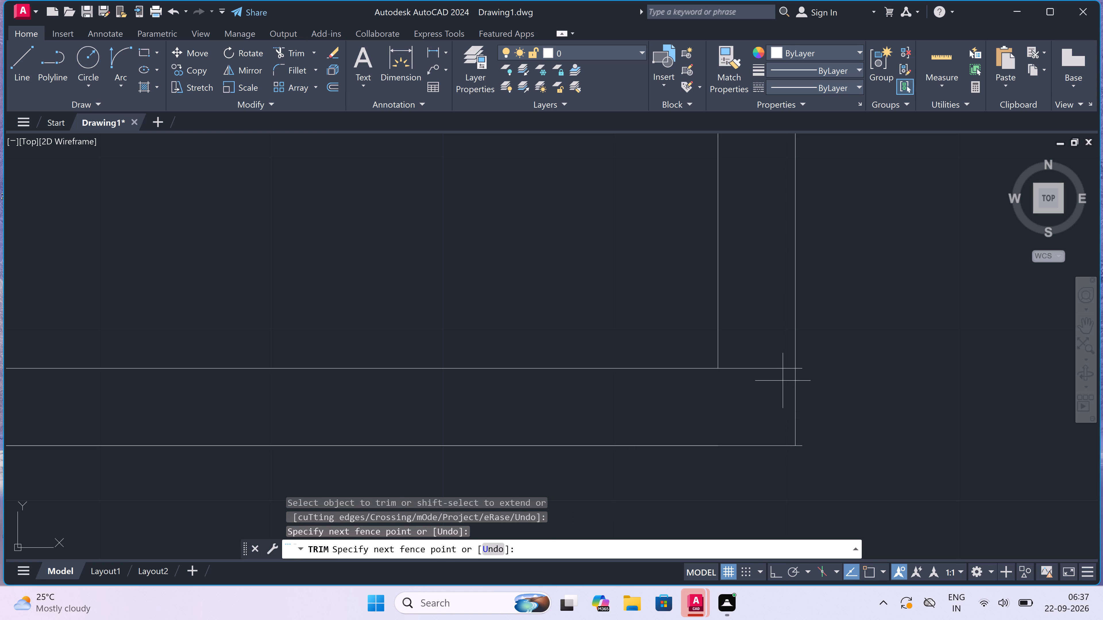
click(777, 338)
scroll(797, 431, up, 3)
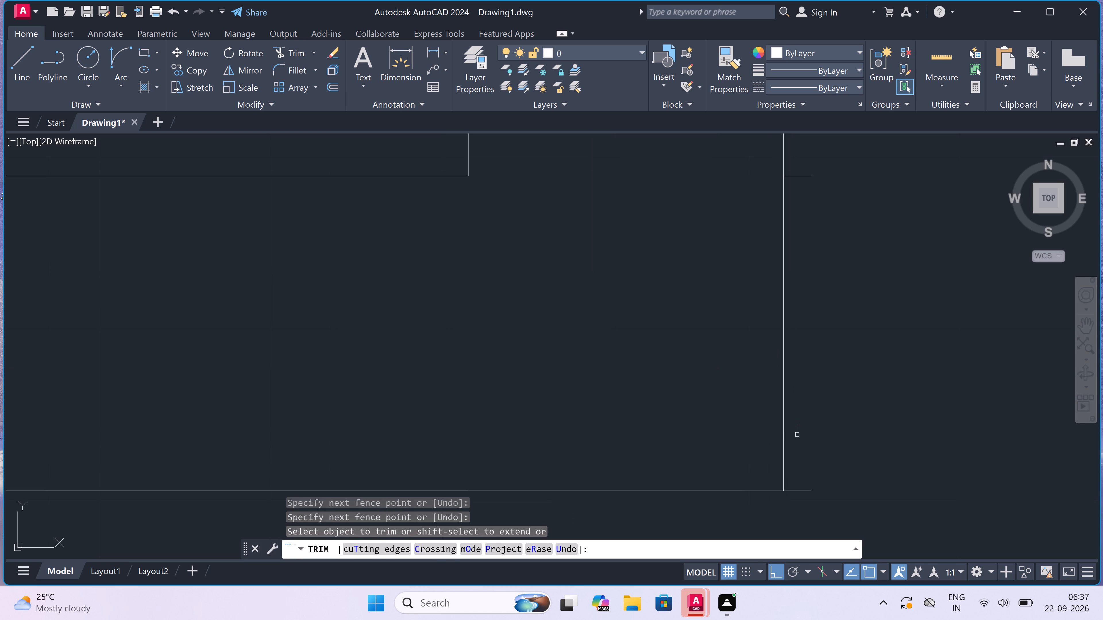
click(803, 503)
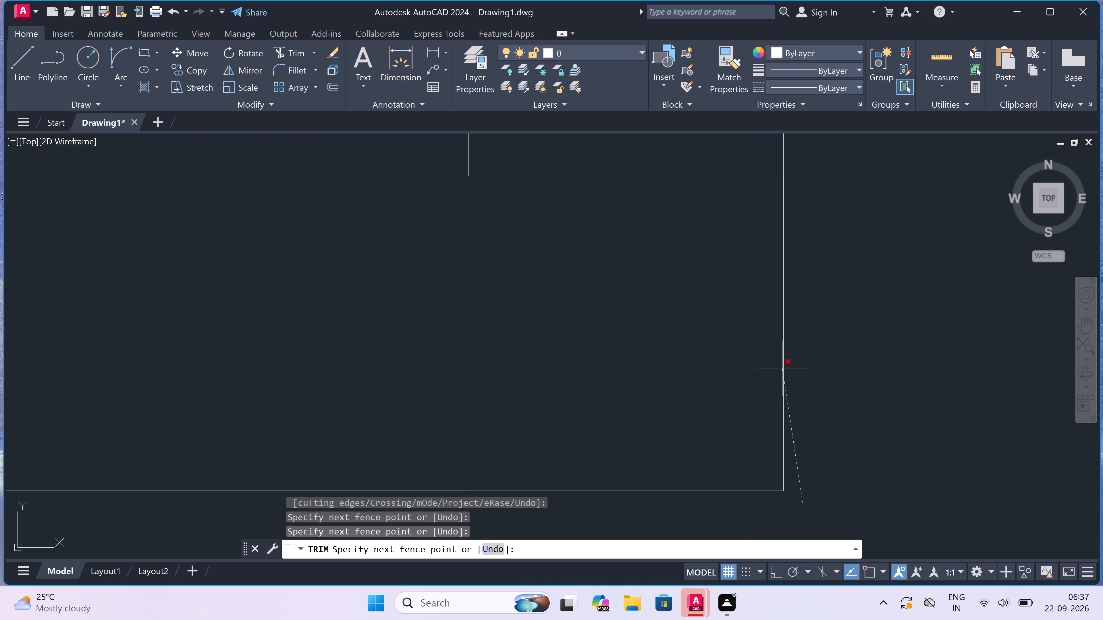
click(792, 172)
scroll(758, 335, down, 4)
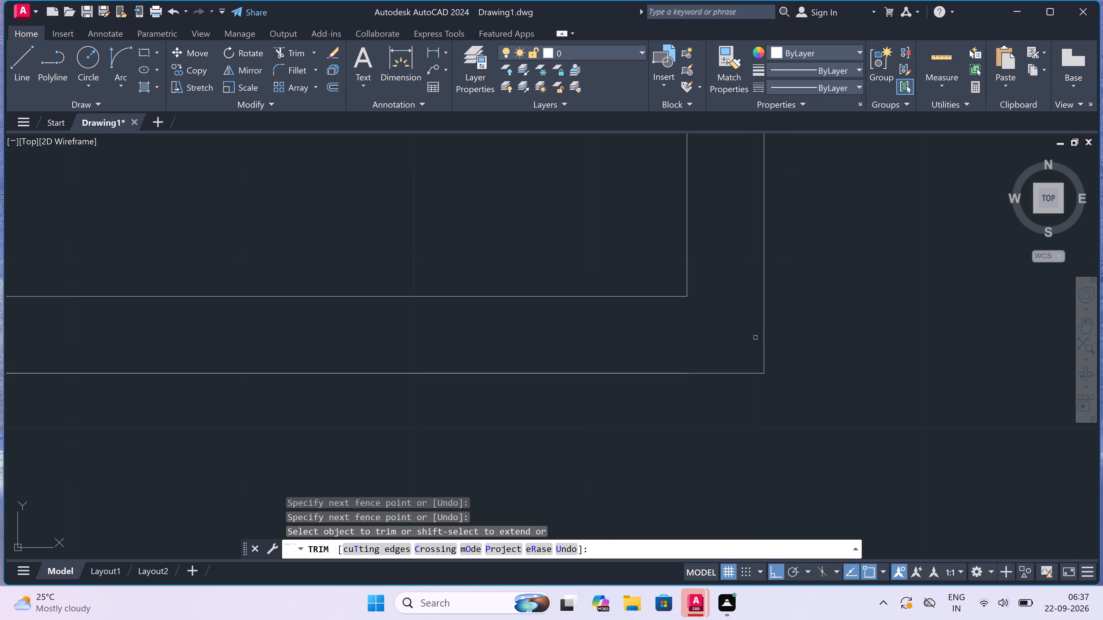
Trim the upper horizontal partition's two line ends that overhang the vertical partition's outer line.
scroll(749, 344, down, 5)
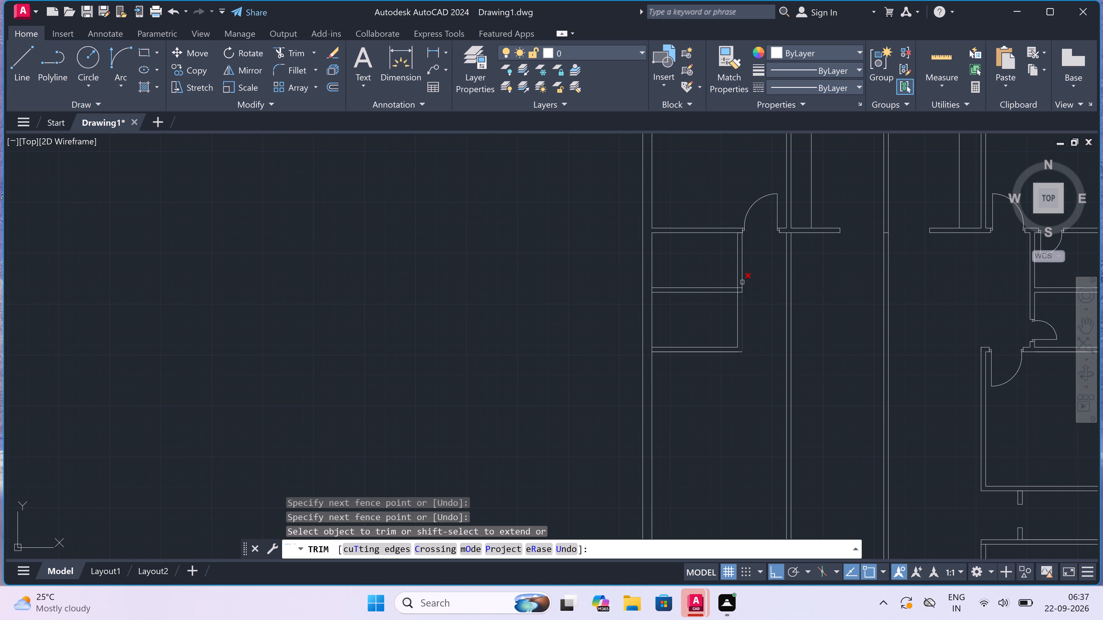
scroll(741, 283, up, 4)
scroll(724, 356, up, 3)
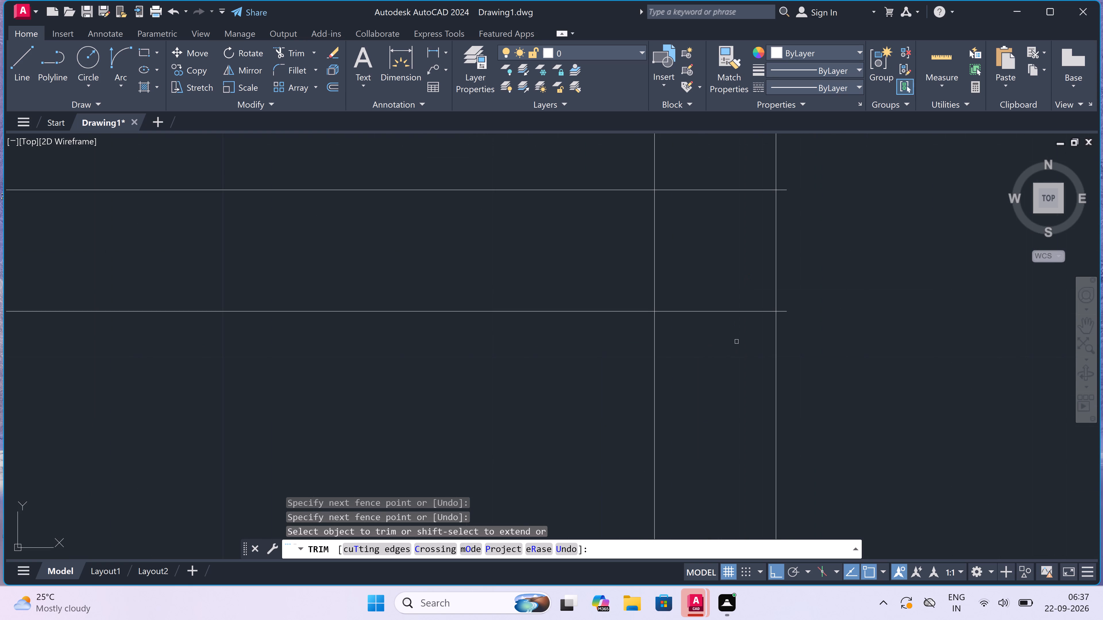
scroll(784, 224, up, 1)
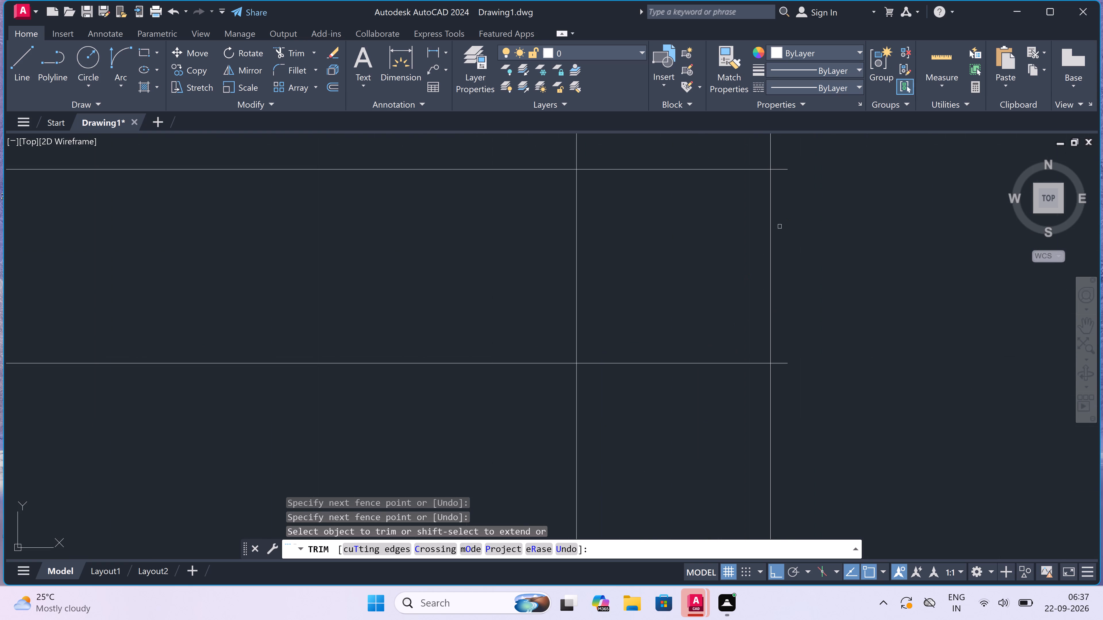
drag(778, 150, 779, 162)
drag(779, 162, 776, 174)
click(780, 362)
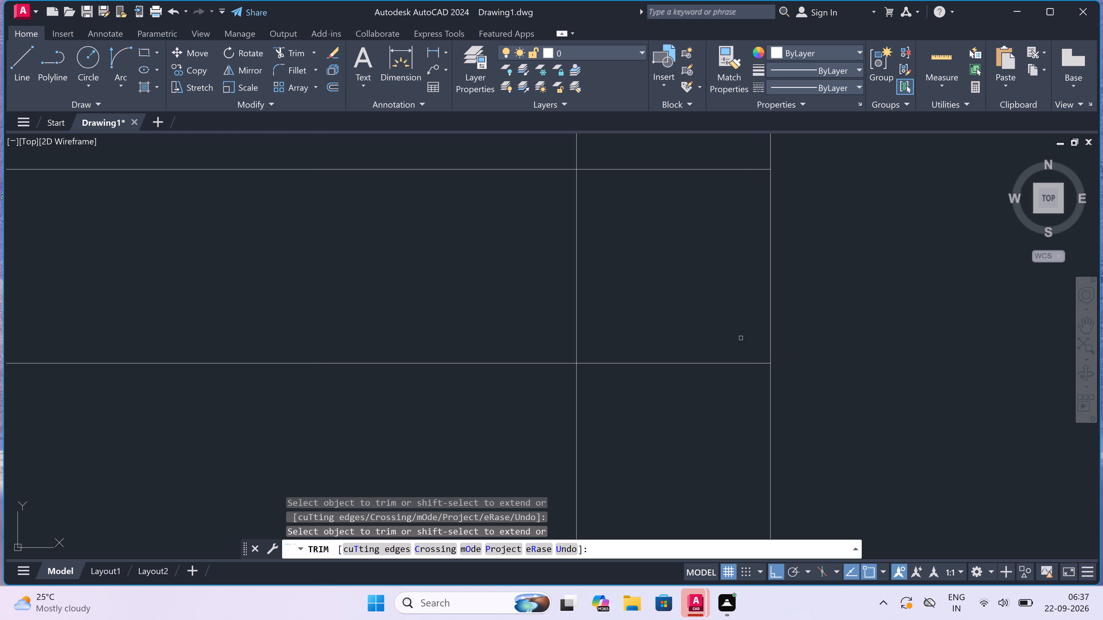
scroll(727, 320, down, 3)
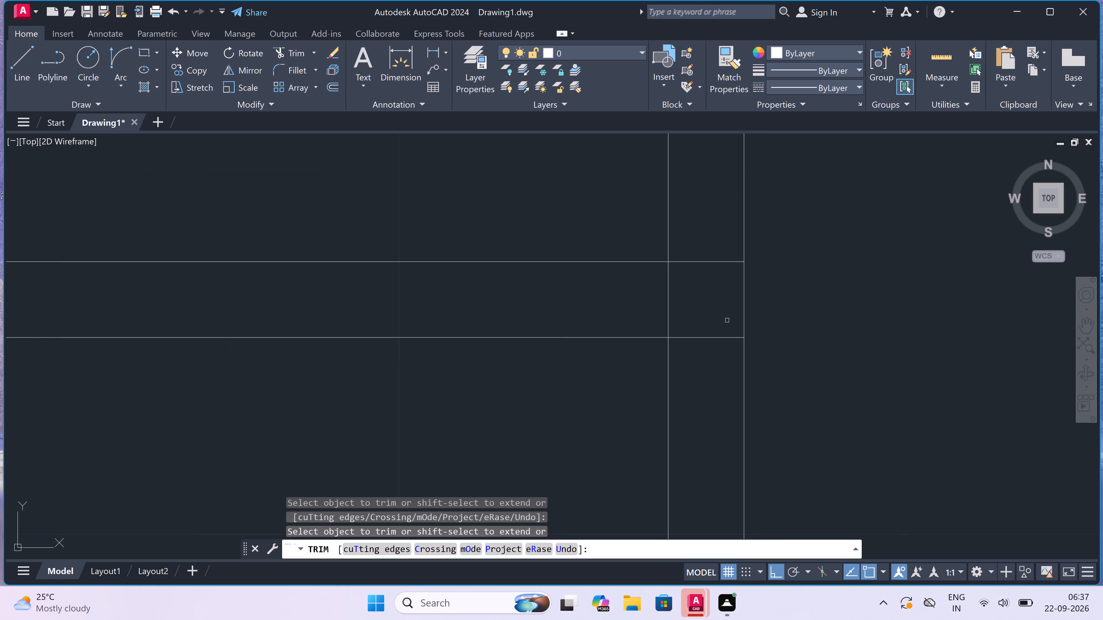
Trim the middle horizontal partition's overhanging line ends and the vertical partition's inner line between them to open the T-junction.
scroll(726, 321, down, 2)
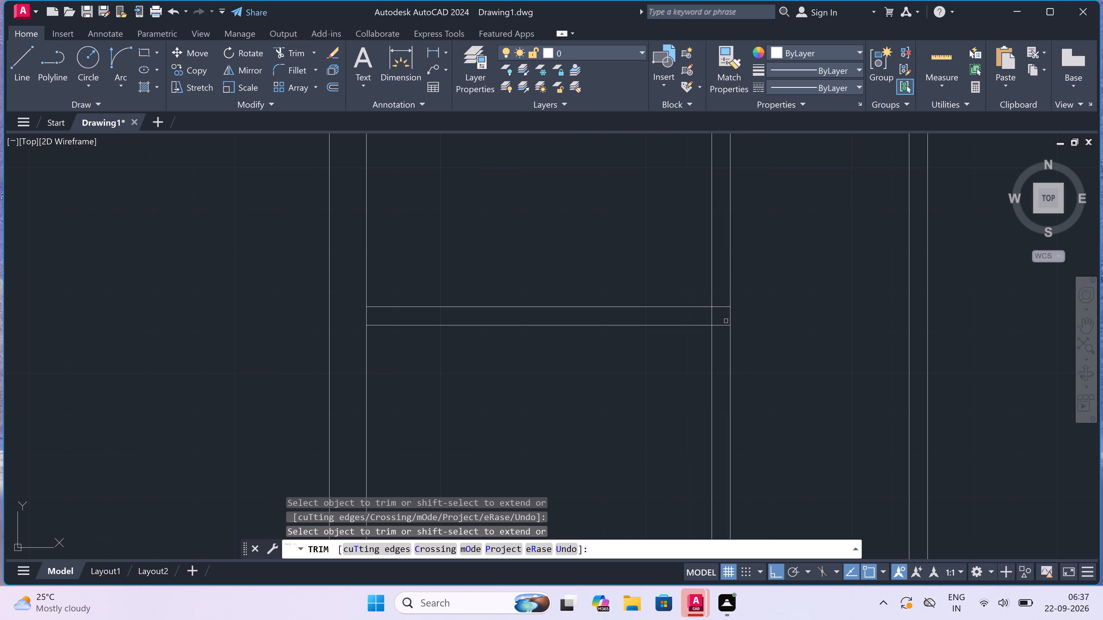
scroll(726, 321, down, 4)
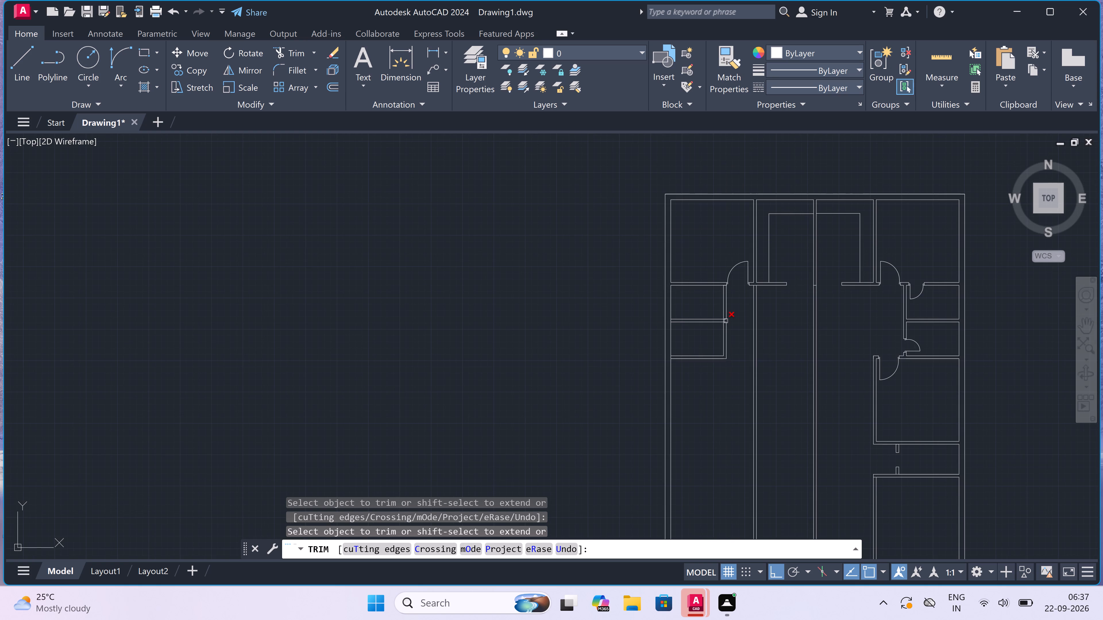
scroll(726, 321, up, 3)
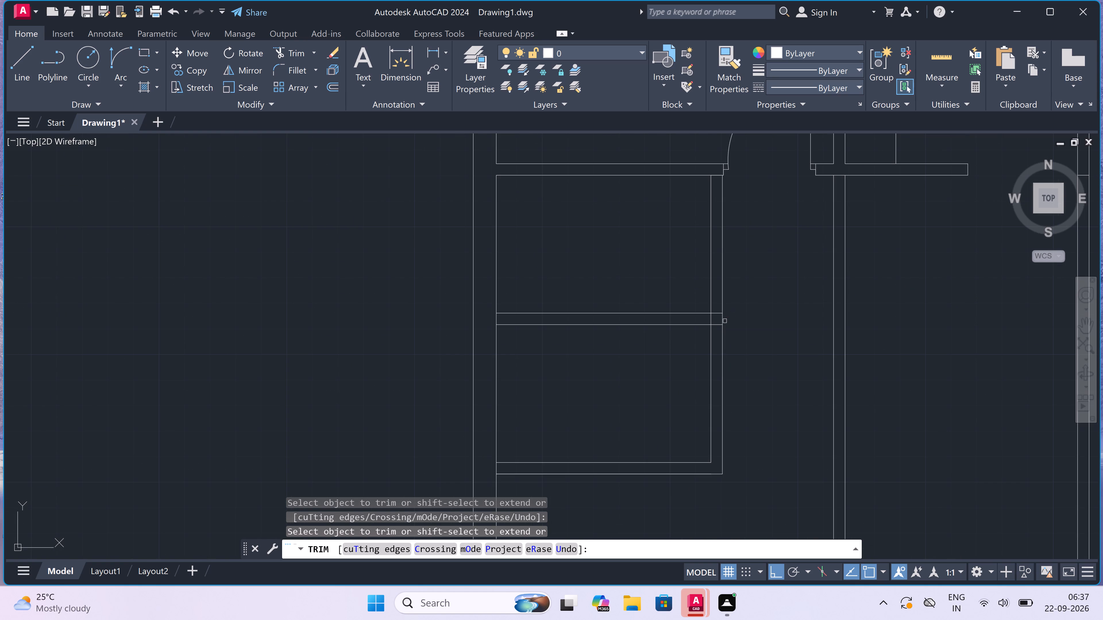
scroll(711, 321, up, 3)
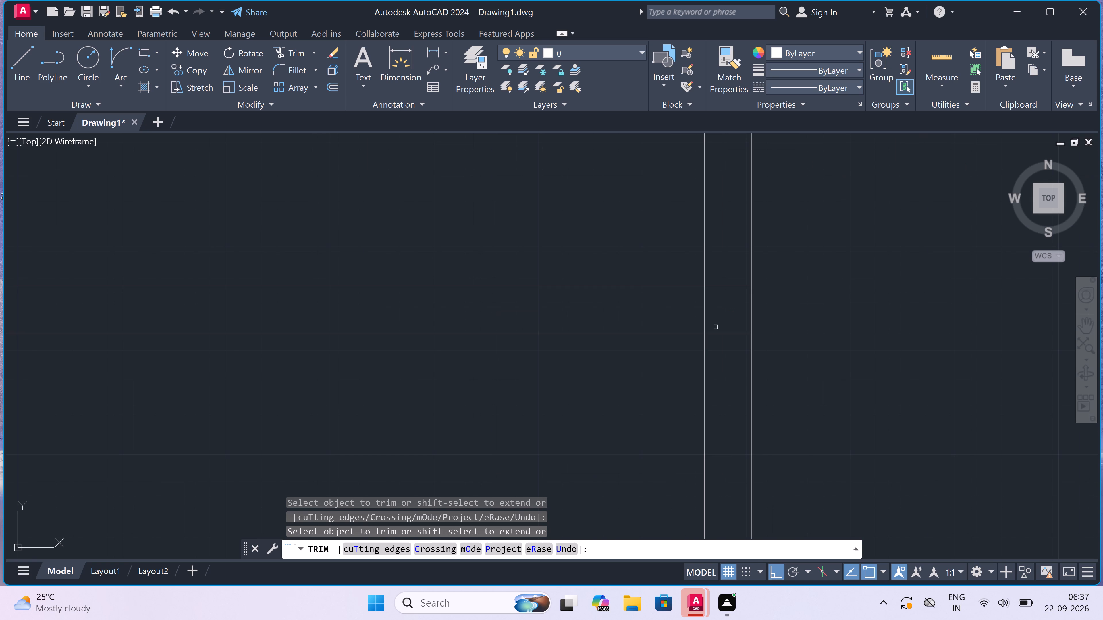
drag(726, 342, 727, 339)
drag(731, 280, 732, 287)
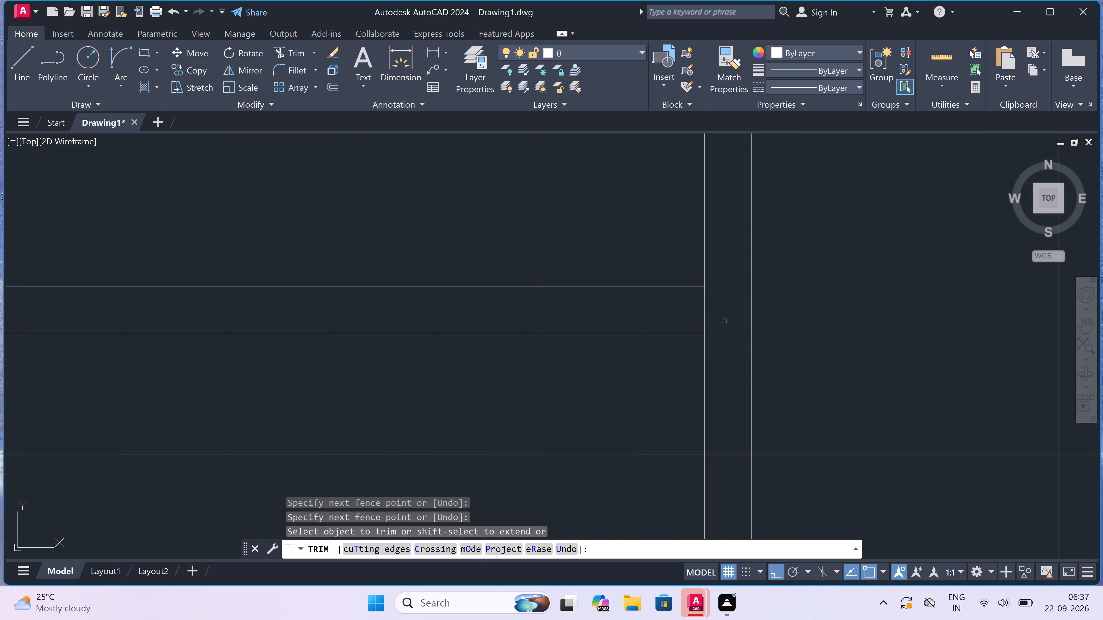
click(719, 313)
click(679, 313)
Trim the top-left room's bottom wall line across the top of the vertical partition to join the two walls.
scroll(679, 313, down, 4)
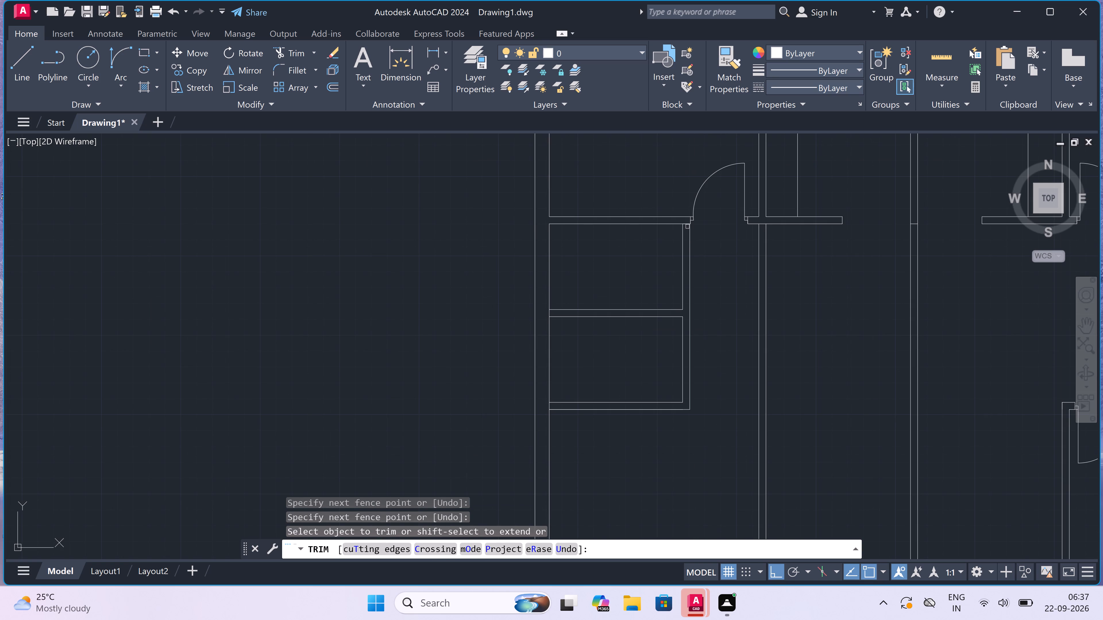
scroll(688, 223, up, 5)
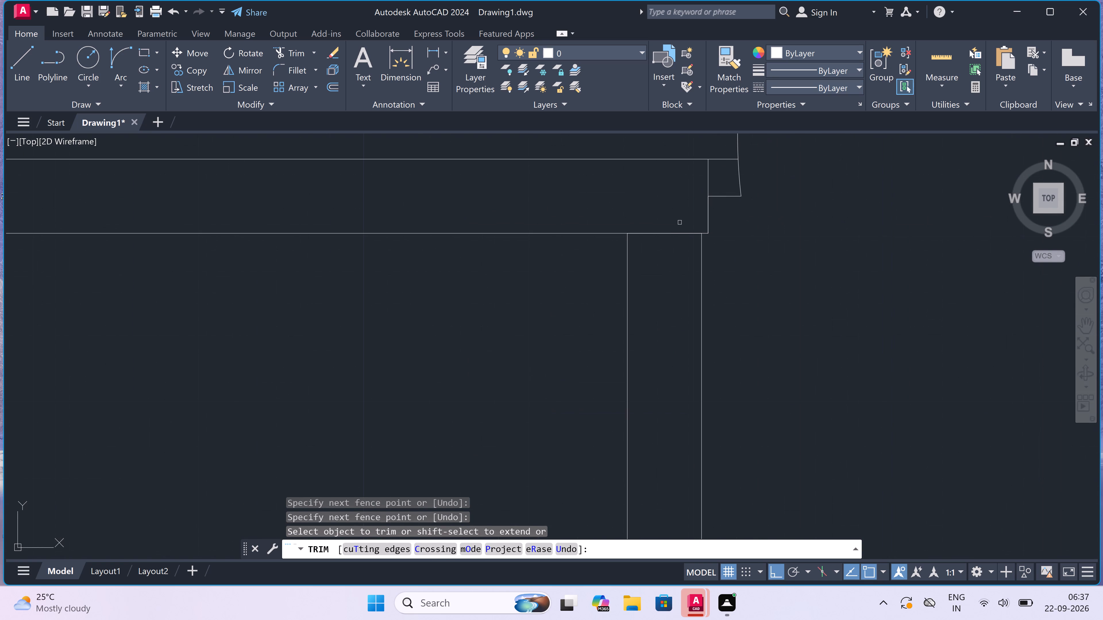
click(670, 220)
click(660, 261)
key(Escape)
Draw a jamb line across the upper small space's top wall near its right corner, with a 2" stop leftward and a 2' door leaf downward.
text(l)
key(space)
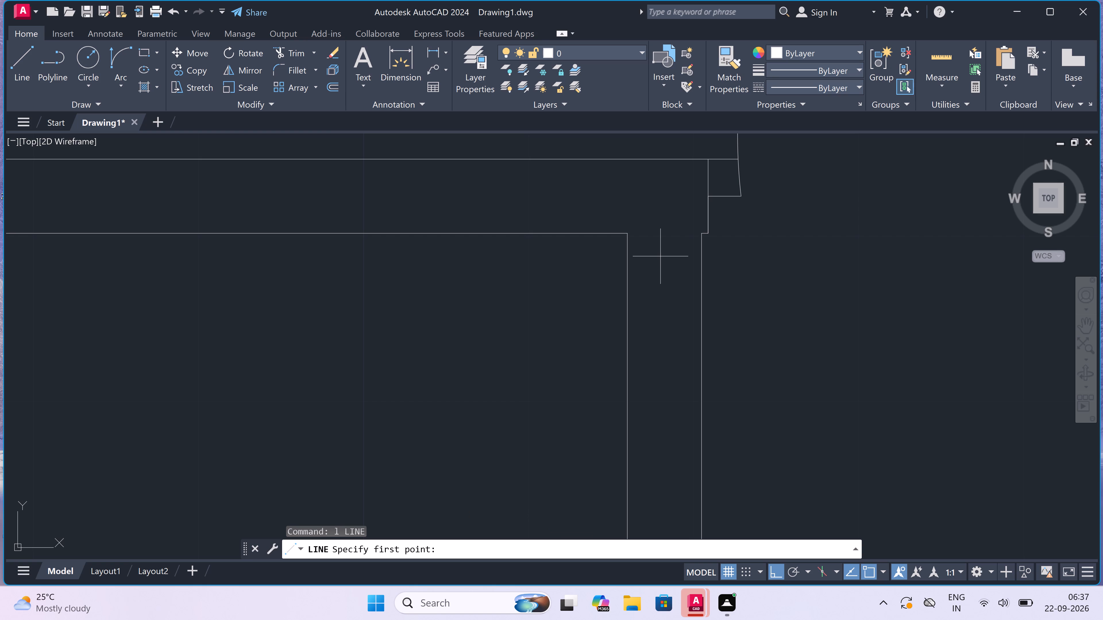
scroll(661, 257, down, 1)
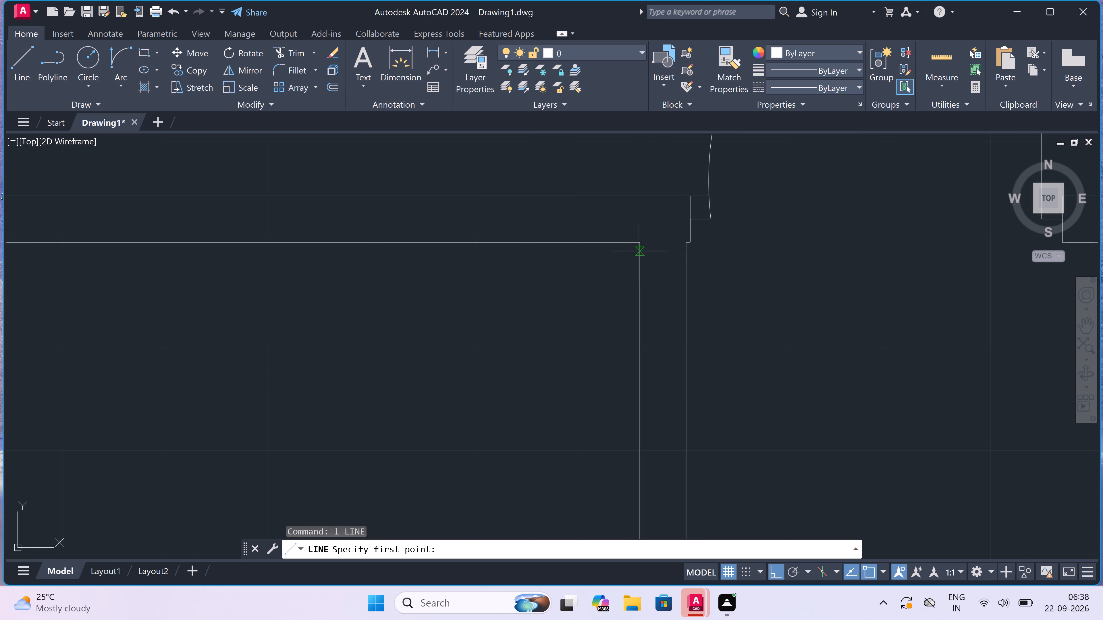
click(587, 198)
click(585, 242)
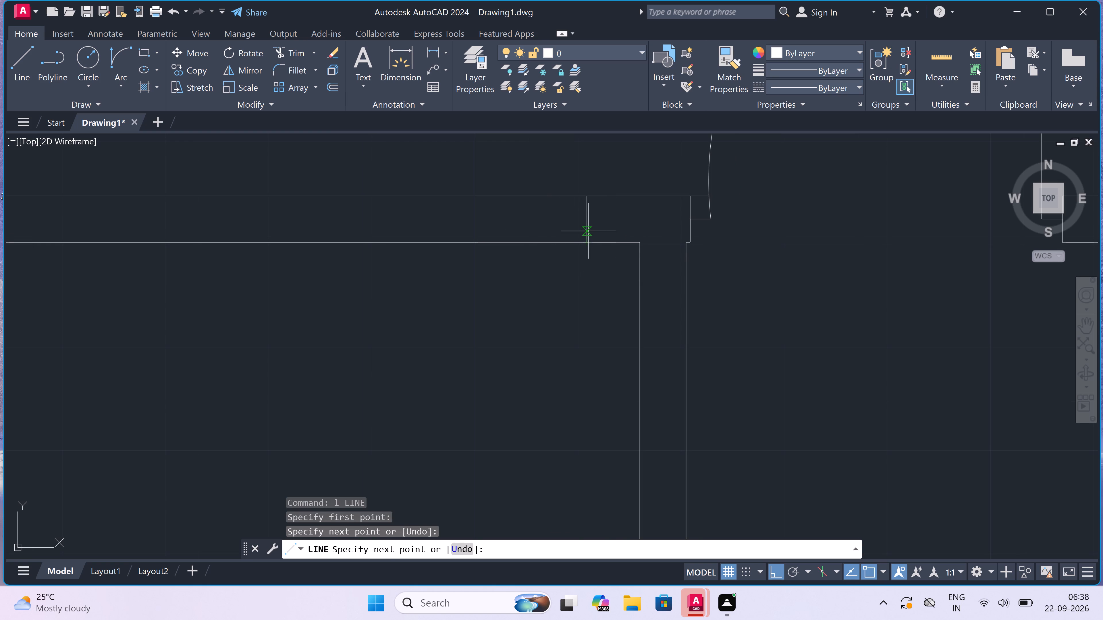
click(590, 220)
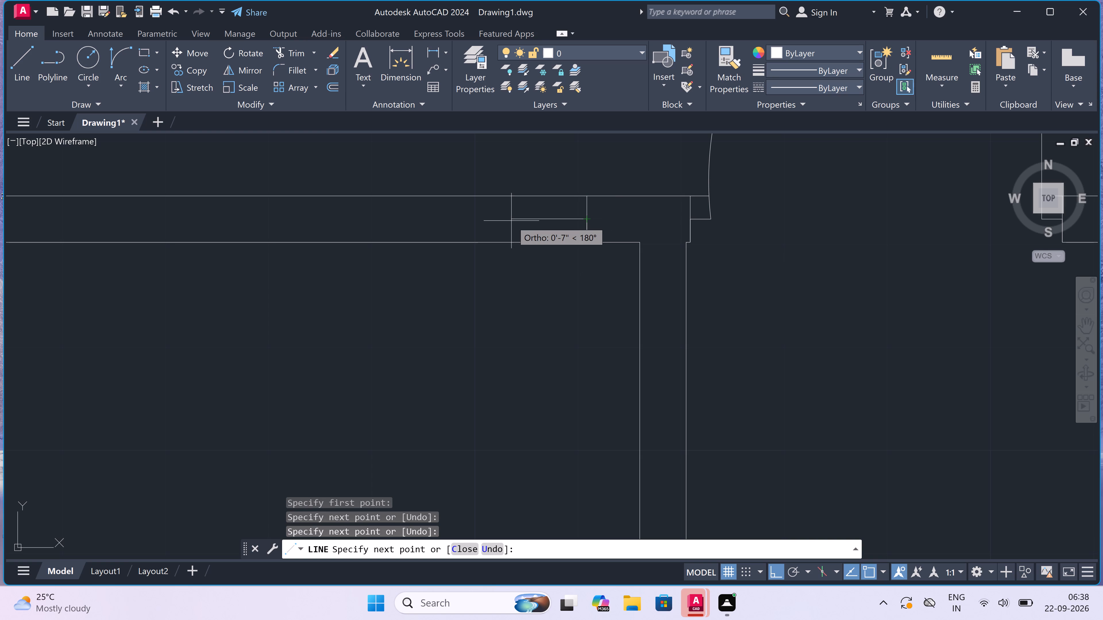
text(2")
key(space)
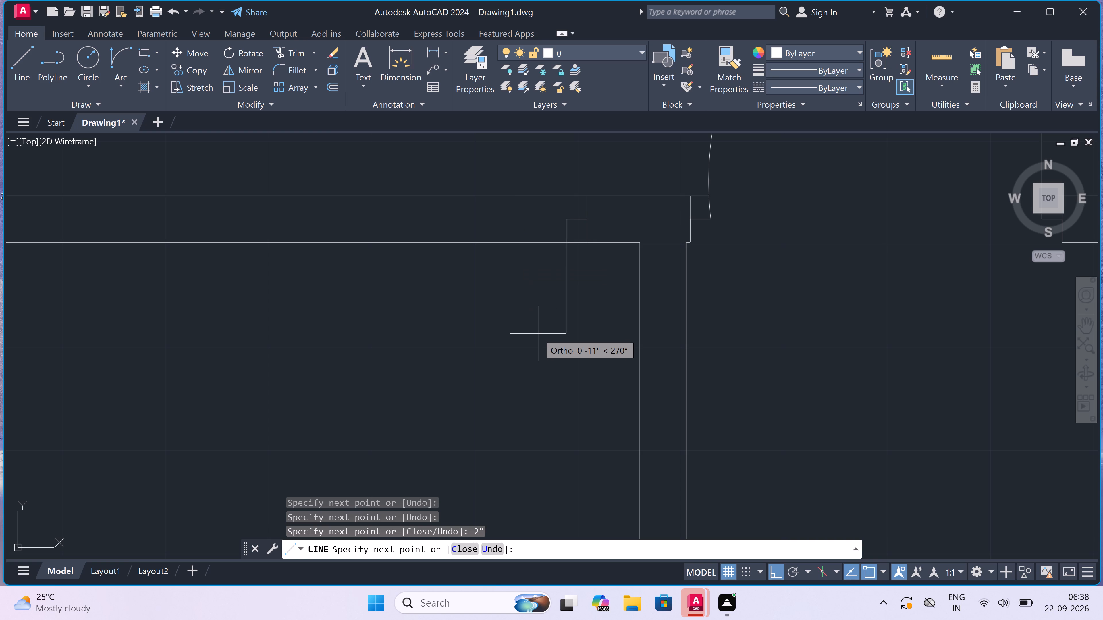
text(2')
key(space)
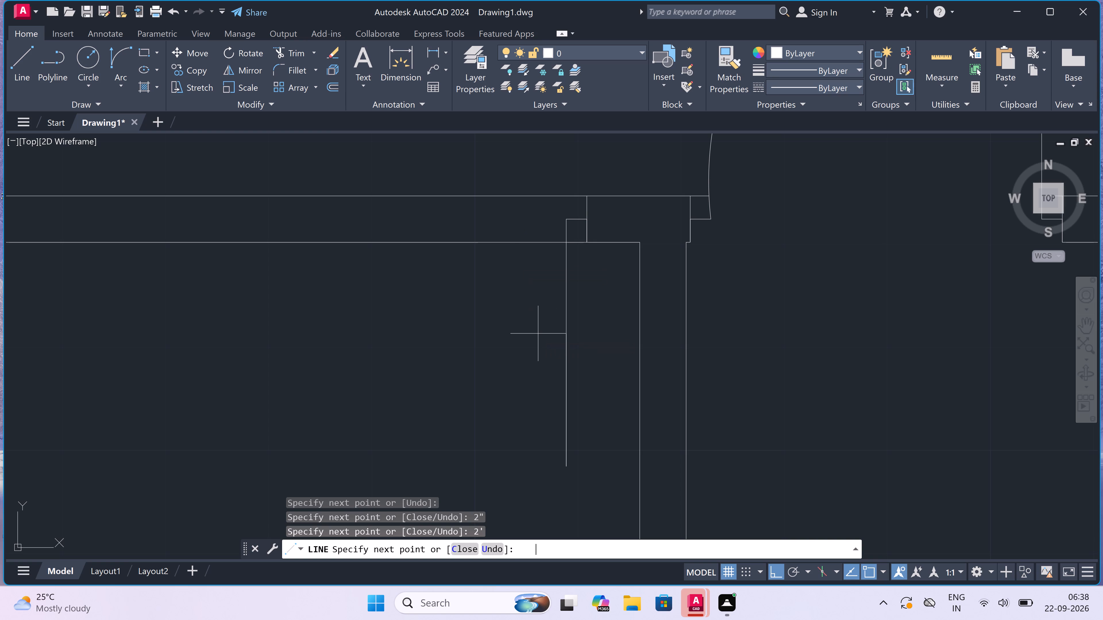
key(Escape)
Draw the opposite jamb line across the same wall to the left, with a 2" stop from its midpoint toward the opening.
key(space)
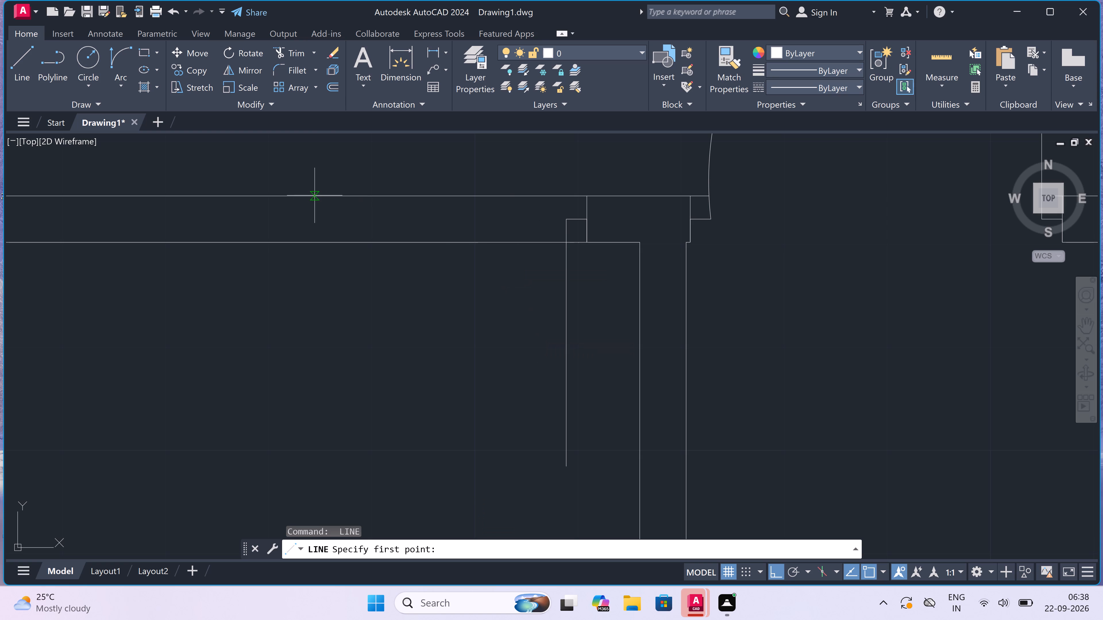
drag(314, 195, 315, 215)
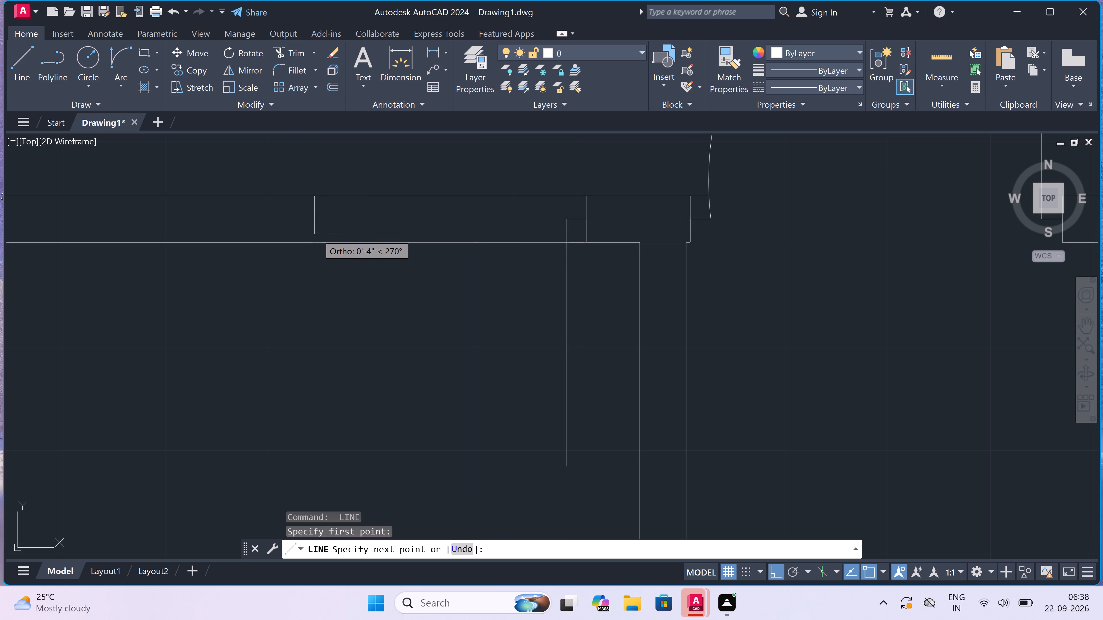
click(314, 238)
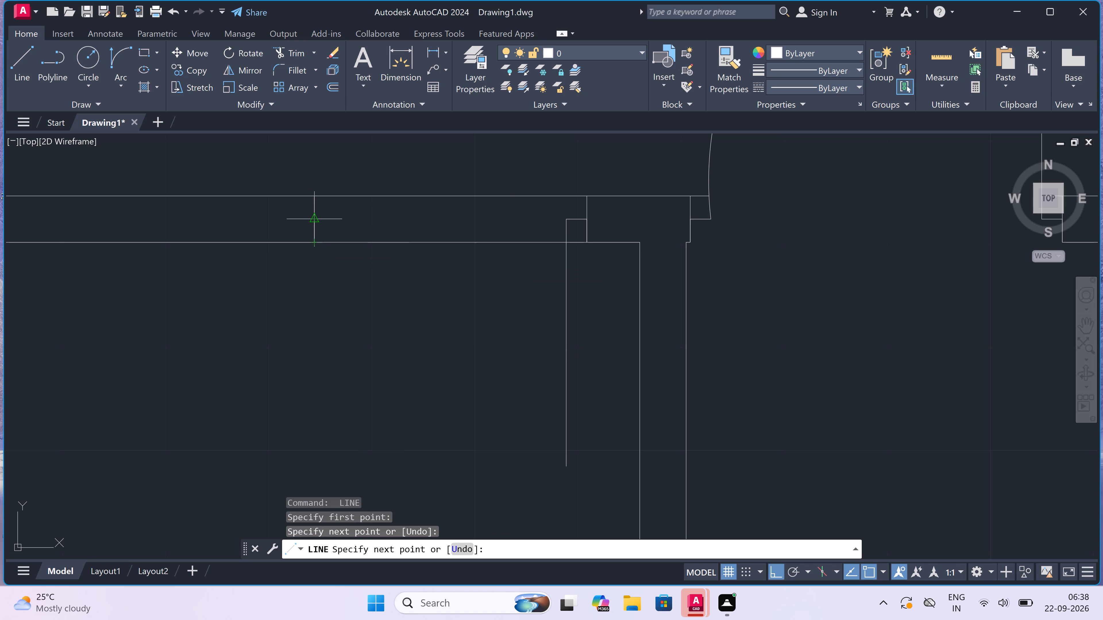
click(317, 220)
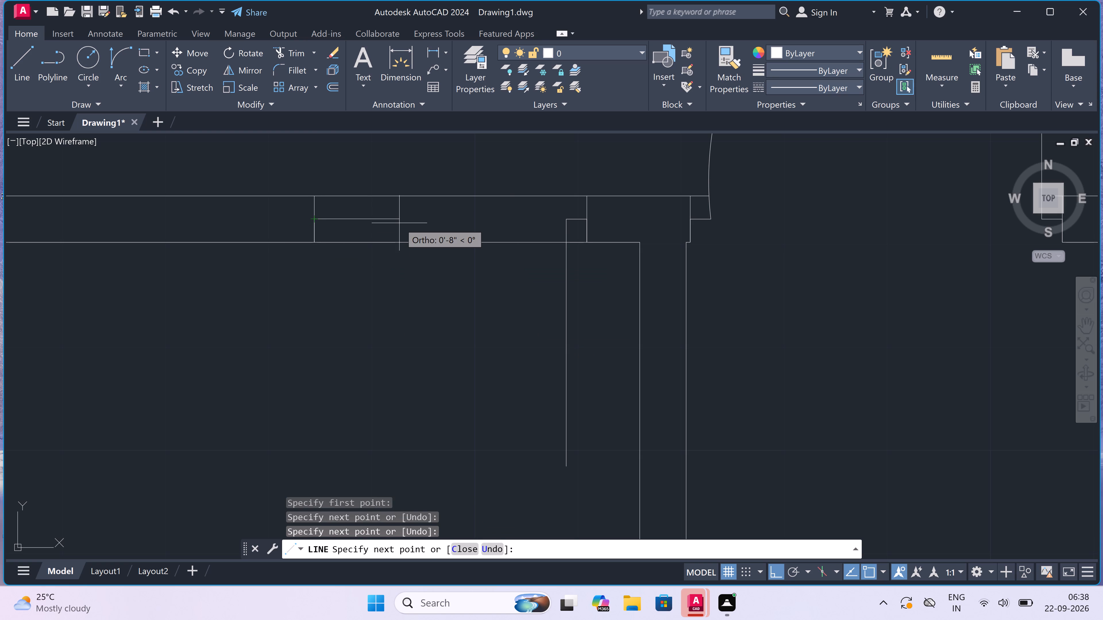
text(2")
key(space)
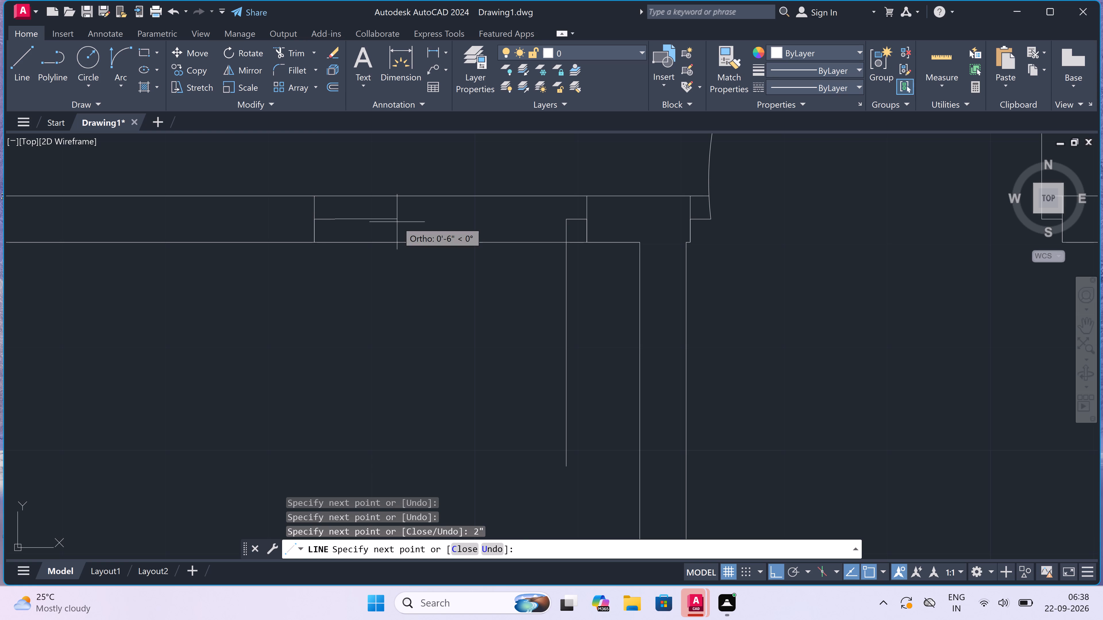
key(Escape)
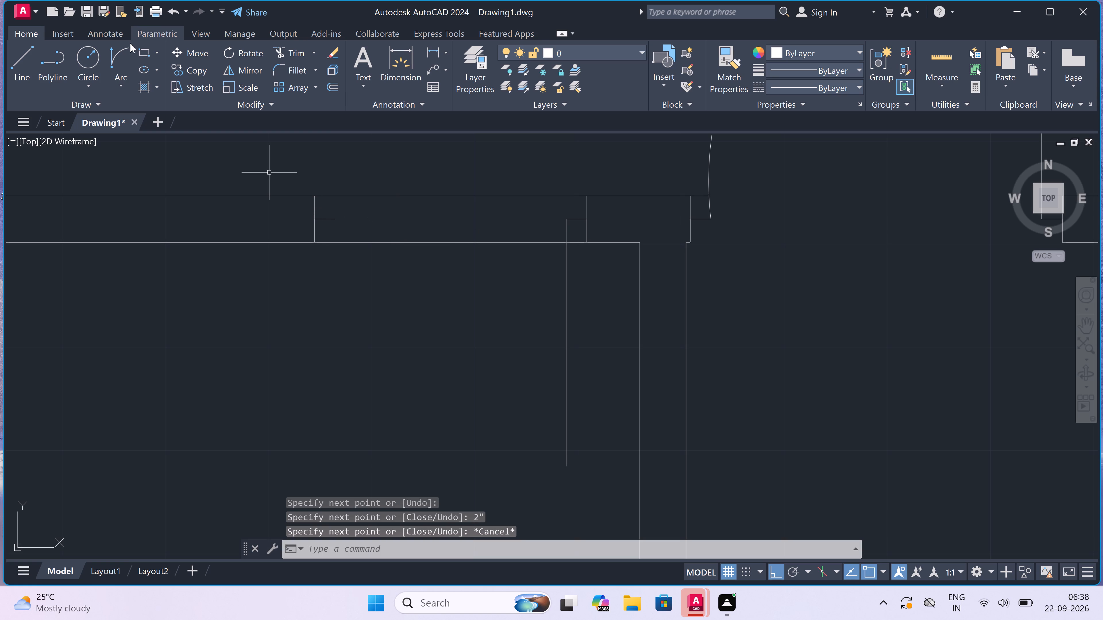
Draw the door swing arc from the left stop's end to the lower end of the 2' door leaf.
click(119, 49)
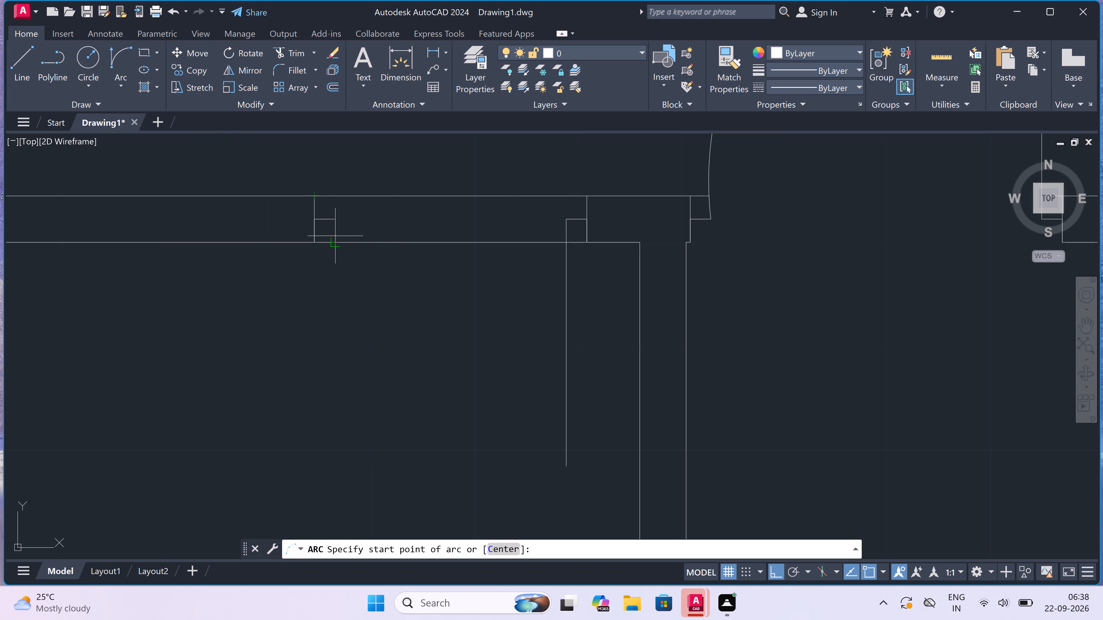
click(334, 222)
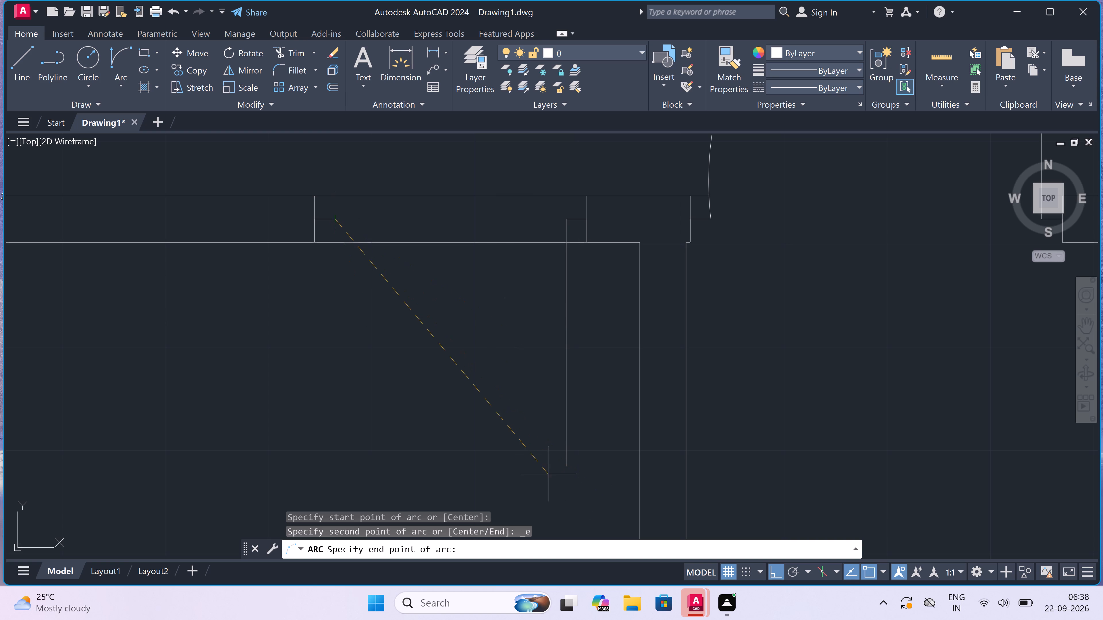
click(566, 472)
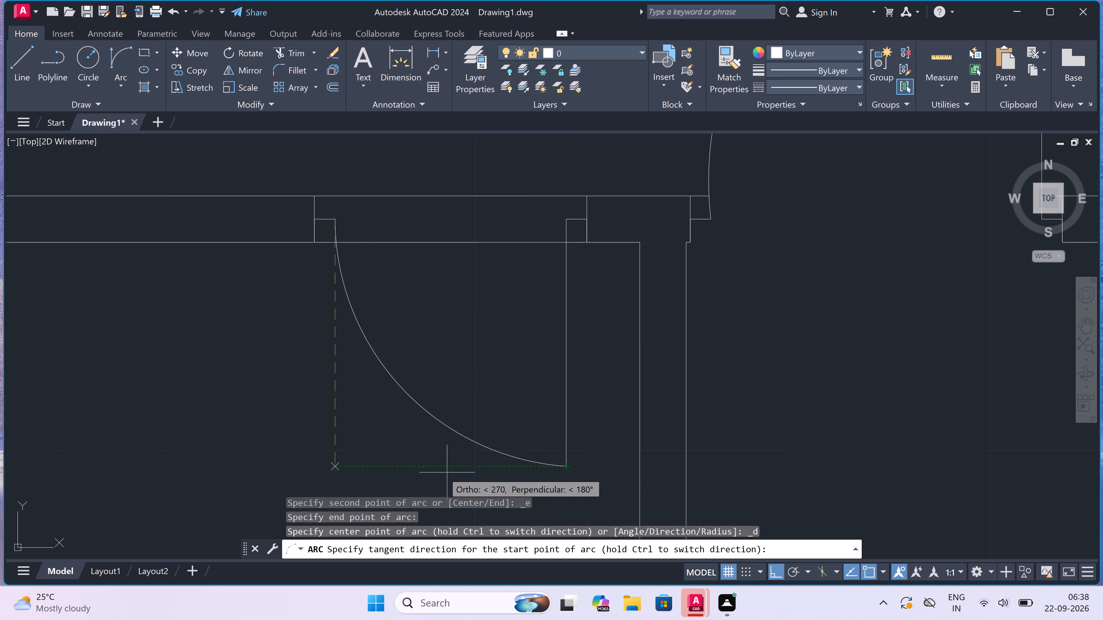
click(435, 472)
Trim both wall lines between the two jambs to clear the upper small space's door opening.
scroll(486, 392, down, 6)
scroll(486, 390, up, 5)
text(tr)
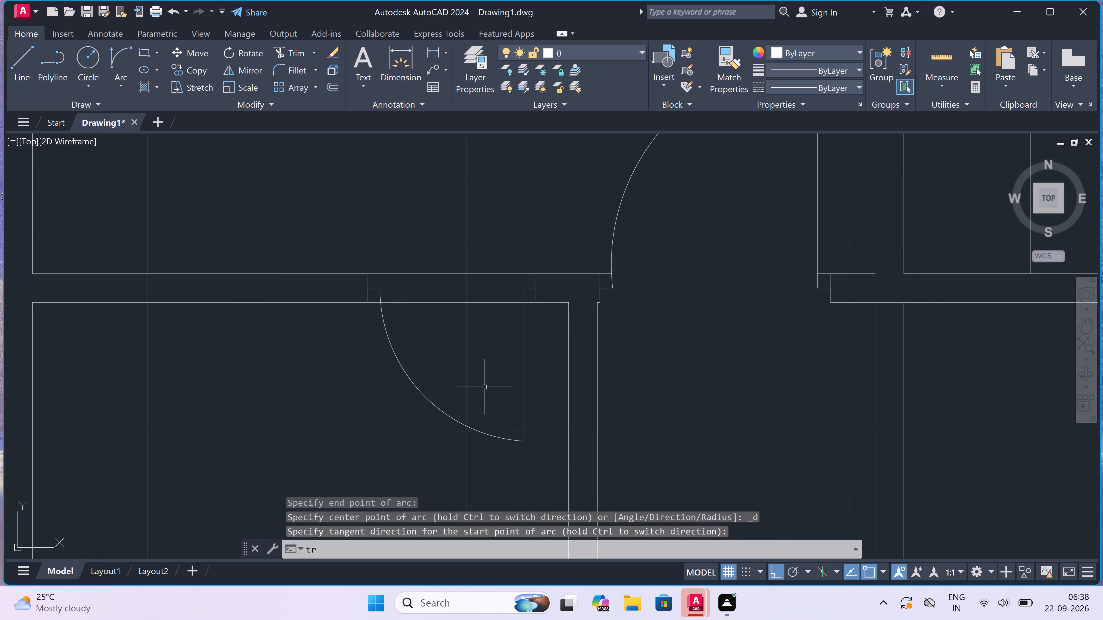
key(space)
click(483, 376)
click(481, 261)
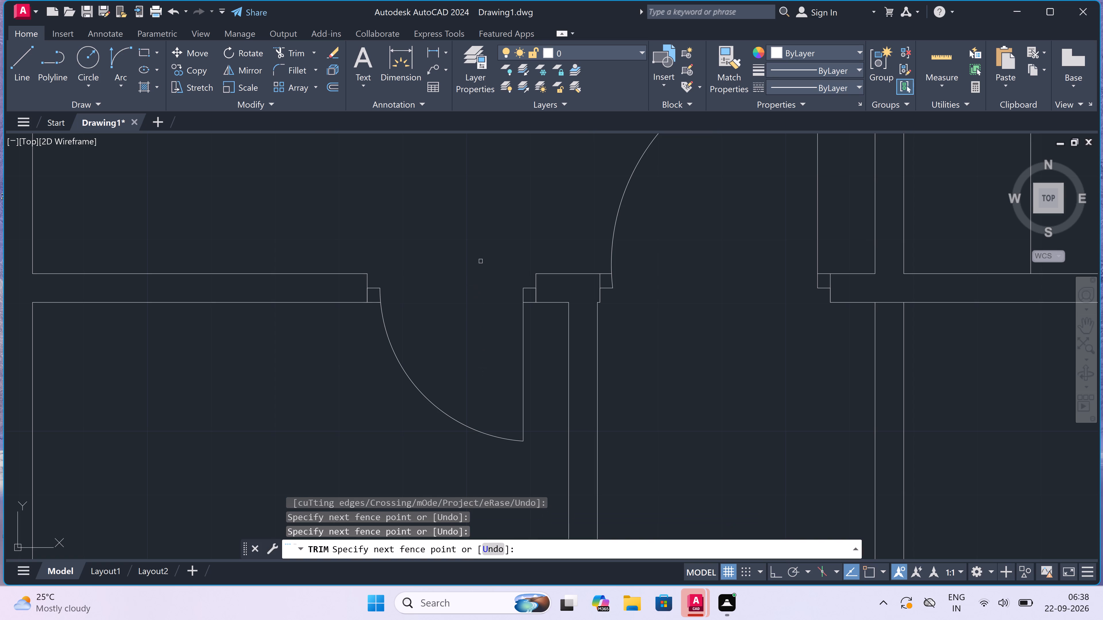
scroll(481, 261, down, 3)
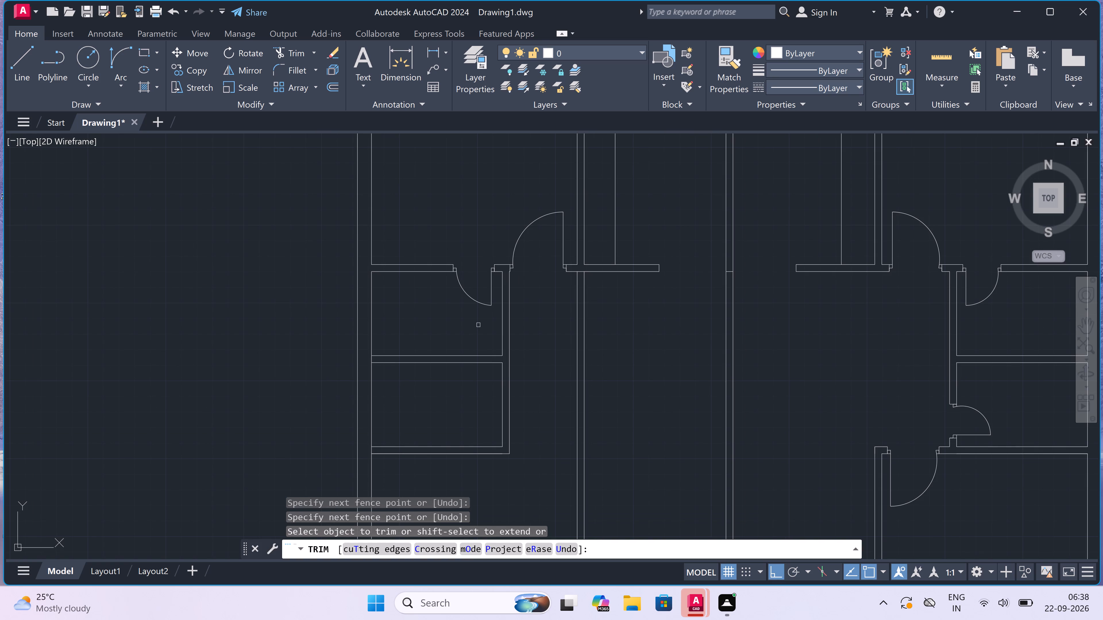
key(Escape)
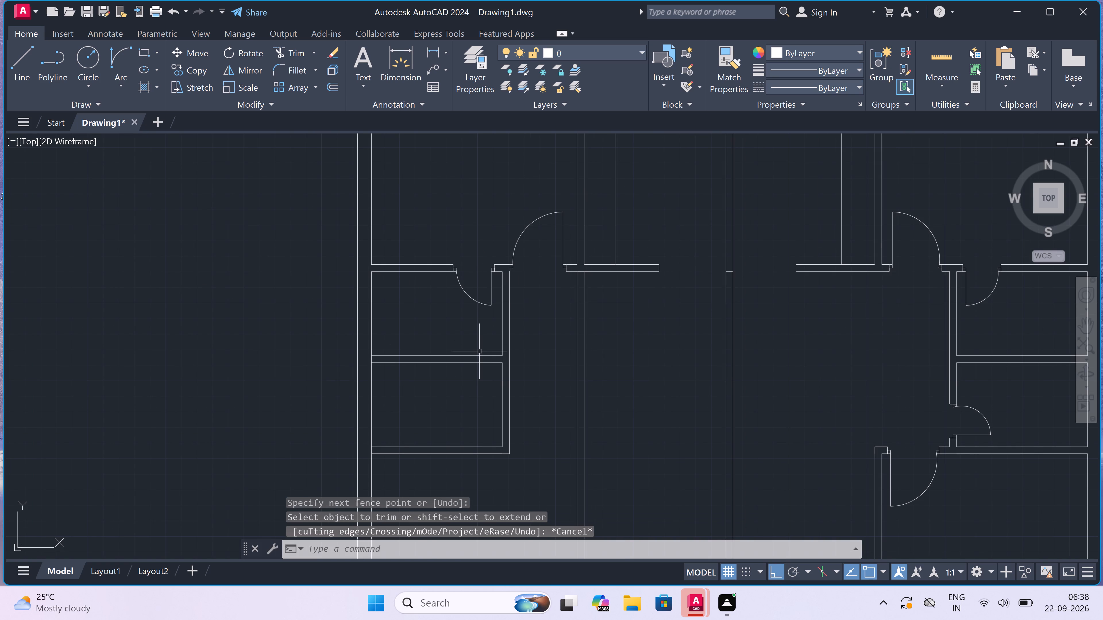
Draw a jamb line across the lower small space's right wall near its bottom corner, with a 2" stop upward and a 2' door leaf leftward.
scroll(479, 351, down, 2)
scroll(481, 406, up, 2)
scroll(495, 328, up, 2)
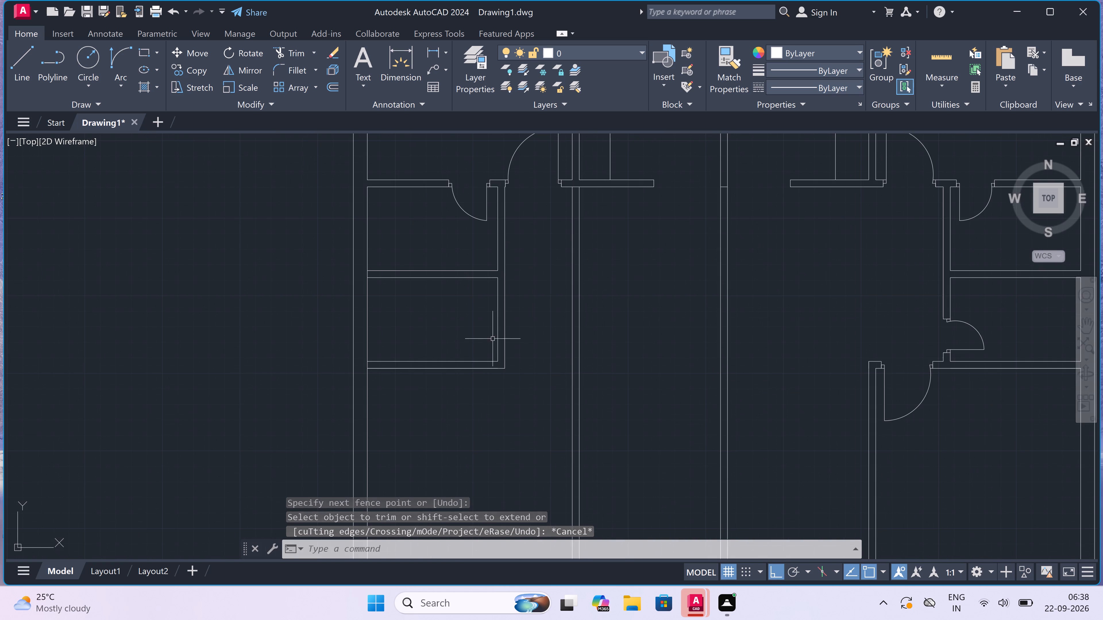
key(l)
key(space)
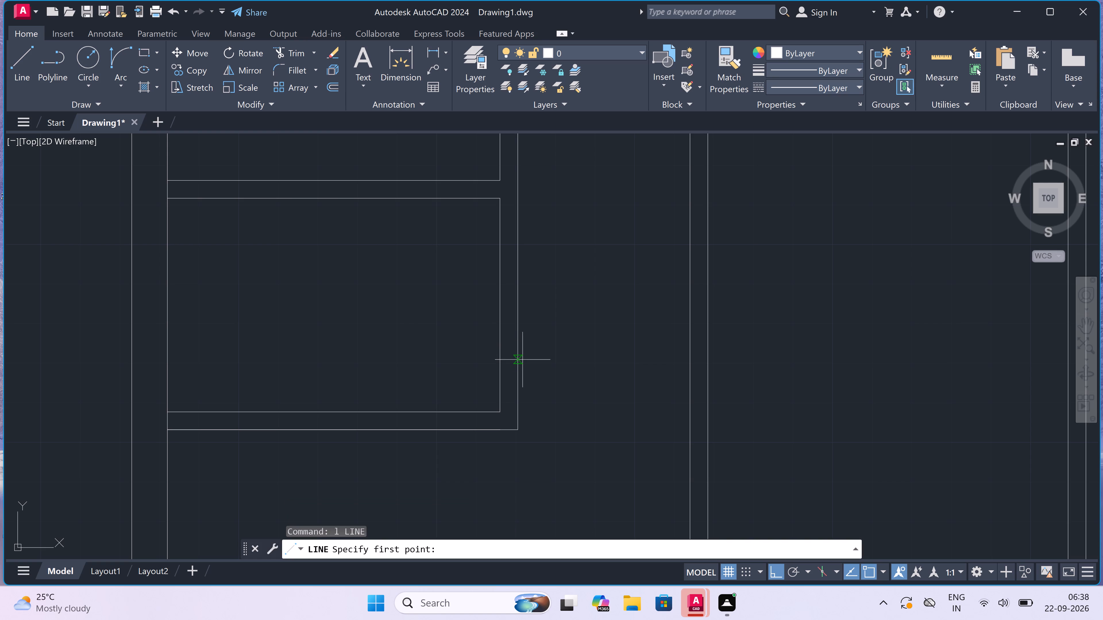
scroll(512, 362, up, 2)
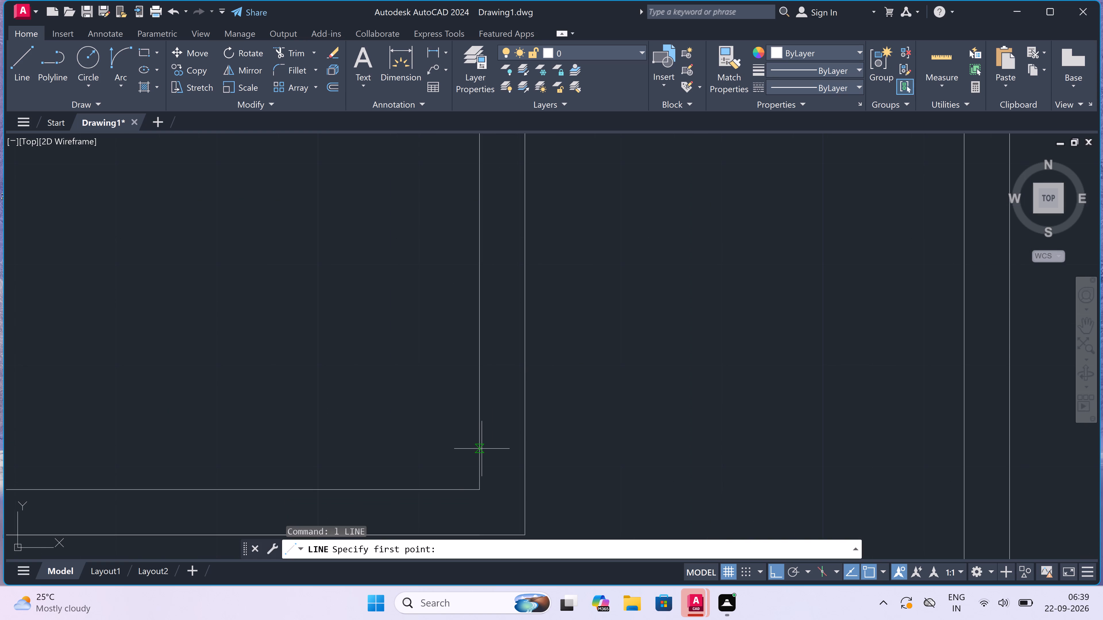
drag(480, 452, 484, 453)
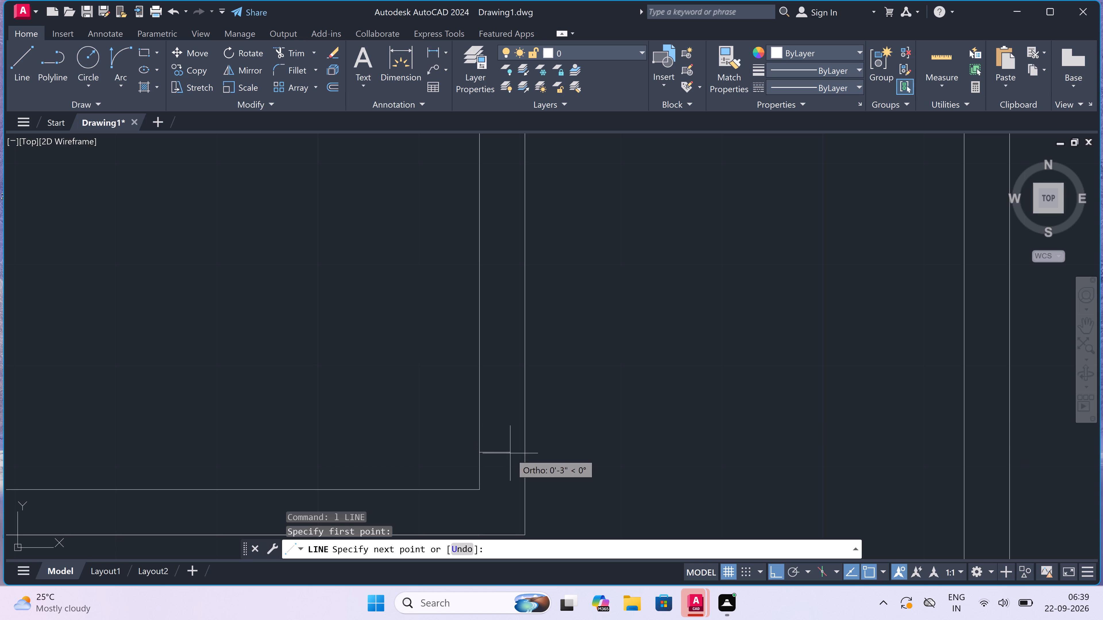
click(523, 450)
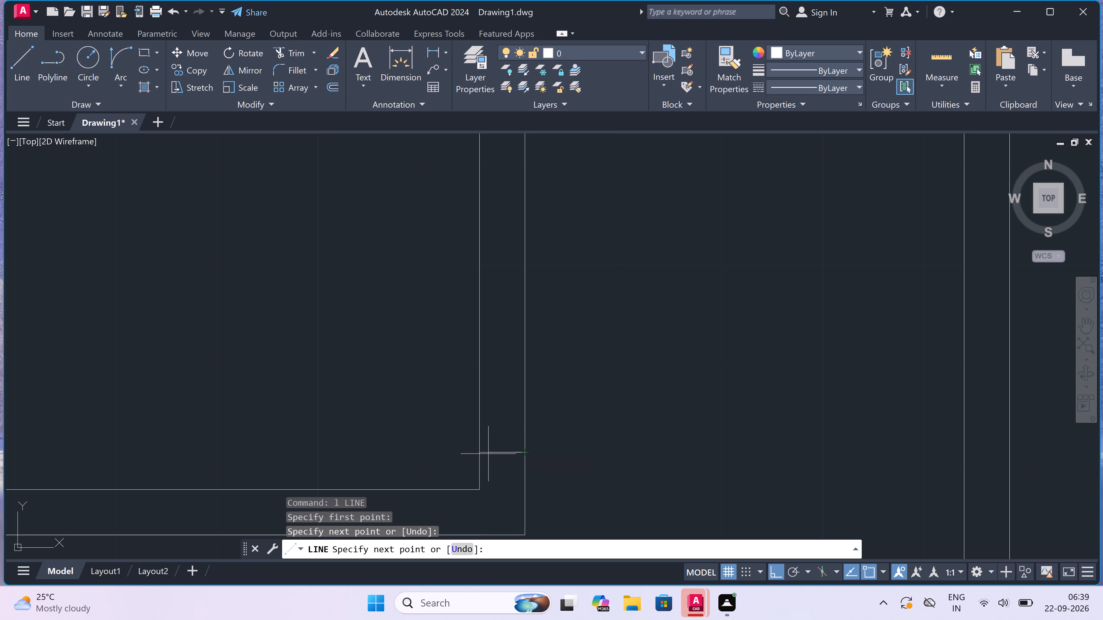
click(503, 451)
key(2)
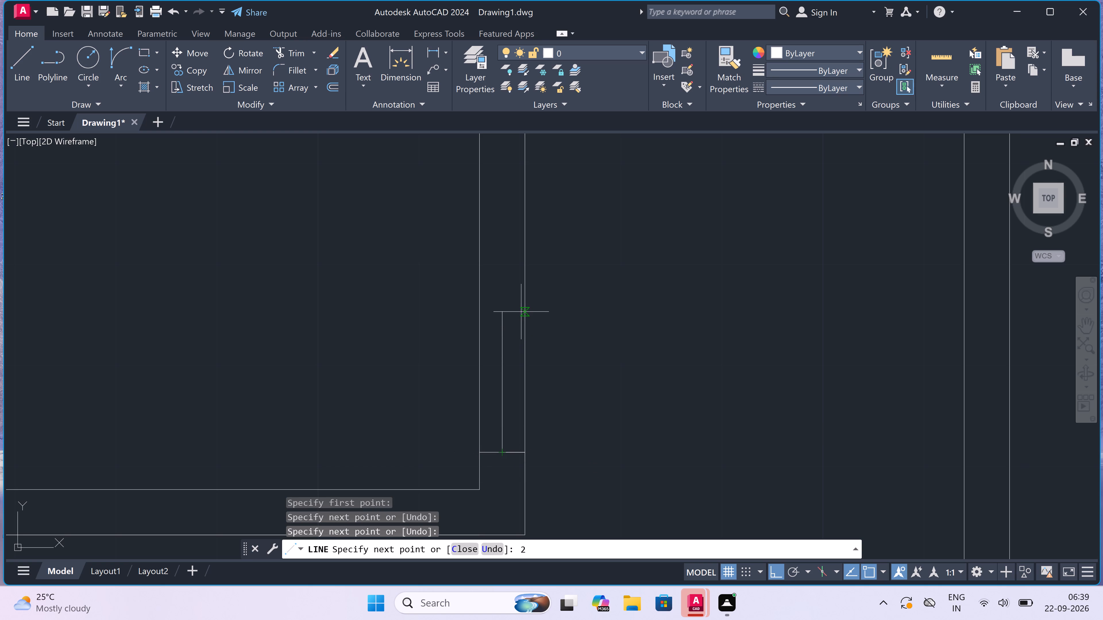
text(")
key(space)
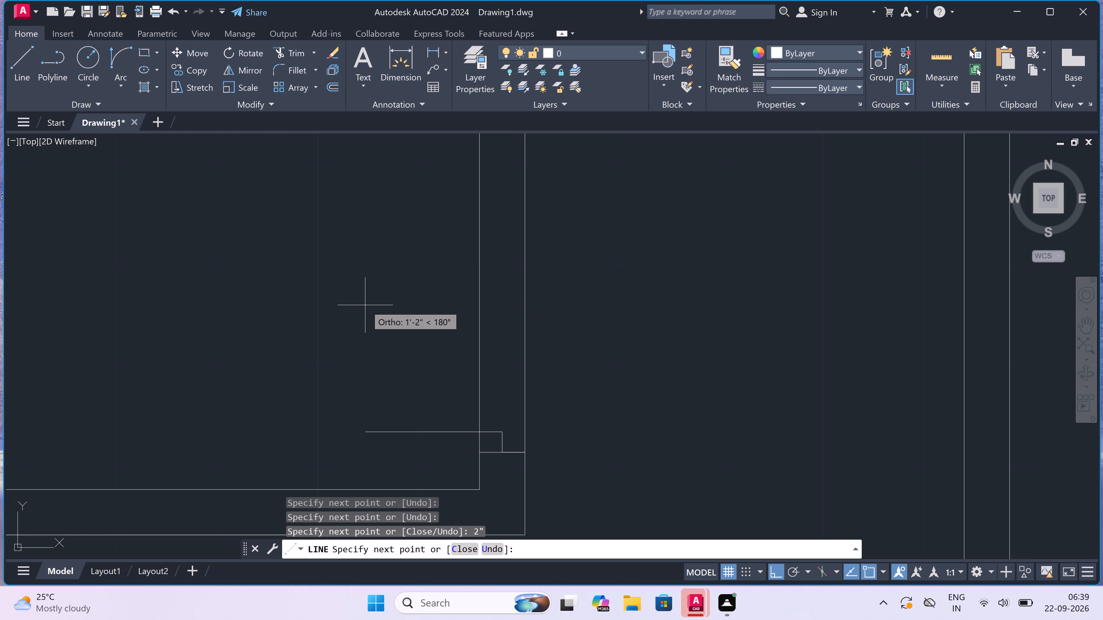
key(3)
key(BackSpace)
text(2')
key(space)
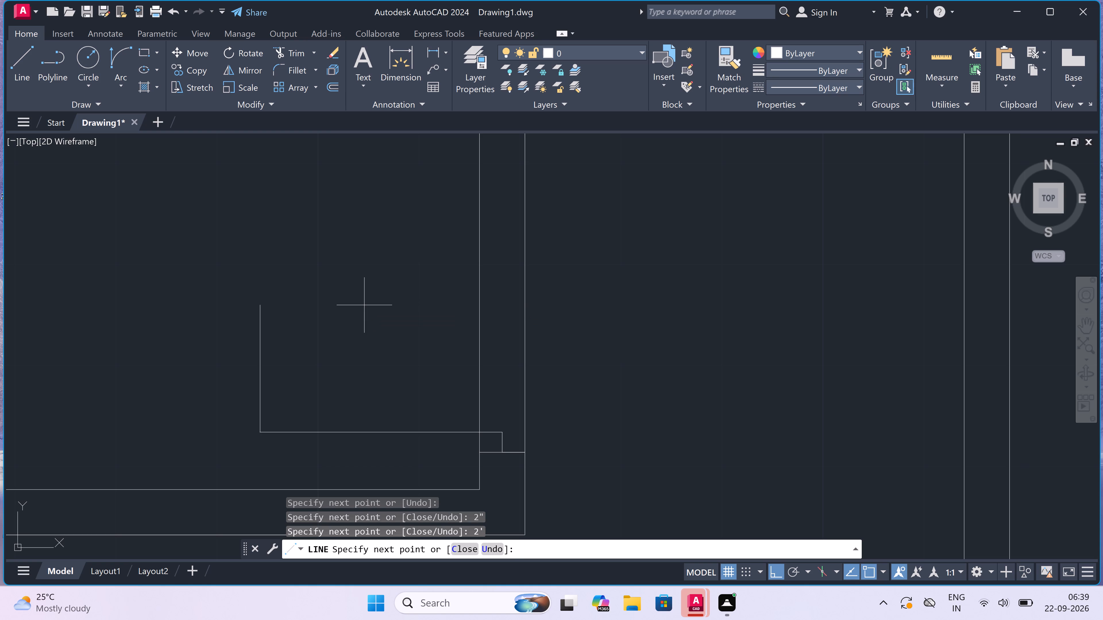
key(Escape)
Draw the opposite jamb line across the same wall farther up, with a 2" stop from its midpoint down toward the opening.
key(space)
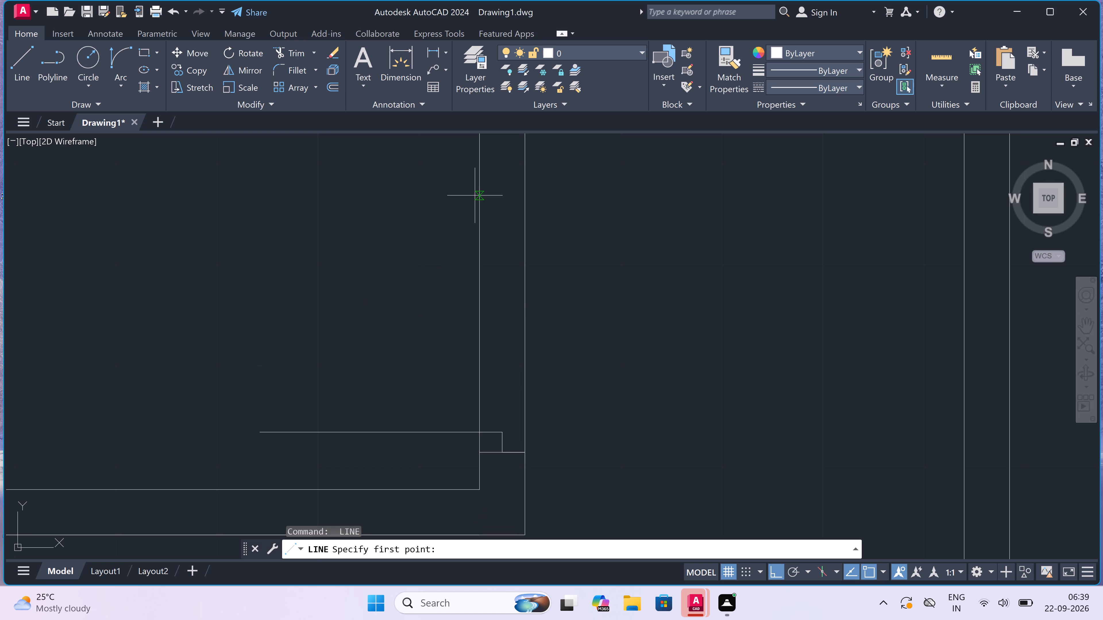
click(480, 212)
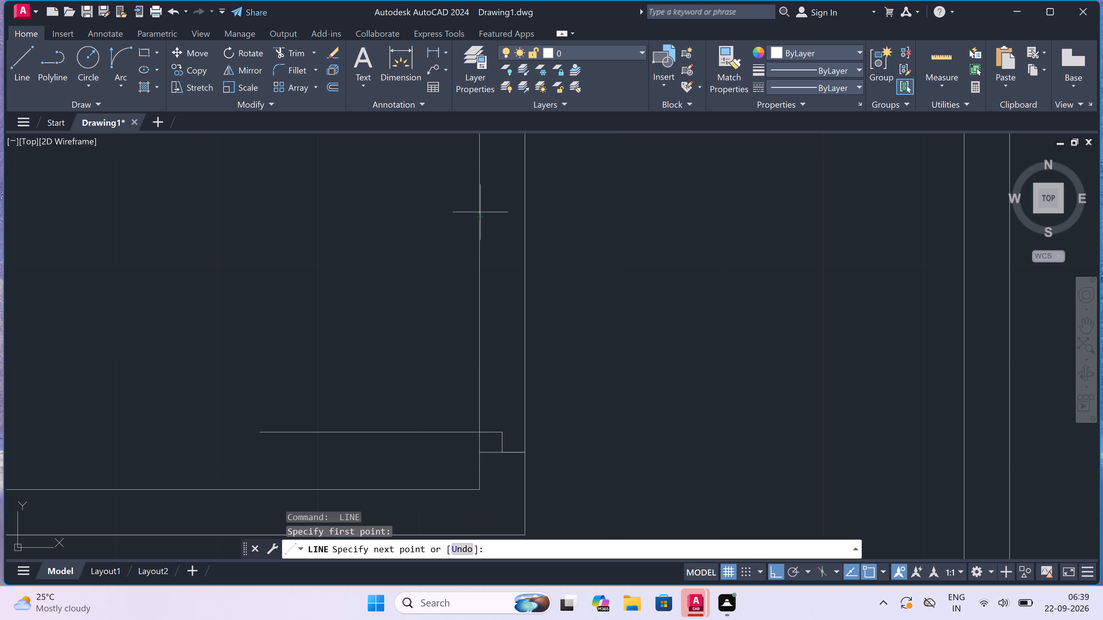
click(522, 218)
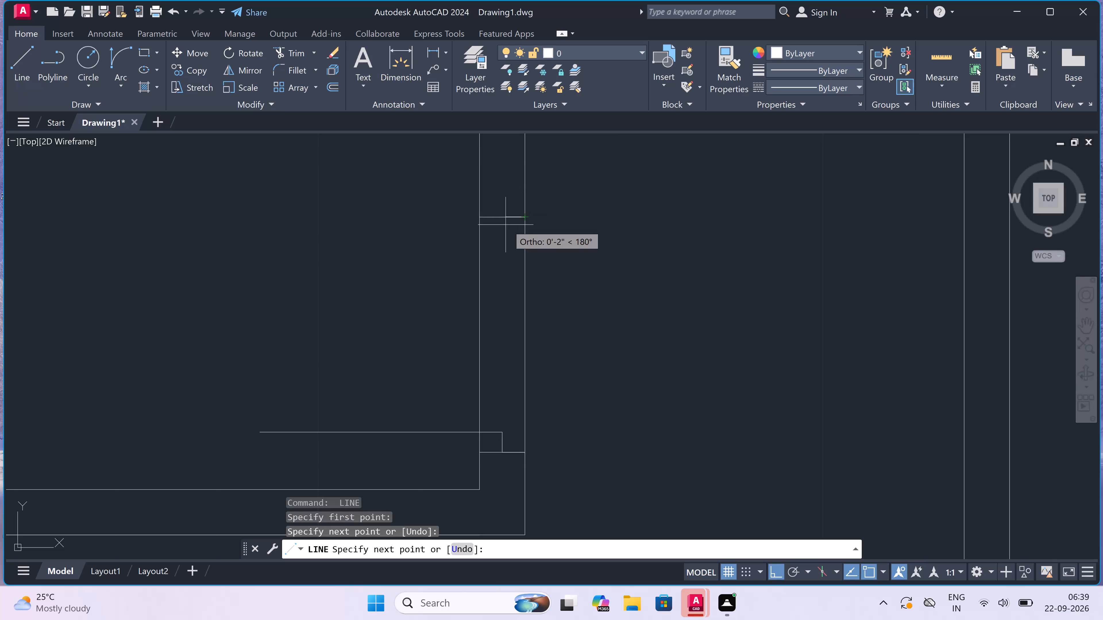
click(505, 219)
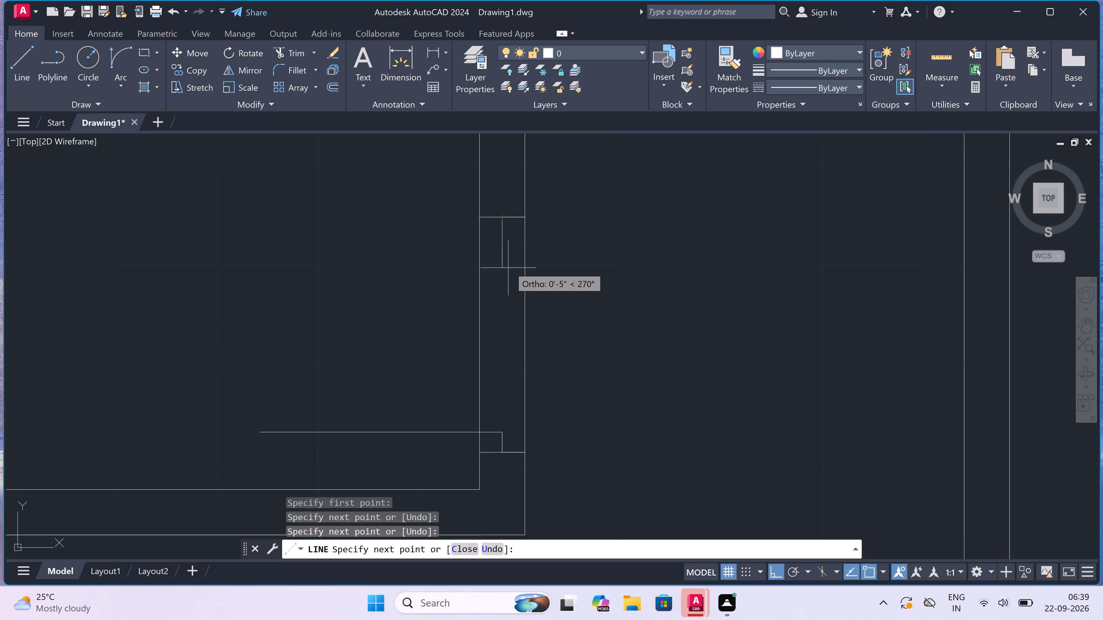
text(2")
key(space)
key(Escape)
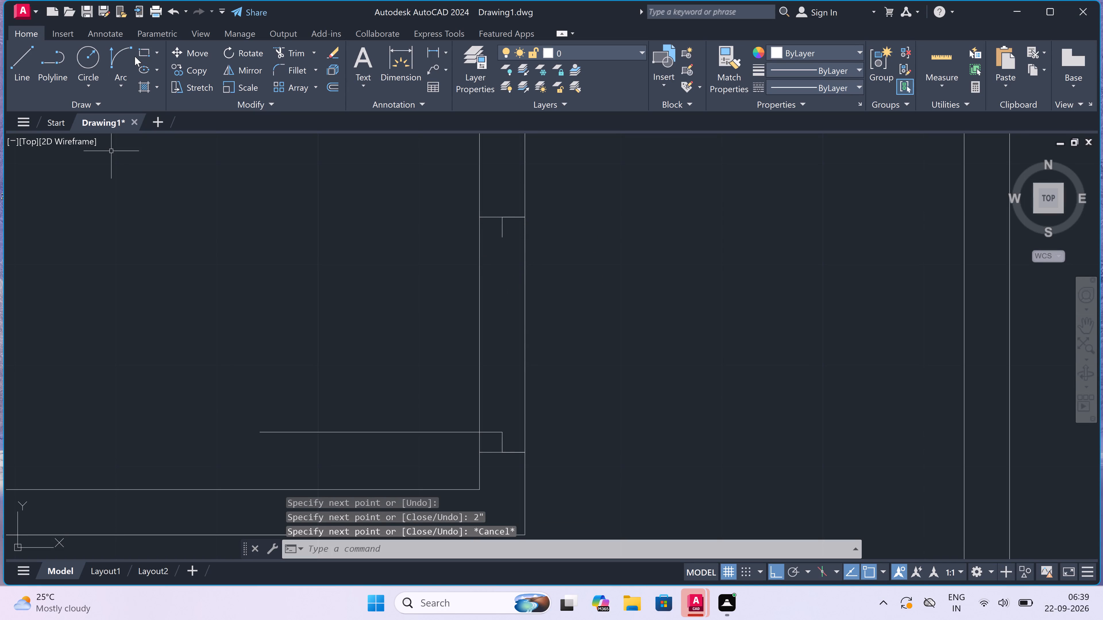
Draw the door swing arc from the left end of the 2' door leaf to the upper stop's end.
drag(122, 55, 122, 58)
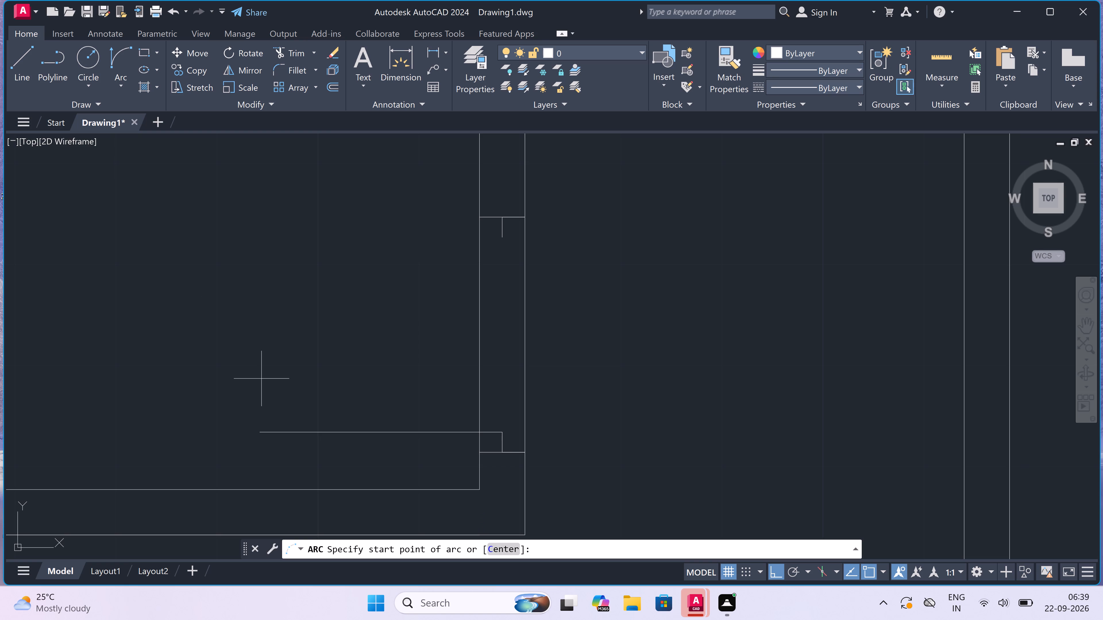
drag(264, 434, 268, 433)
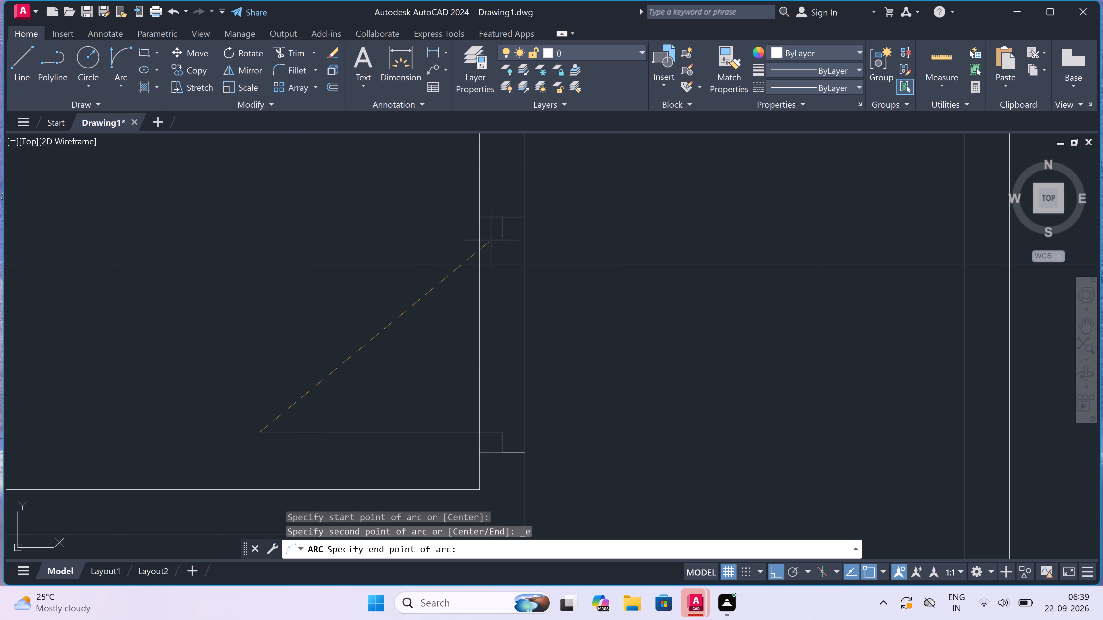
click(499, 235)
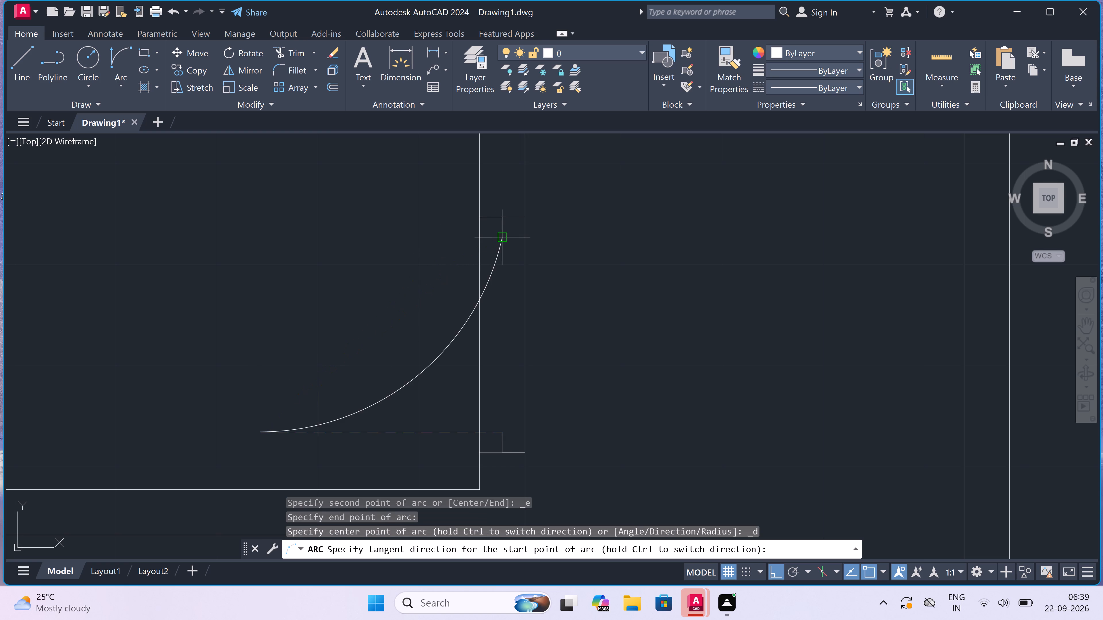
click(355, 208)
Trim both wall lines between the two jambs to clear the lower small space's door opening.
key(t)
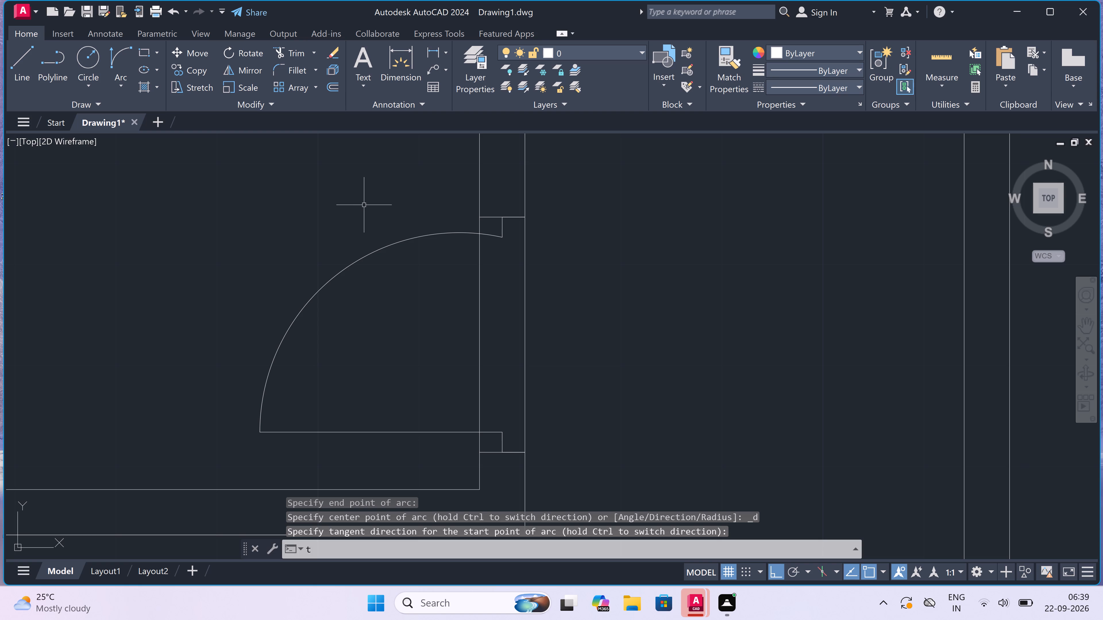
key(r)
key(space)
scroll(366, 205, down, 2)
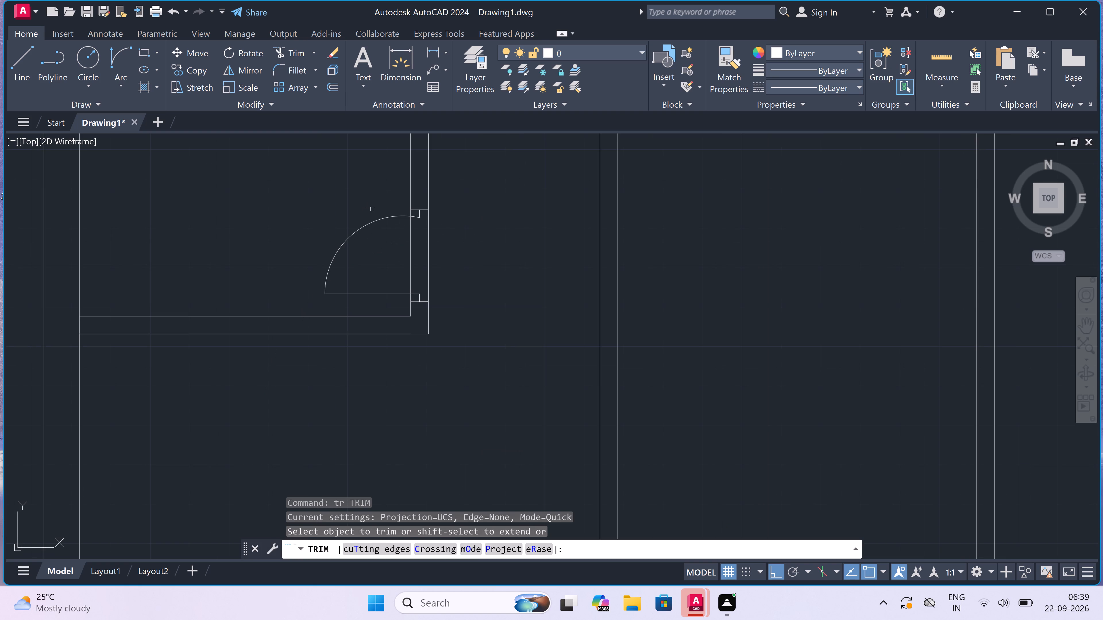
scroll(392, 258, up, 1)
drag(394, 258, 398, 257)
click(525, 242)
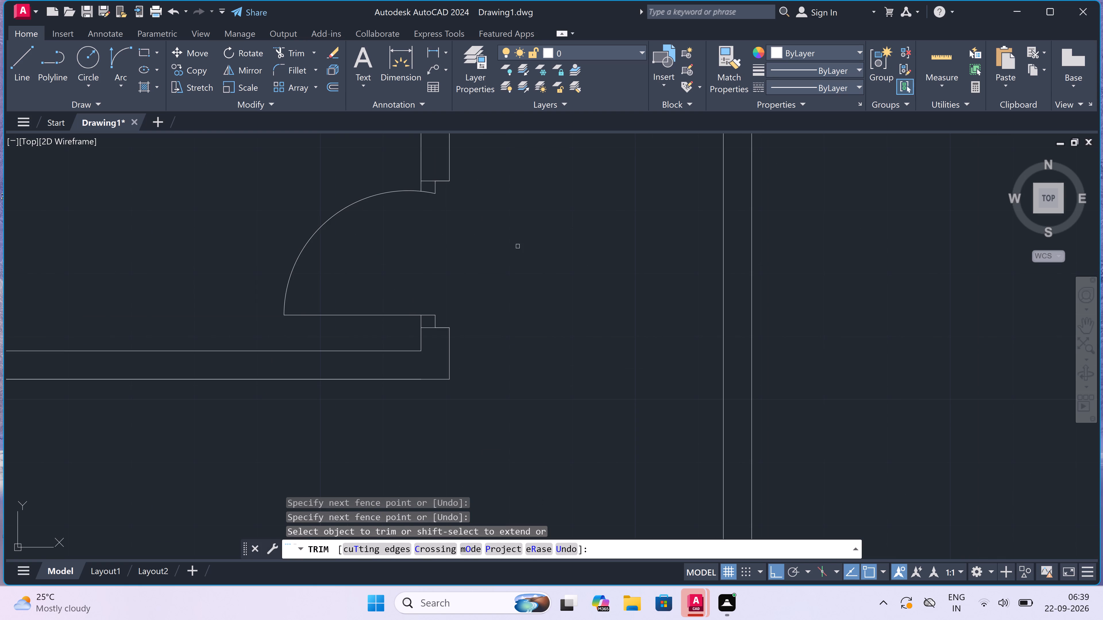
scroll(451, 266, down, 5)
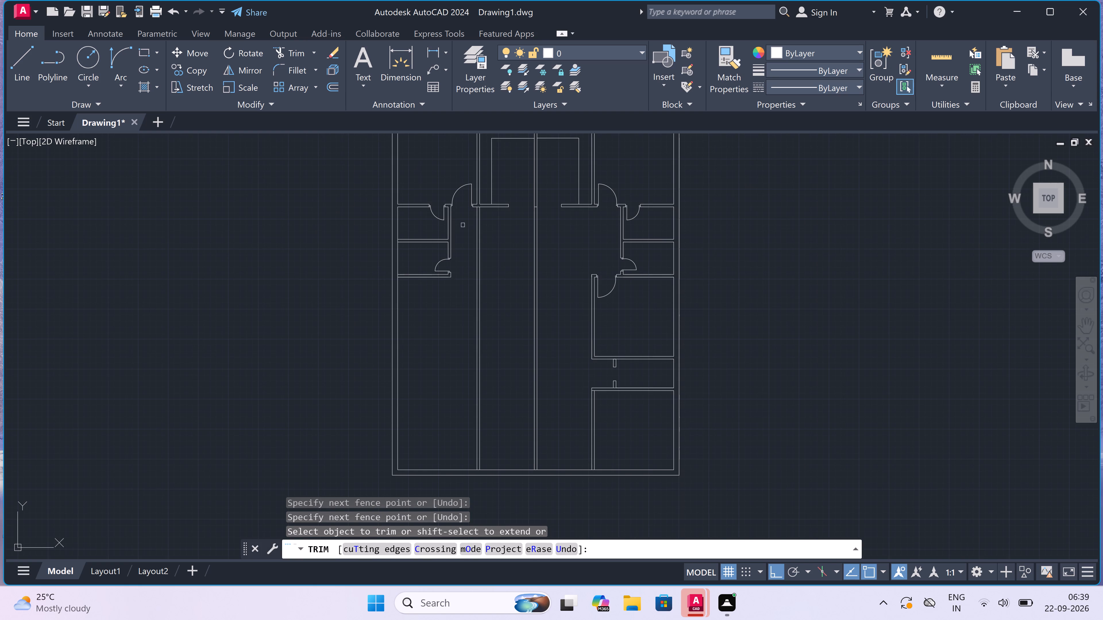
key(Escape)
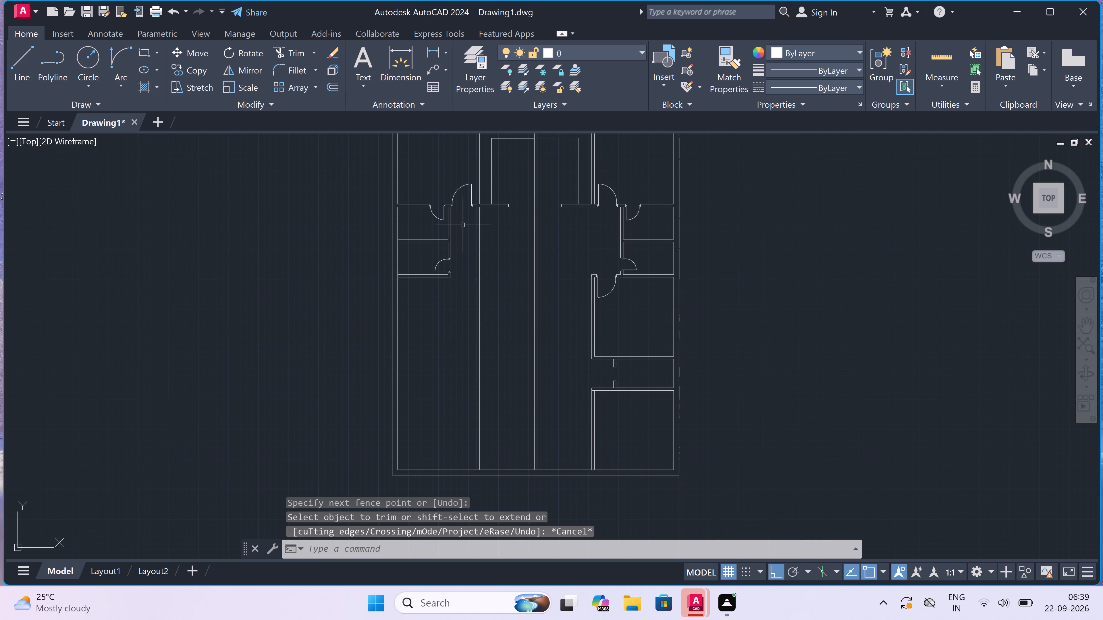
Offset the bottom wall line of the left lower small space 11' downward.
scroll(463, 224, down, 1)
scroll(433, 248, up, 4)
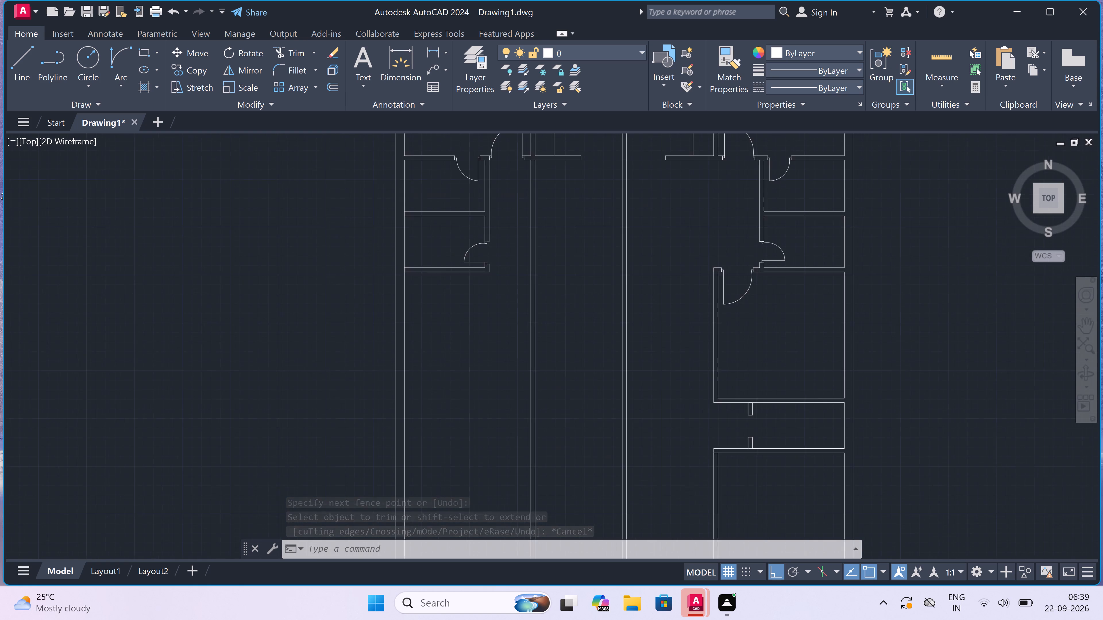
text(o)
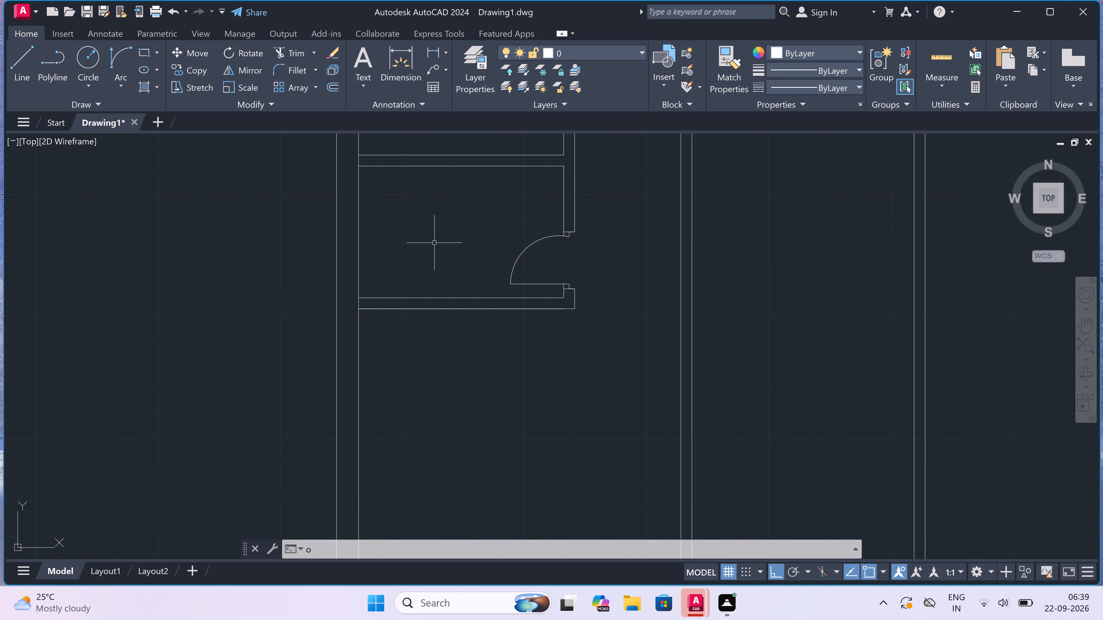
key(space)
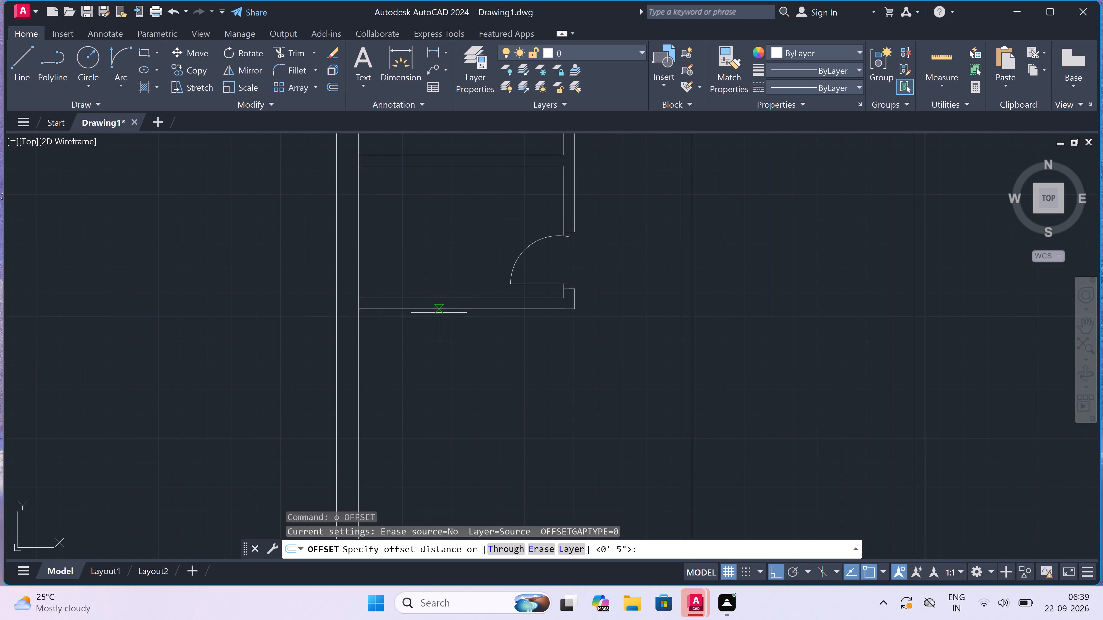
drag(439, 311, 441, 316)
text(11')
key(space)
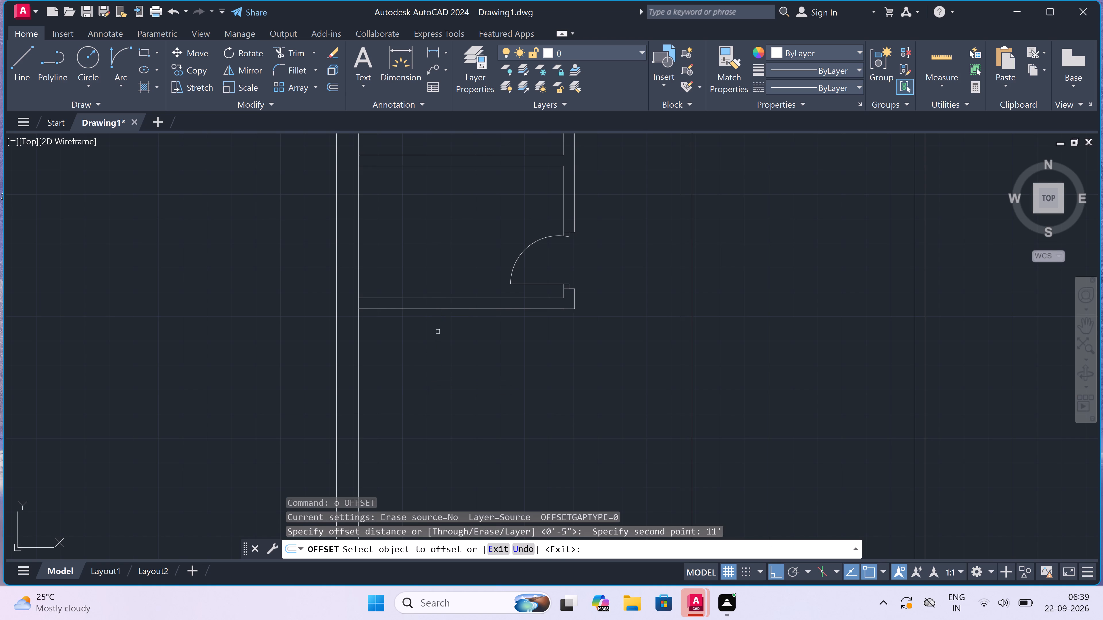
drag(448, 309, 453, 321)
click(457, 338)
scroll(460, 336, down, 5)
scroll(464, 359, up, 3)
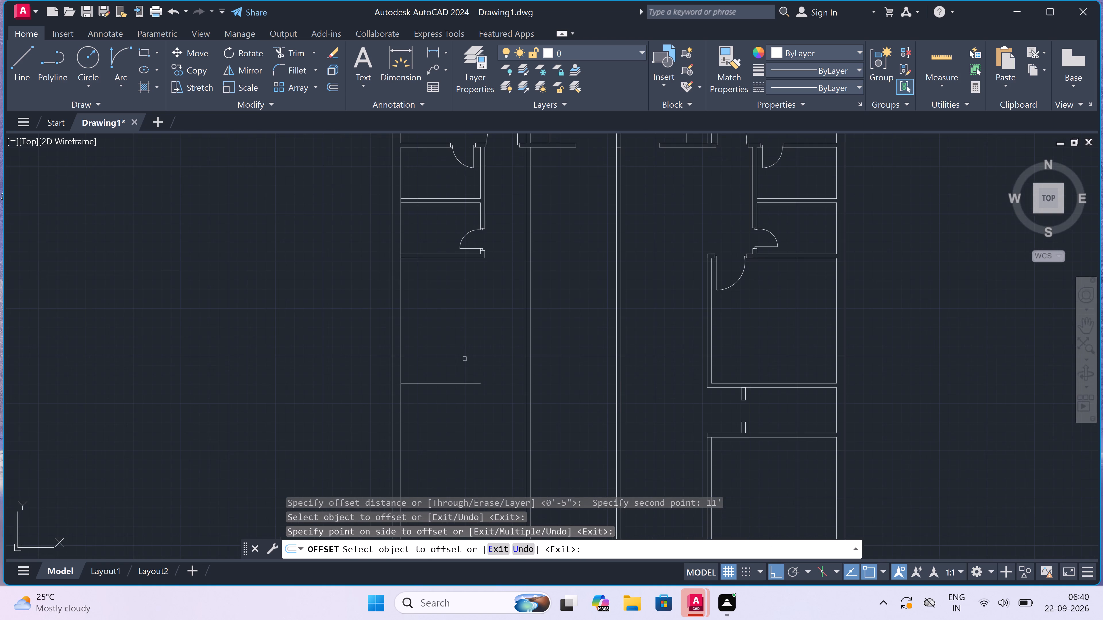
scroll(464, 359, up, 1)
key(Escape)
Offset the new horizontal line 4.5" downward to form the partition below the left room.
key(space)
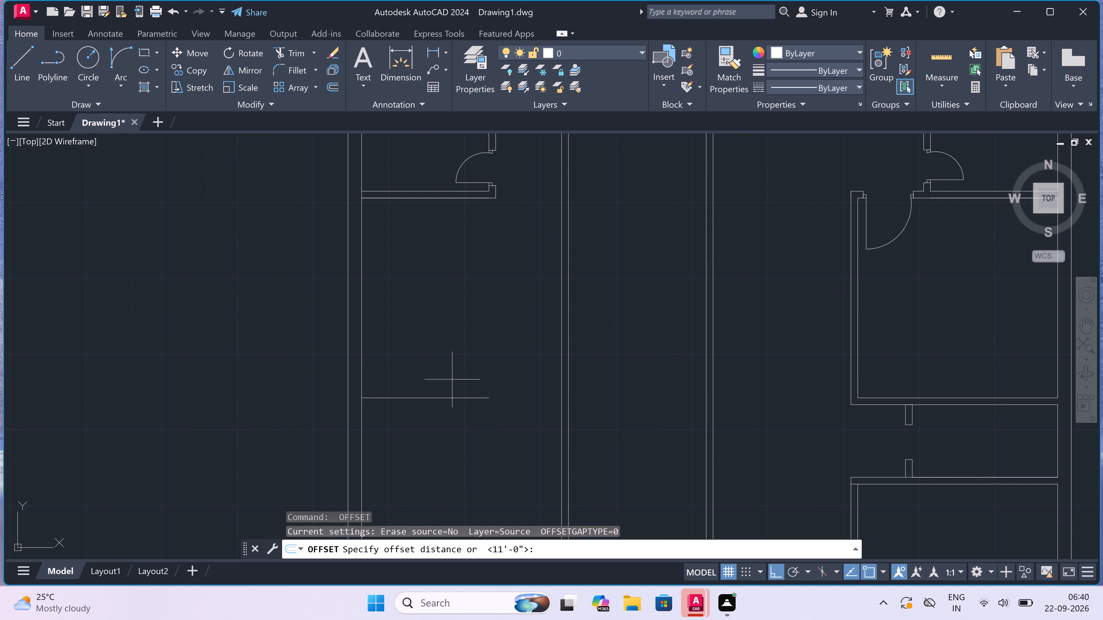
drag(448, 400, 450, 407)
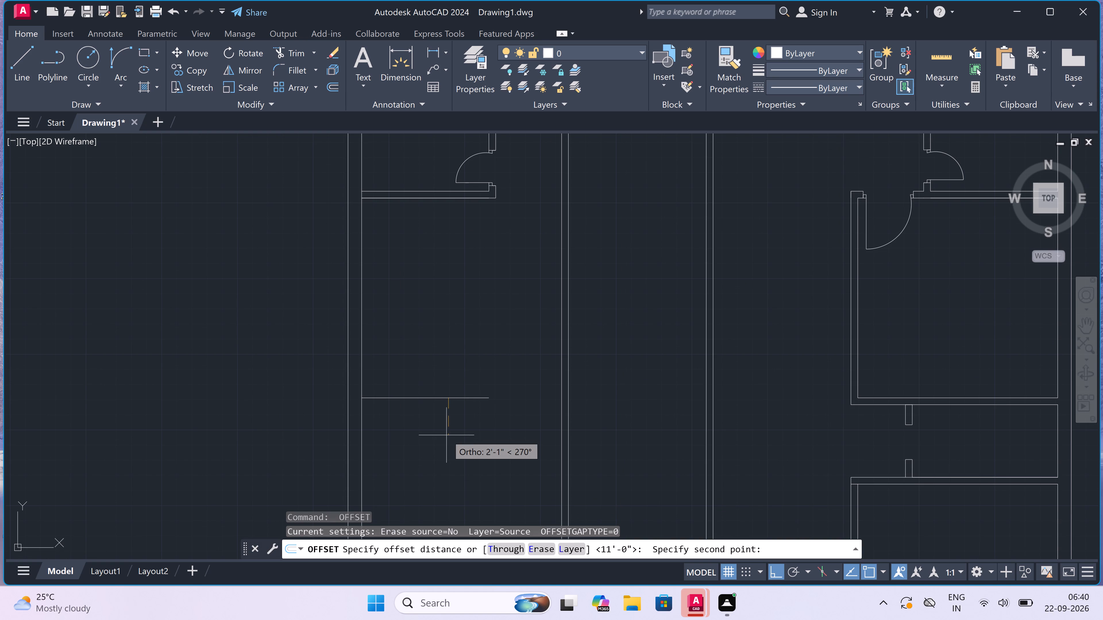
text(4.5")
key(space)
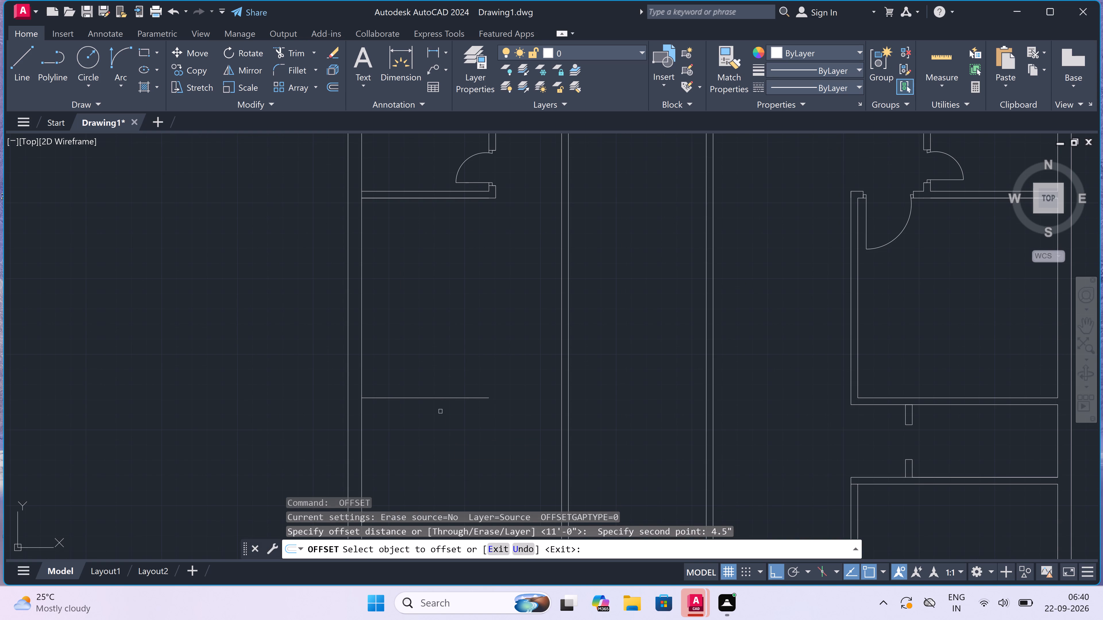
drag(439, 398, 442, 407)
click(441, 426)
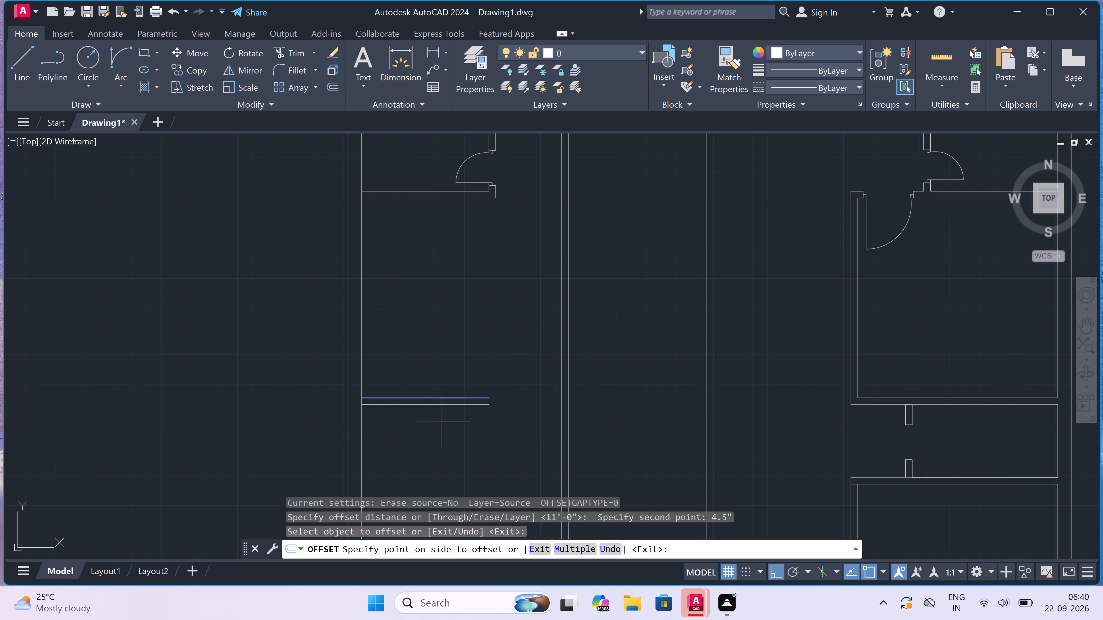
key(Escape)
Offset the lower line of the new left-side partition 4' downward.
scroll(441, 406, down, 3)
scroll(420, 436, up, 3)
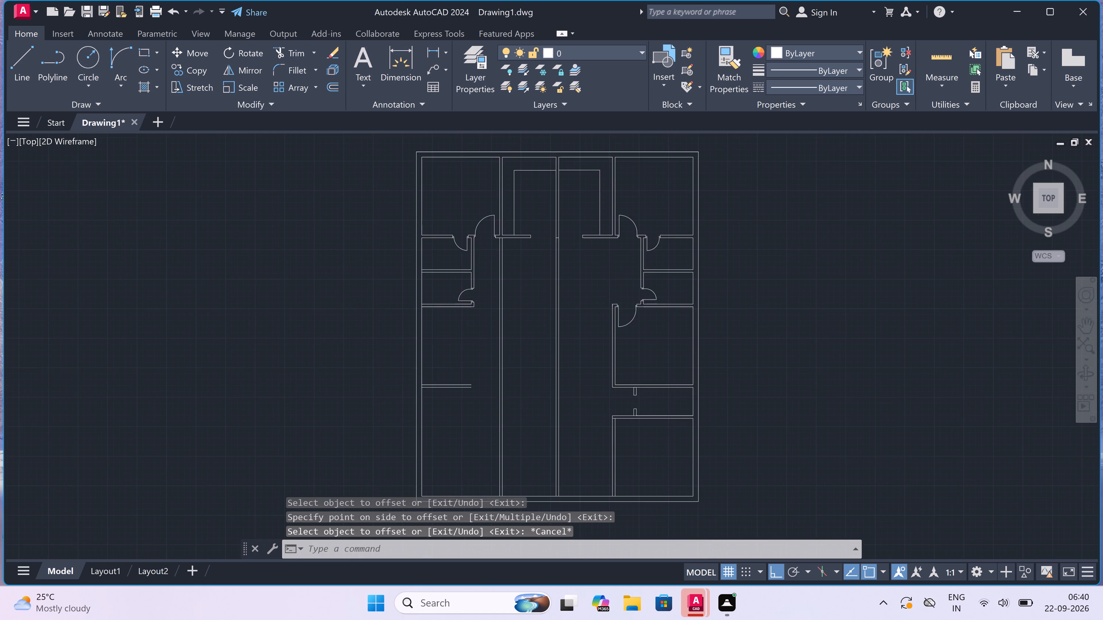
key(o)
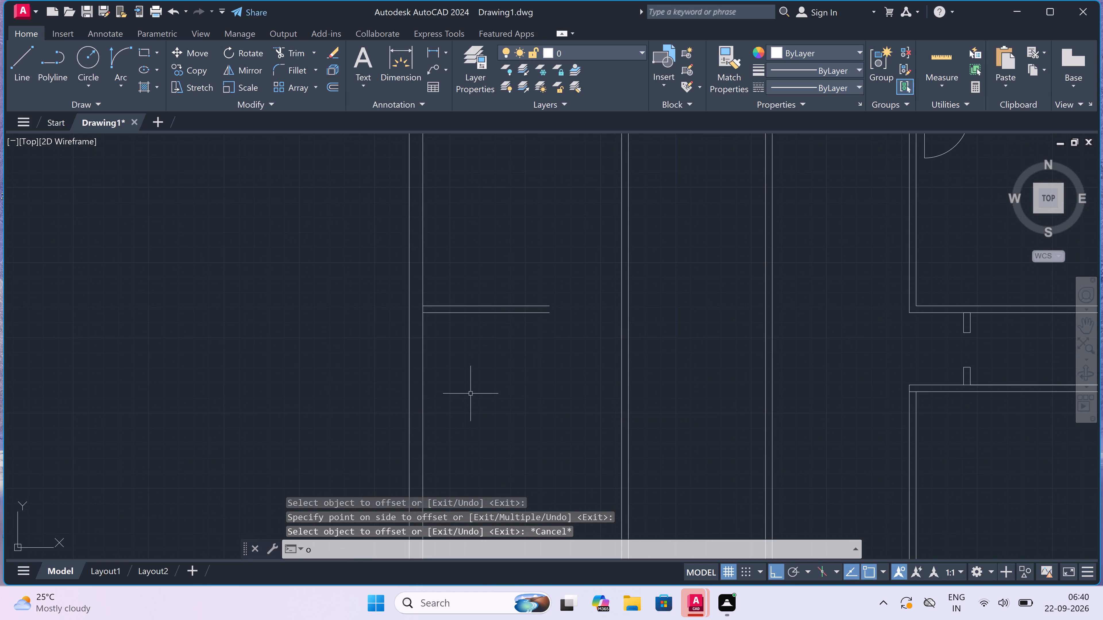
key(space)
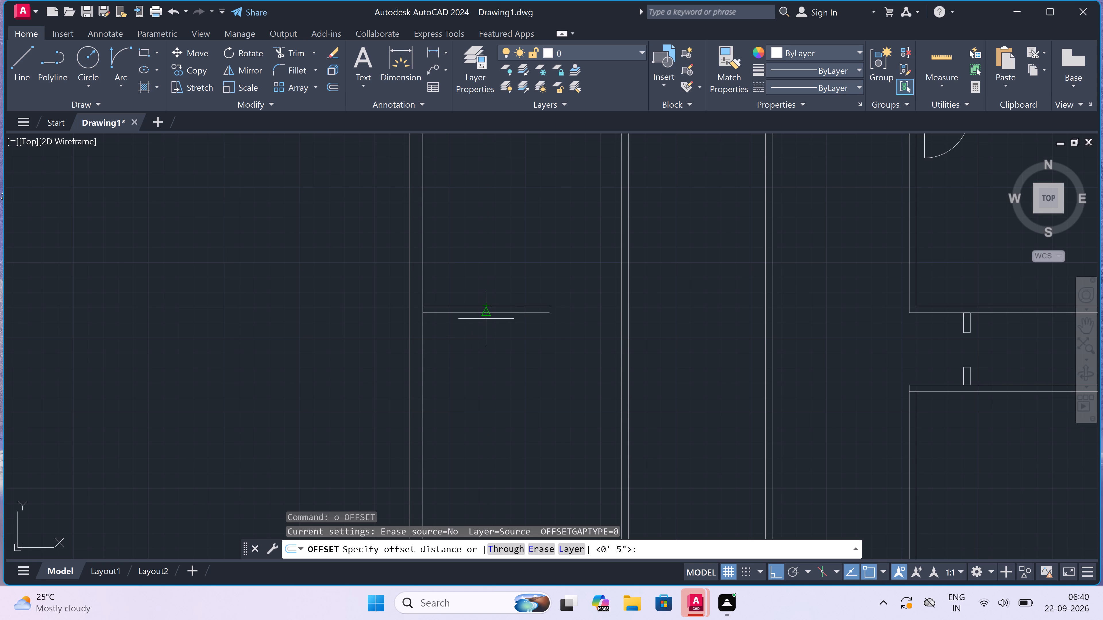
drag(485, 316, 485, 323)
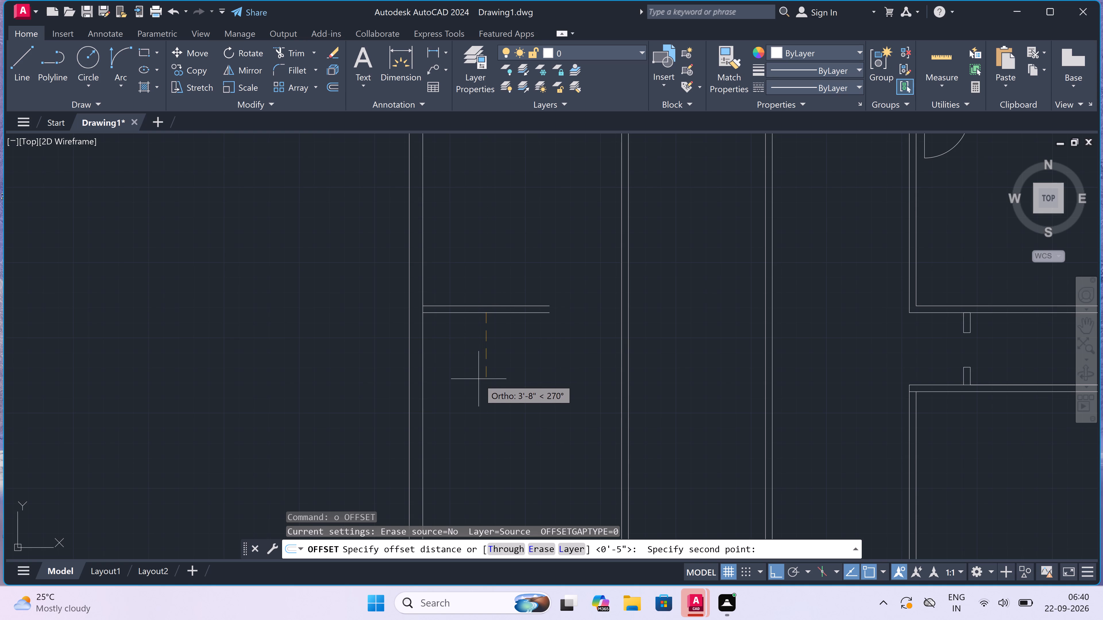
text(4')
key(space)
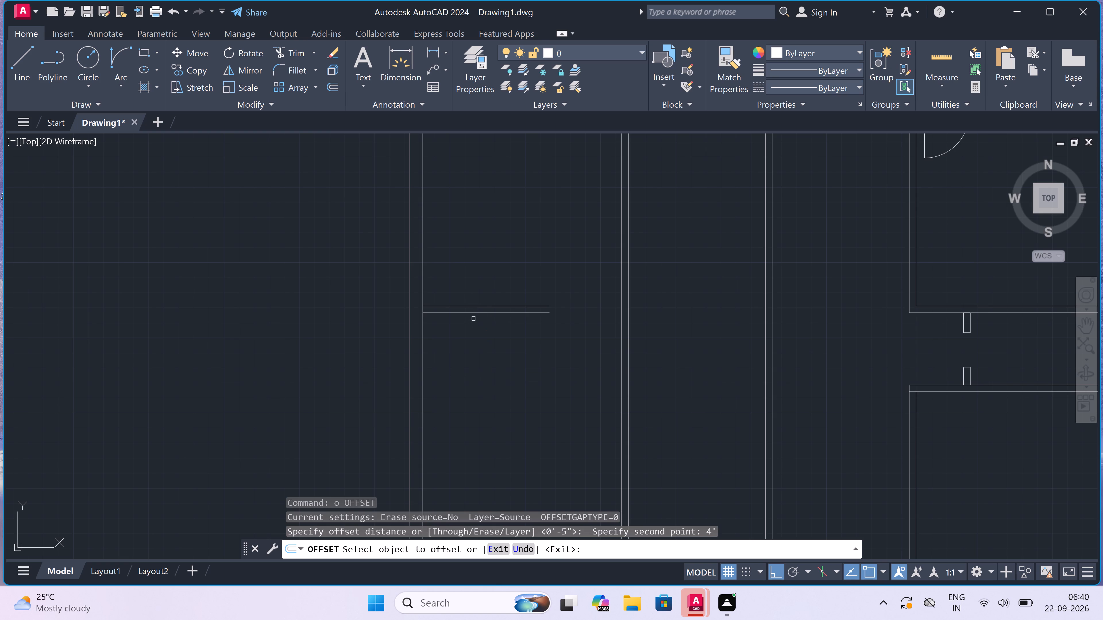
click(473, 313)
click(473, 341)
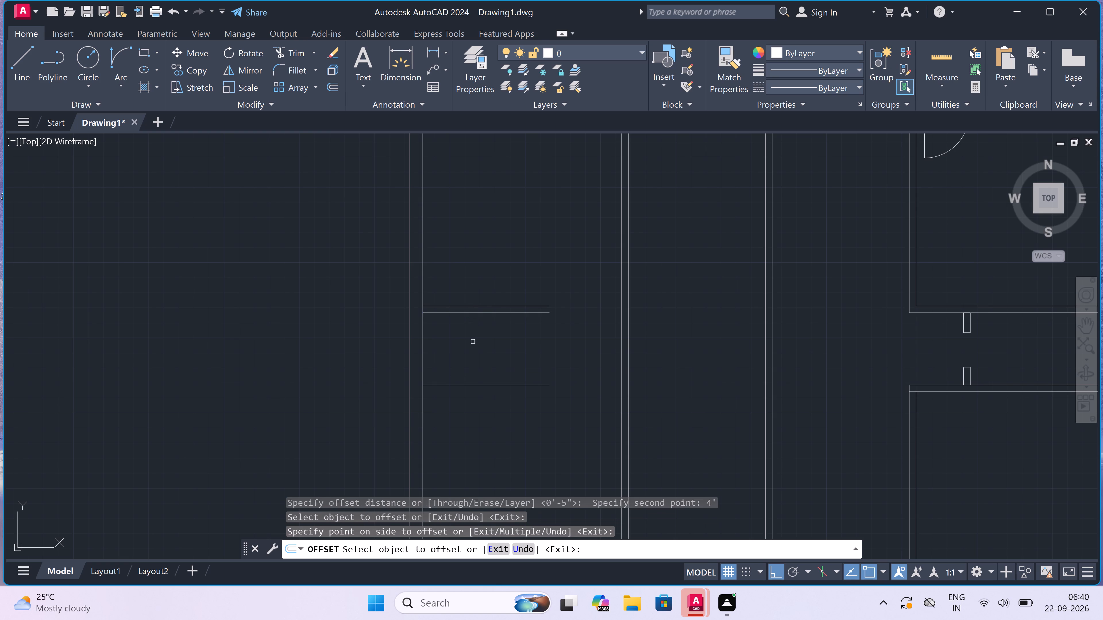
key(Escape)
Offset the new horizontal line 4.5" downward to form the second partition below it.
key(space)
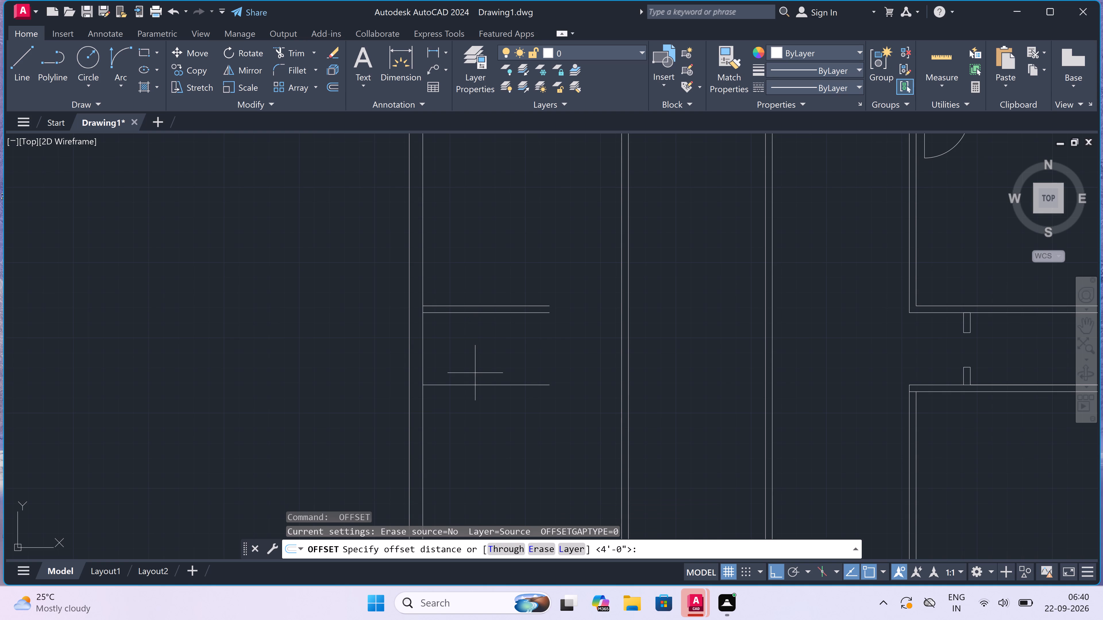
drag(473, 386, 474, 416)
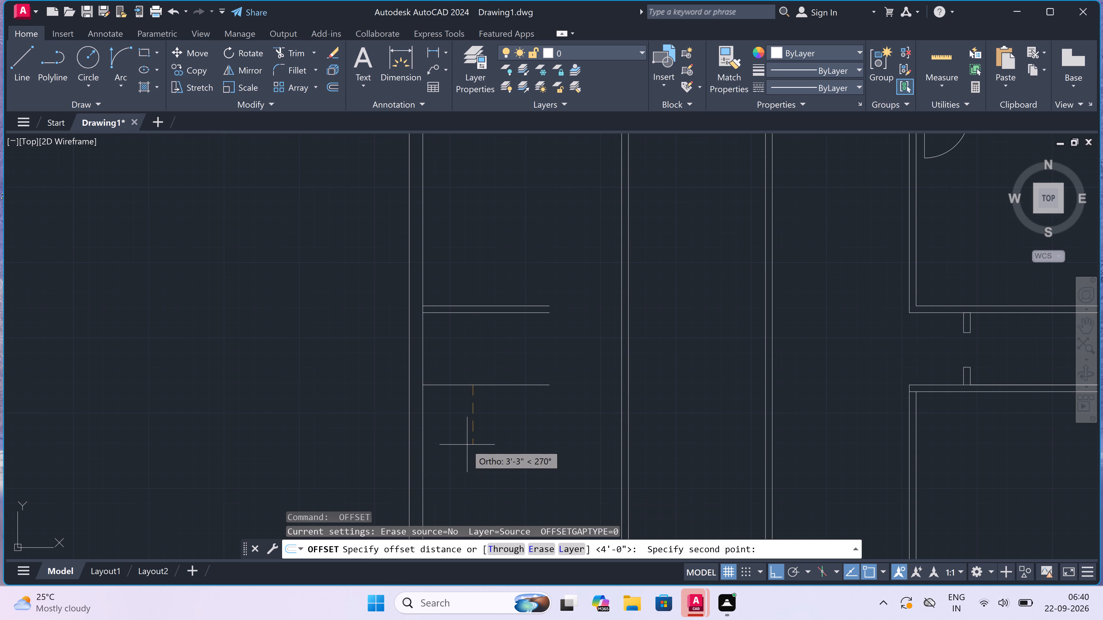
text(4.5")
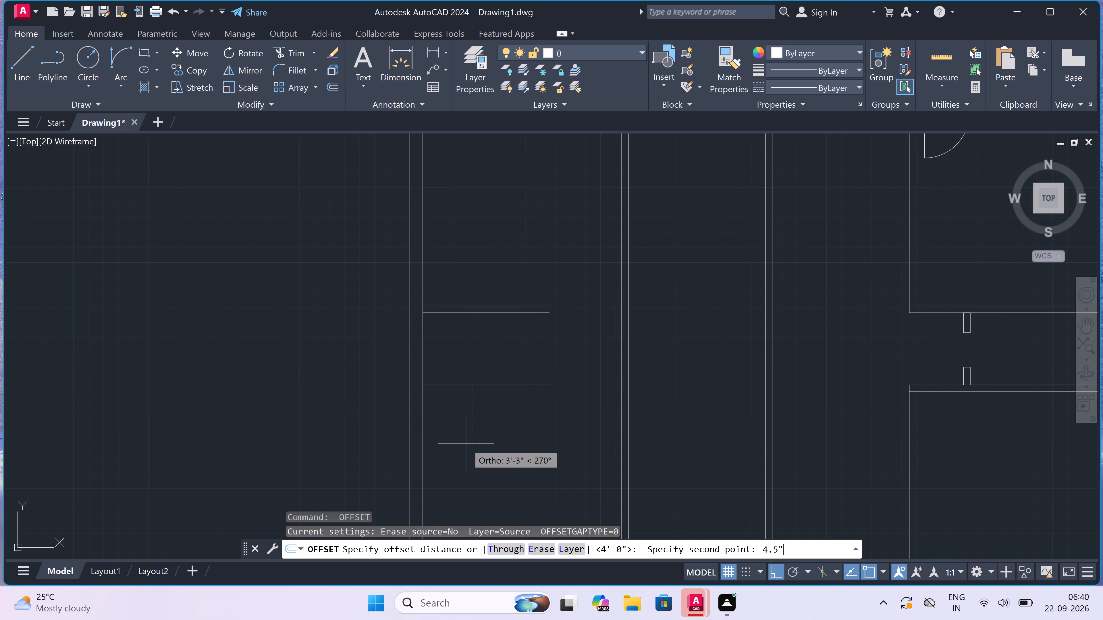
key(space)
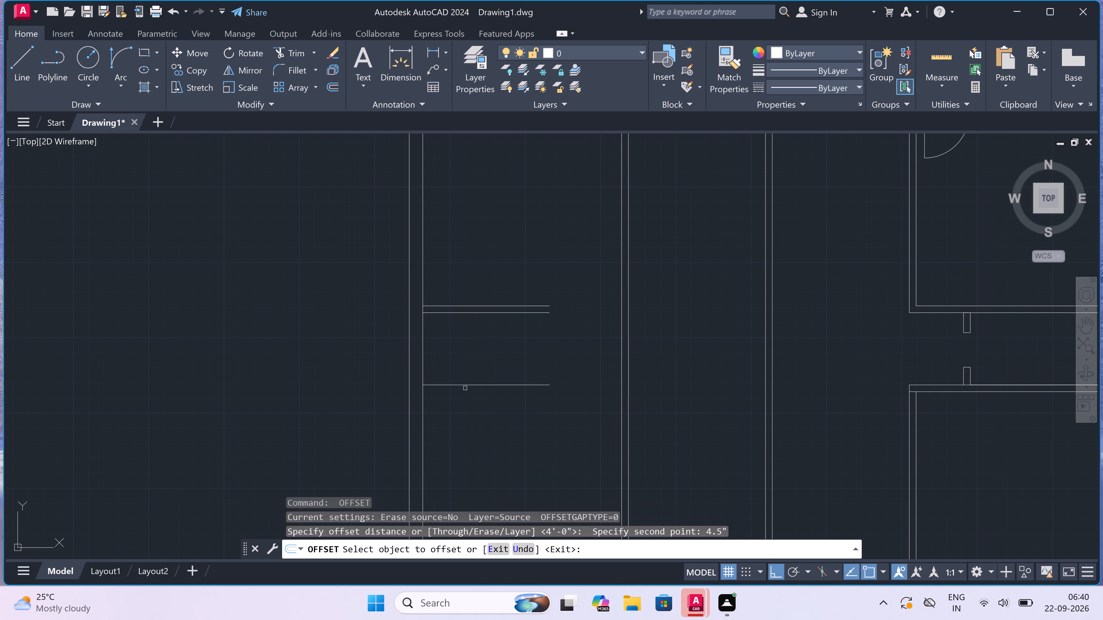
drag(465, 385, 465, 385)
drag(465, 385, 466, 392)
click(465, 410)
key(Escape)
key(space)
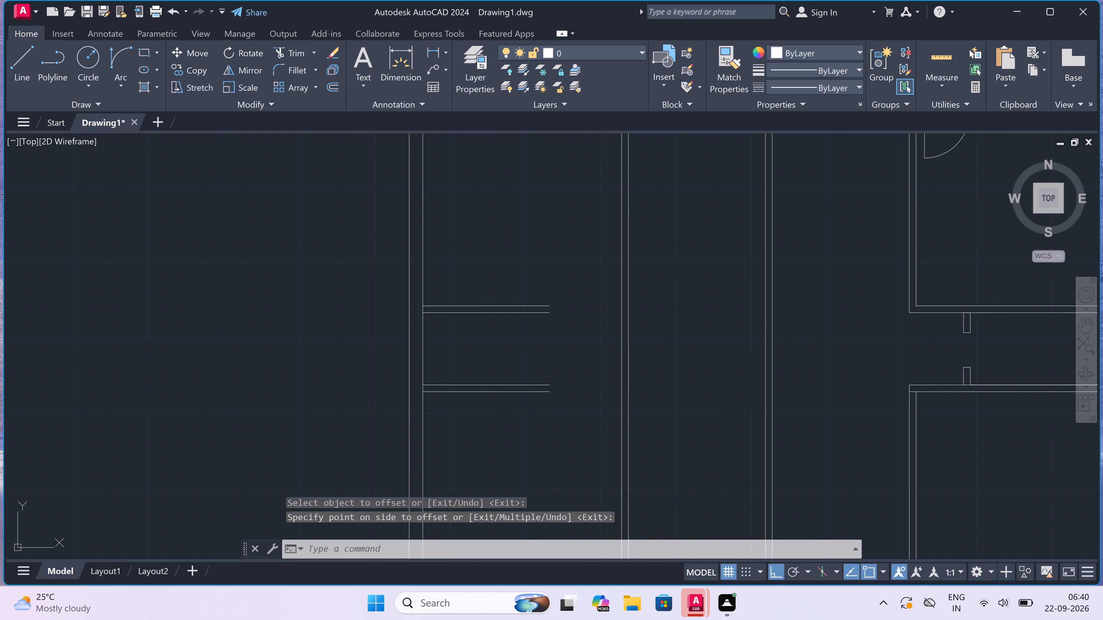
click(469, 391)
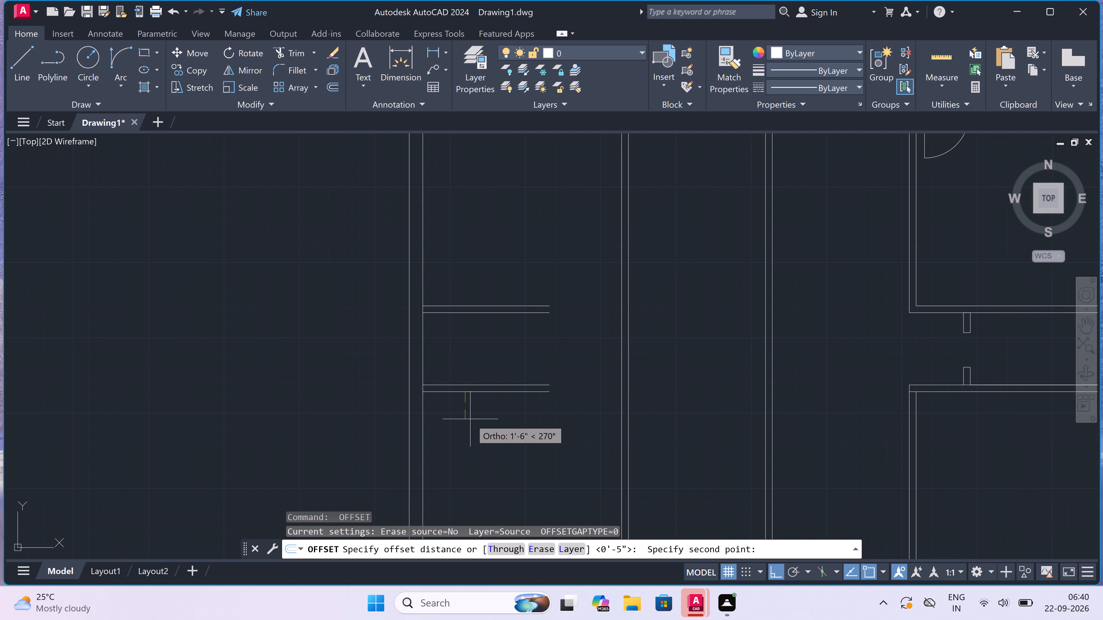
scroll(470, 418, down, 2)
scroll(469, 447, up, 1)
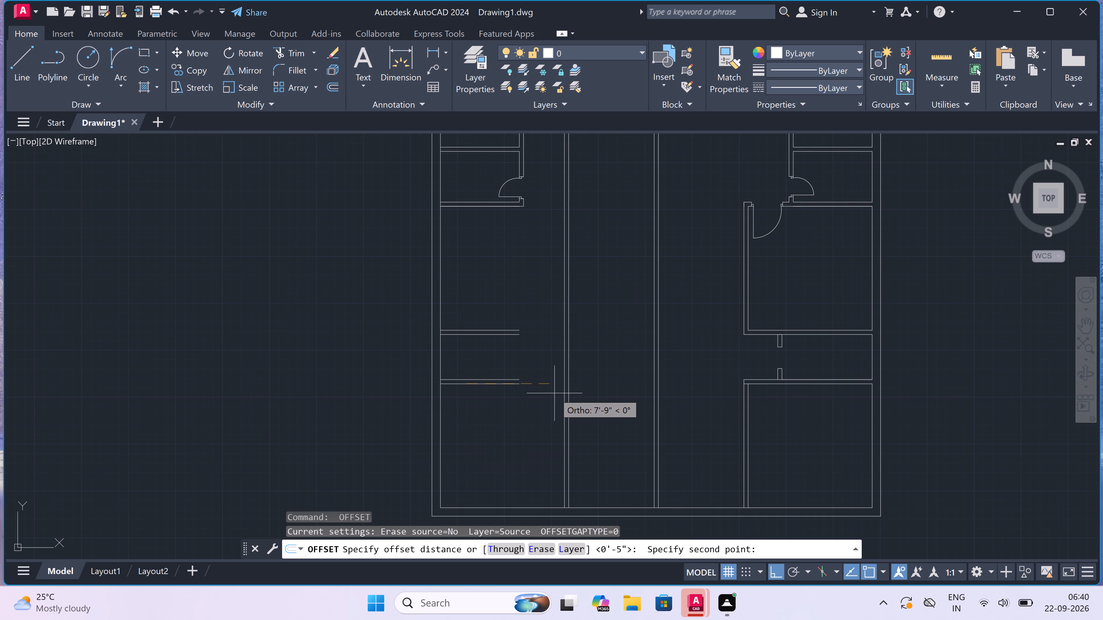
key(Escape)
Draw a line 8' rightward from the outer wall's inner face along the second partition's bottom, continuing vertically up past the upper partition.
text(l)
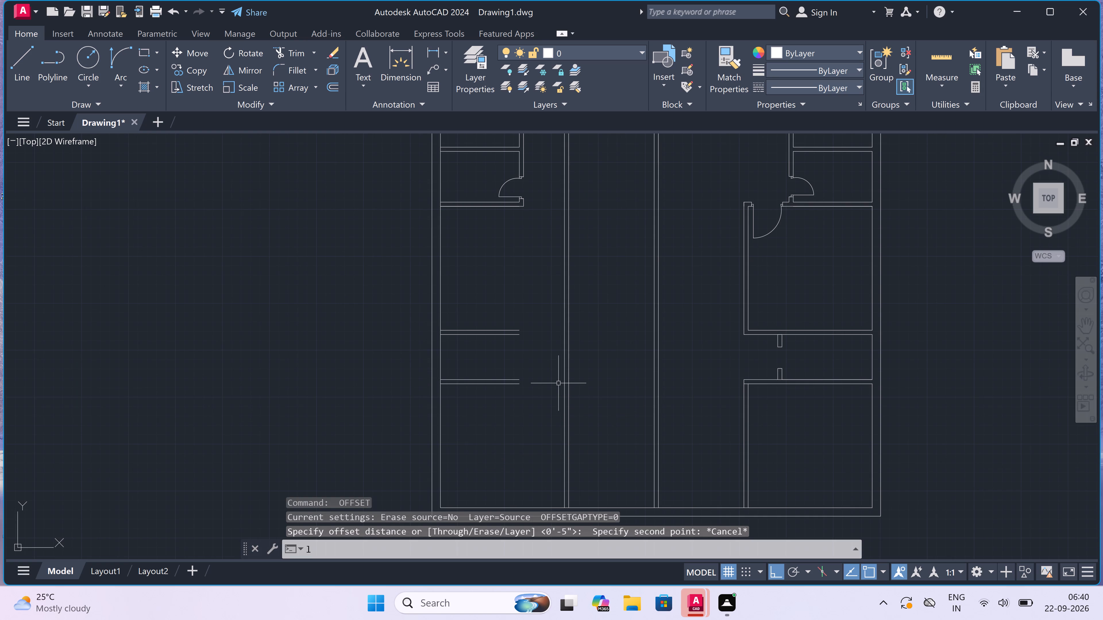
key(space)
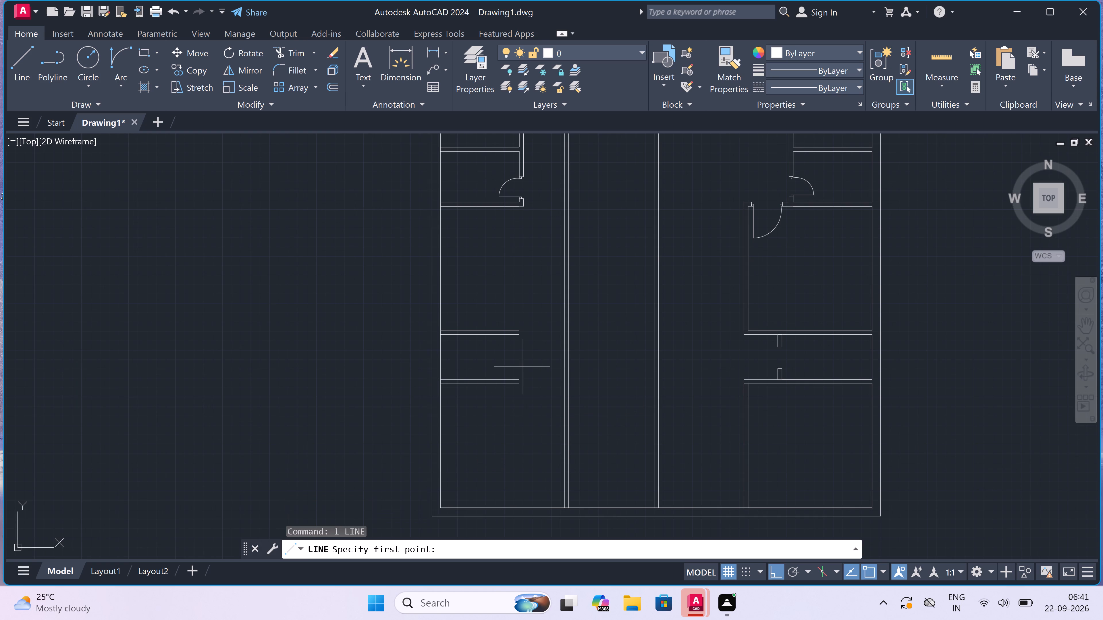
click(443, 380)
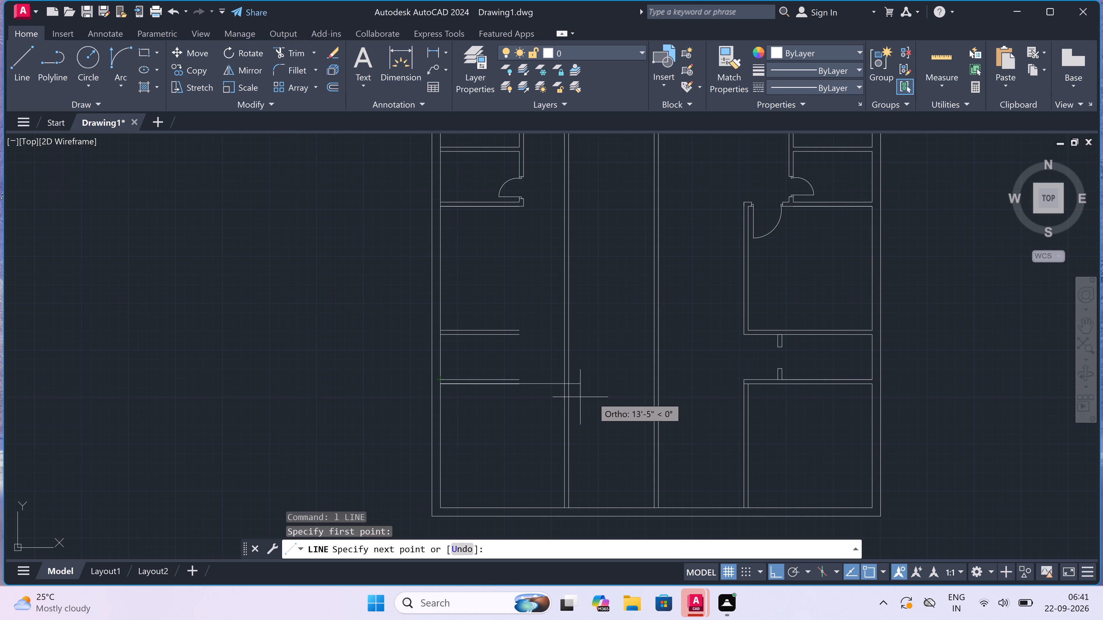
text(8')
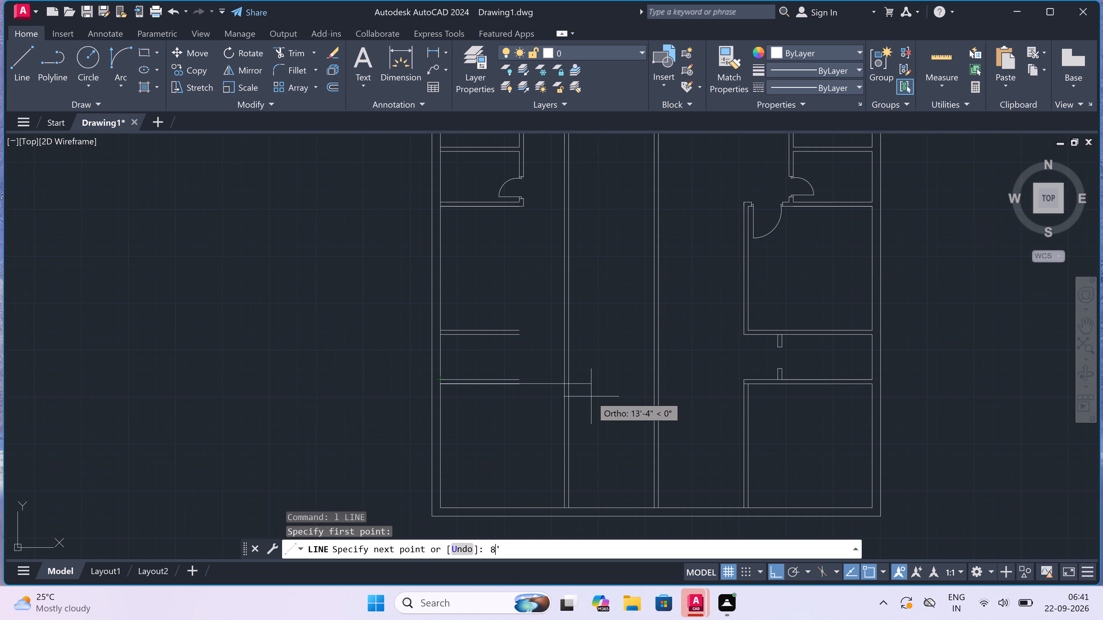
key(space)
scroll(489, 290, up, 2)
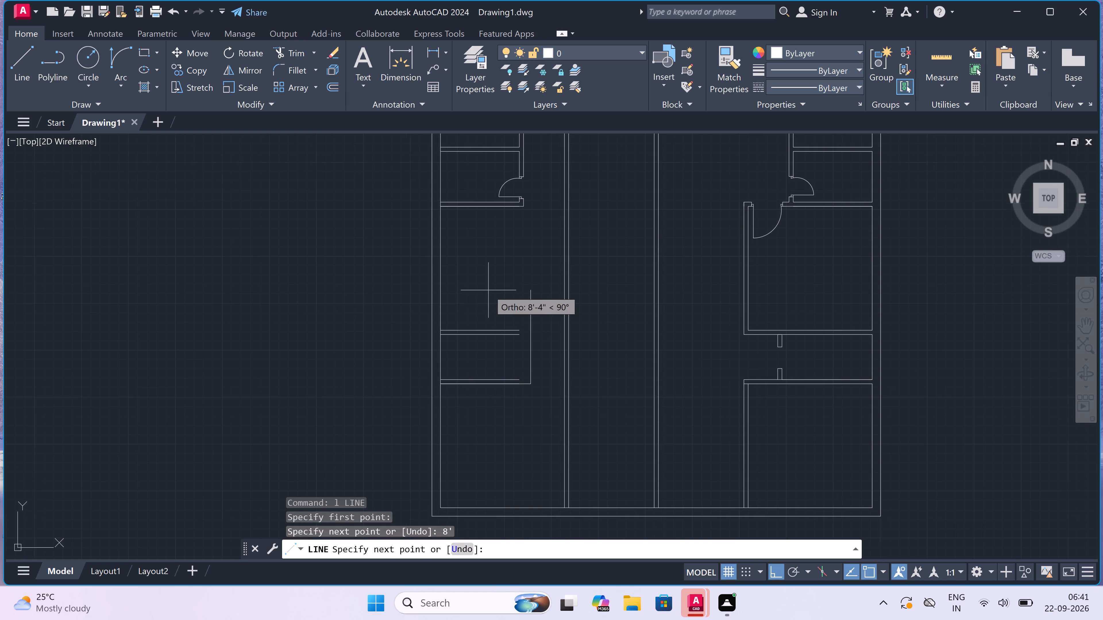
scroll(533, 359, down, 1)
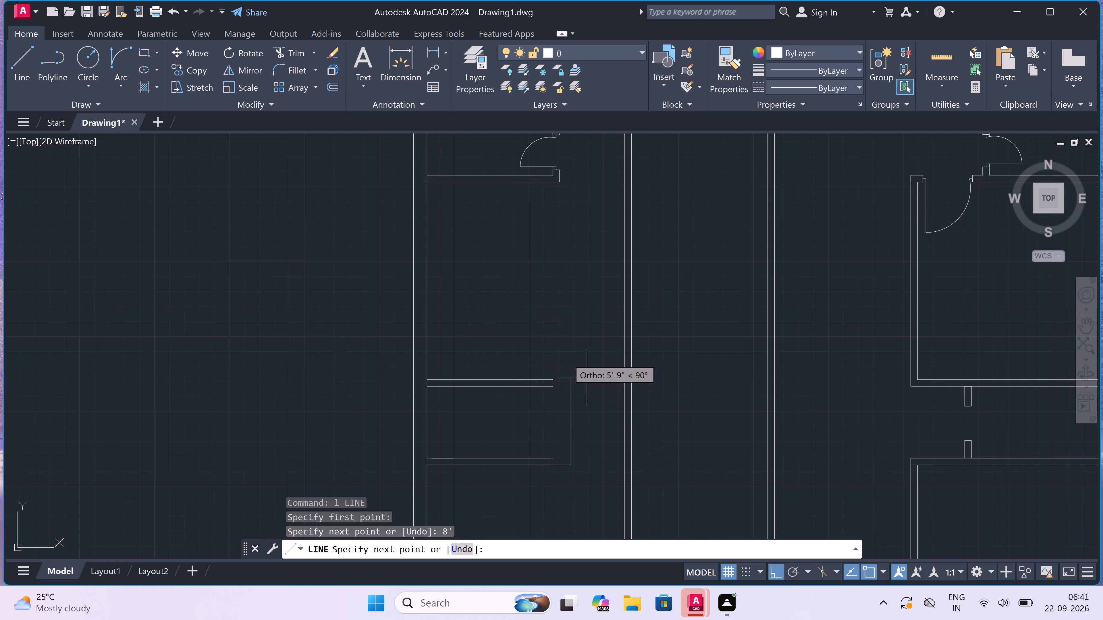
click(565, 357)
key(Escape)
Extend the horizontal lines of both left partitions across the new vertical line to the adjacent long vertical wall.
key(e)
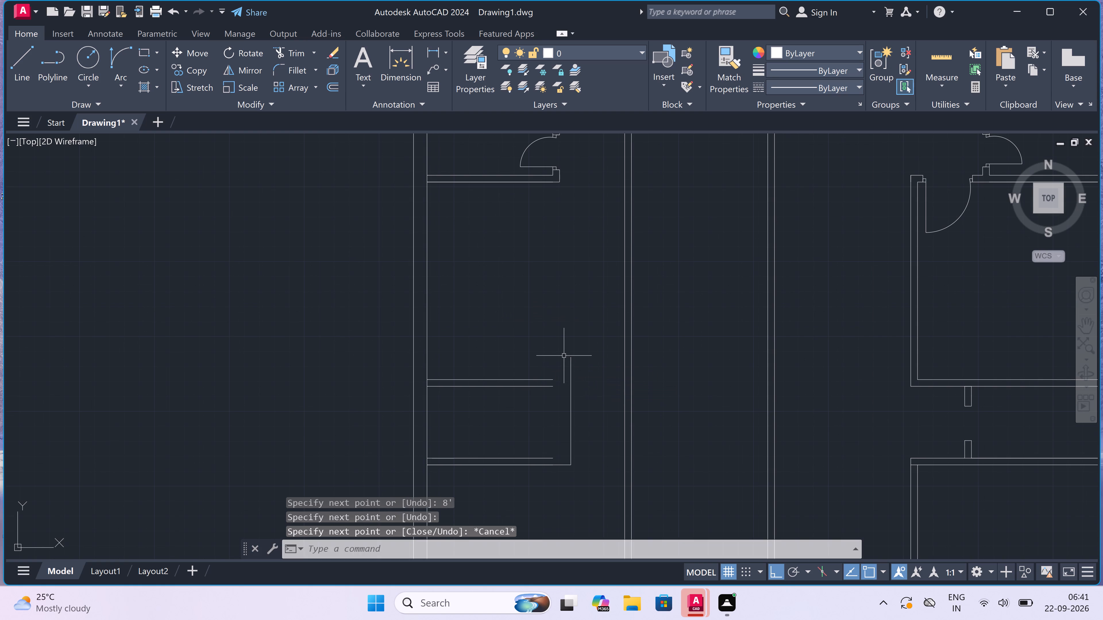
key(x)
key(space)
drag(549, 336, 549, 348)
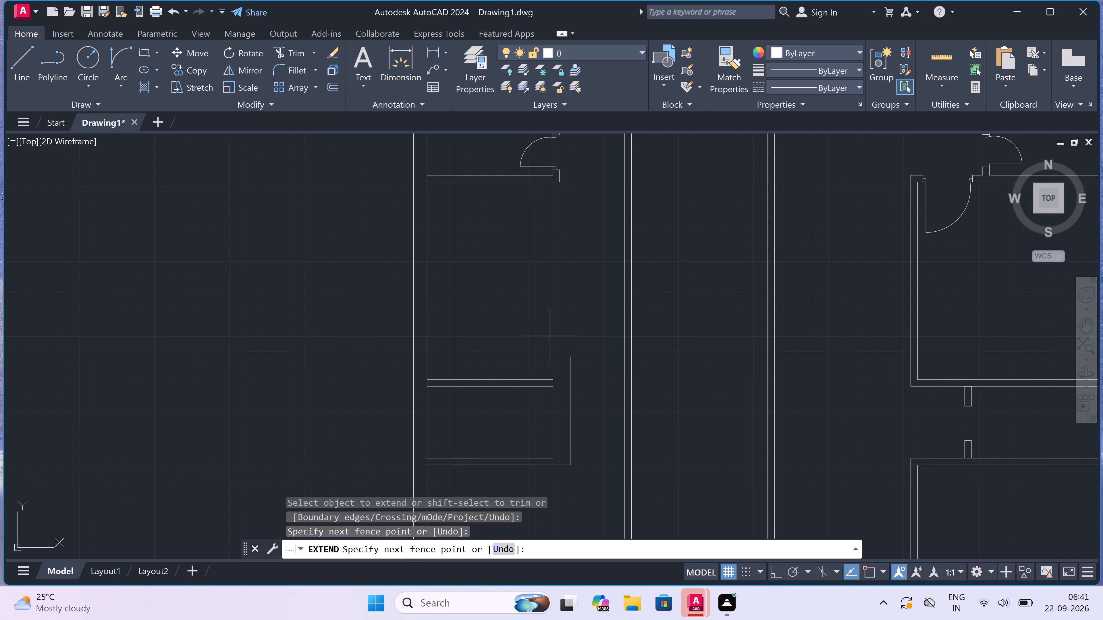
click(541, 470)
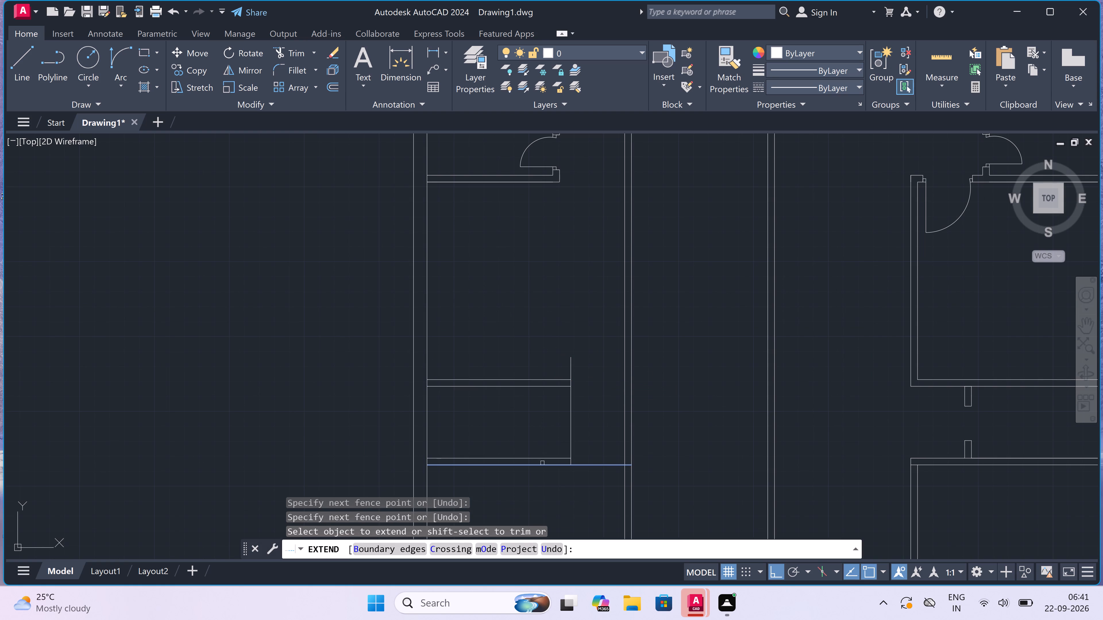
drag(559, 481, 560, 475)
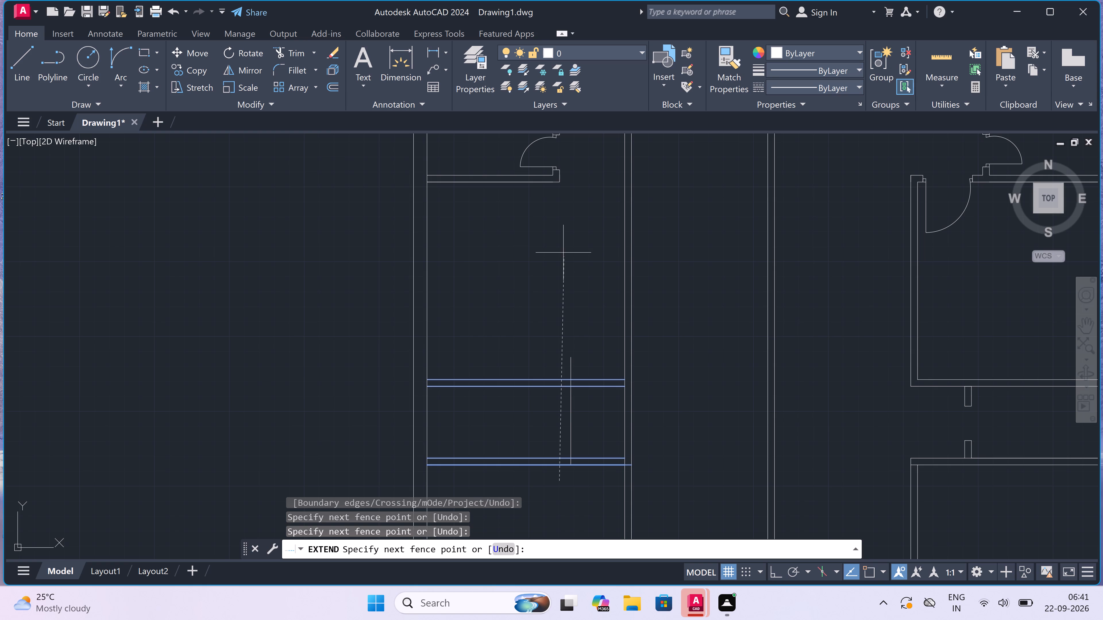
click(563, 249)
key(Escape)
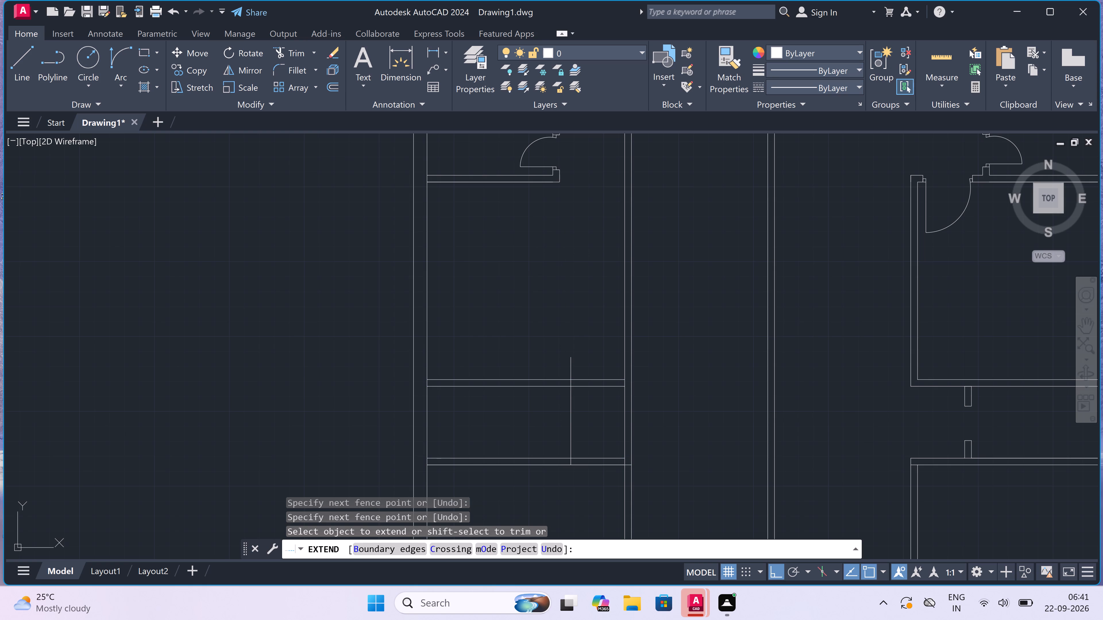
Trim the part of the new vertical line that projects above the upper partition.
text(tr)
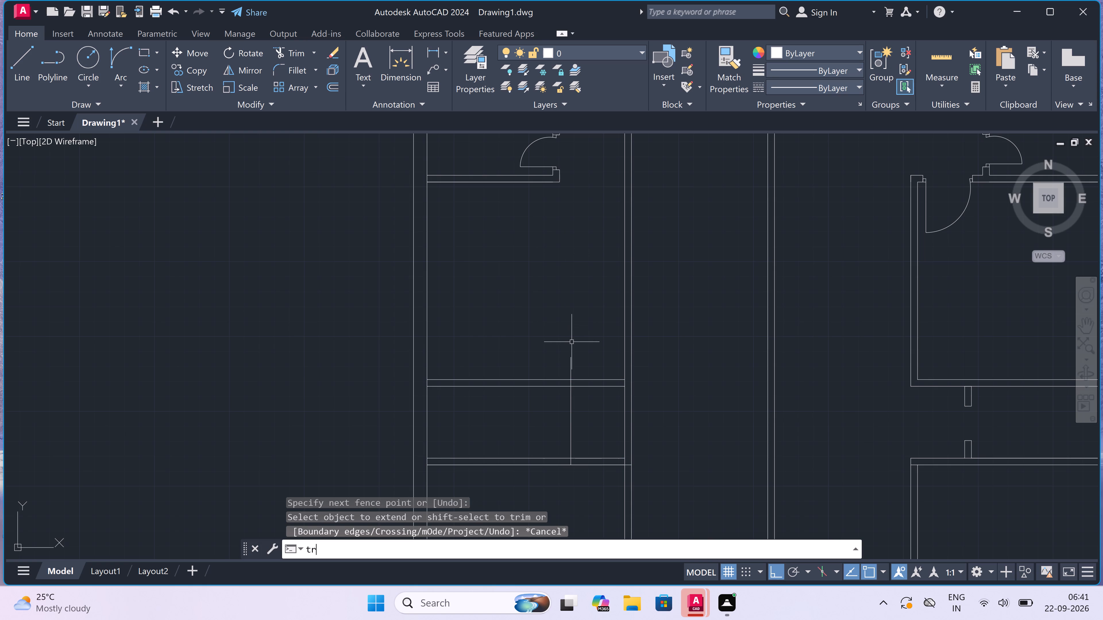
key(space)
click(574, 361)
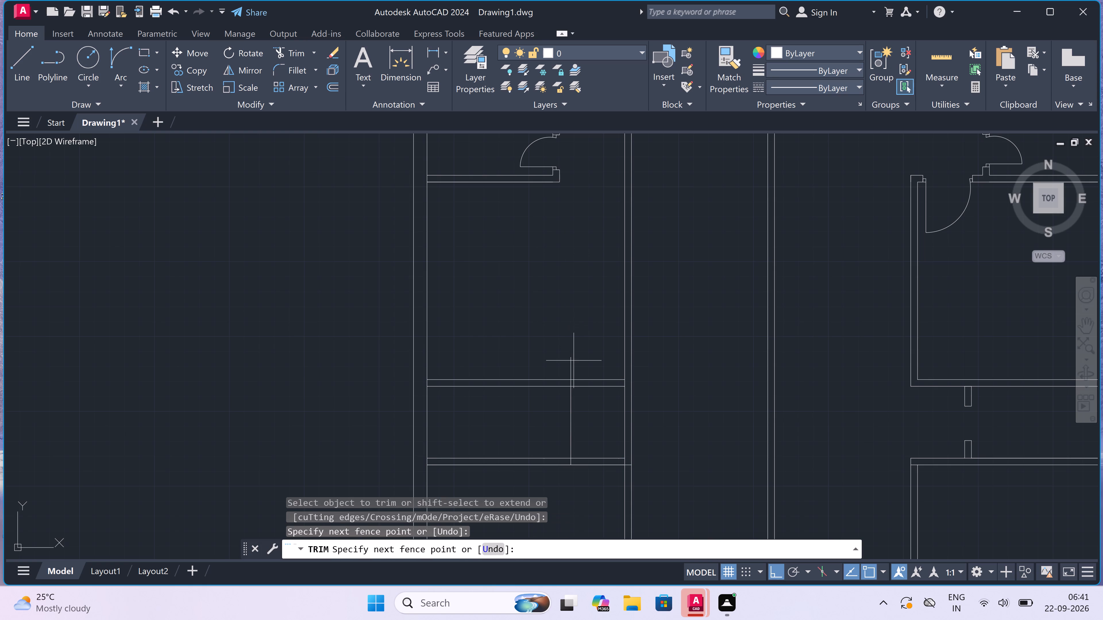
click(553, 367)
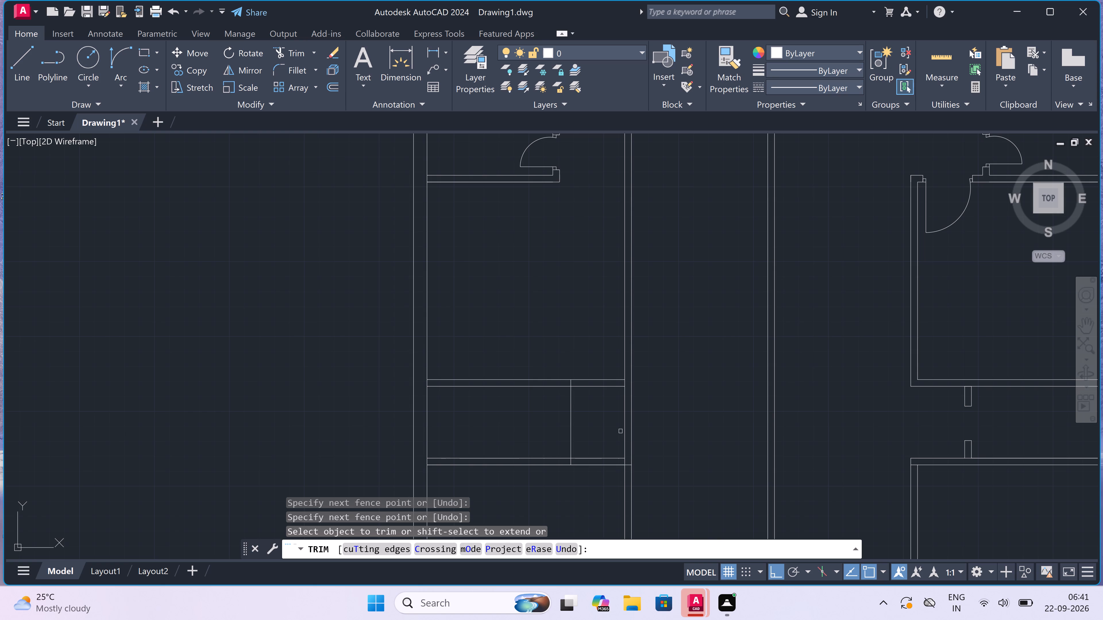
key(Escape)
Extend the left partitions' horizontal lines further, to the far face of the adjacent long vertical wall.
key(e)
key(x)
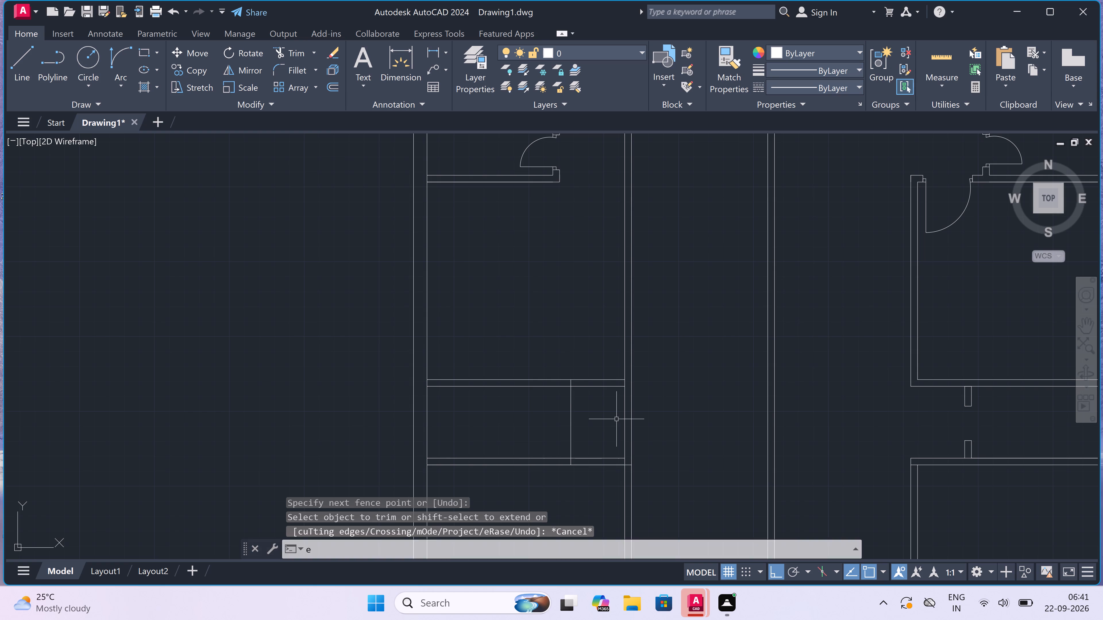
key(space)
drag(606, 356, 606, 359)
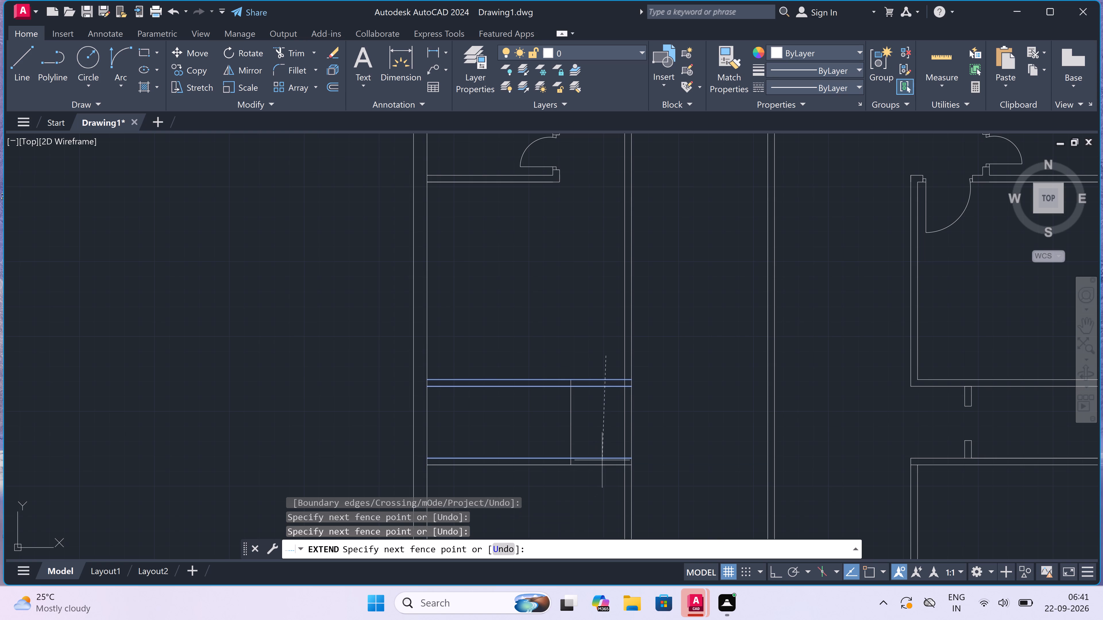
Finish extending the left partitions' horizontal lines to the far face of the adjacent long vertical wall.
click(602, 460)
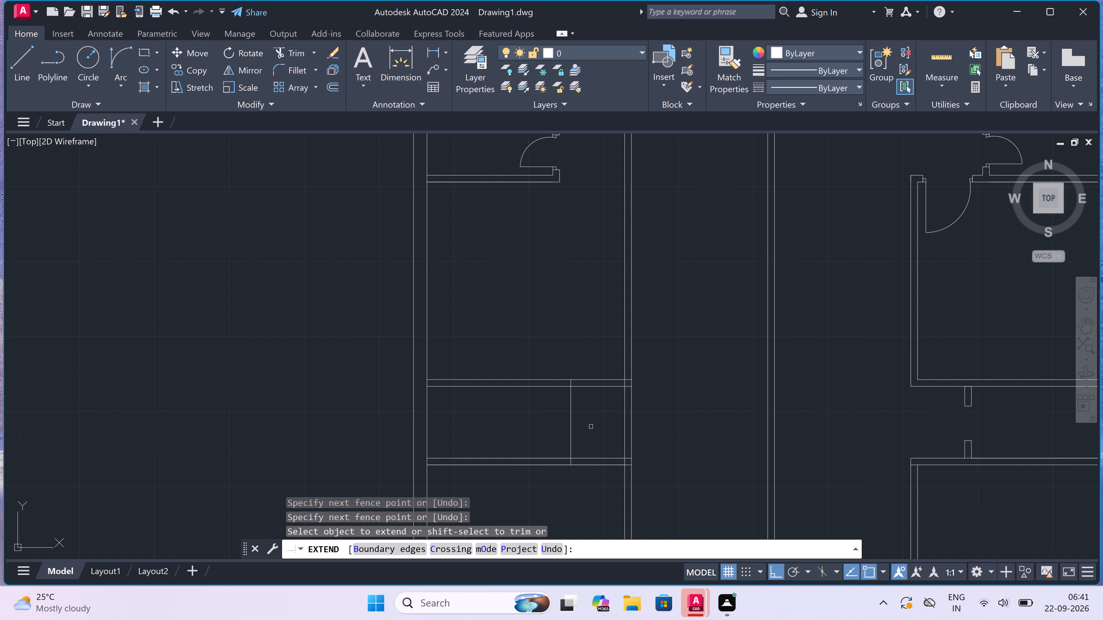
key(Escape)
Draw a line 4.5" rightward from the bottom of the left vertical partition line, continuing vertically up to the upper partition's top line.
key(l)
key(space)
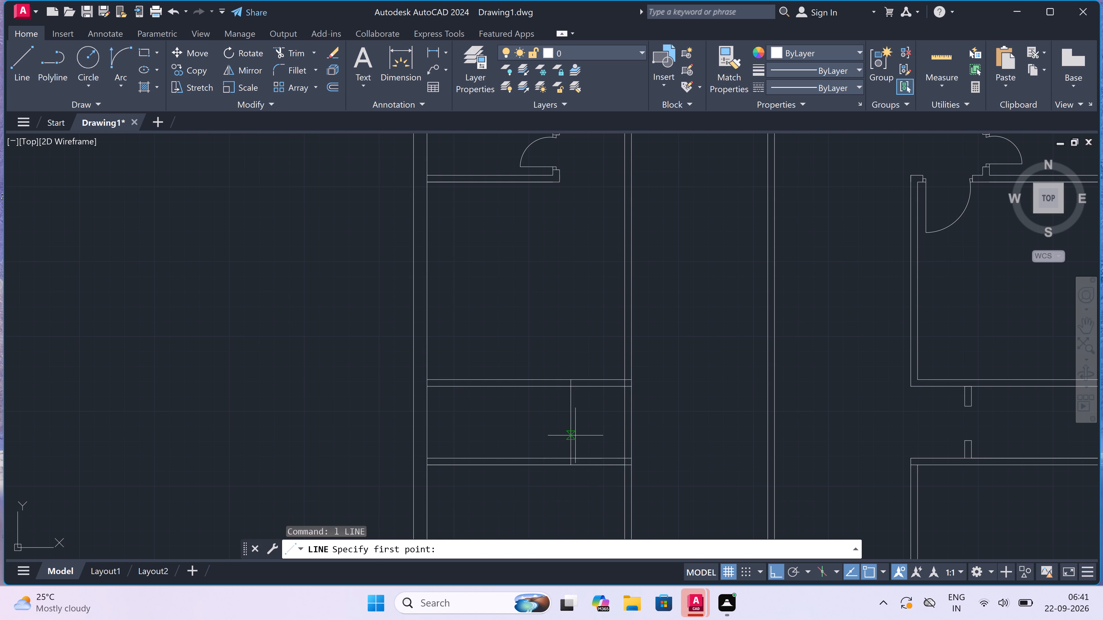
scroll(571, 470, up, 1)
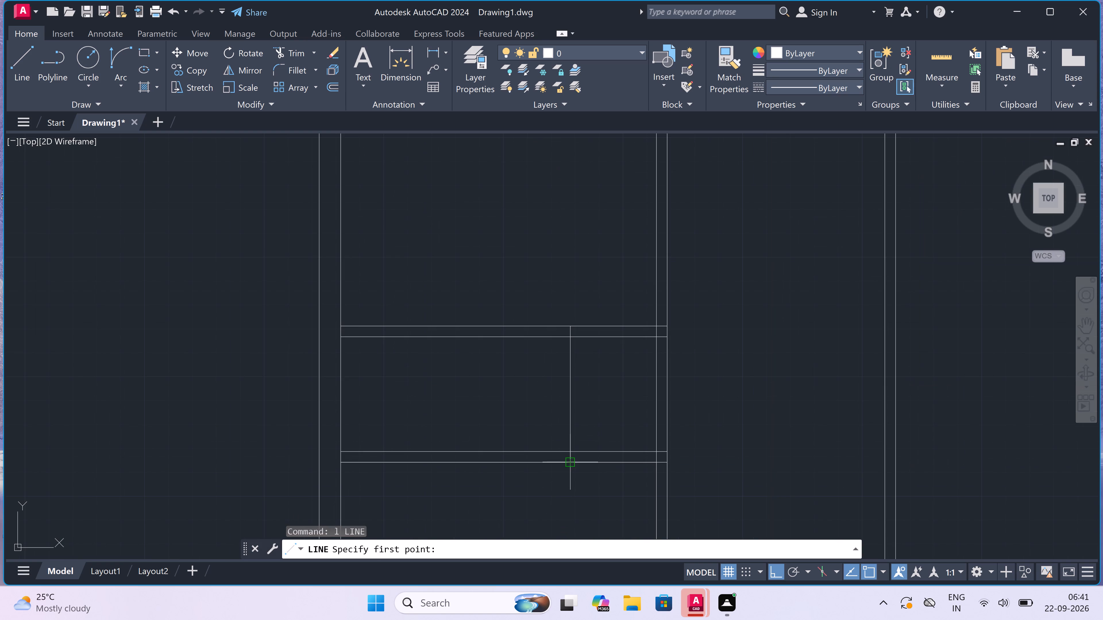
scroll(568, 459, up, 2)
click(572, 464)
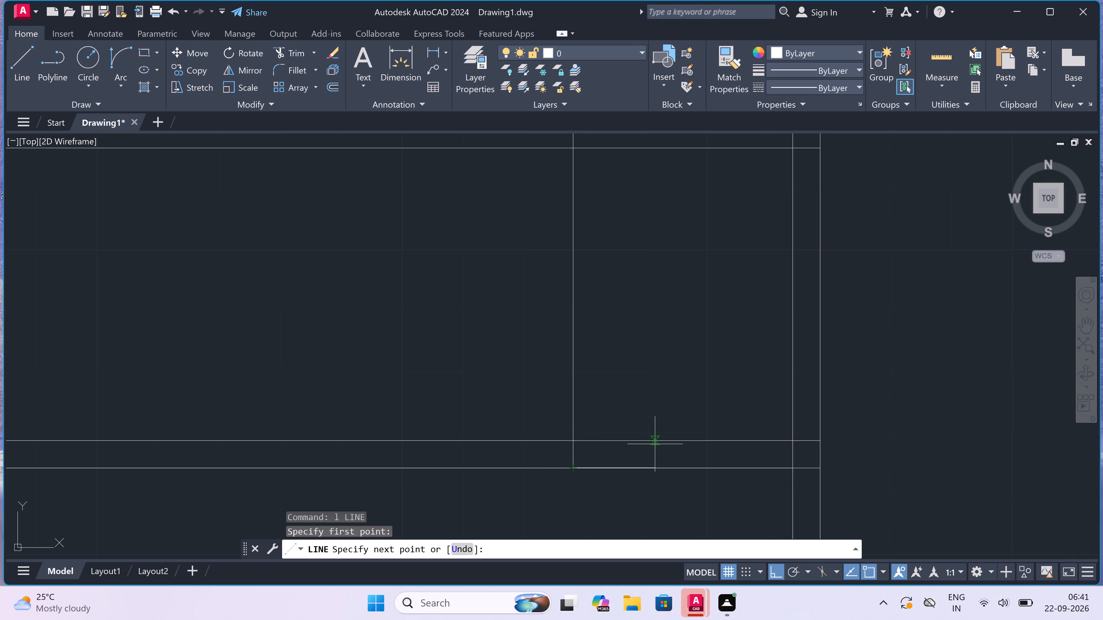
text(4.5")
key(space)
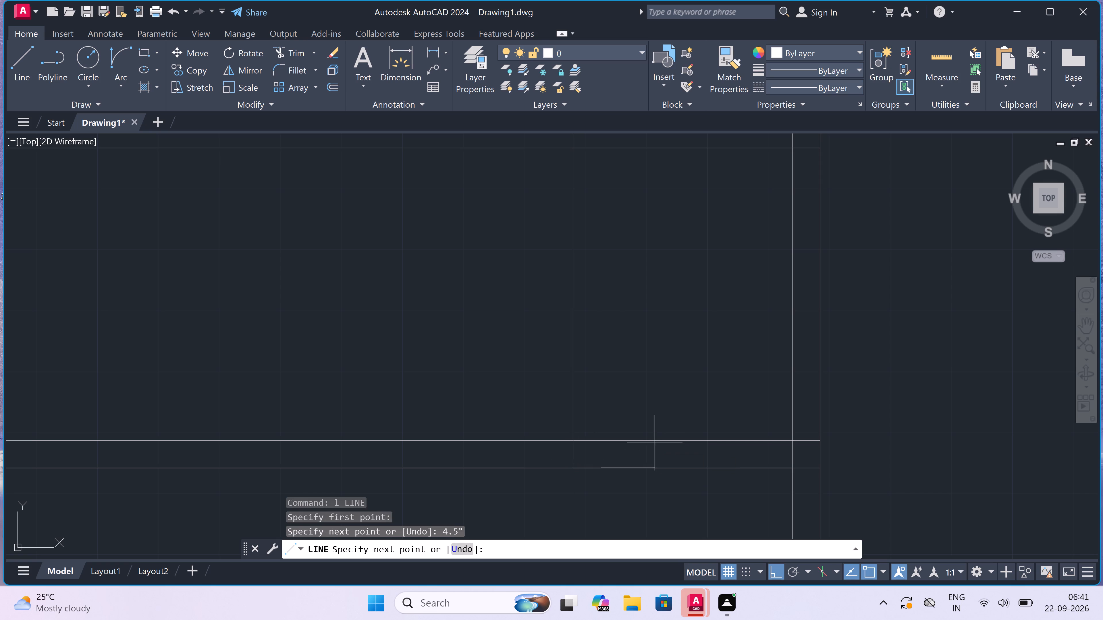
scroll(633, 429, down, 1)
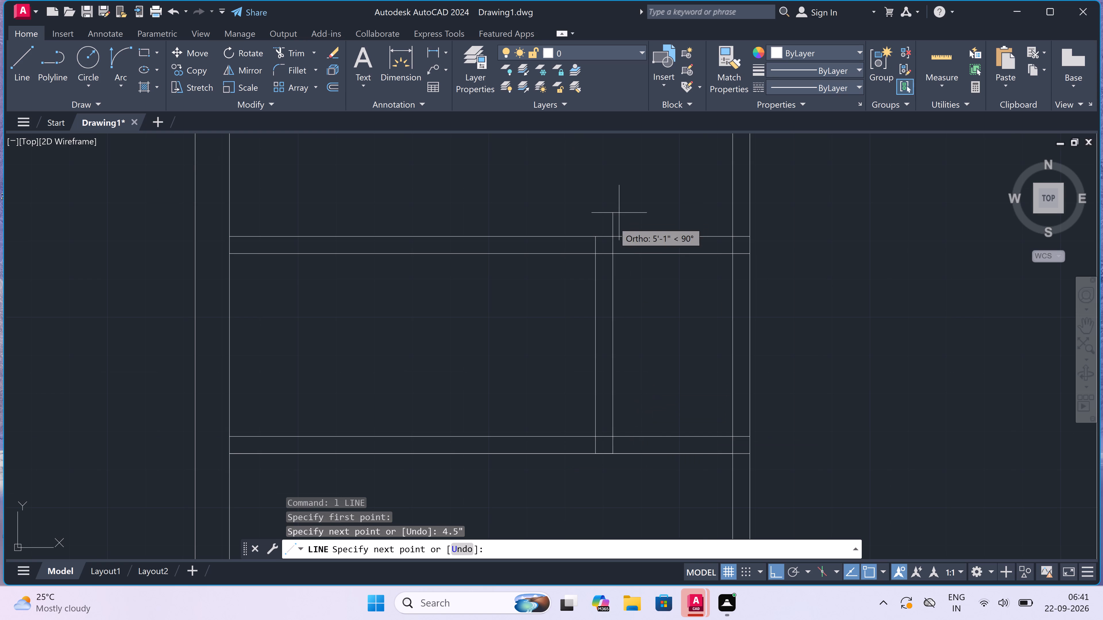
click(612, 239)
key(Escape)
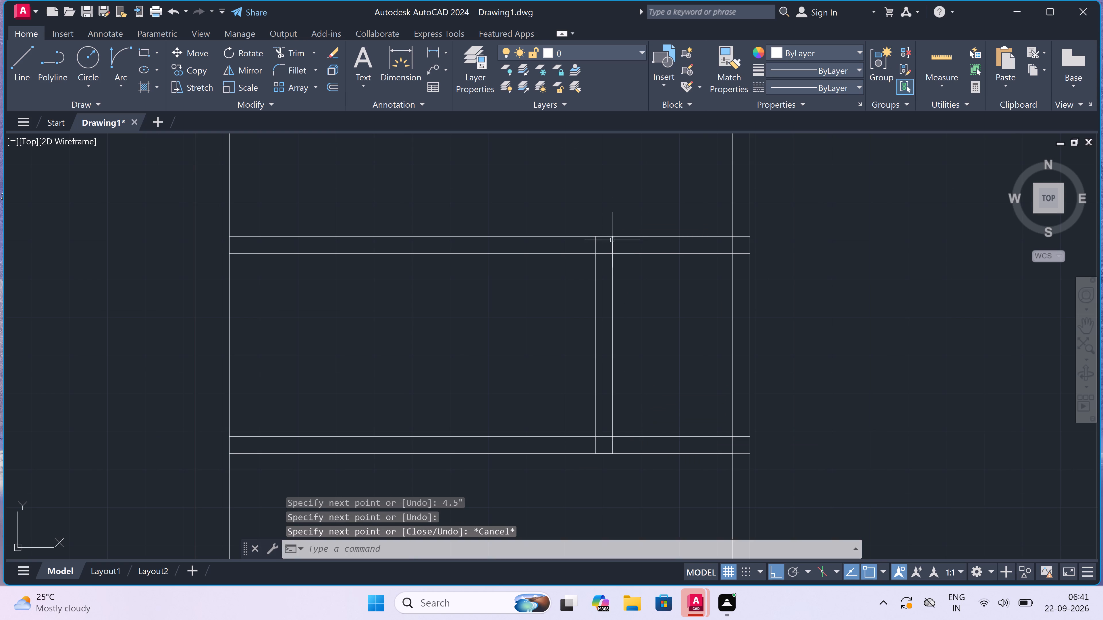
Draw two short horizontal lines across the new 4.5" partition, one near each horizontal partition, to mark an opening.
key(space)
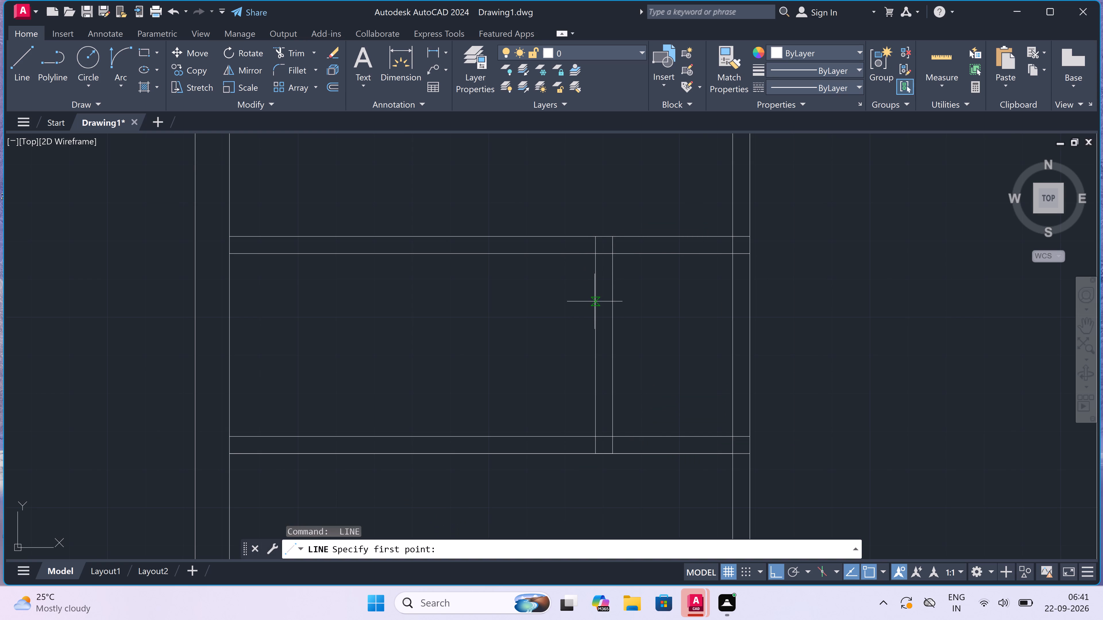
click(593, 298)
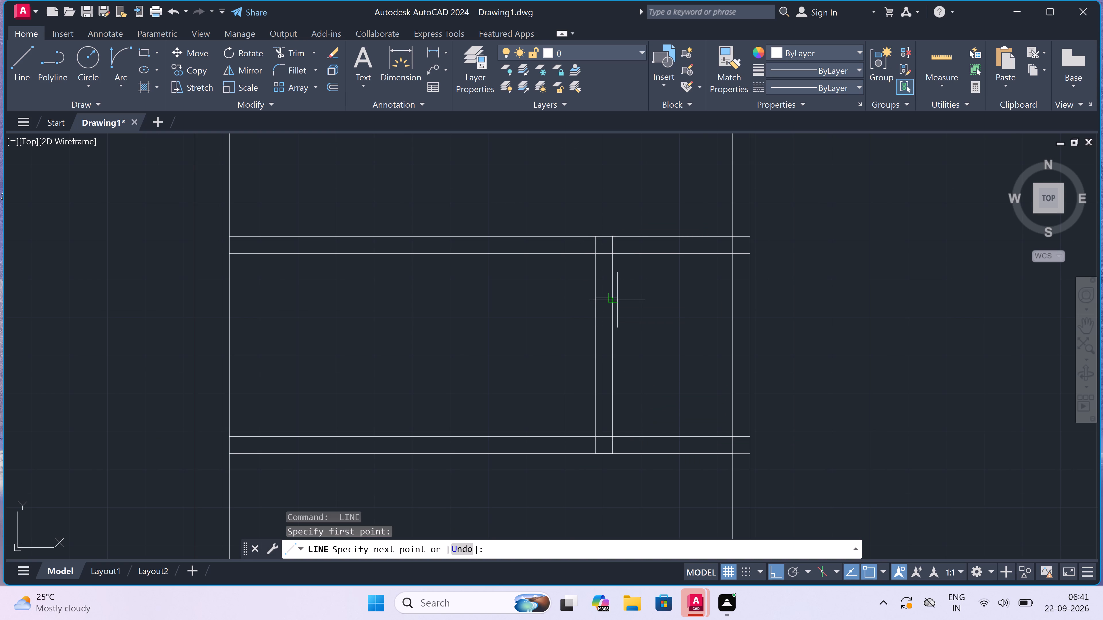
click(614, 299)
key(Escape)
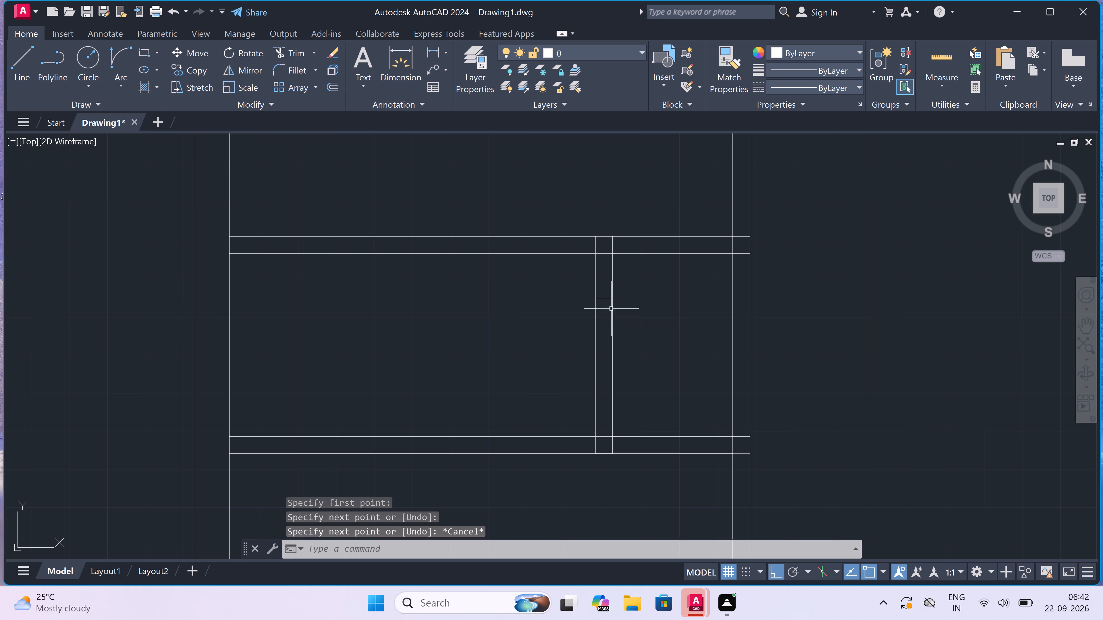
key(space)
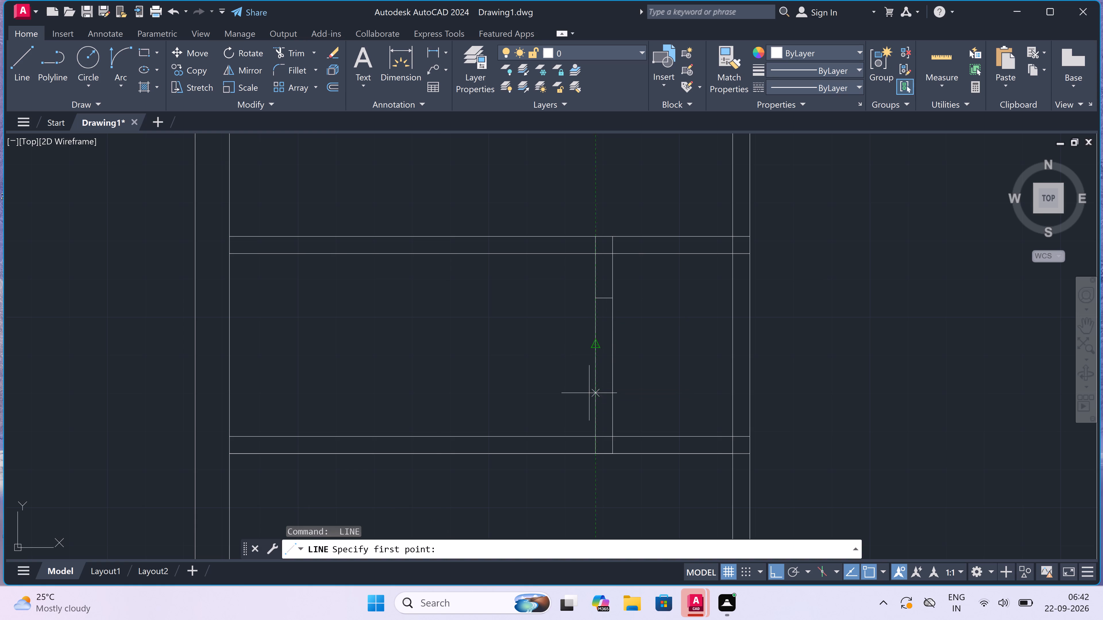
drag(598, 400, 604, 400)
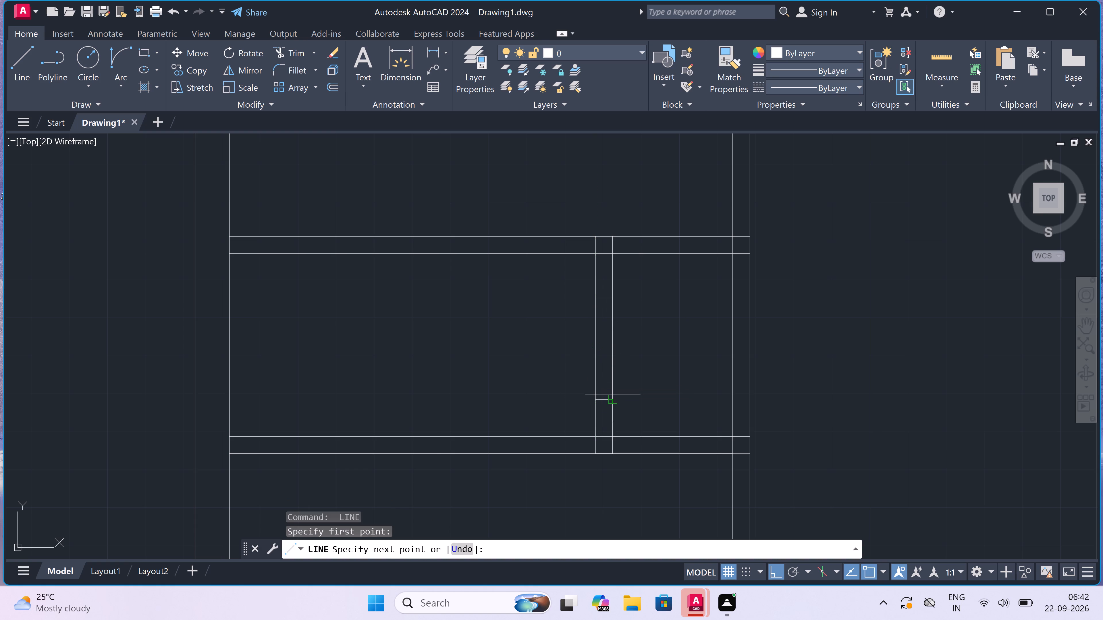
click(608, 399)
key(Escape)
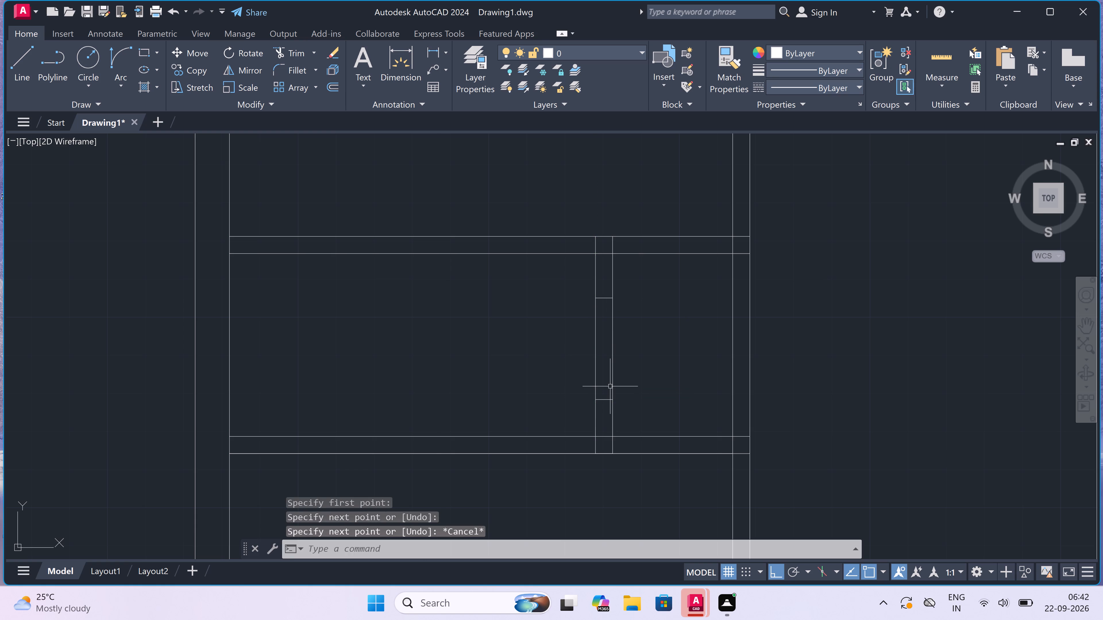
Trim both faces of the 4.5" partition between the two short cross lines to open a gap.
key(t)
key(r)
key(space)
click(633, 355)
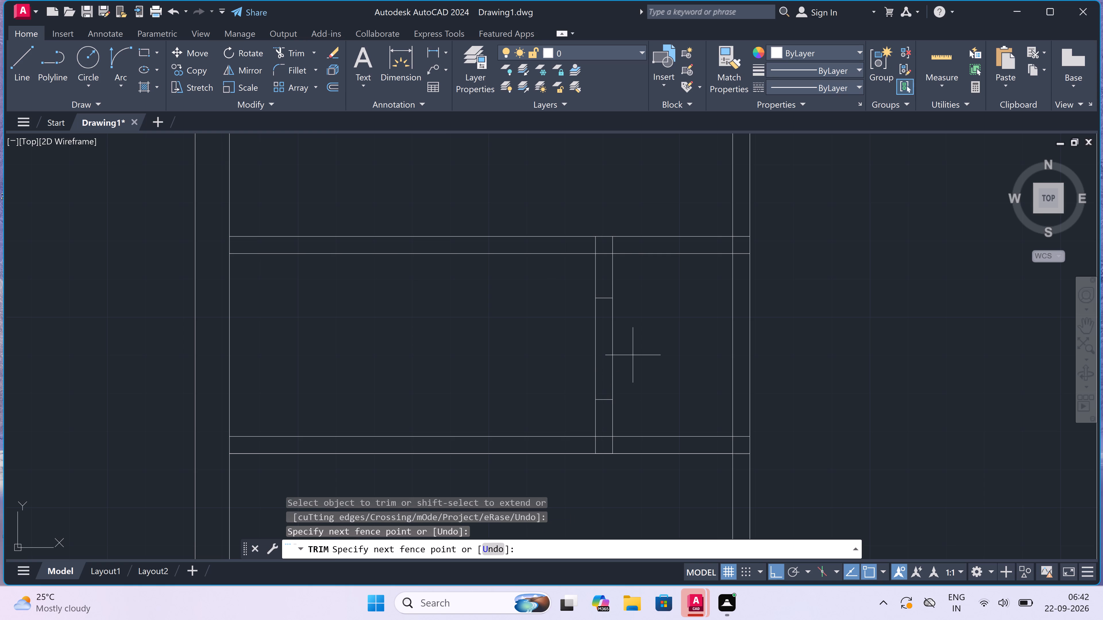
click(585, 346)
Trim both lines of the adjacent long vertical wall between the two left horizontal partitions.
scroll(585, 346, down, 1)
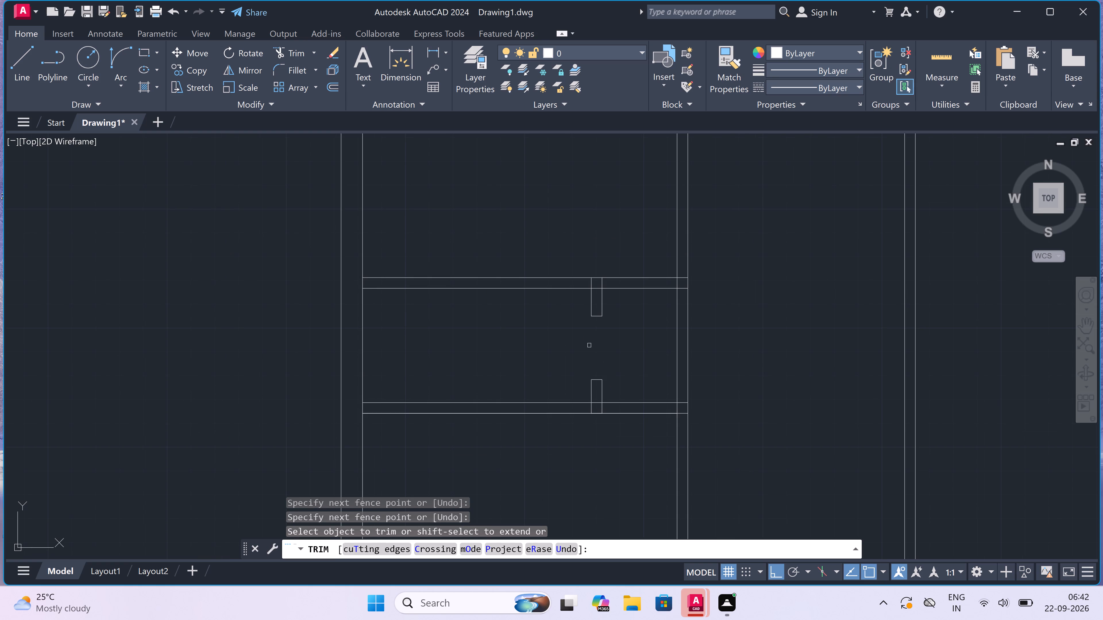
drag(631, 340, 648, 339)
drag(717, 336, 710, 337)
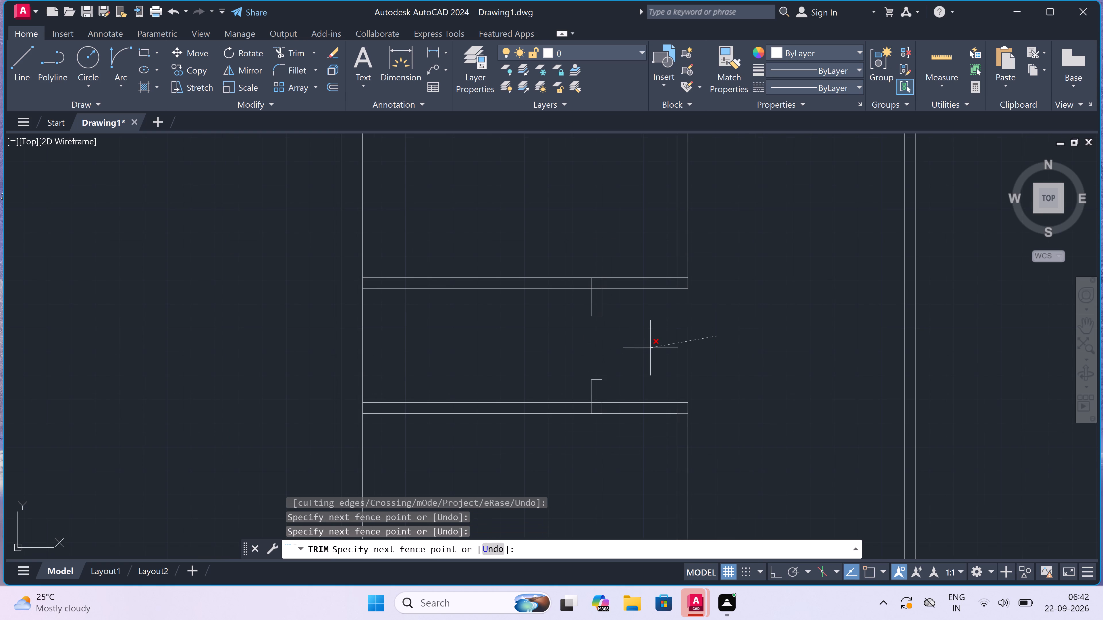
click(624, 351)
Trim the overlapping lines where the upper stub and the long vertical wall meet the upper left partition.
scroll(695, 239, up, 2)
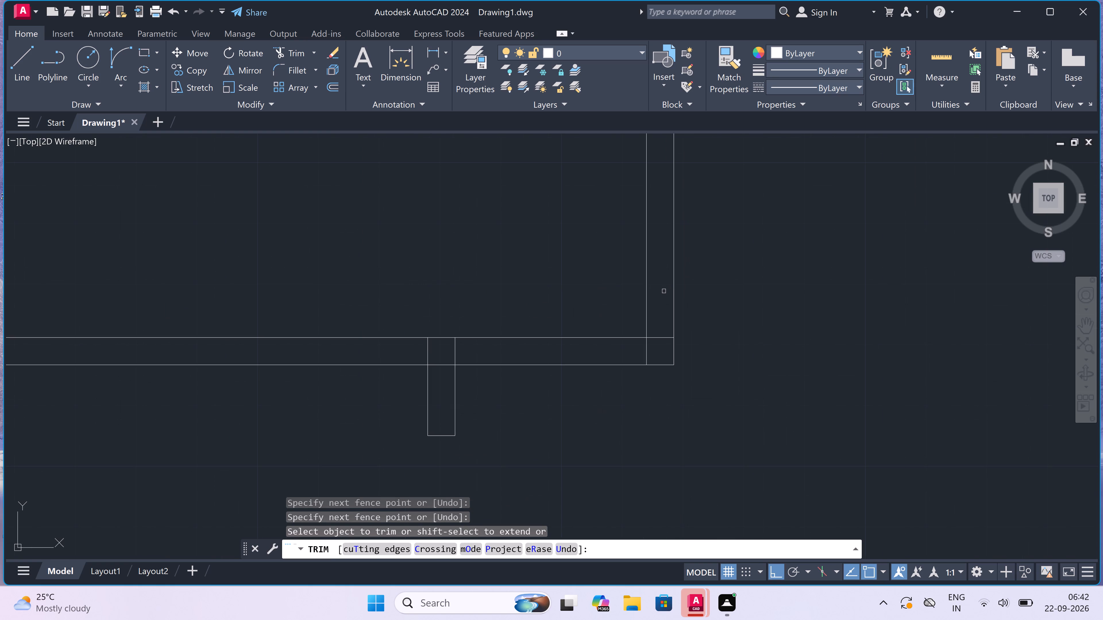
click(653, 344)
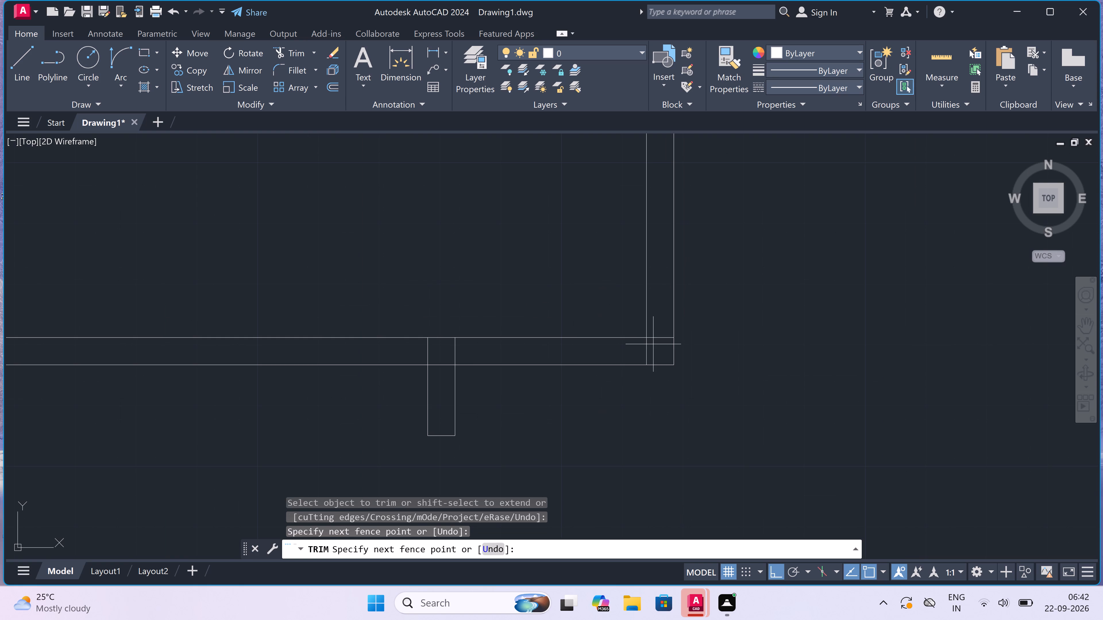
click(410, 357)
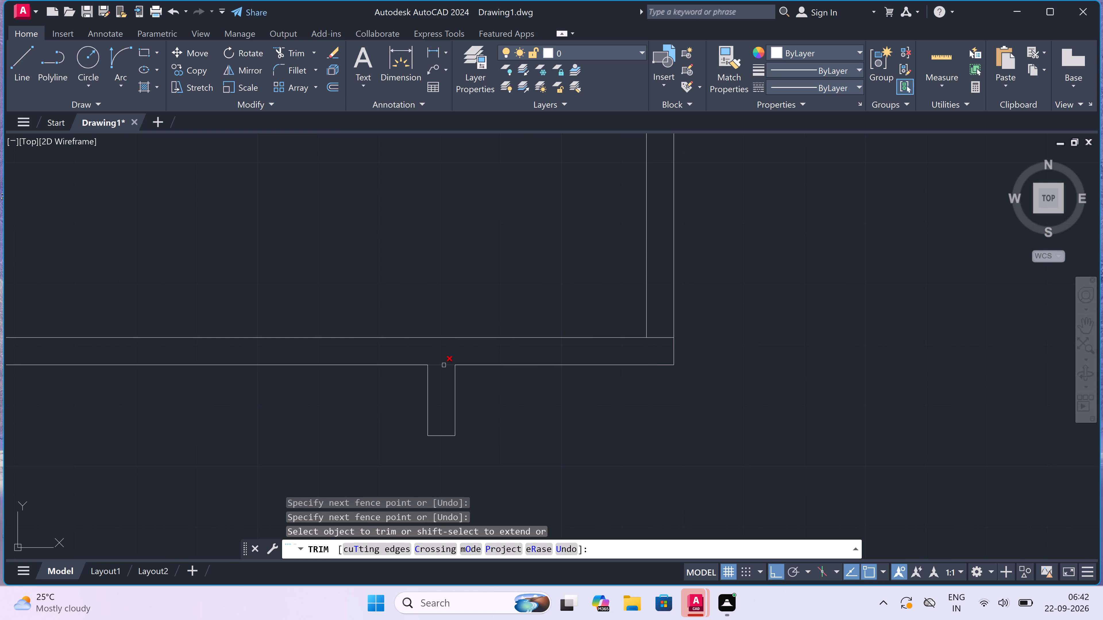
click(444, 365)
Trim the overlapping lines where the lower stub and the long vertical wall meet the lower left partition.
scroll(444, 364, down, 3)
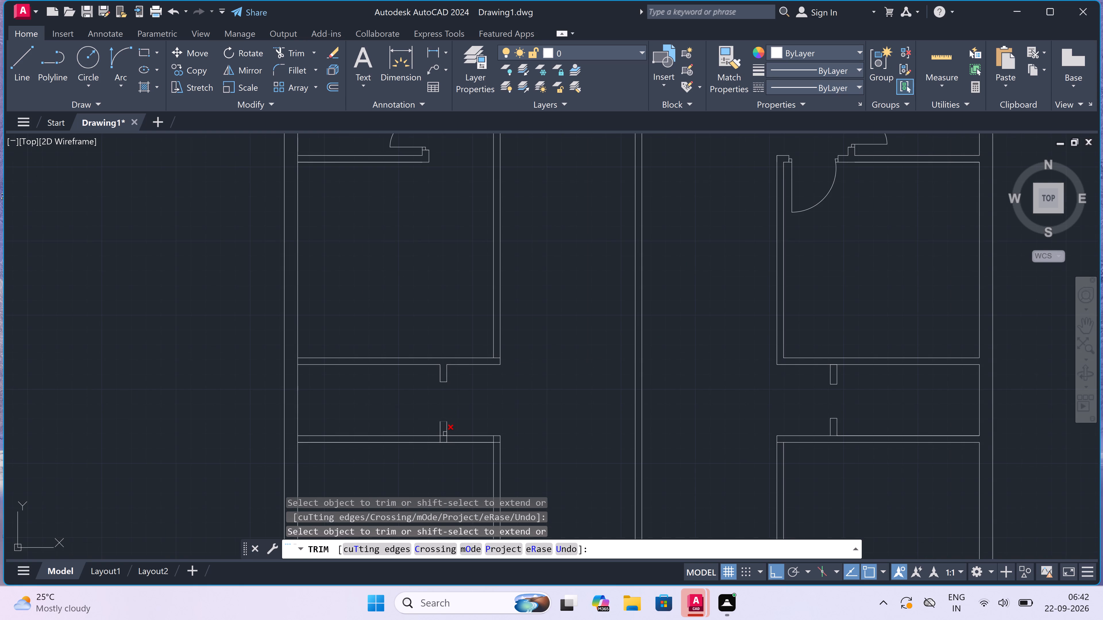
scroll(441, 437, up, 5)
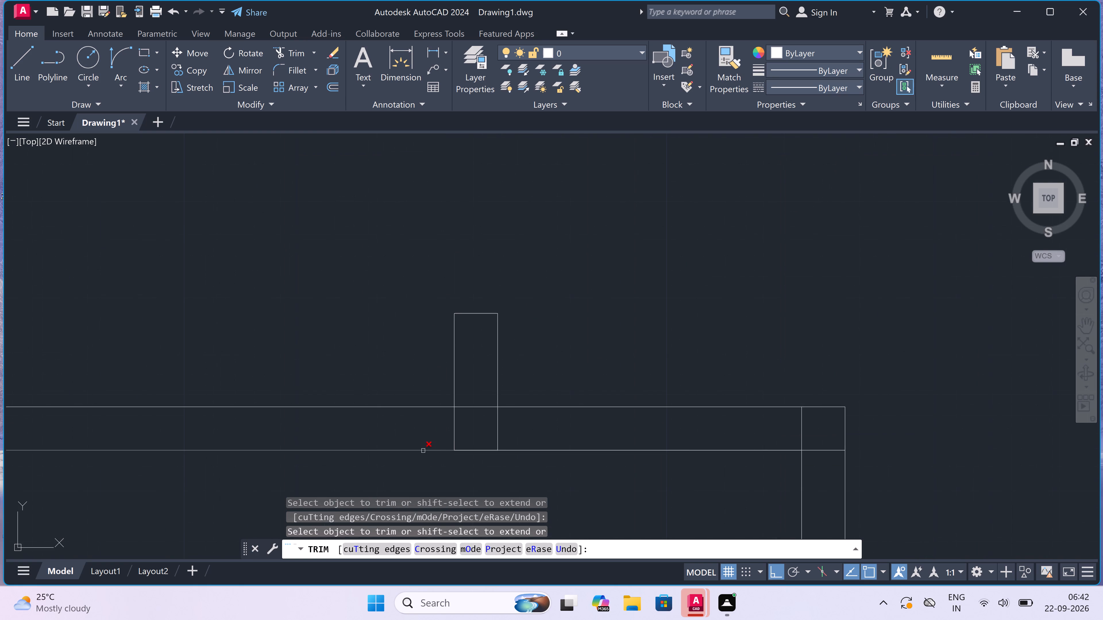
click(425, 435)
click(510, 434)
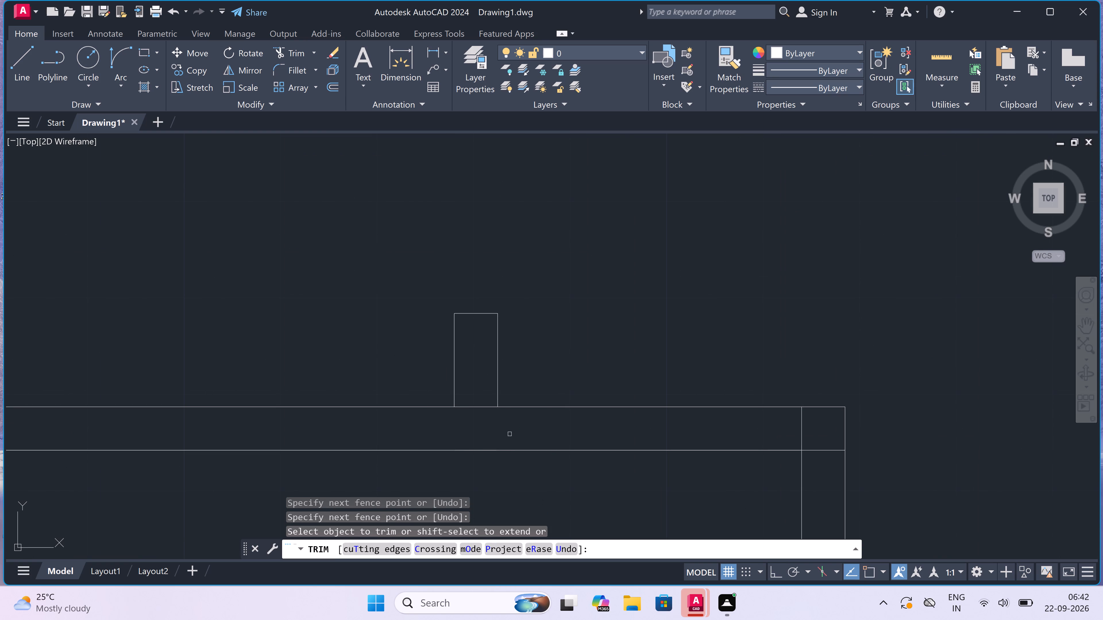
click(476, 418)
click(478, 384)
scroll(478, 385, down, 3)
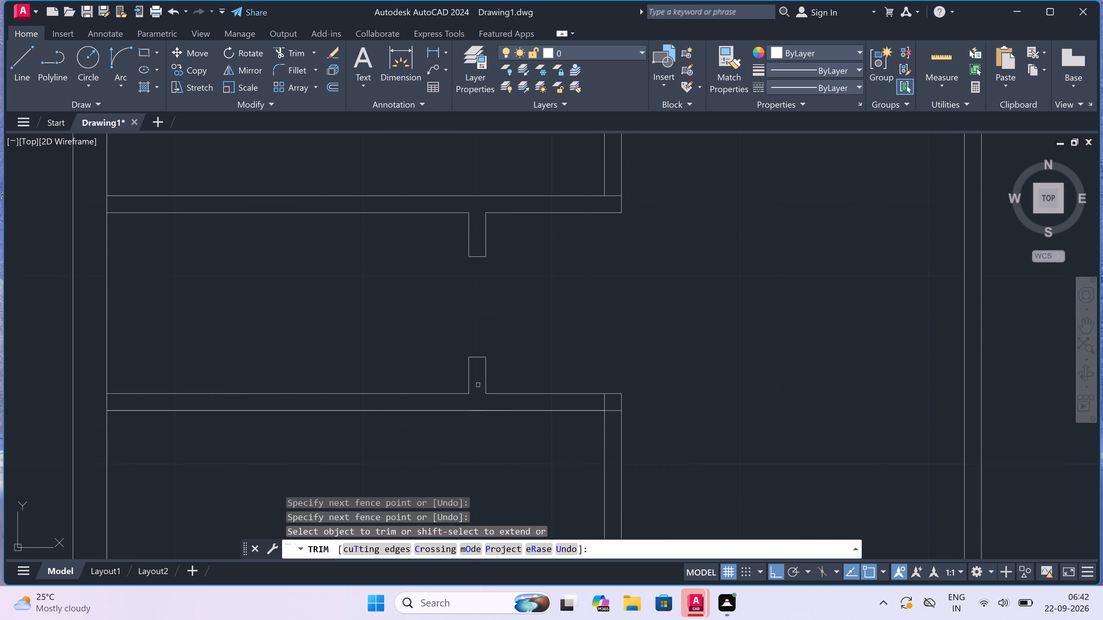
scroll(543, 403, up, 3)
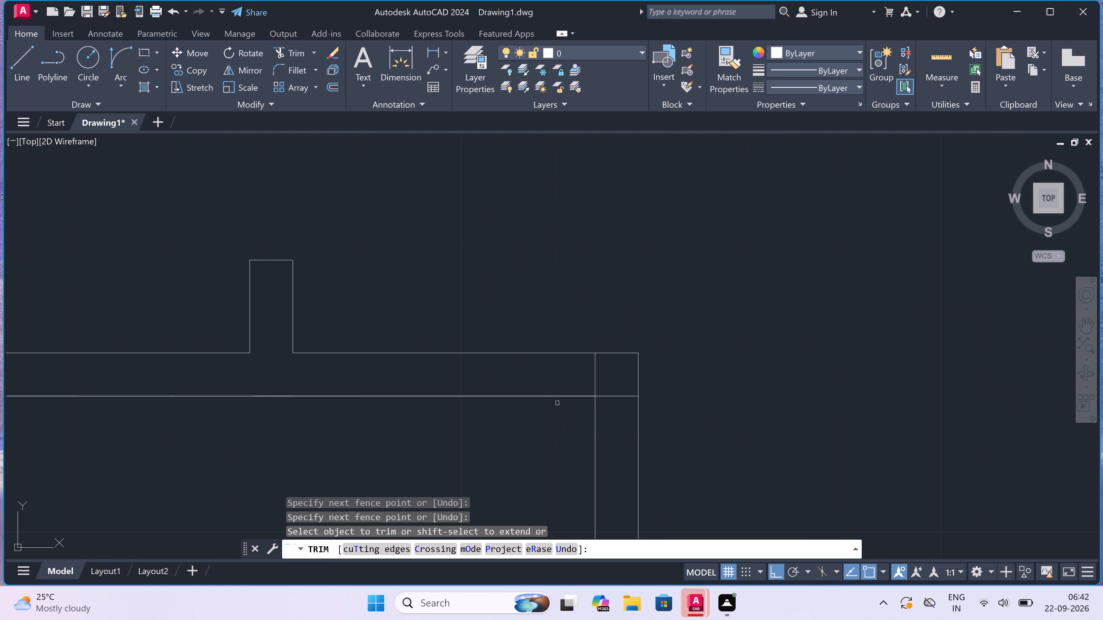
click(601, 379)
click(574, 376)
Trim the left outer wall's inner face line where the lower and upper left partitions join it.
scroll(574, 376, down, 6)
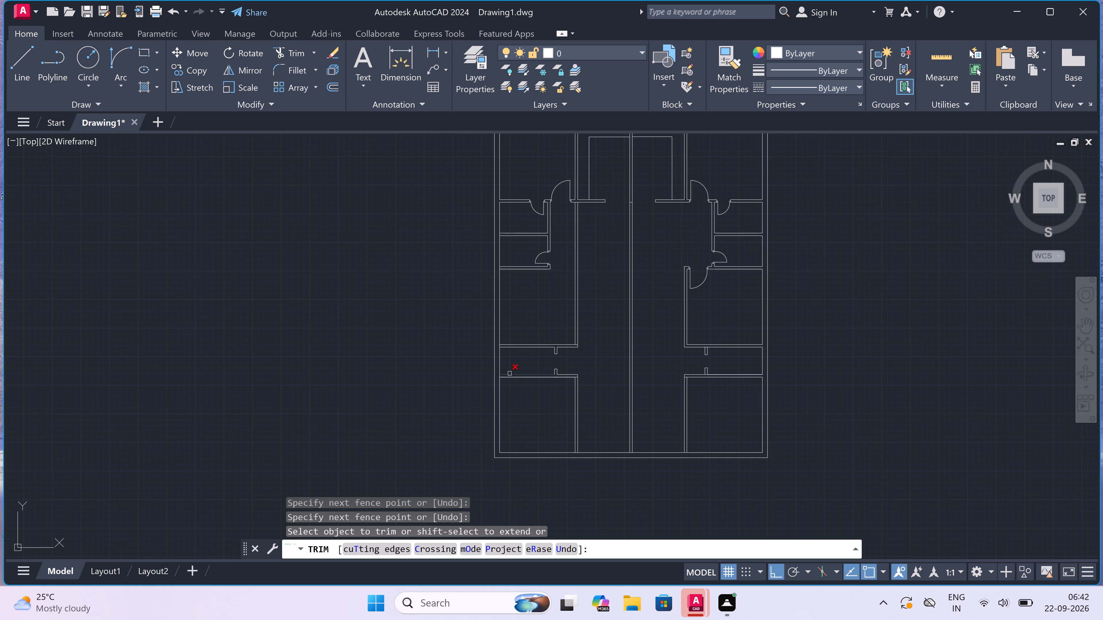
scroll(502, 374, up, 4)
scroll(481, 386, up, 1)
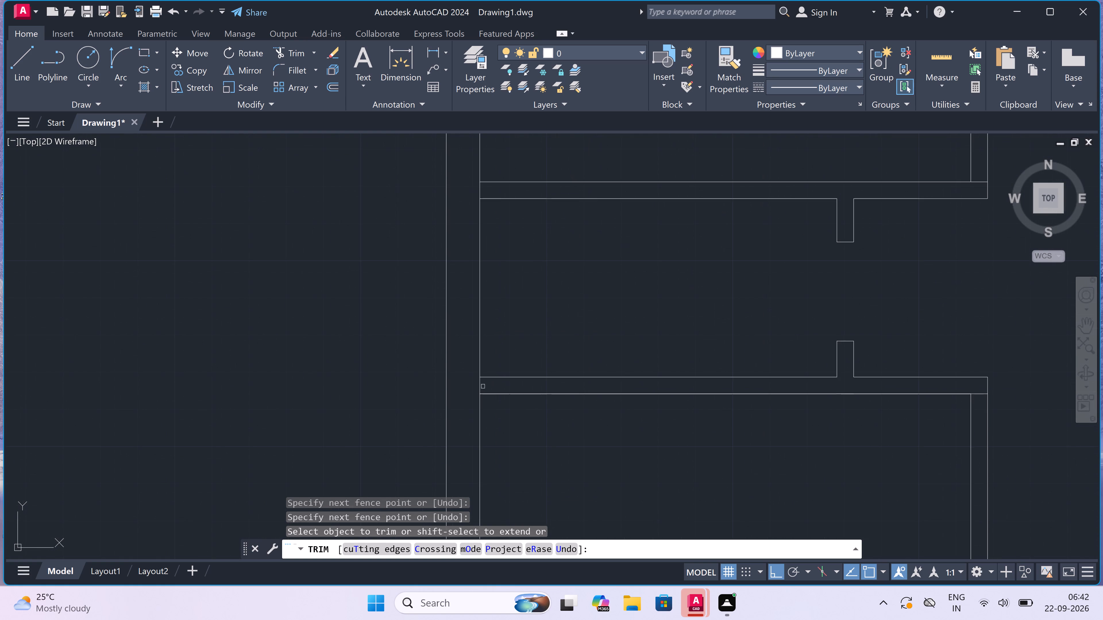
scroll(481, 386, up, 1)
click(481, 386)
click(463, 380)
scroll(463, 380, down, 3)
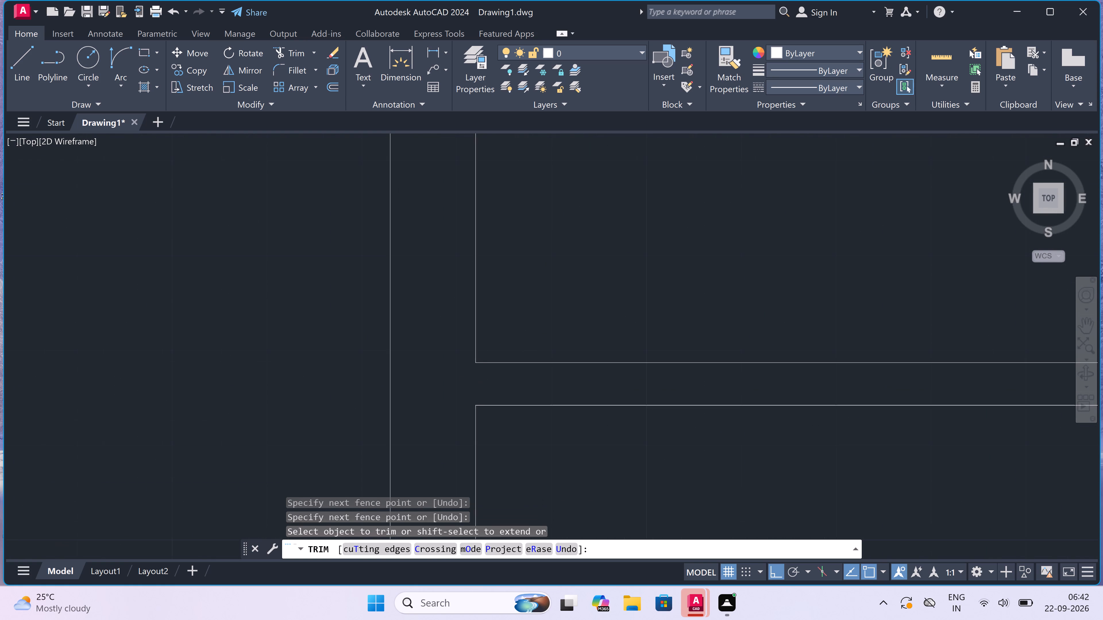
scroll(463, 380, down, 1)
scroll(468, 299, up, 2)
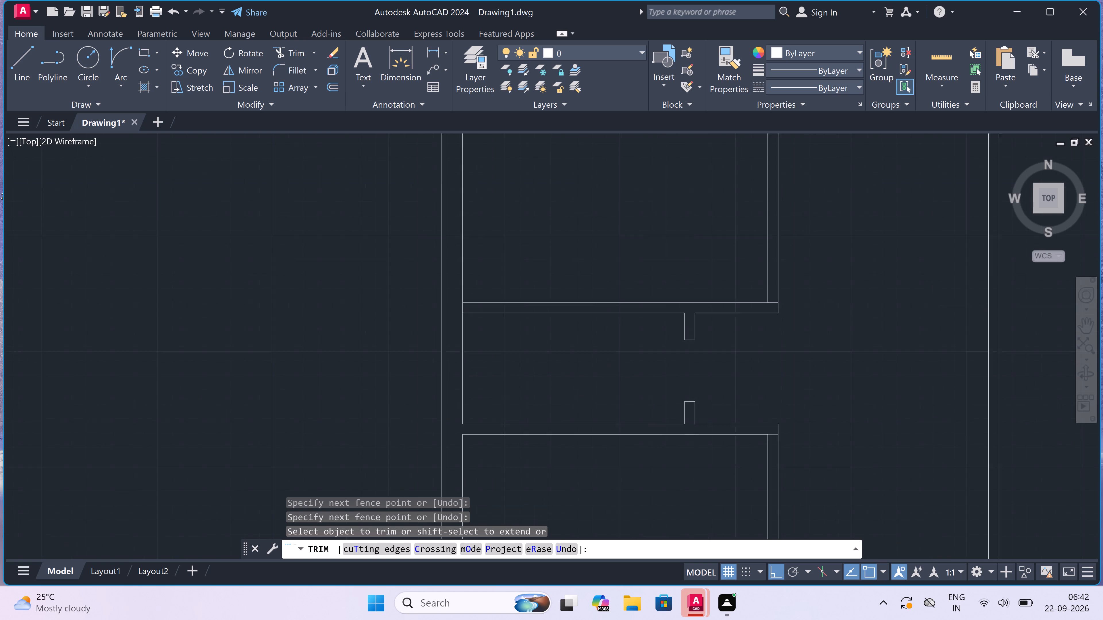
scroll(468, 299, up, 1)
click(435, 326)
click(473, 326)
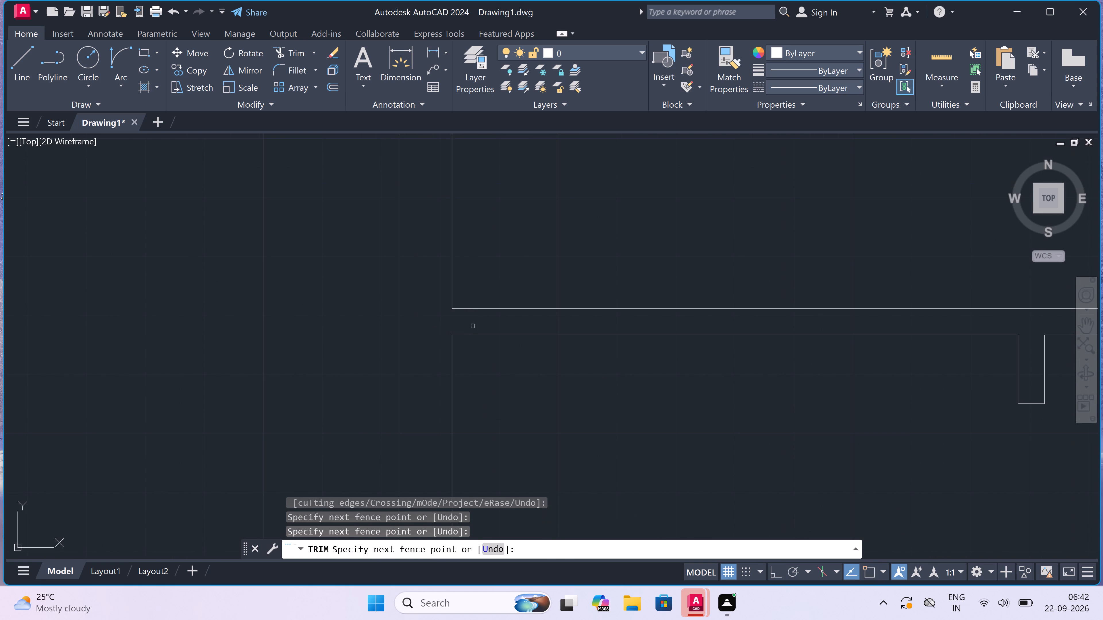
key(Escape)
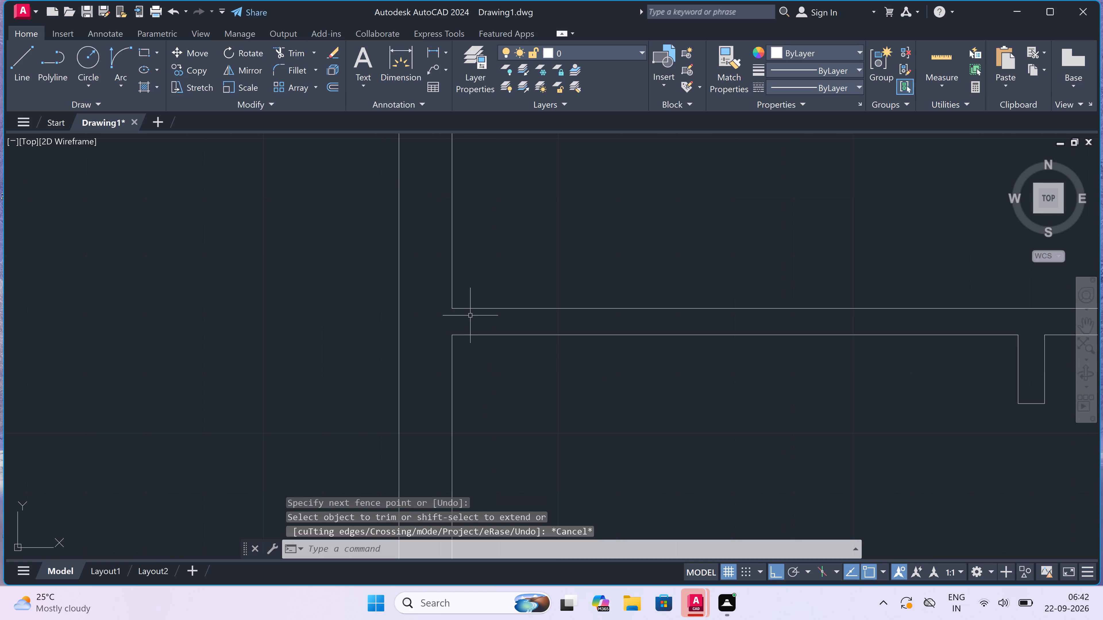
Draw two horizontal lines across the central space, joining both faces of the upper left partition to the upper right partition.
scroll(483, 296, down, 3)
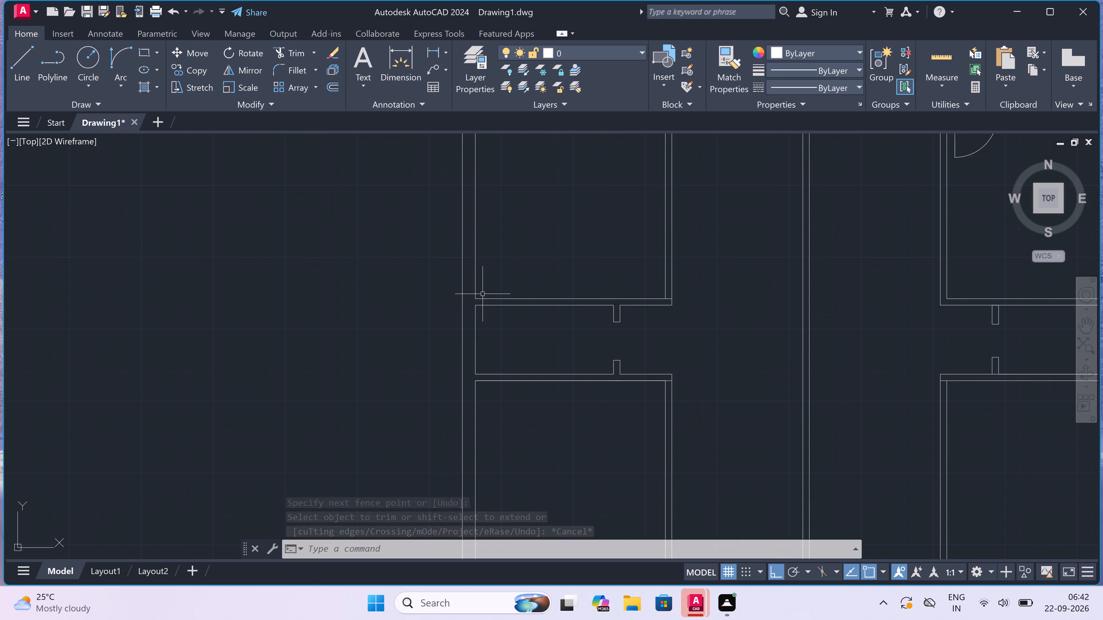
scroll(483, 294, down, 4)
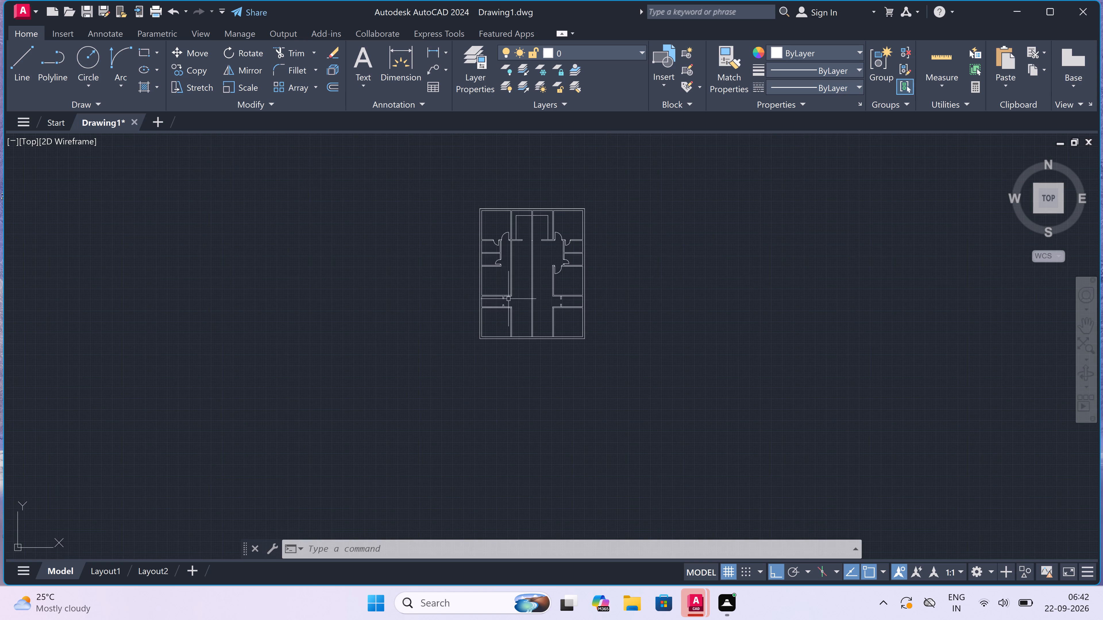
scroll(530, 299, up, 3)
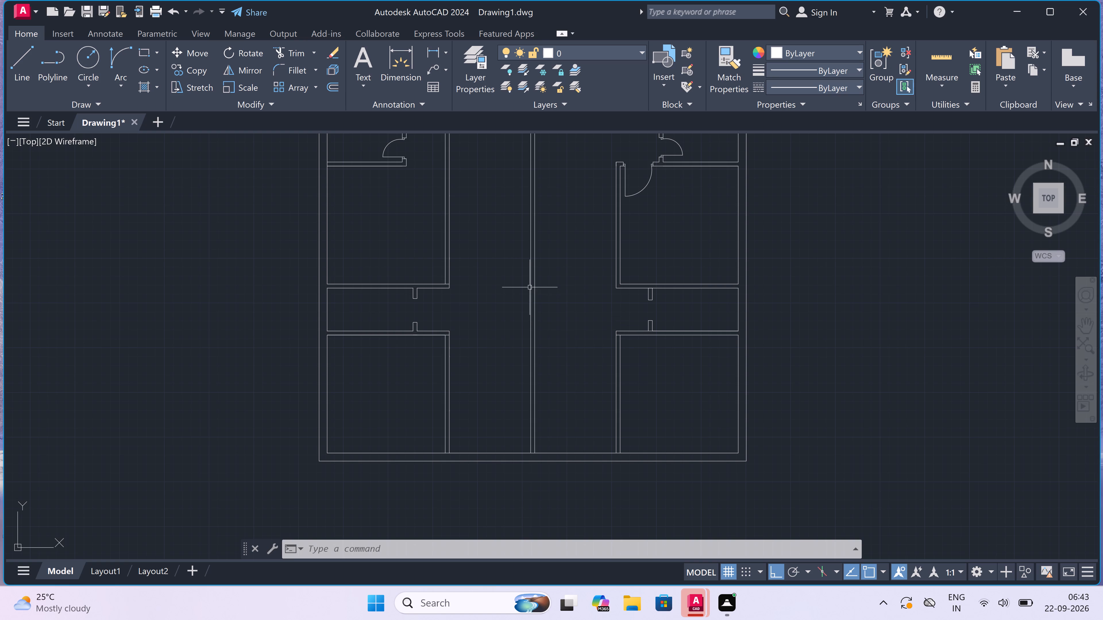
scroll(532, 278, up, 2)
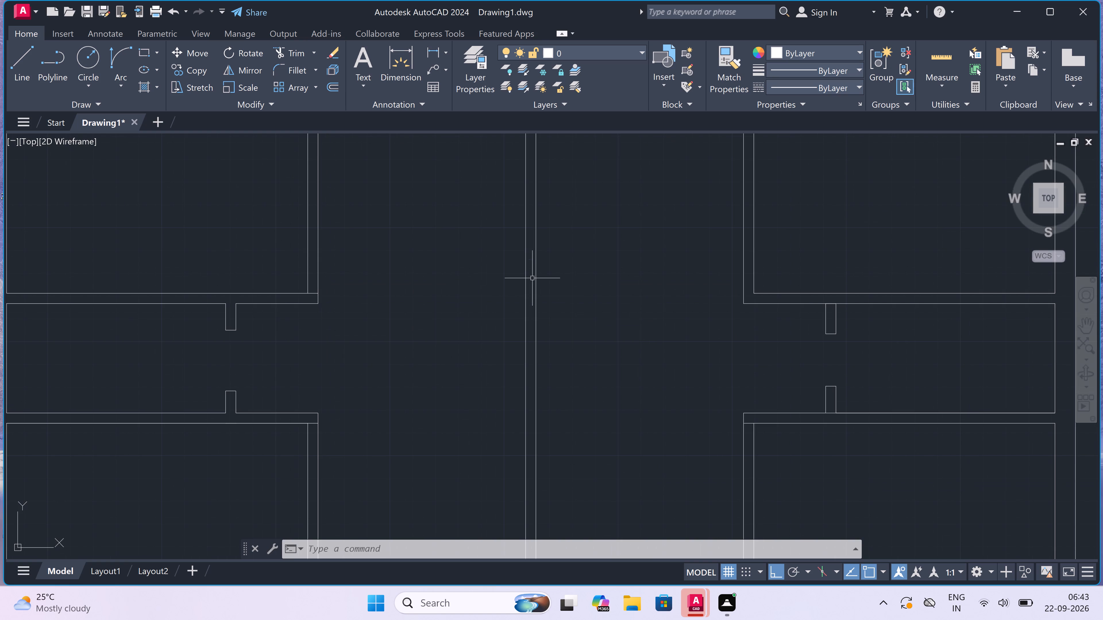
text(l)
key(space)
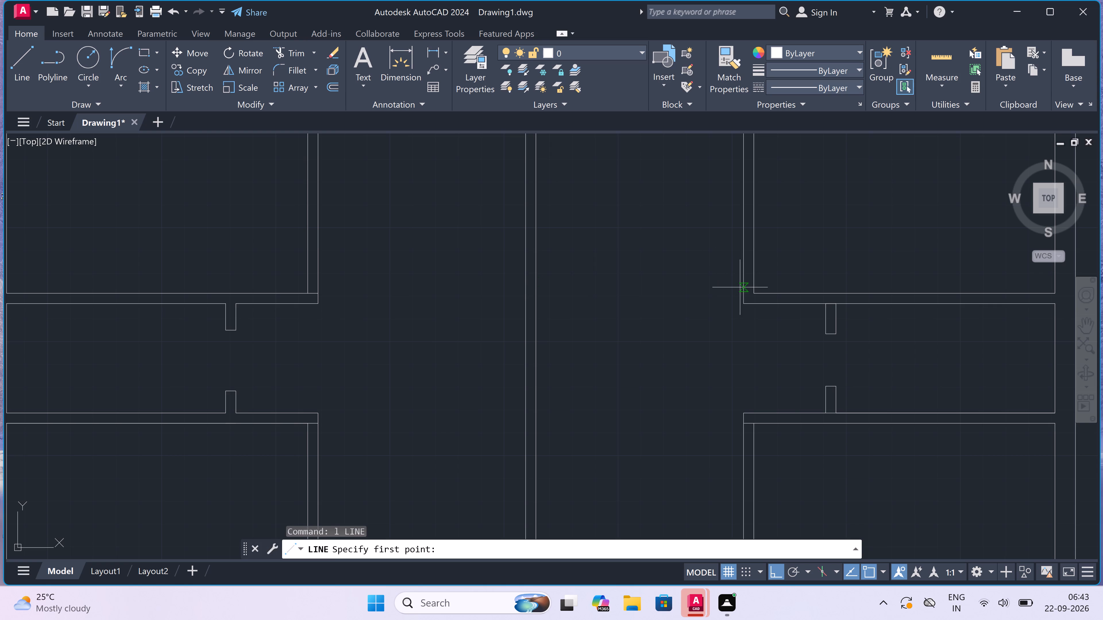
click(753, 292)
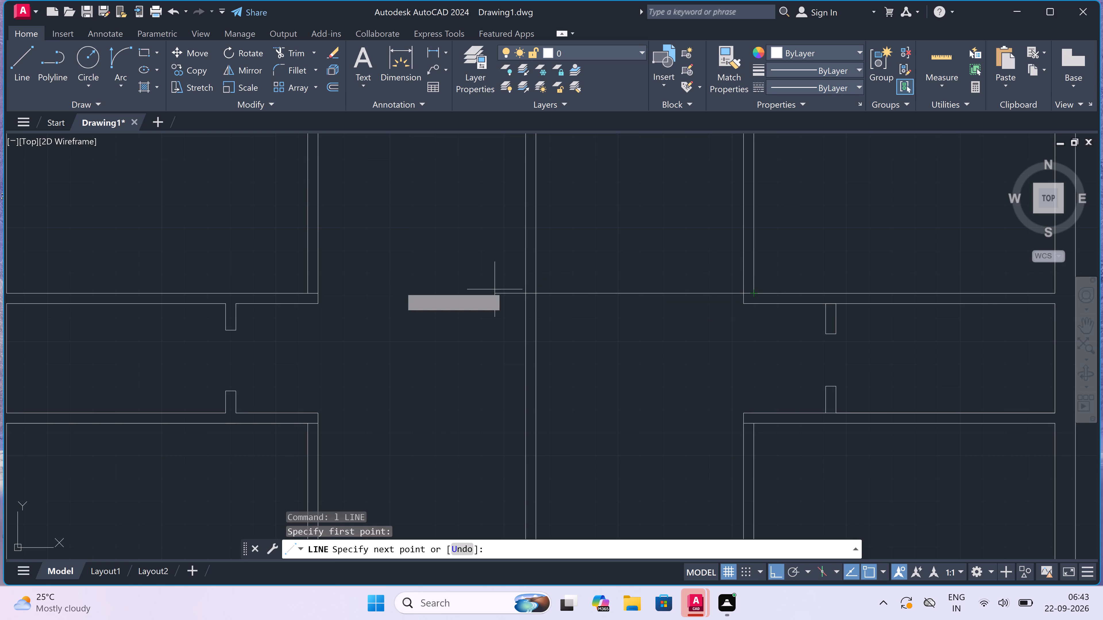
click(318, 292)
key(Escape)
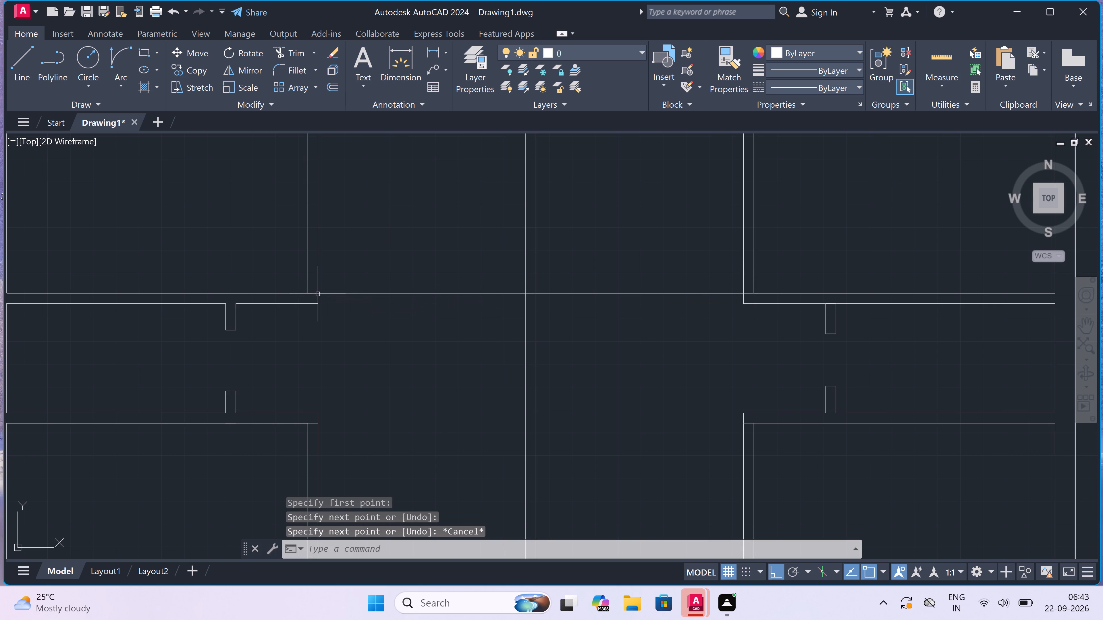
key(space)
drag(317, 304, 327, 305)
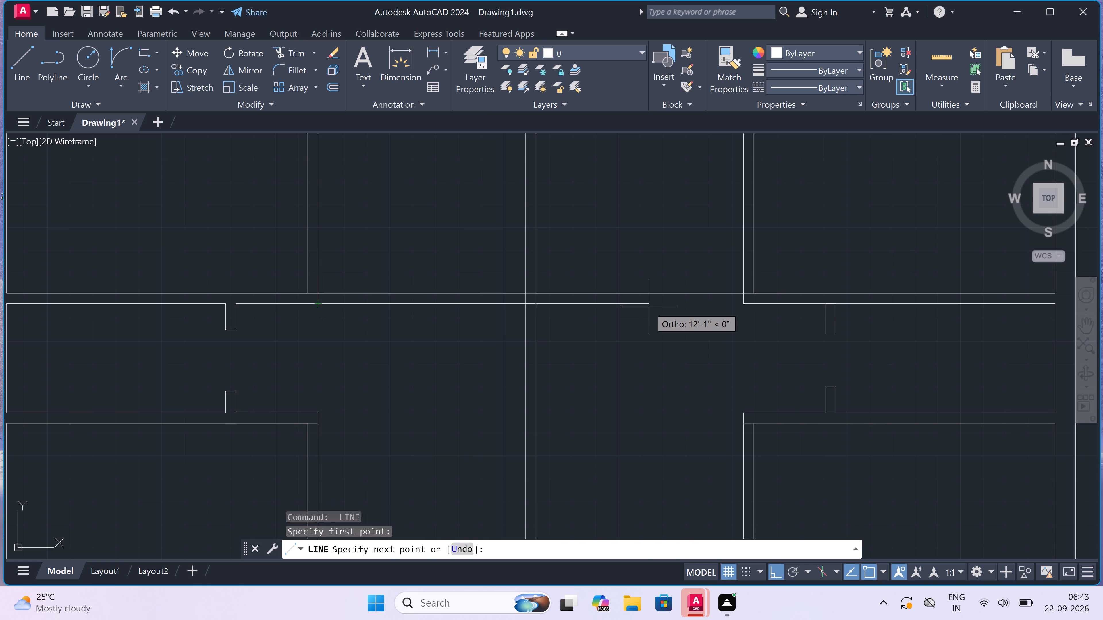
click(746, 303)
key(Escape)
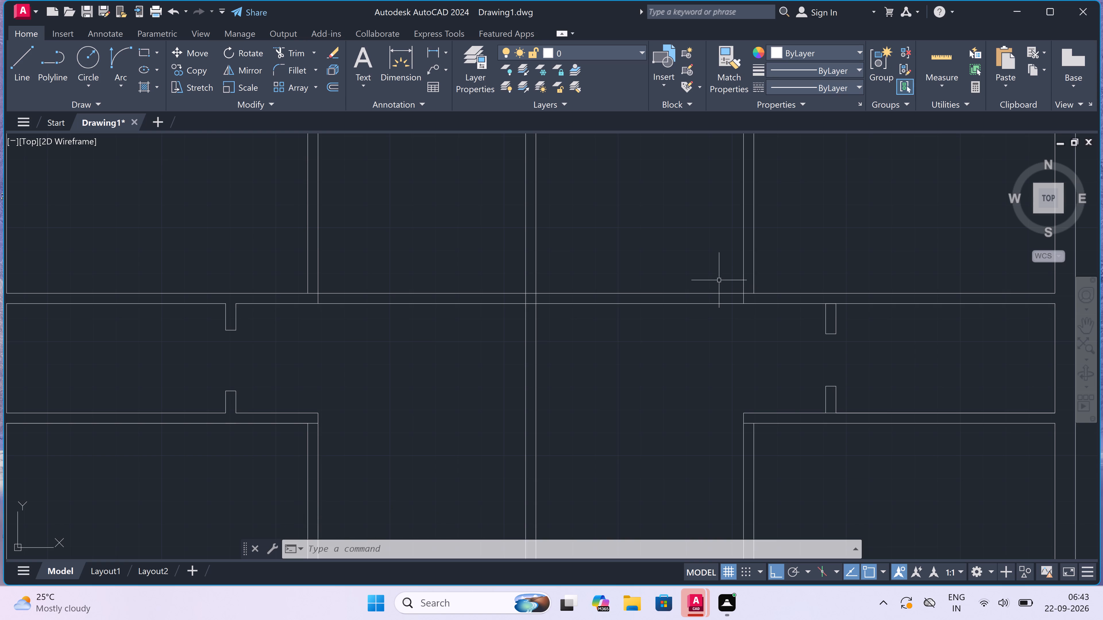
Draw a line from the central wall's right face 3.5' right along the new partition's lower line, continuing 11' down.
scroll(687, 277, down, 5)
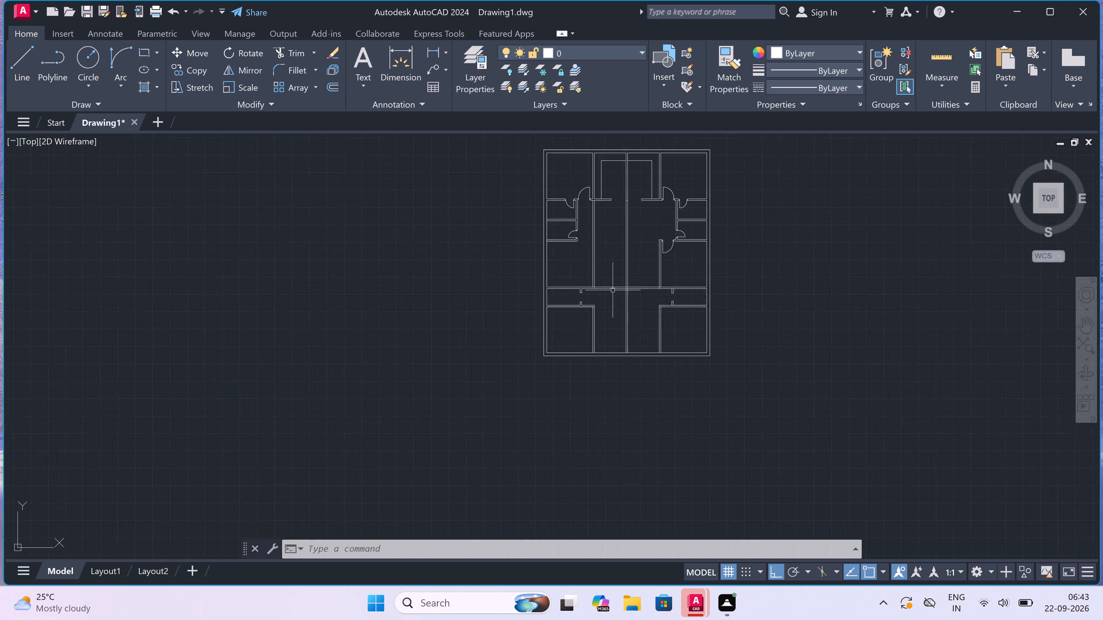
scroll(613, 290, up, 3)
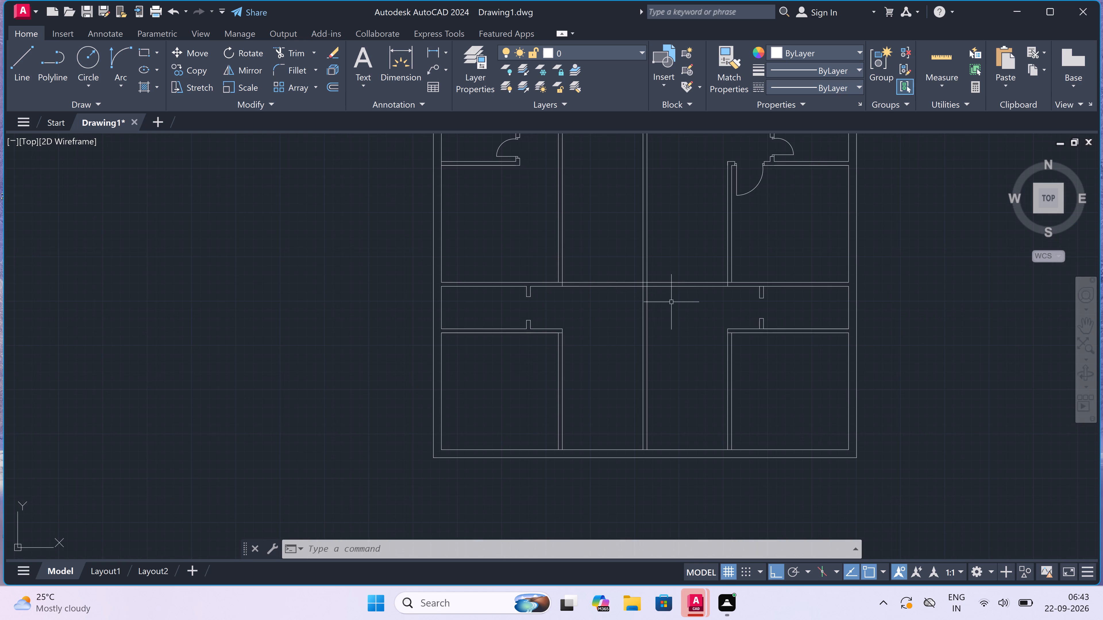
scroll(679, 308, up, 2)
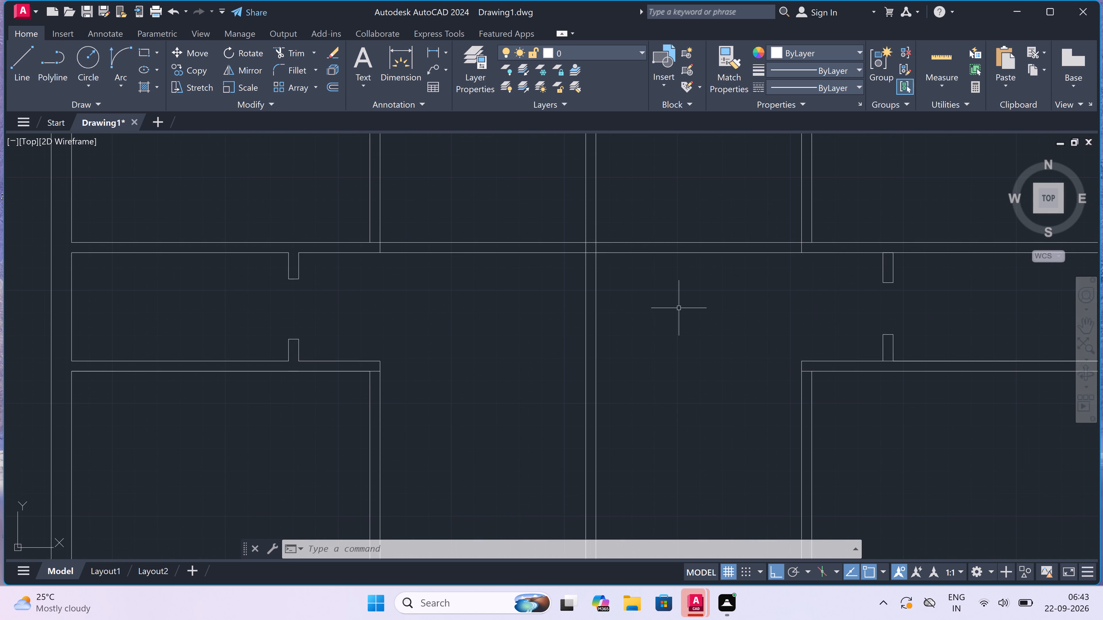
scroll(679, 308, down, 1)
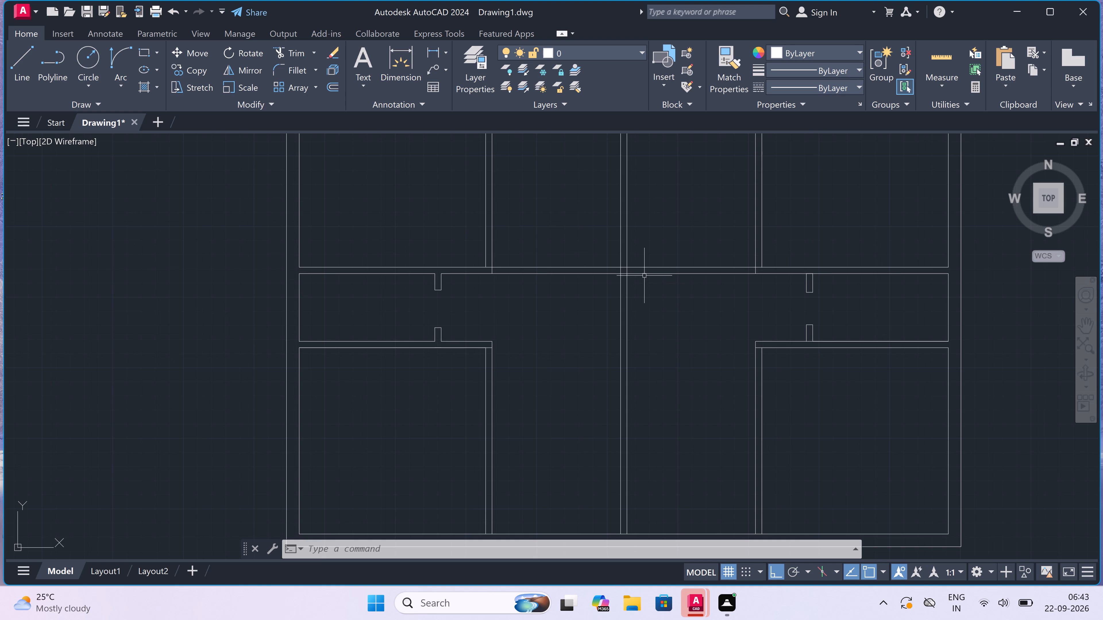
text(l)
key(space)
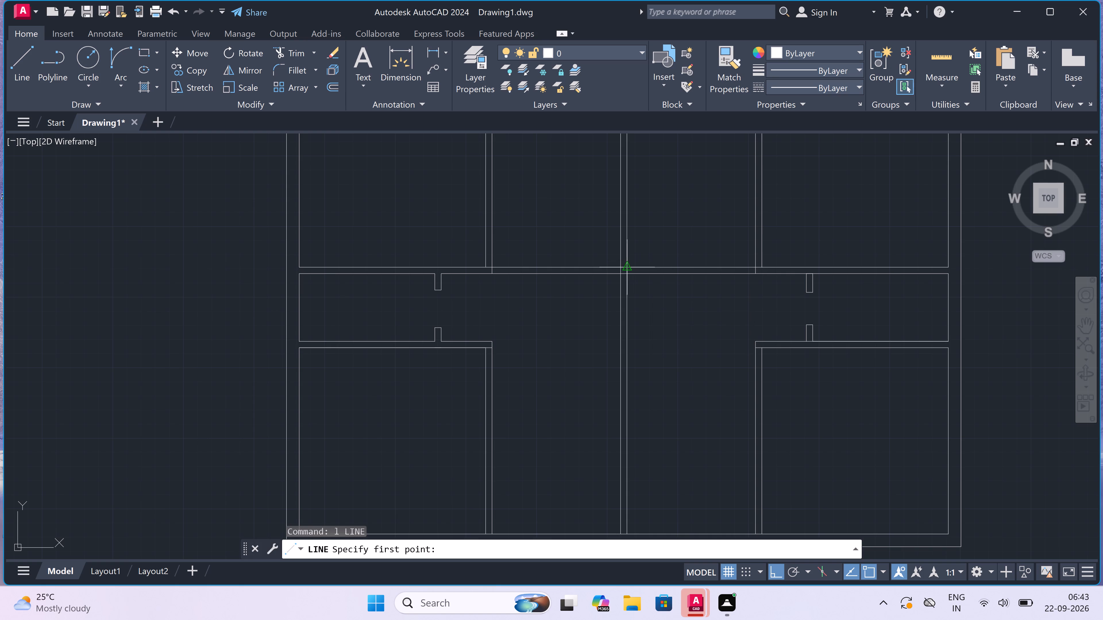
click(627, 274)
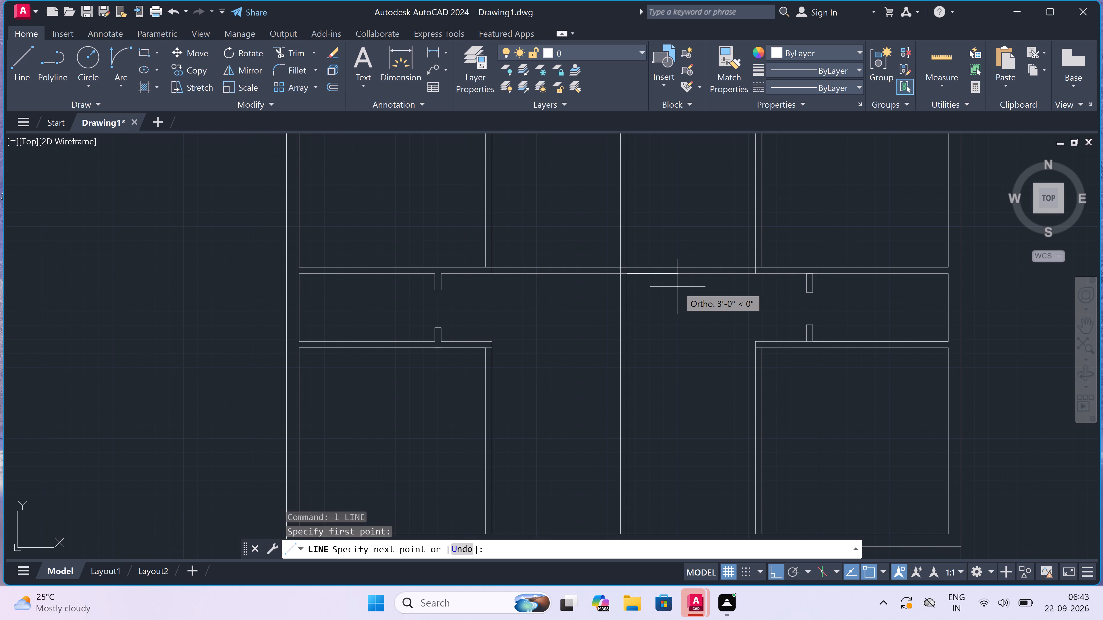
text(3.5')
key(space)
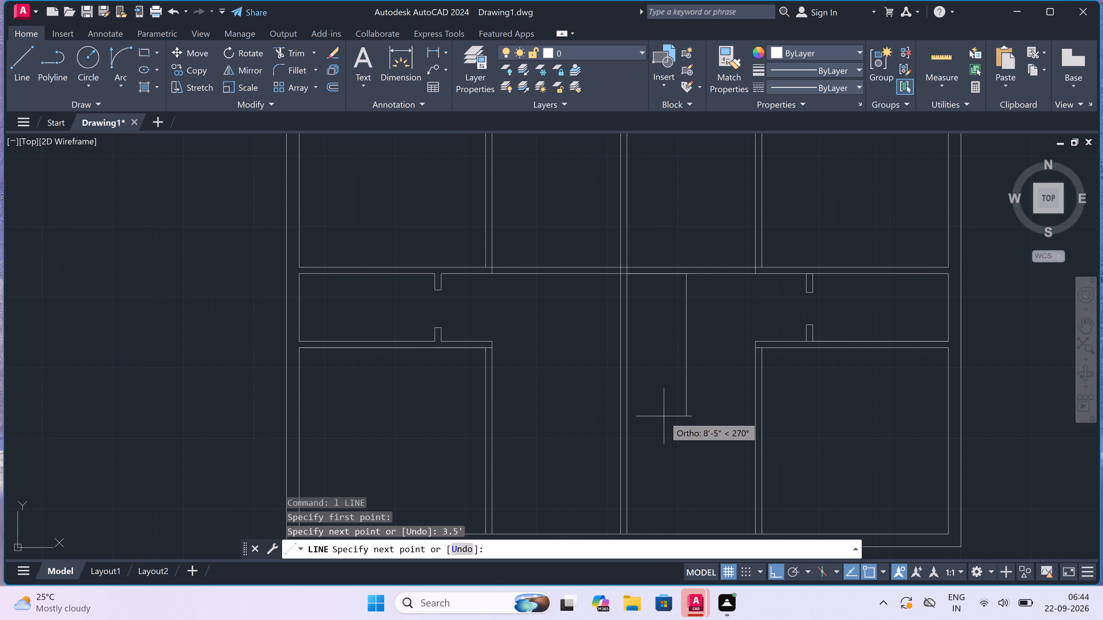
text(11')
key(space)
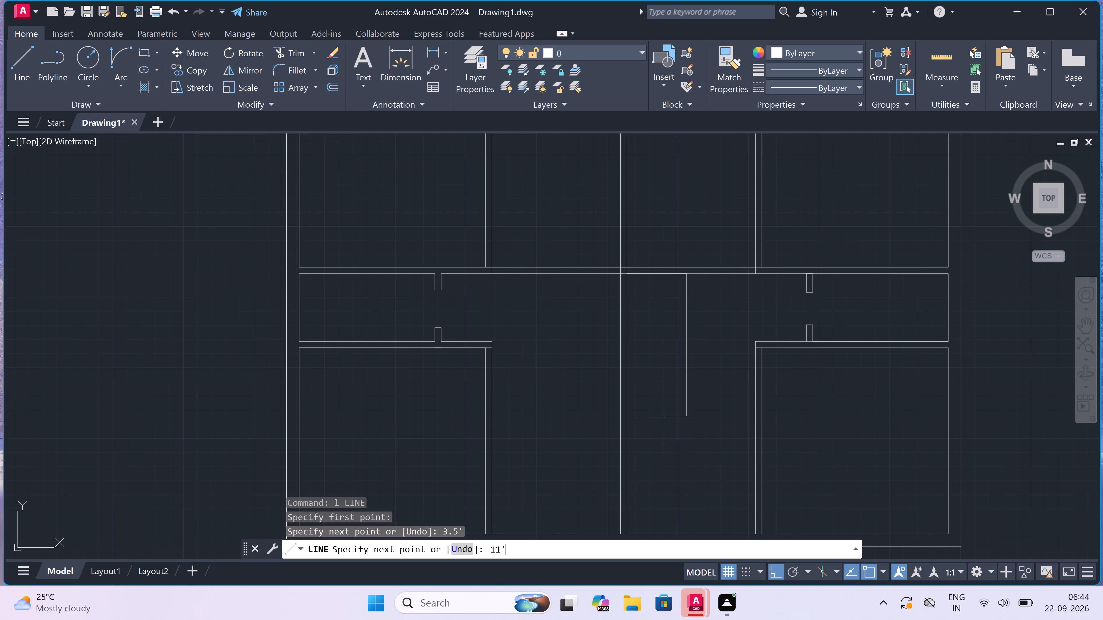
key(Escape)
Draw the left 4.5" wall outline: 3.5' left from the central wall's left face, 11' down, 4.5" outward, up to the partition's upper line.
key(space)
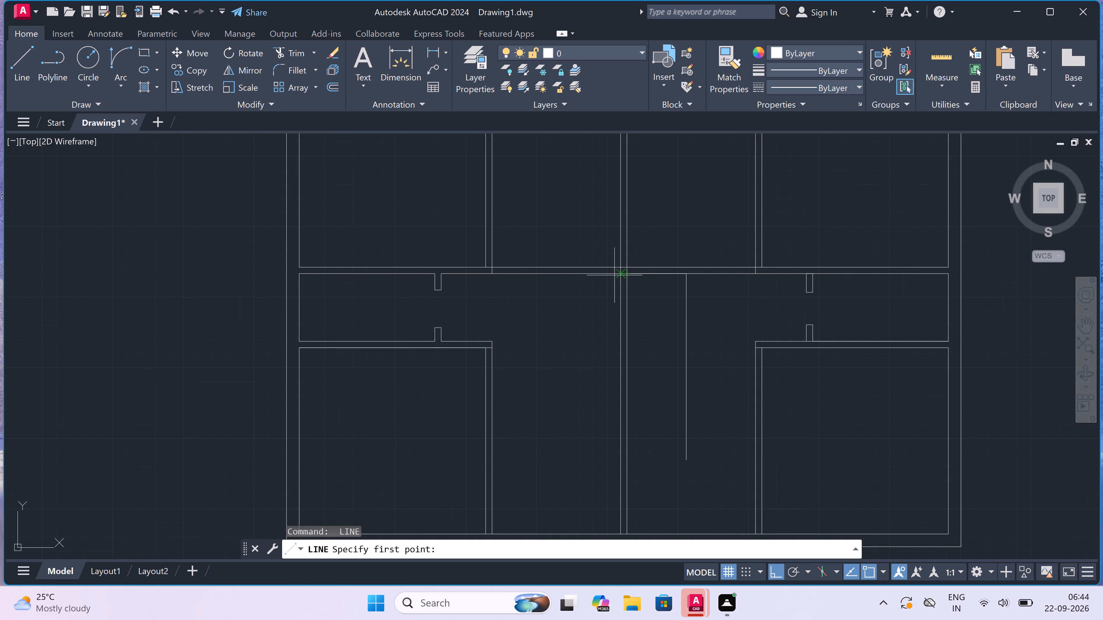
click(618, 275)
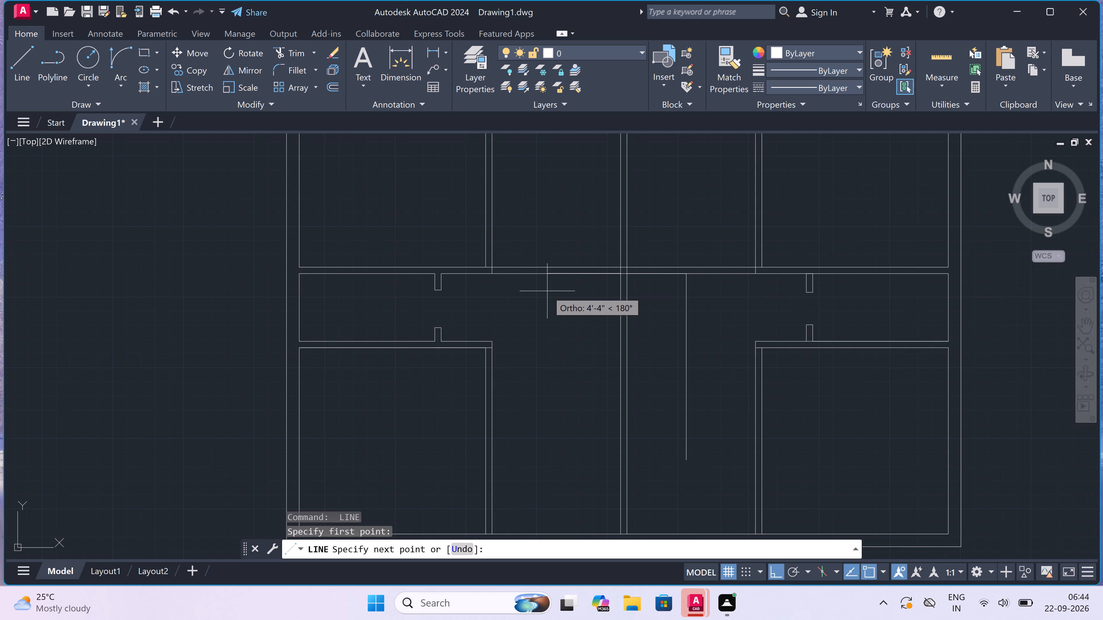
text(3.5')
key(space)
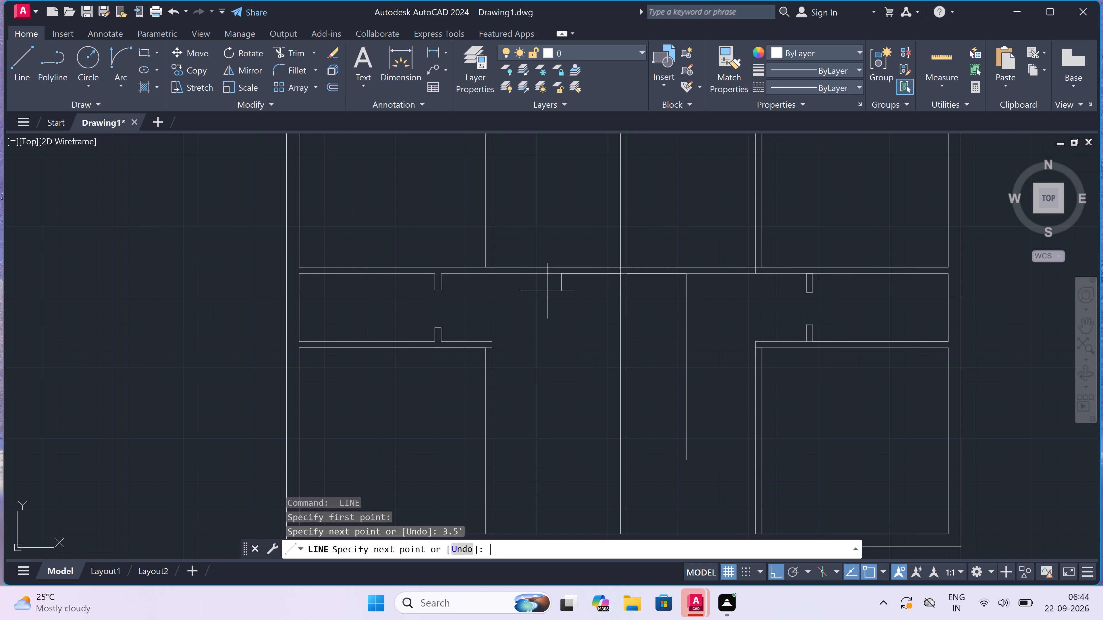
text(11')
key(space)
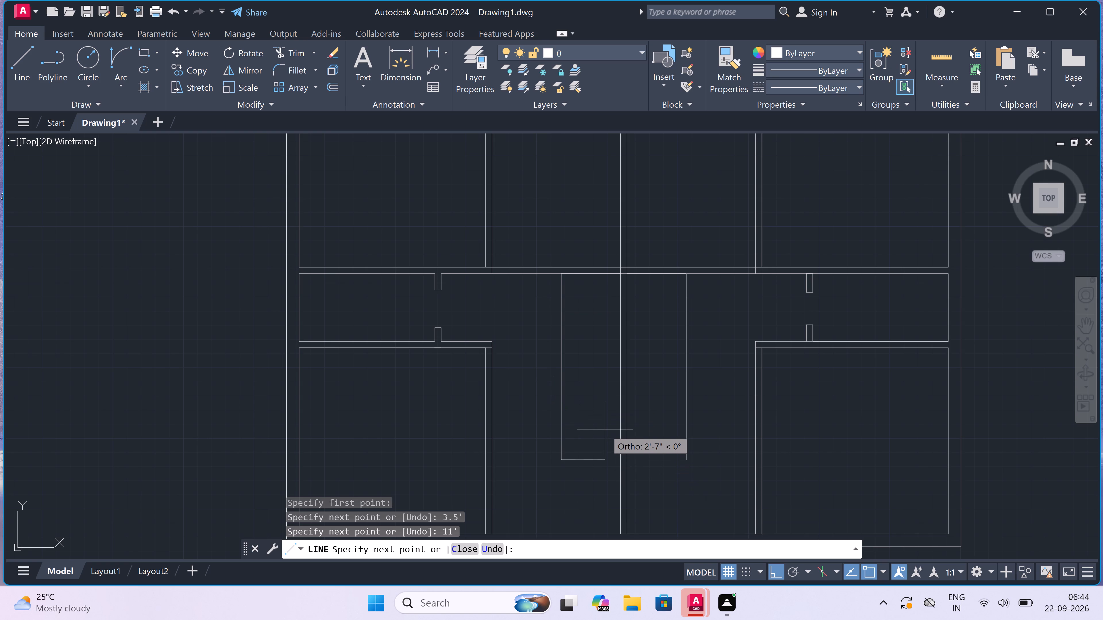
text(4.5")
key(space)
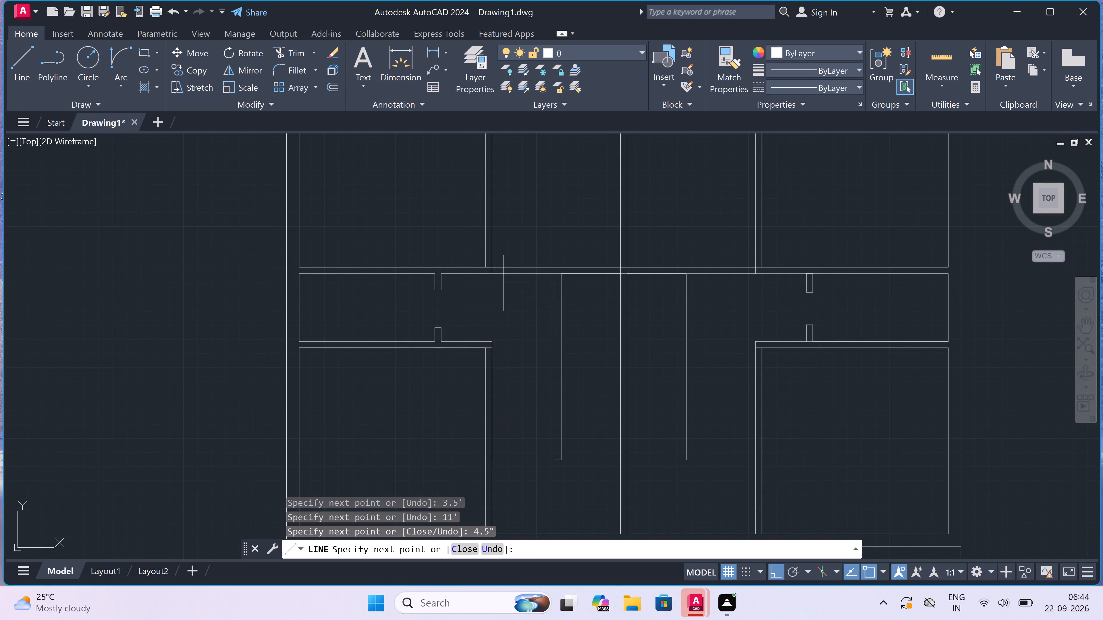
click(552, 266)
key(Escape)
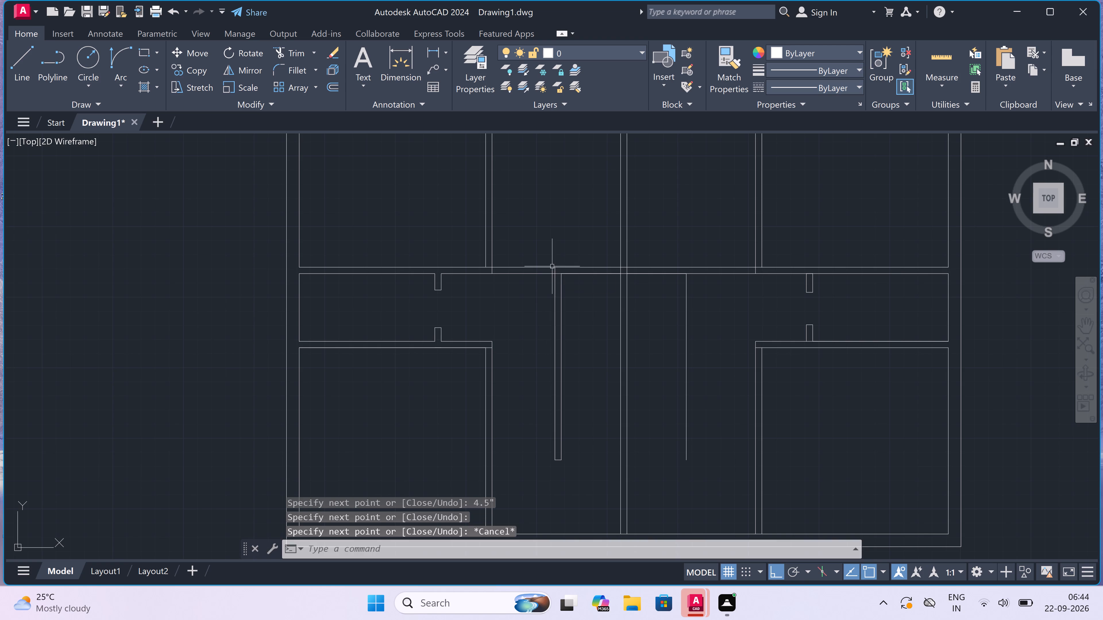
Complete the right 11' wall with a 4.5" outward end line and an outer face up to the partition's upper line.
key(space)
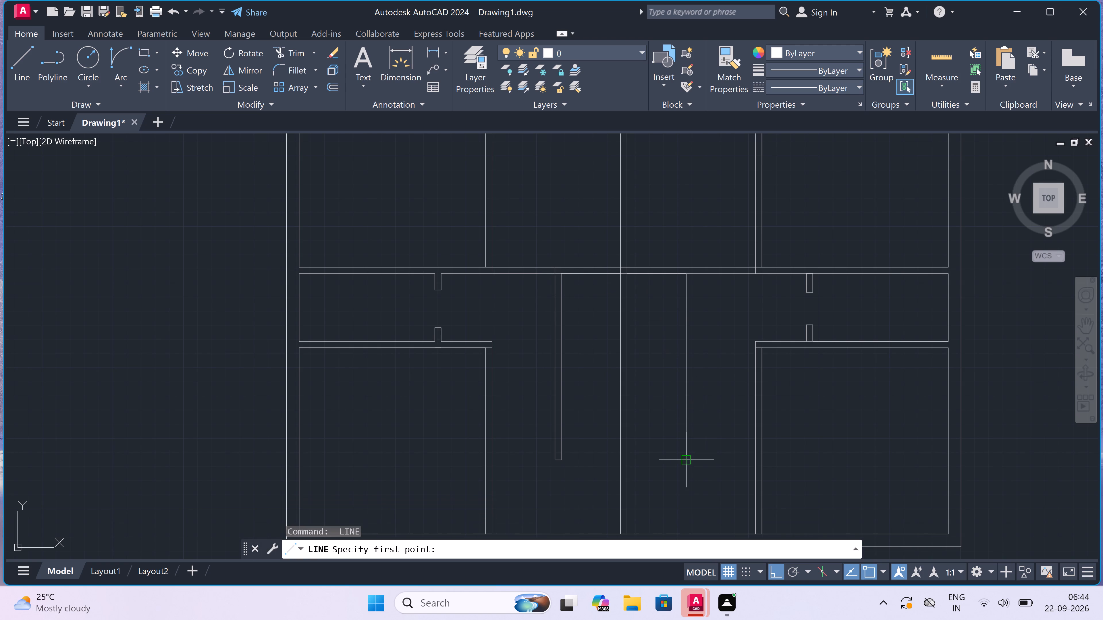
drag(690, 456, 693, 454)
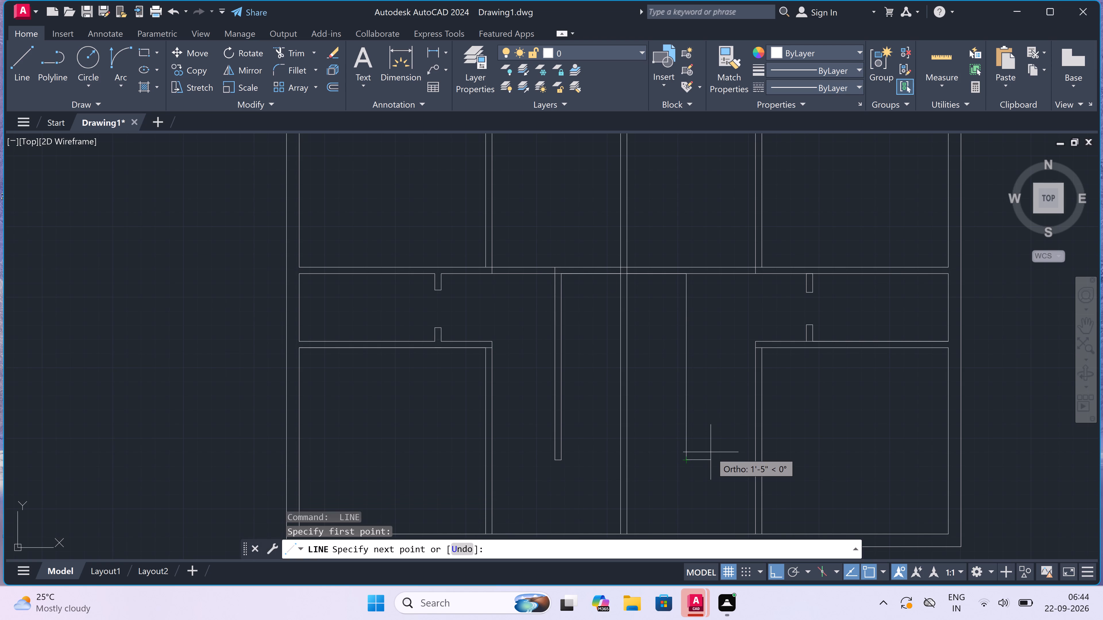
text(4.5)
key(shift+quotedbl)
key(space)
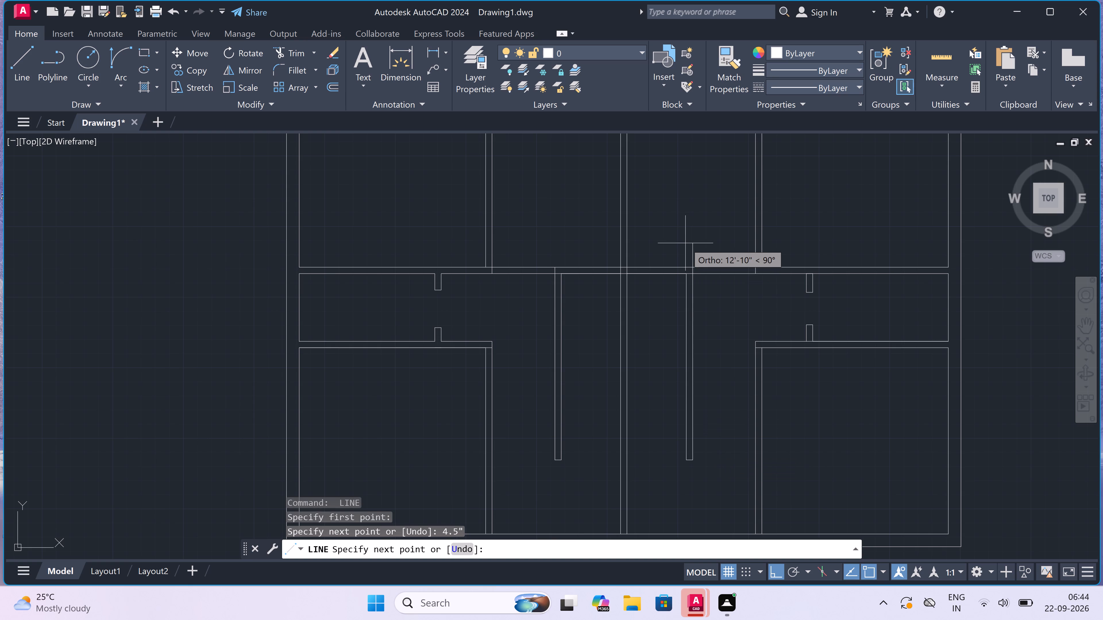
scroll(695, 270, up, 2)
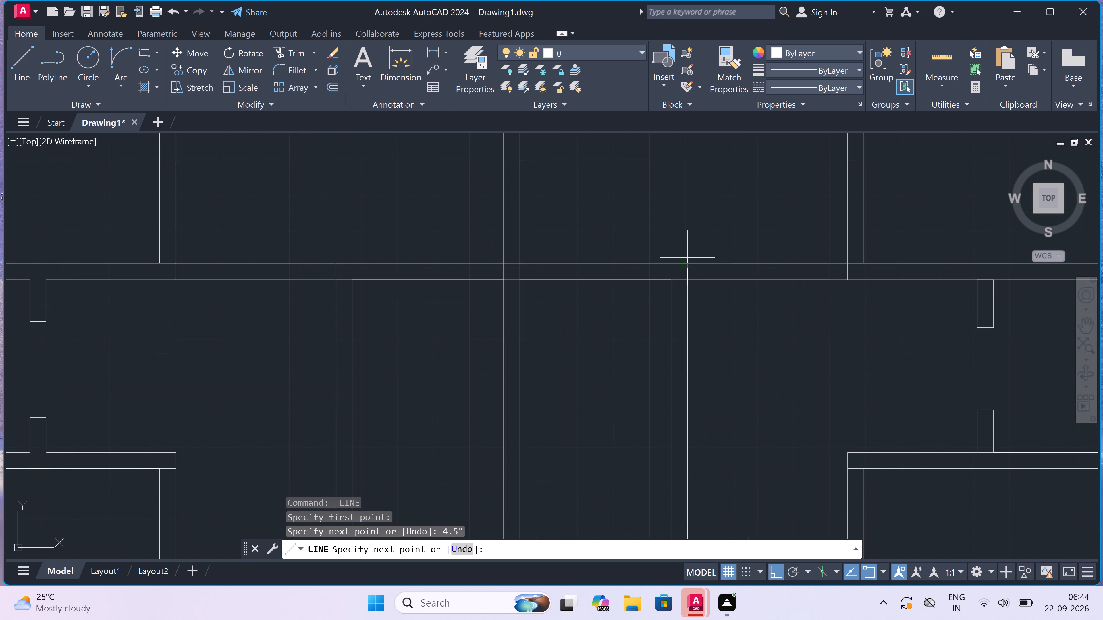
click(687, 261)
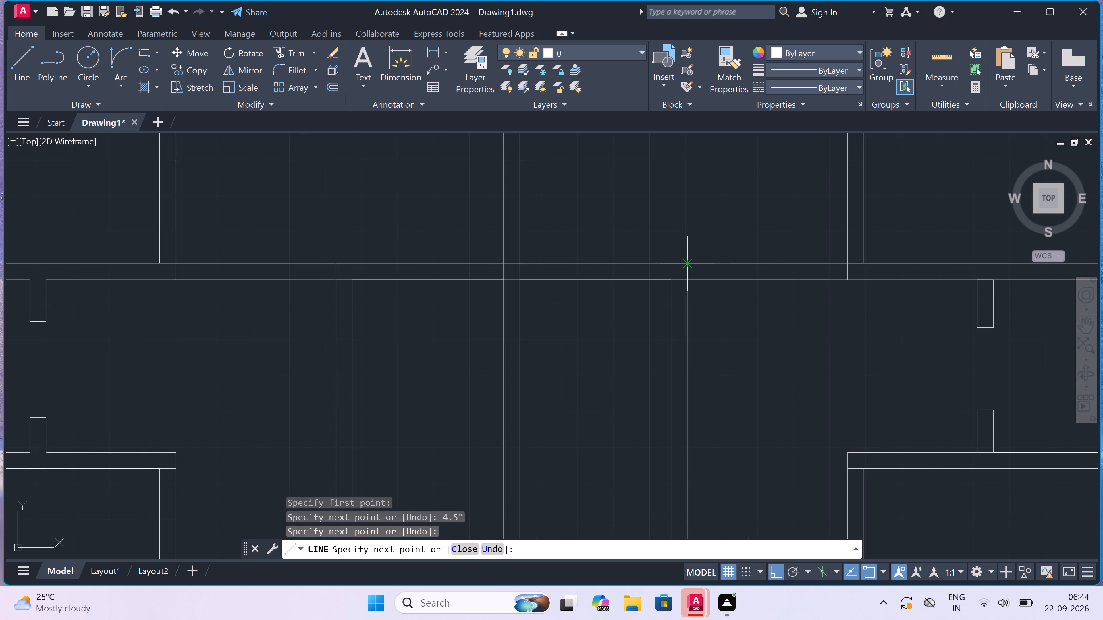
key(Escape)
scroll(637, 241, down, 2)
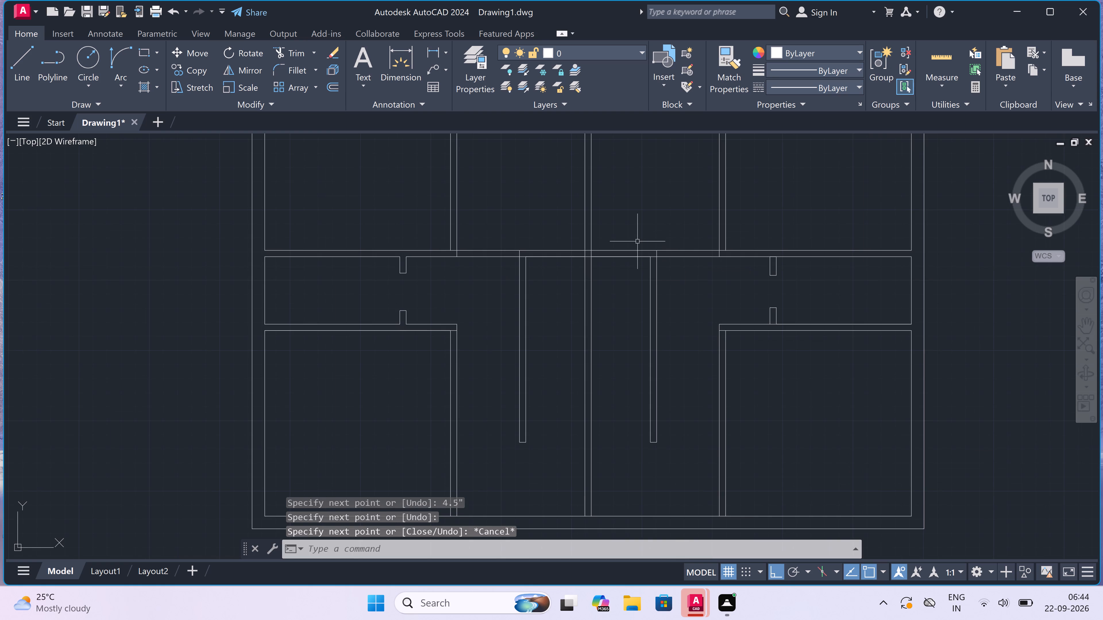
Trim the overlapping lines where the central wall and both 11' enclosure walls meet the horizontal partition, opening the junctions.
scroll(637, 241, up, 1)
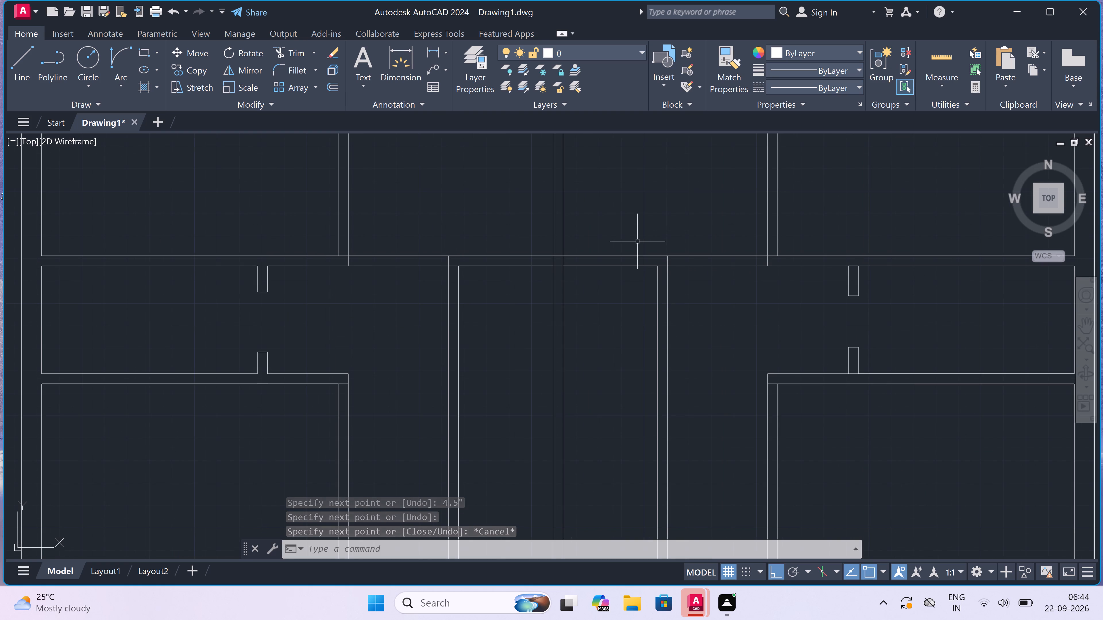
text(tr)
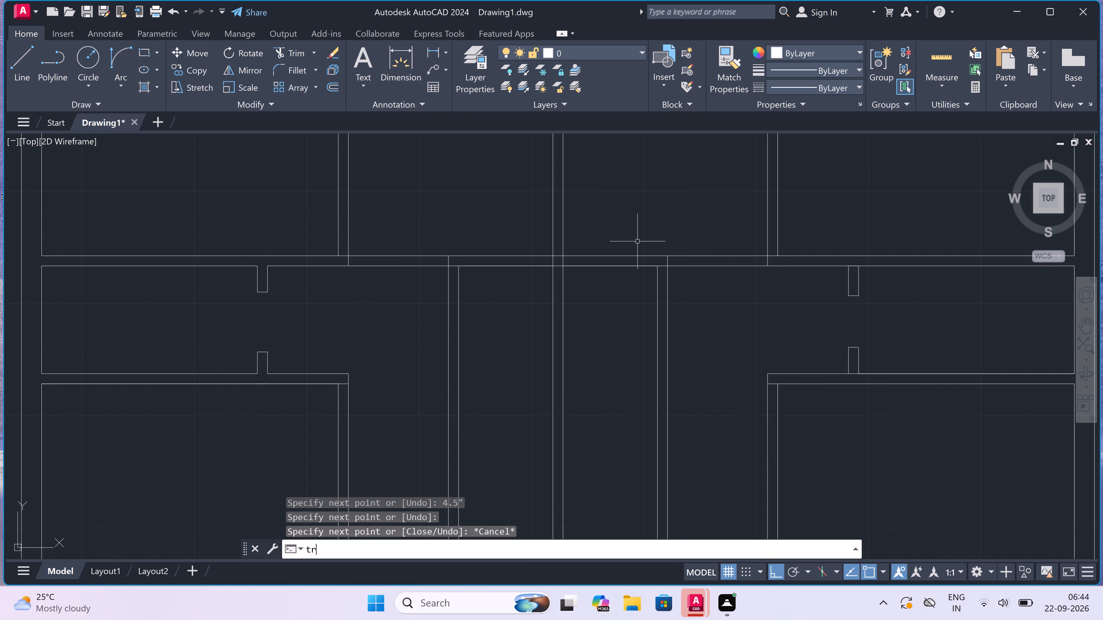
key(space)
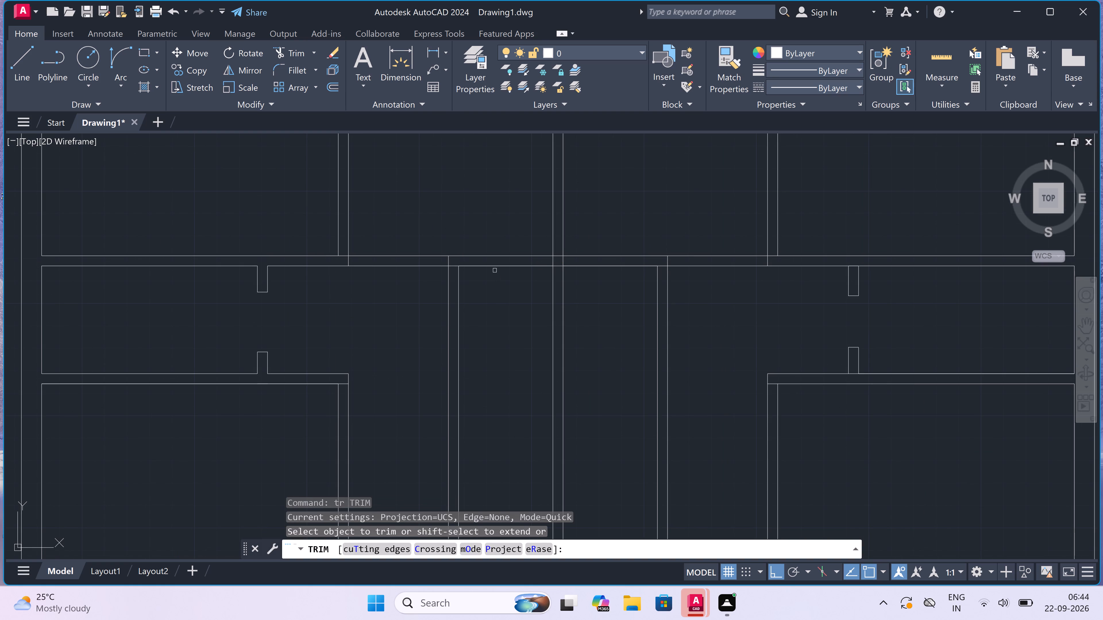
click(452, 266)
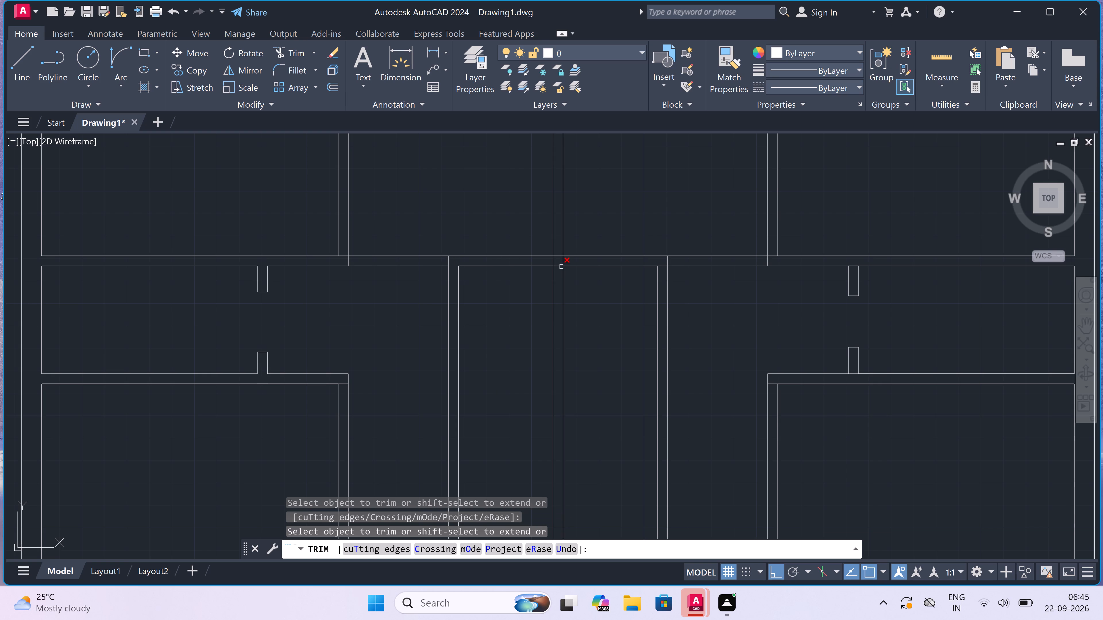
scroll(561, 266, up, 2)
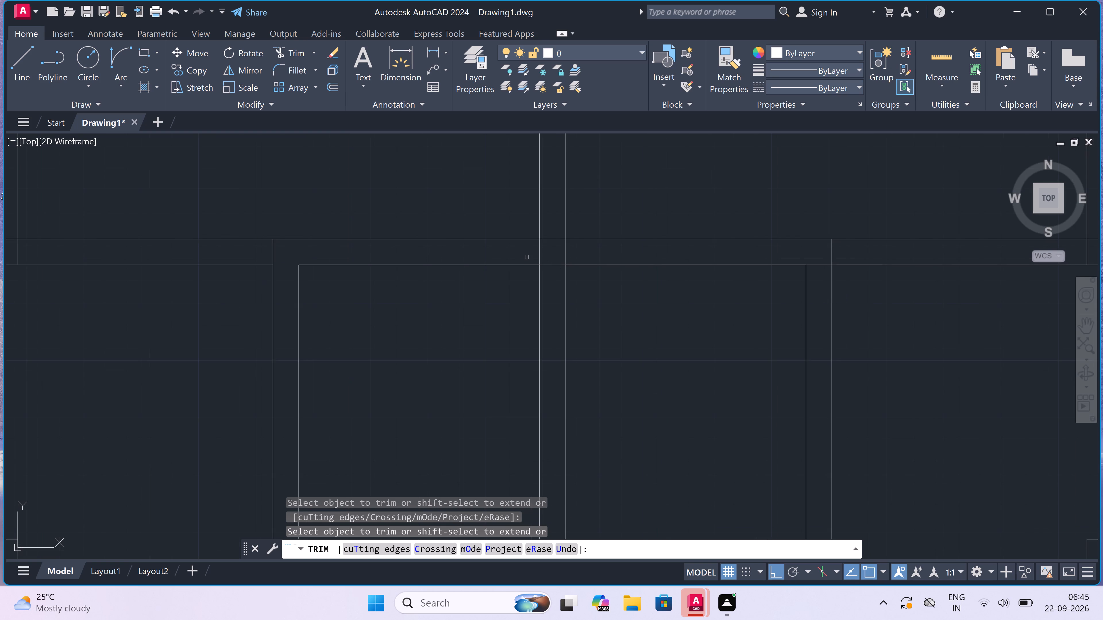
click(527, 254)
click(595, 254)
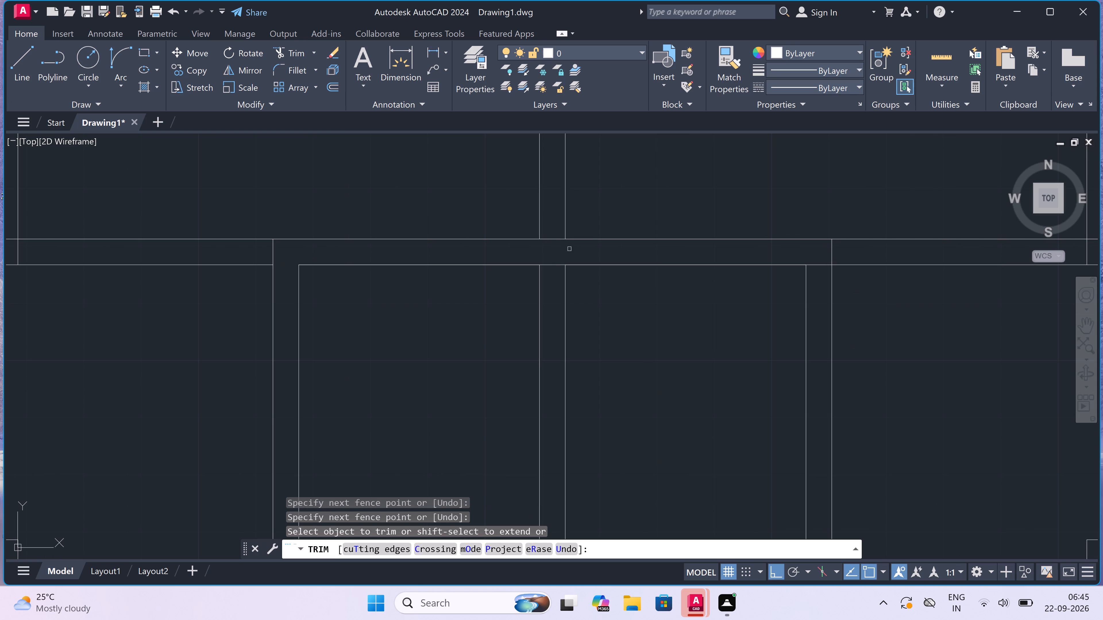
click(556, 248)
click(553, 231)
scroll(553, 231, down, 2)
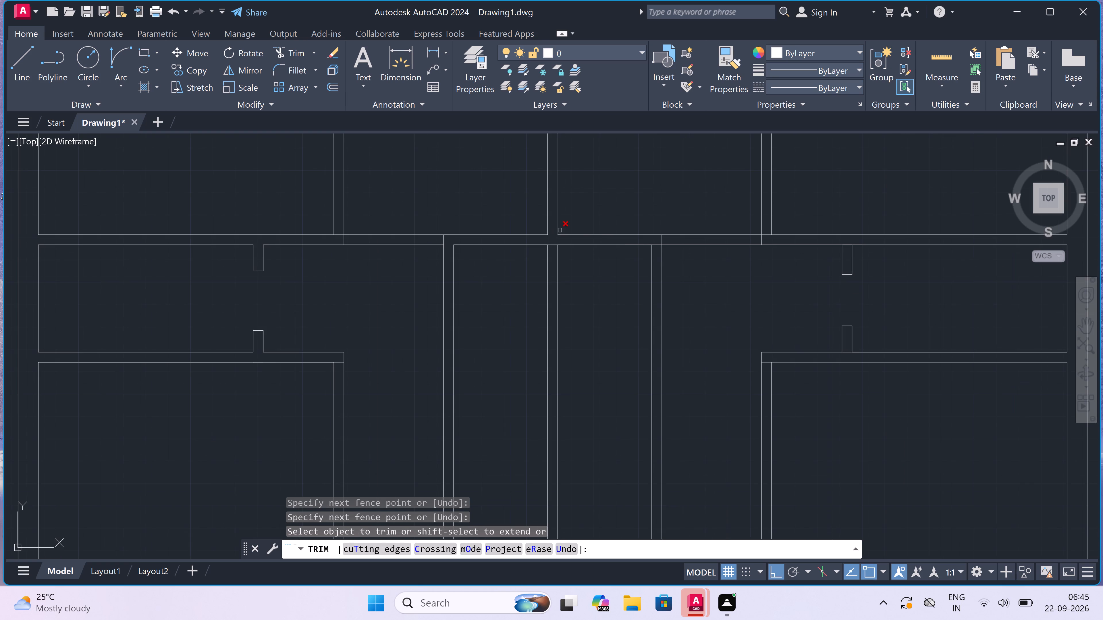
scroll(657, 251, up, 3)
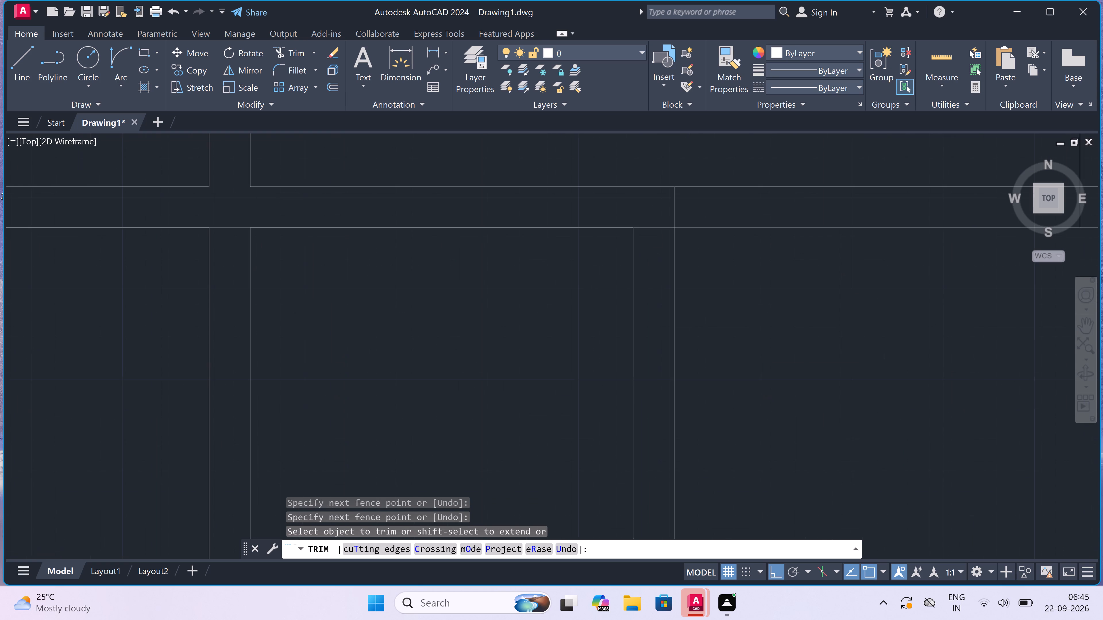
click(656, 228)
Trim away both central wall faces below the horizontal partition, between the two 11' enclosure walls.
scroll(645, 223, down, 6)
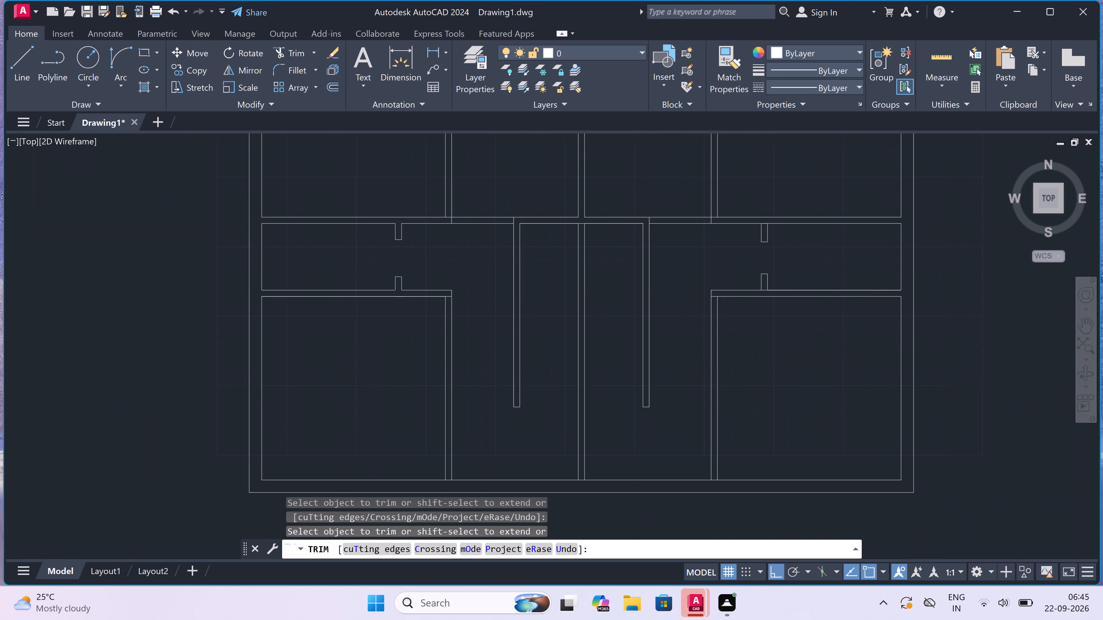
scroll(645, 221, down, 1)
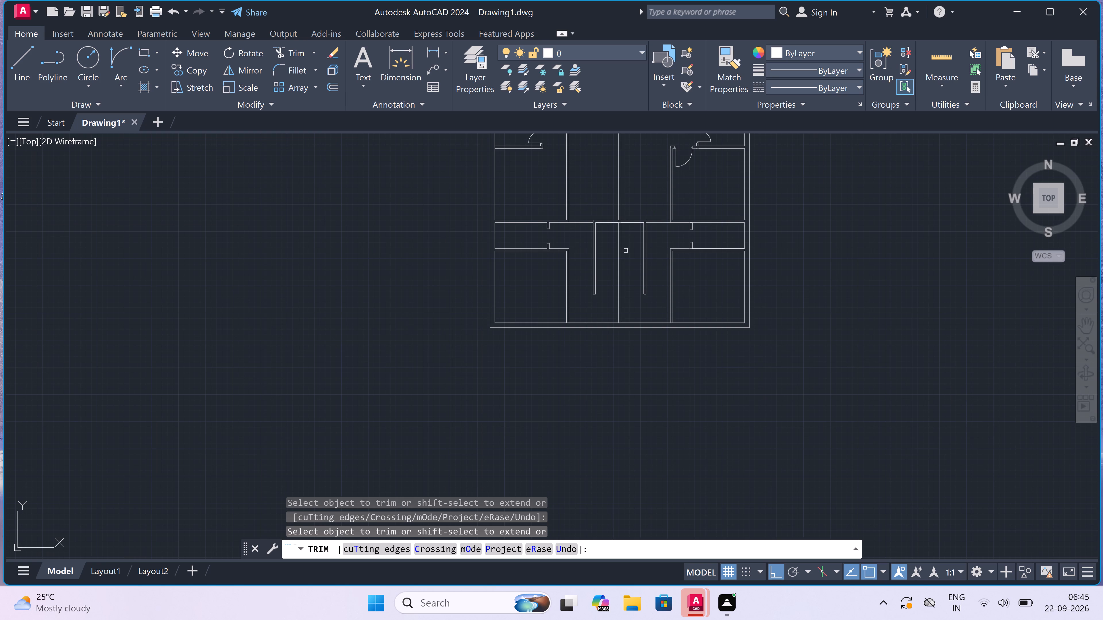
scroll(626, 251, up, 2)
drag(625, 251, 622, 252)
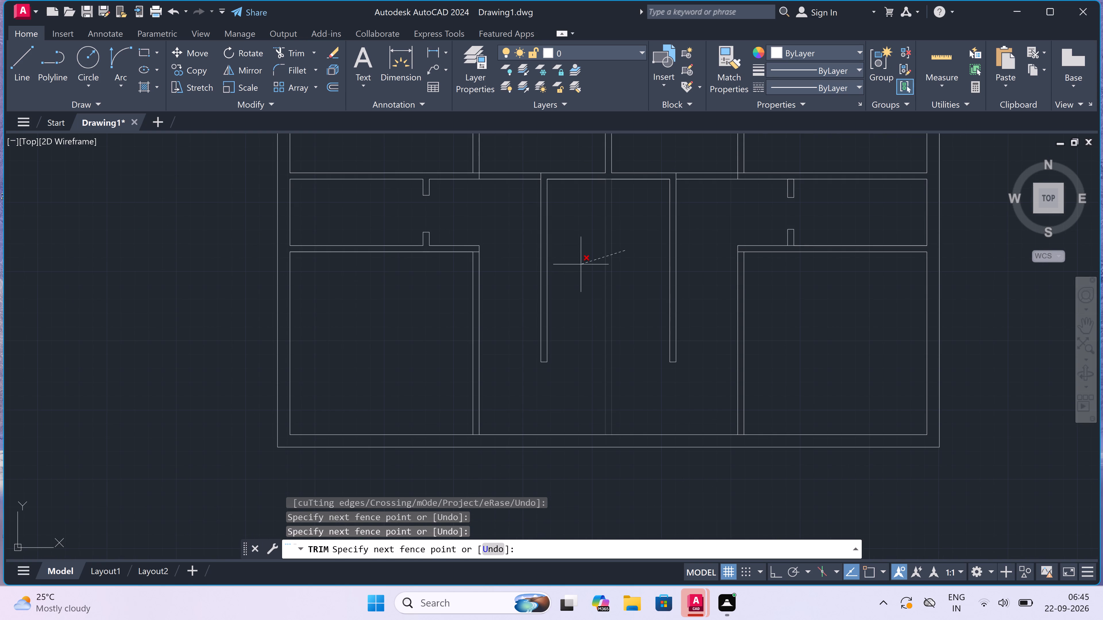
click(581, 264)
key(Escape)
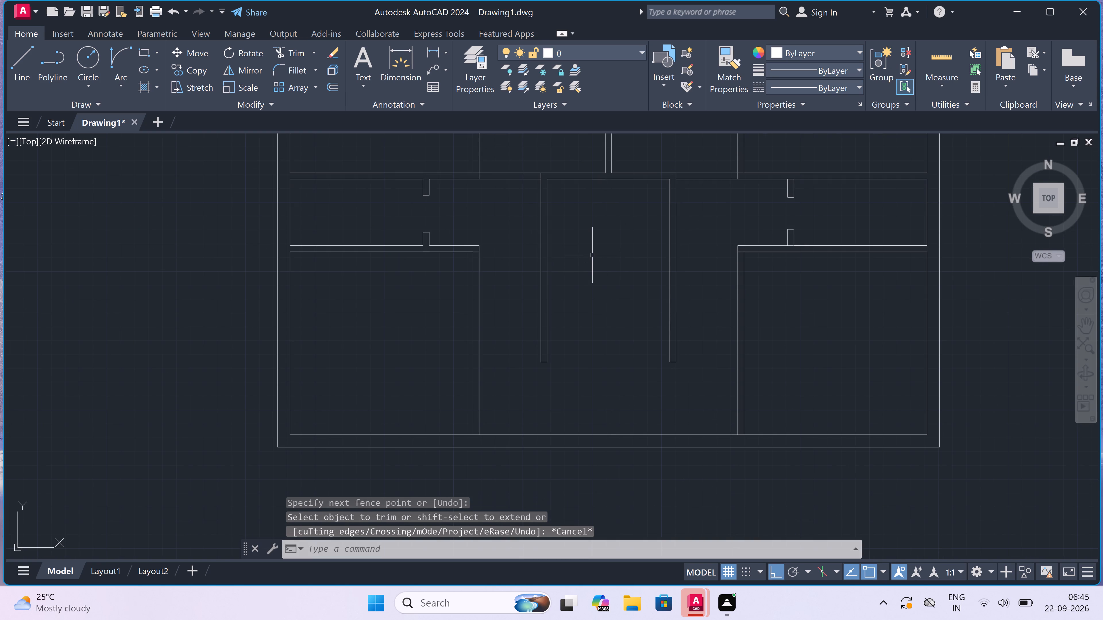
Draw a horizontal line closing the enclosure's lower end between the inner bottom corners of the two 11' walls.
text(l)
key(space)
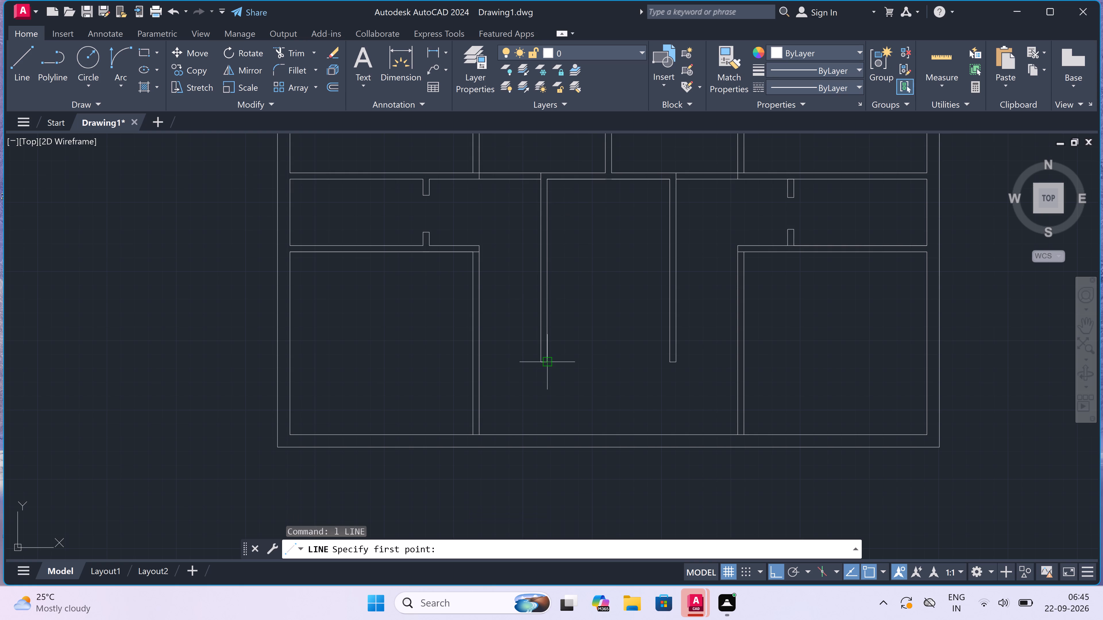
drag(547, 365, 551, 362)
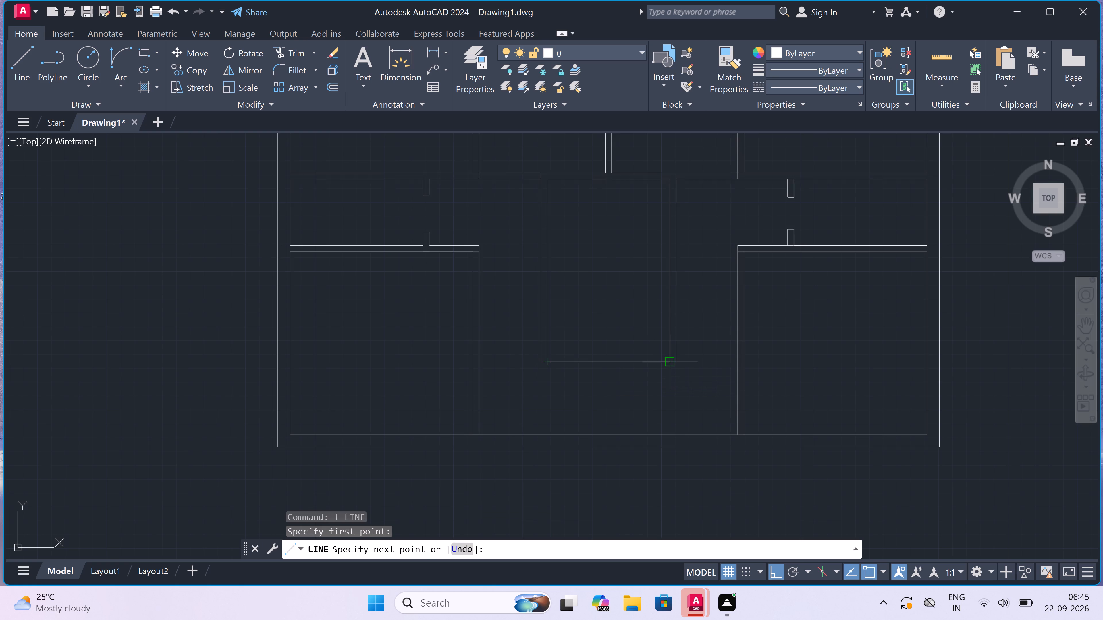
click(670, 362)
key(Escape)
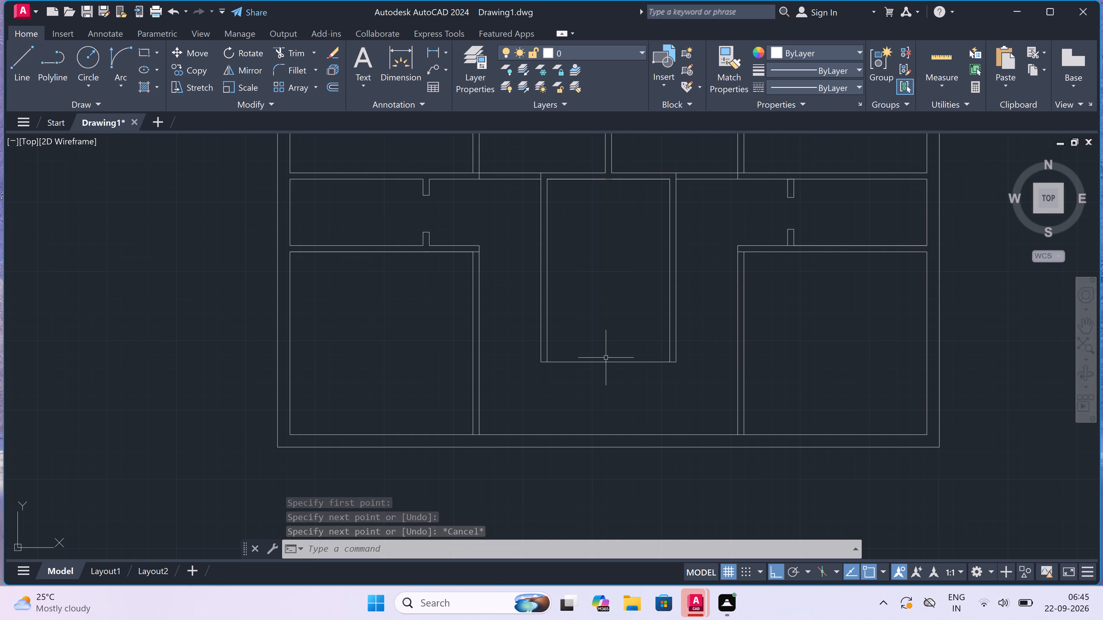
Draw a vertical line from the midpoint of the closing line up about two thirds of the enclosure's depth.
key(space)
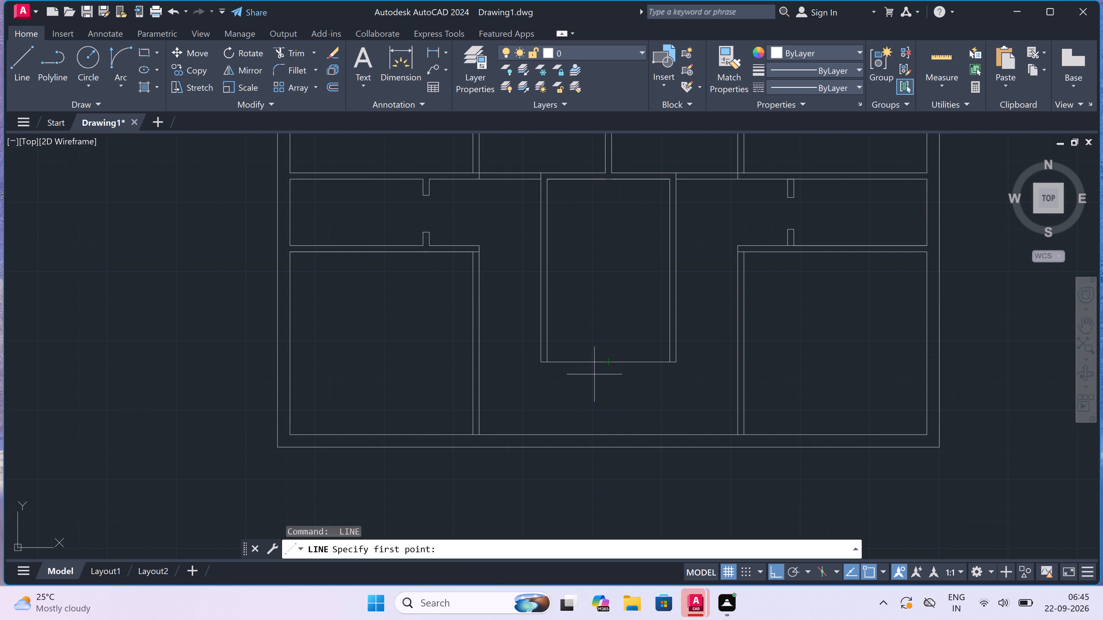
drag(605, 365, 606, 362)
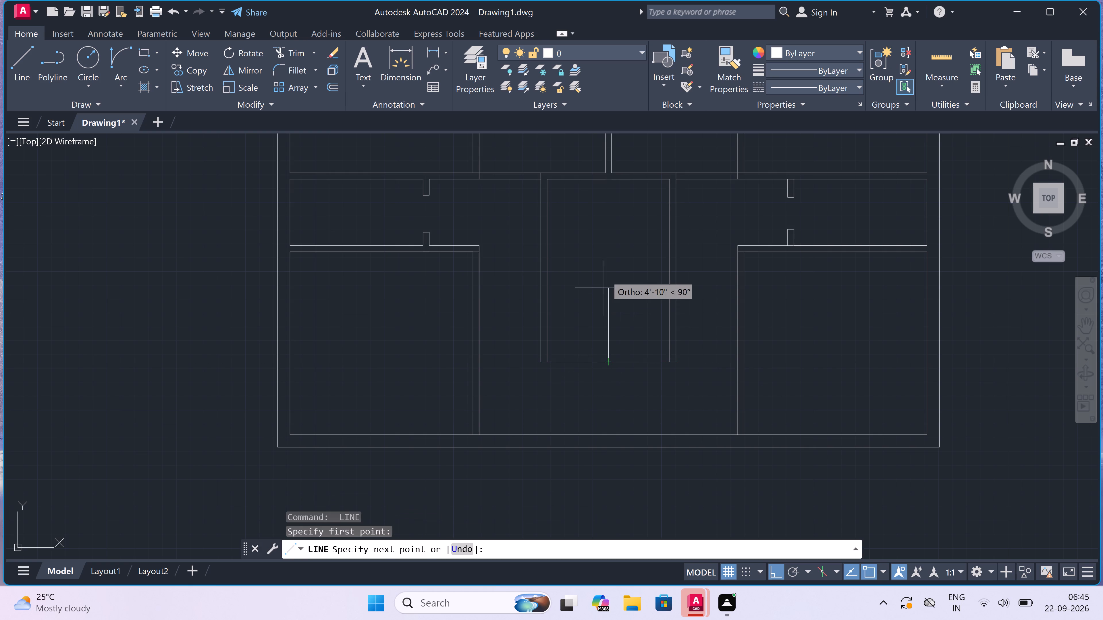
click(611, 233)
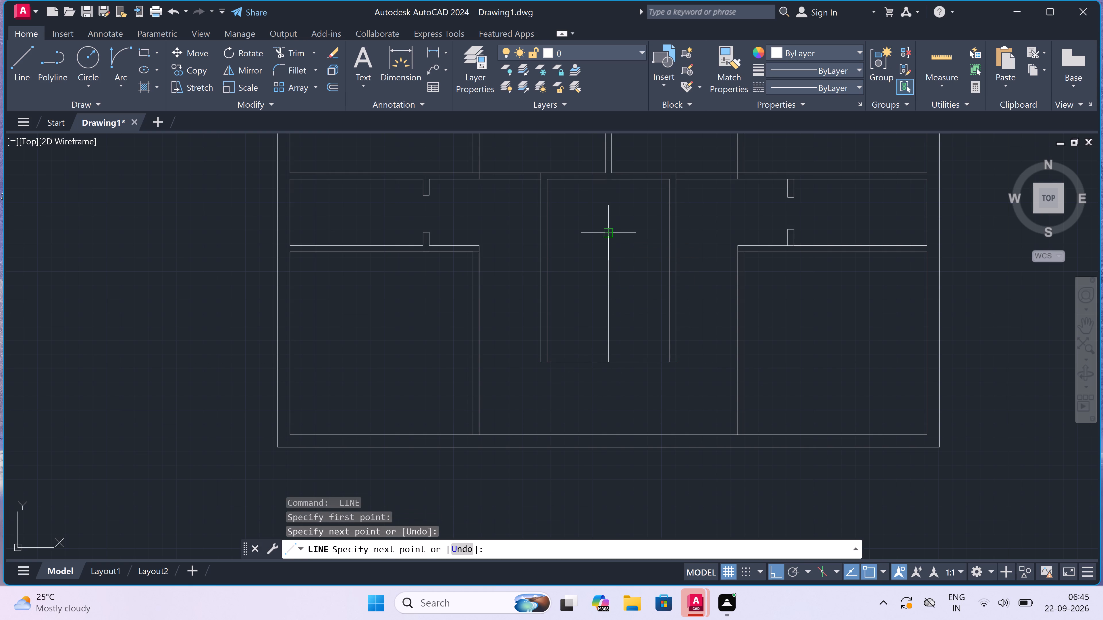
key(Escape)
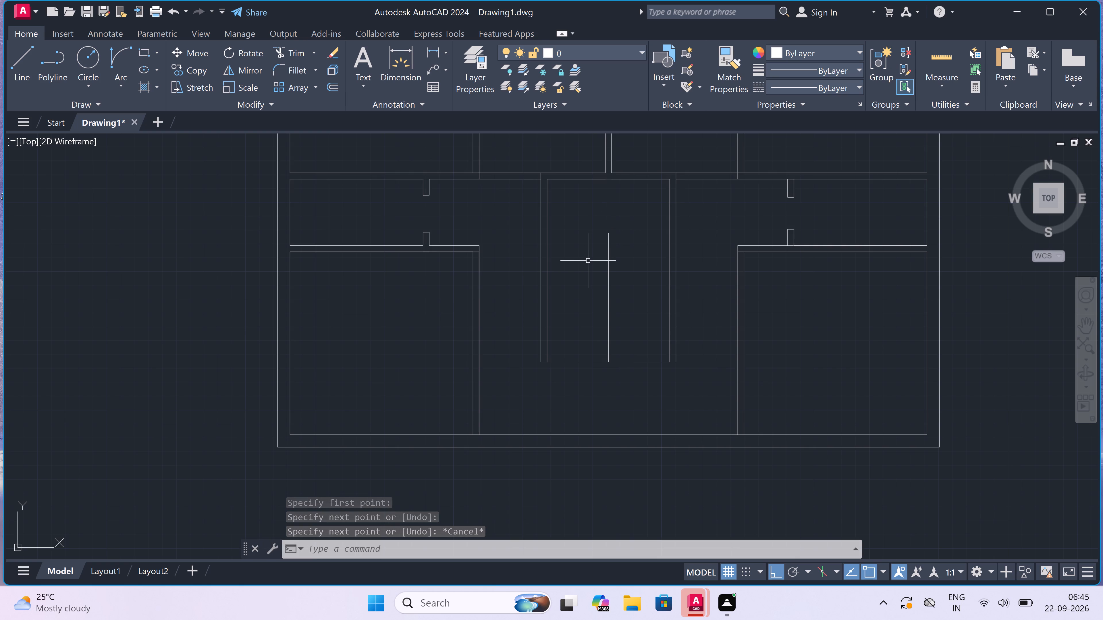
Trim the right half of the closing line, between the vertical middle line and the right enclosure wall.
key(t)
key(r)
key(space)
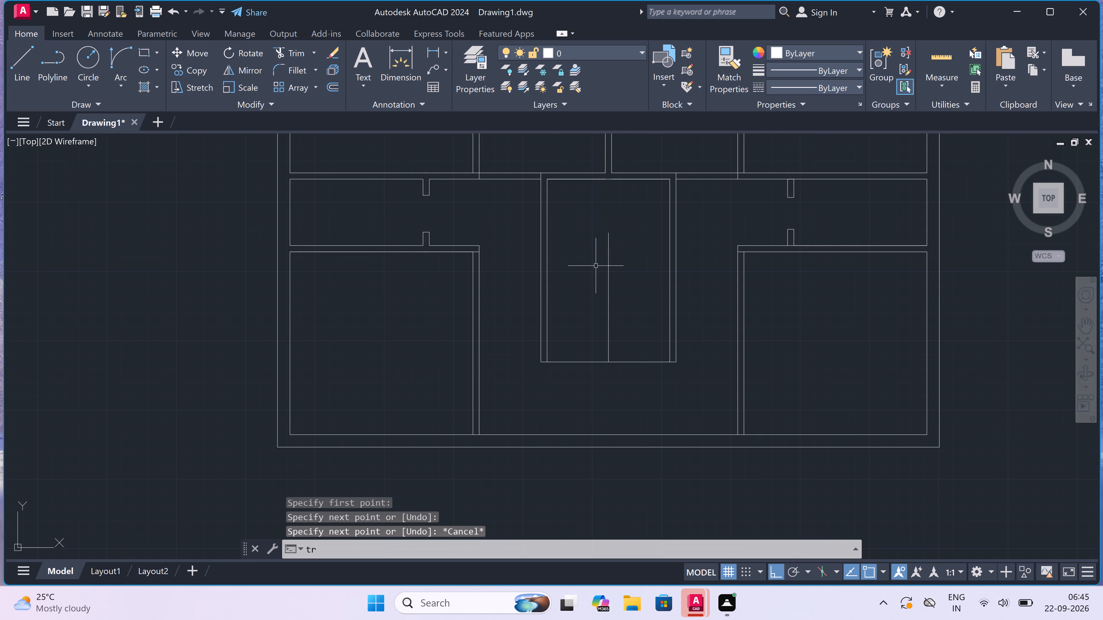
click(645, 331)
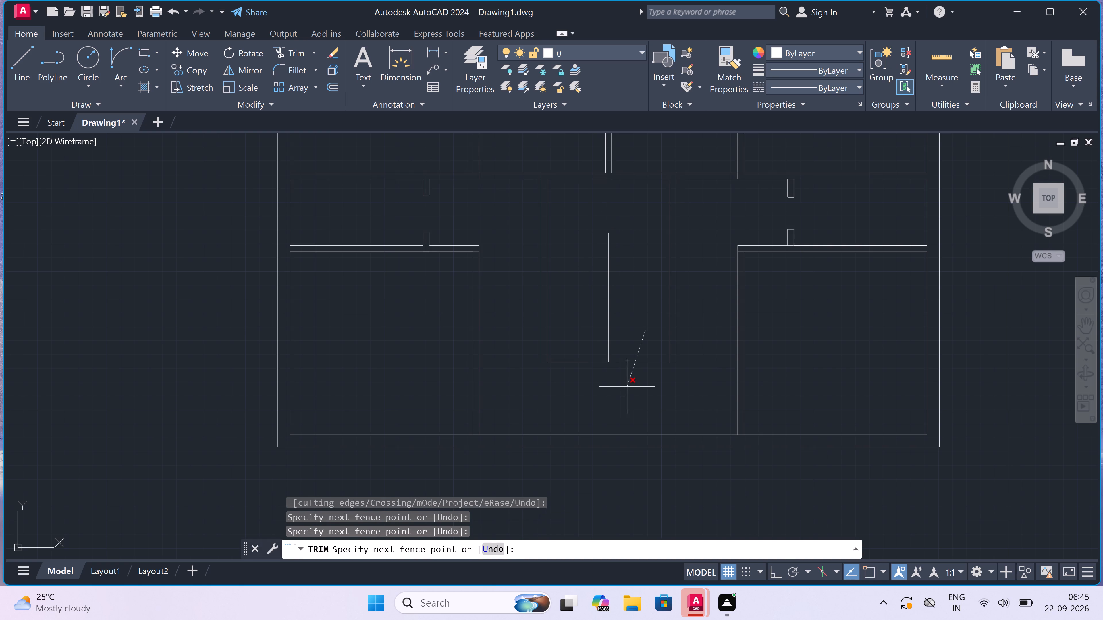
click(627, 387)
key(Escape)
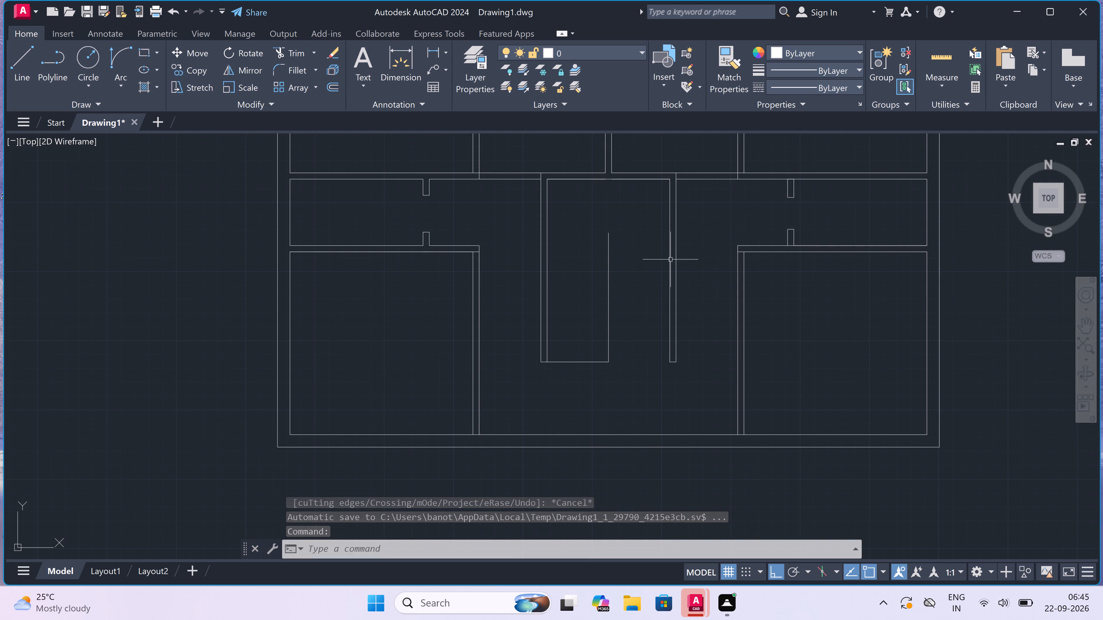
Create a new layer named line1.
scroll(556, 300, down, 4)
scroll(556, 300, up, 1)
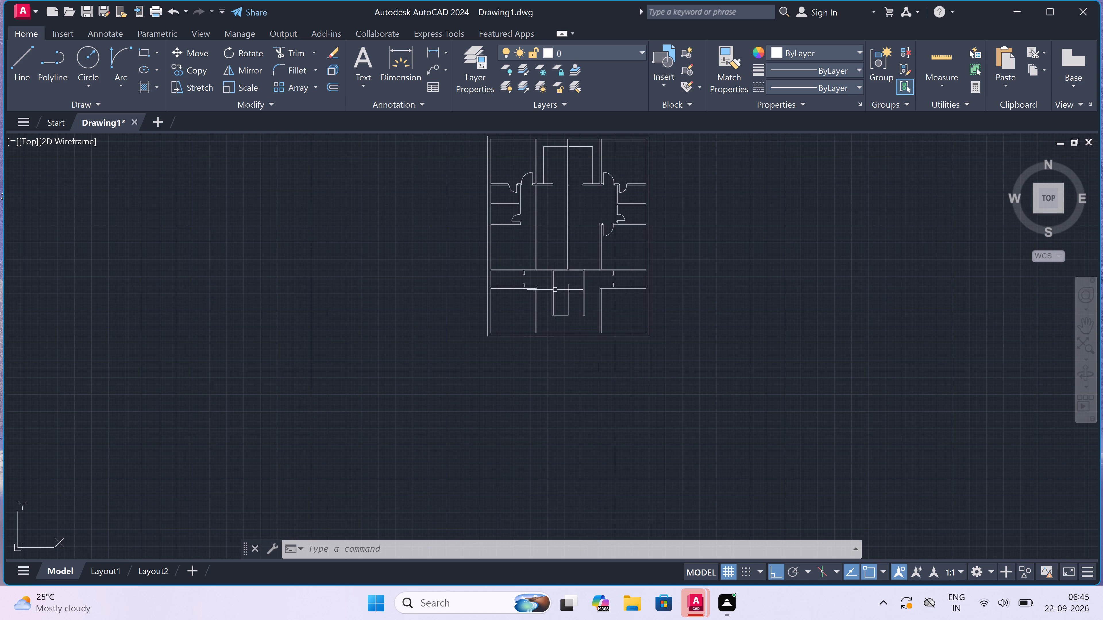
scroll(502, 267, up, 2)
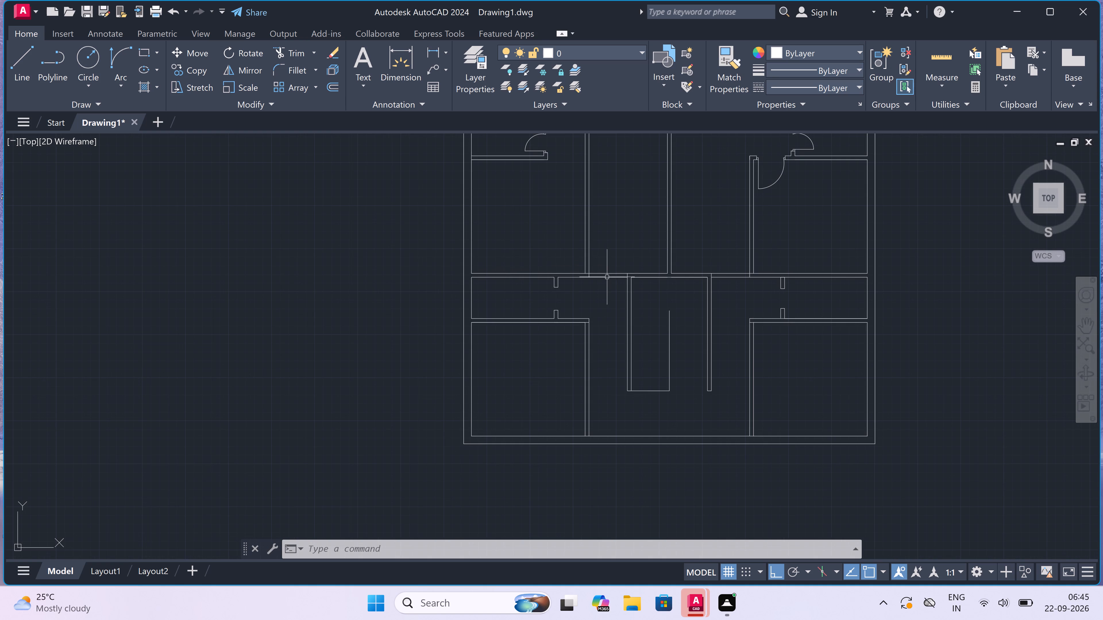
click(472, 53)
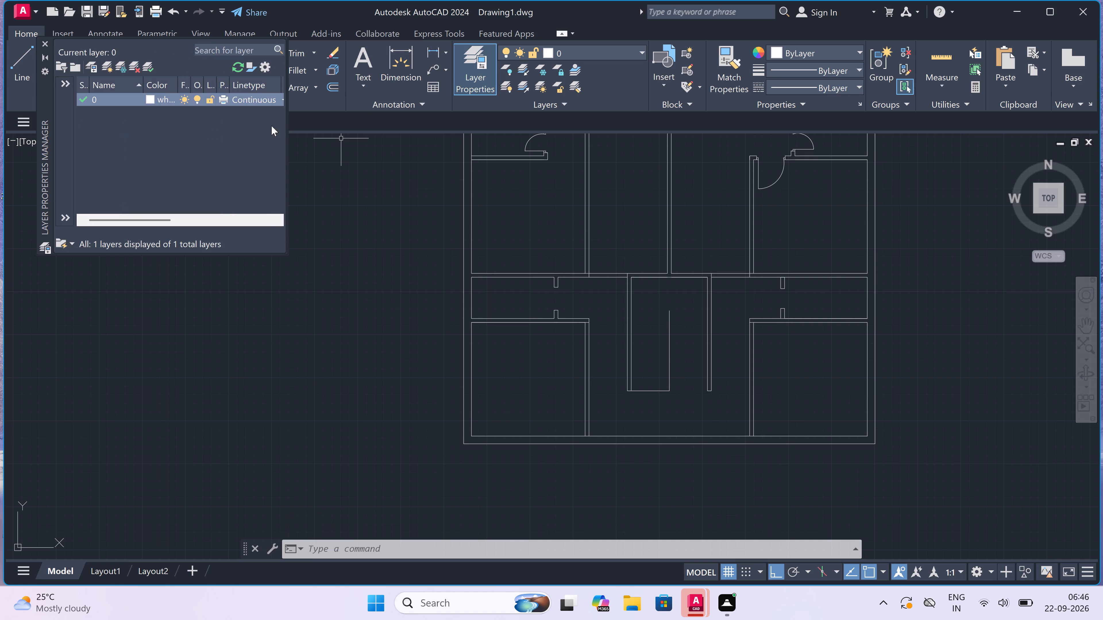
right_click(173, 138)
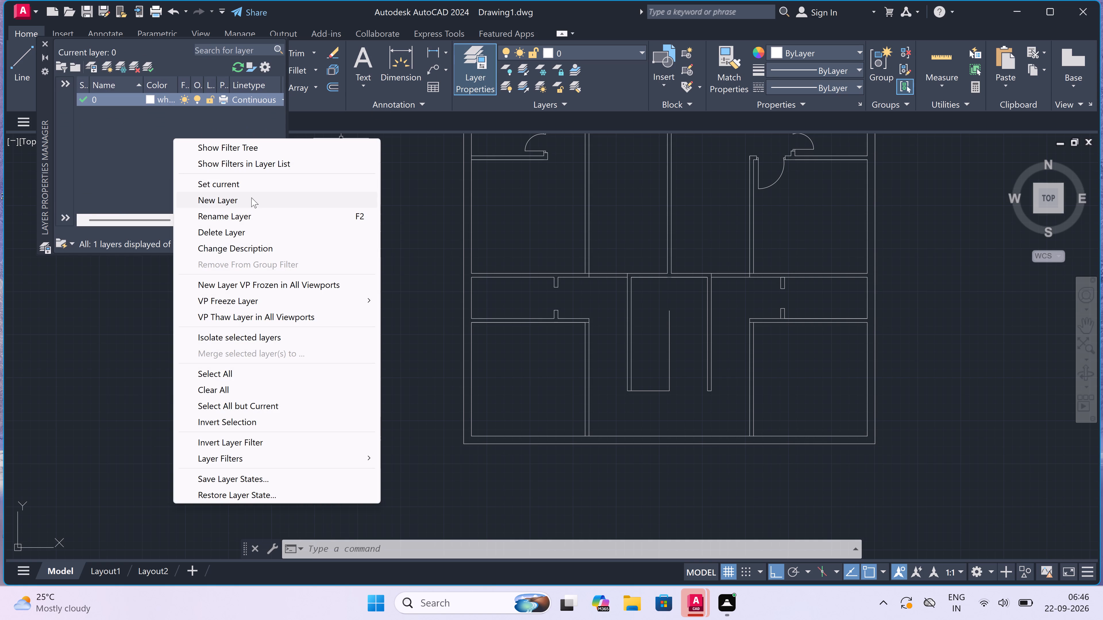
click(253, 199)
key(BackSpace)
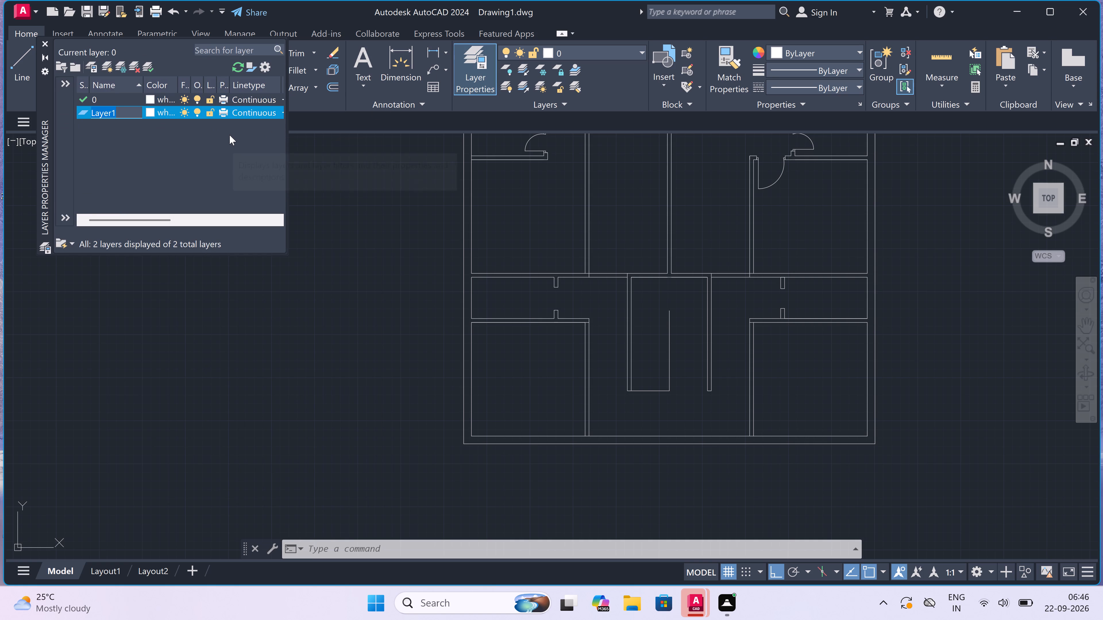
key(l)
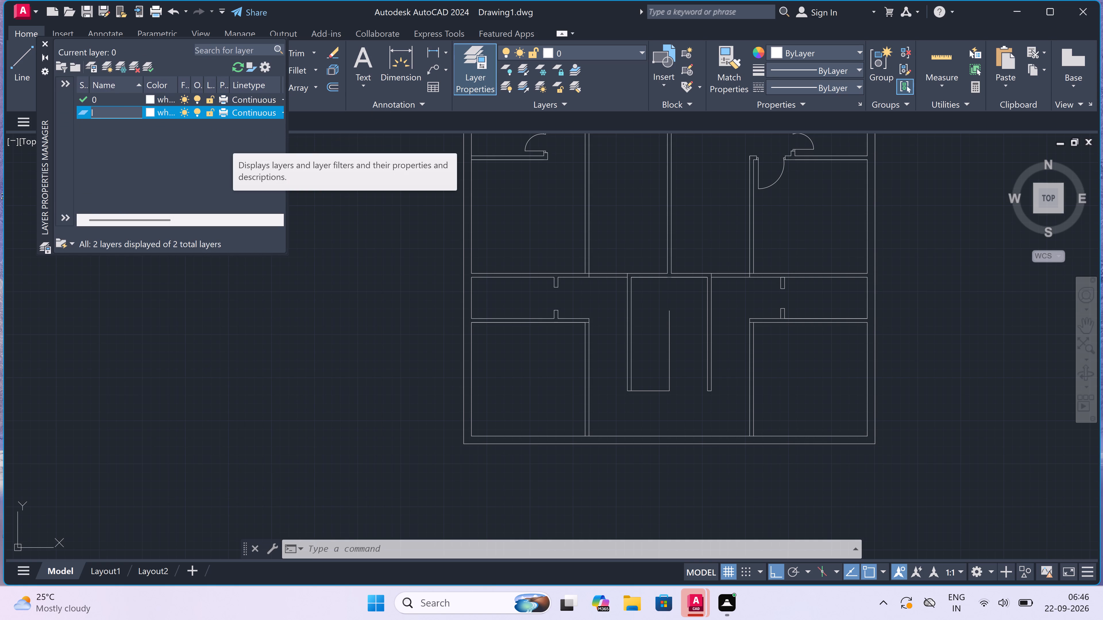
text(ine)
key(1)
Load the DASHED2 linetype from acadiso.lin while choosing the linetype for layer line1.
click(246, 108)
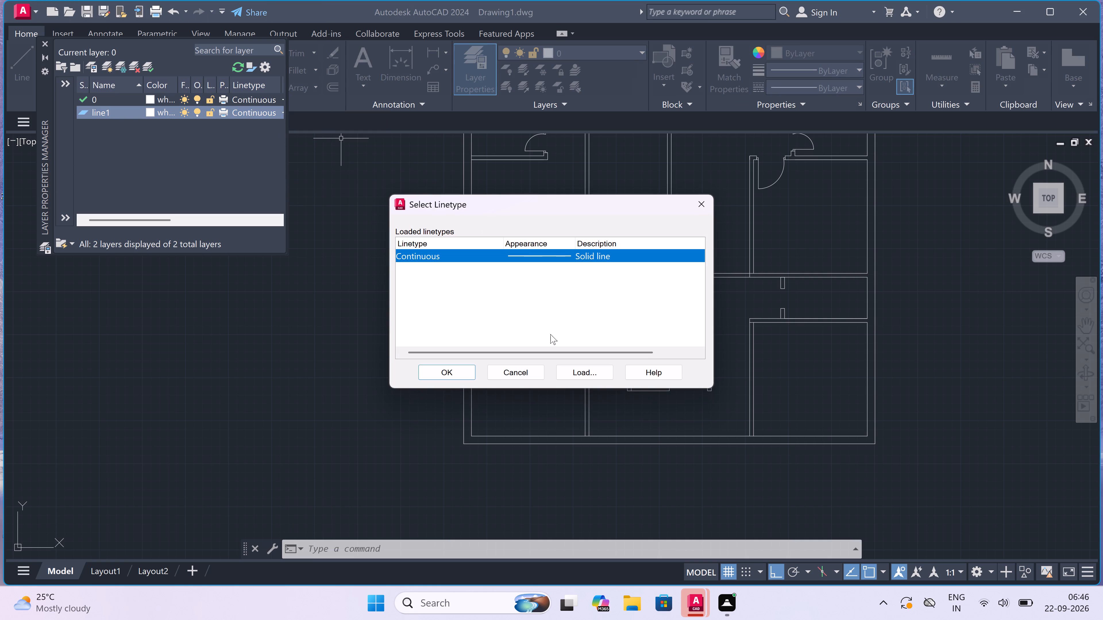
click(585, 373)
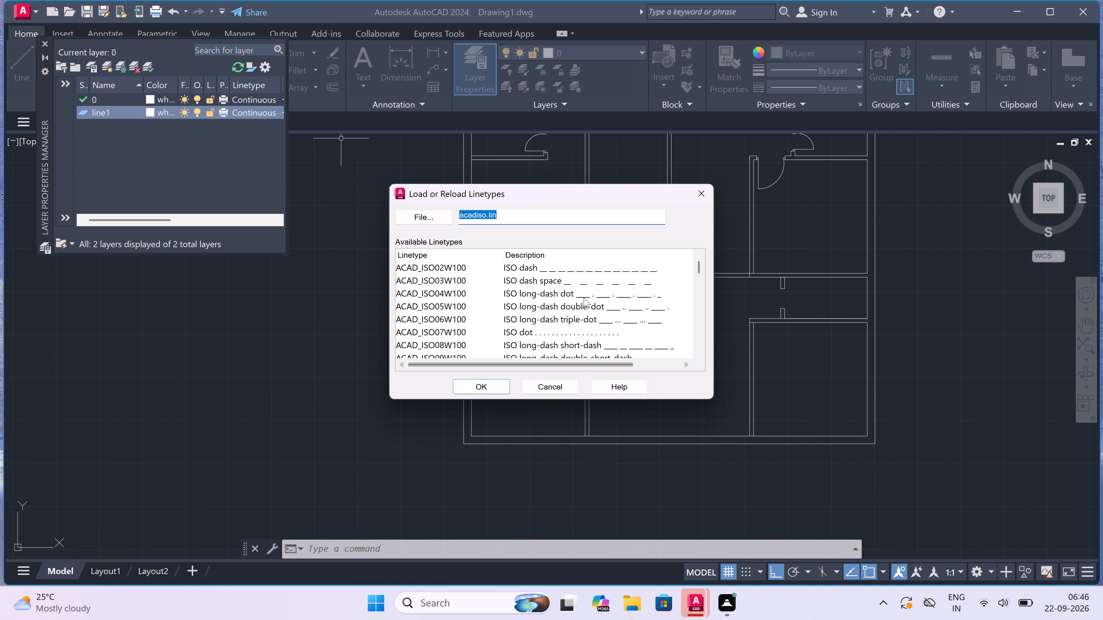
scroll(579, 283, down, 6)
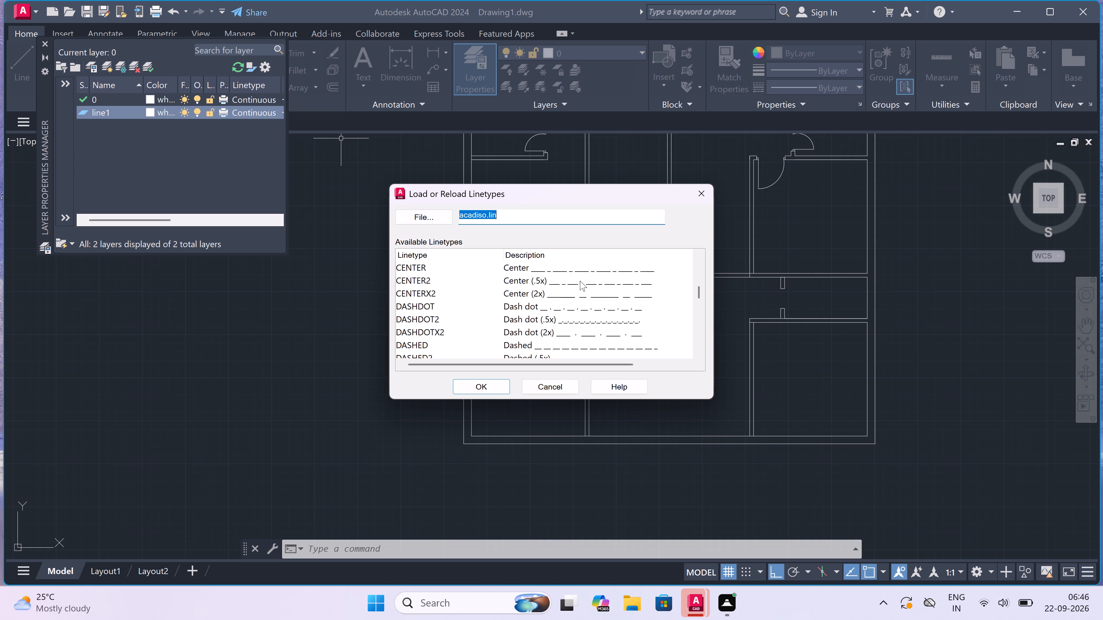
scroll(580, 281, down, 3)
scroll(580, 281, up, 1)
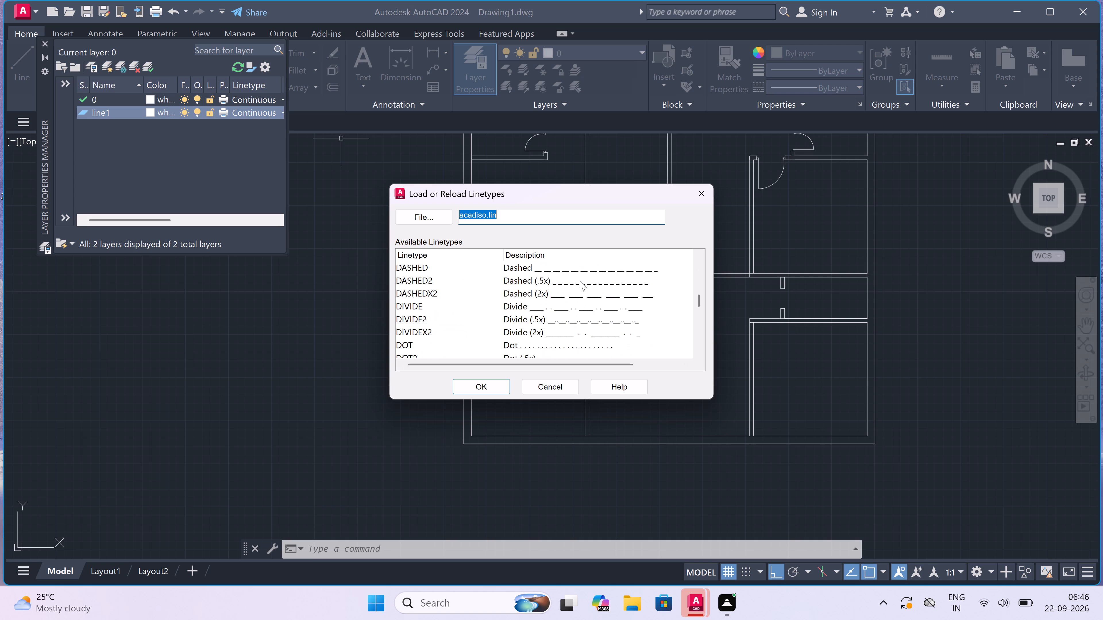
click(585, 280)
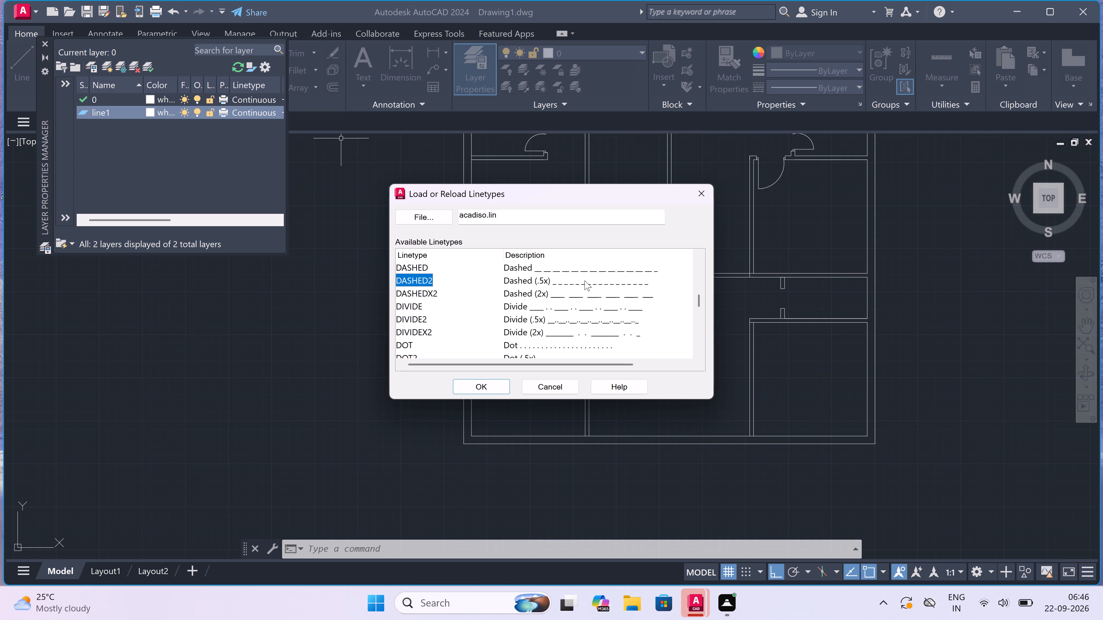
click(485, 386)
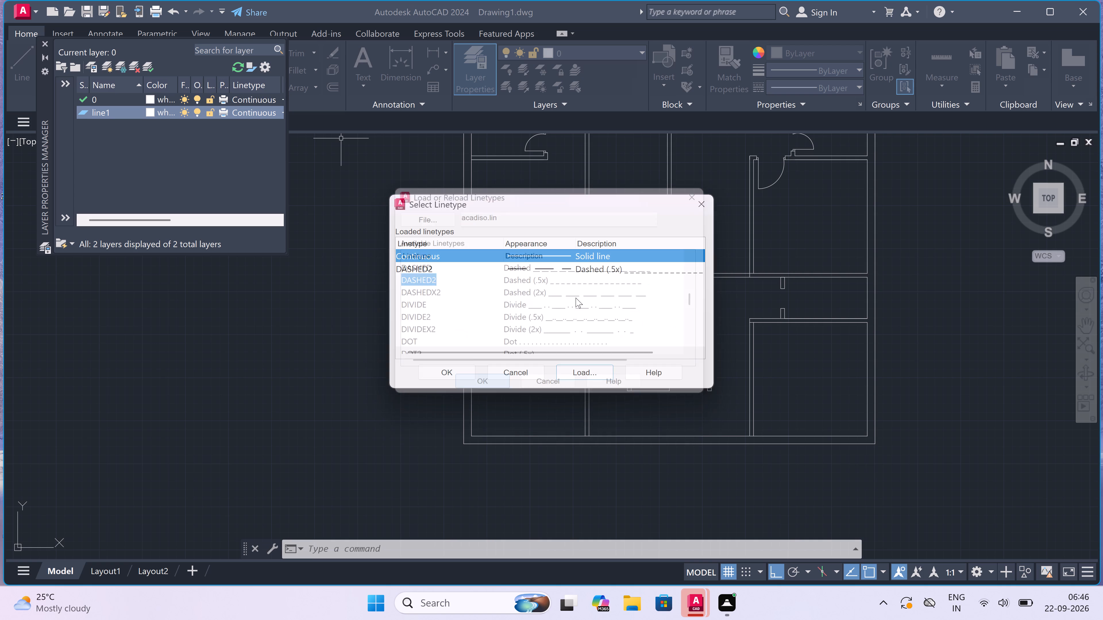
Assign the DASHED2 linetype to layer line1.
click(652, 271)
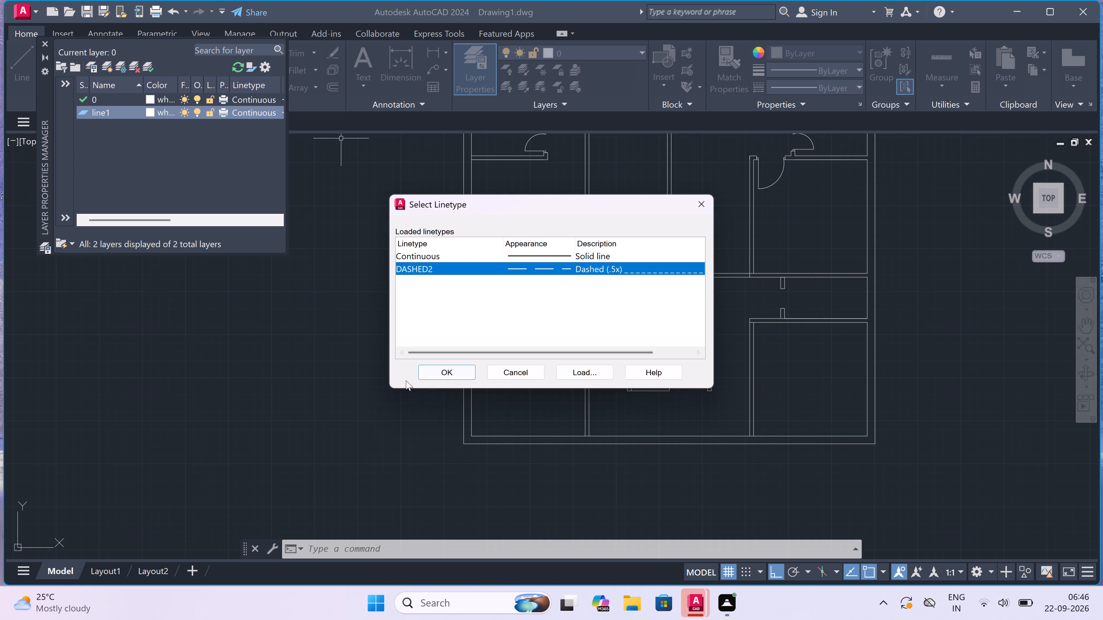
click(443, 373)
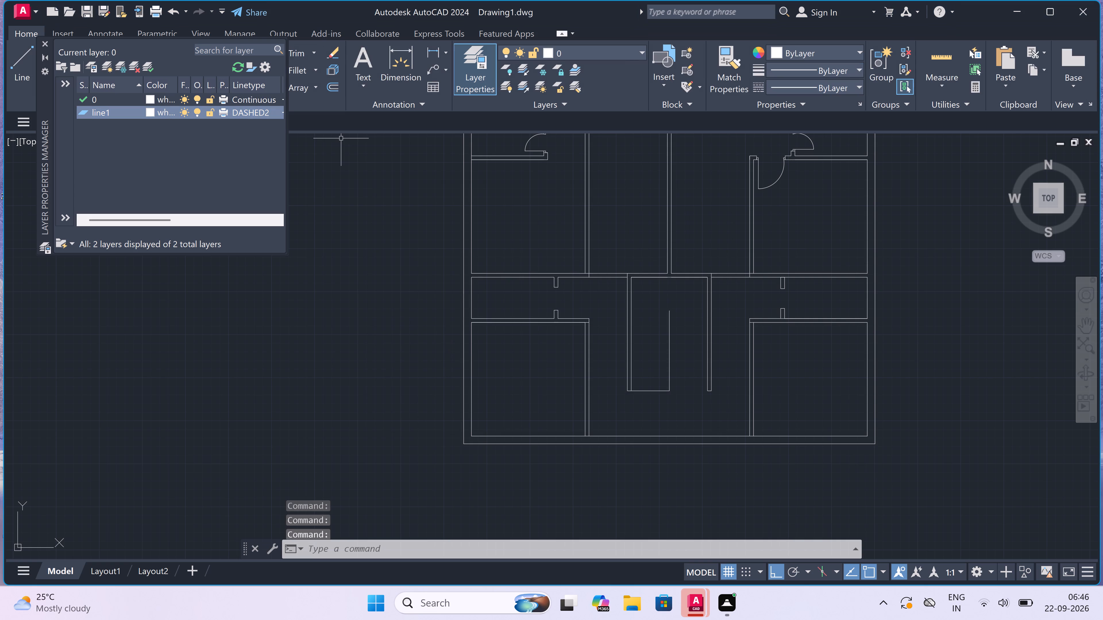
Set the colour of layer line1 to index colour 254.
click(152, 112)
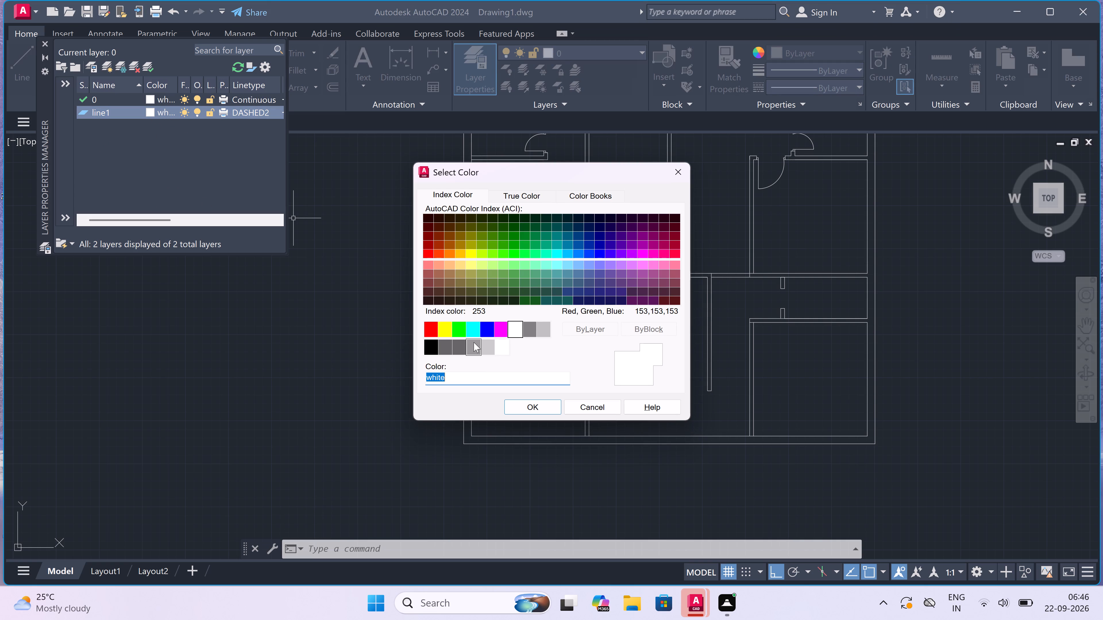
click(483, 345)
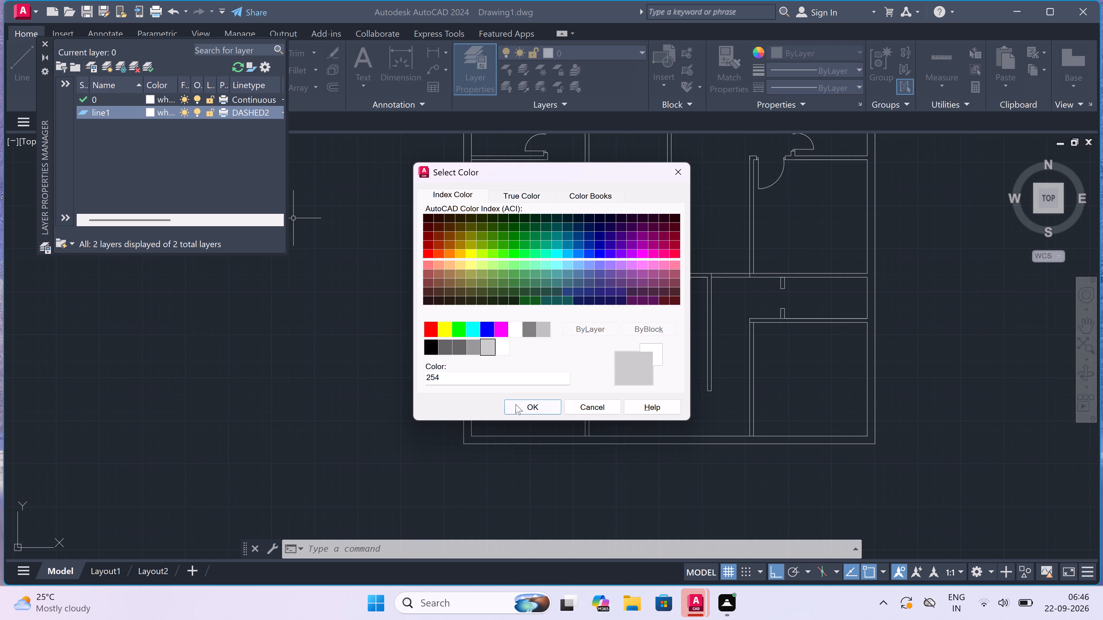
drag(518, 406, 521, 407)
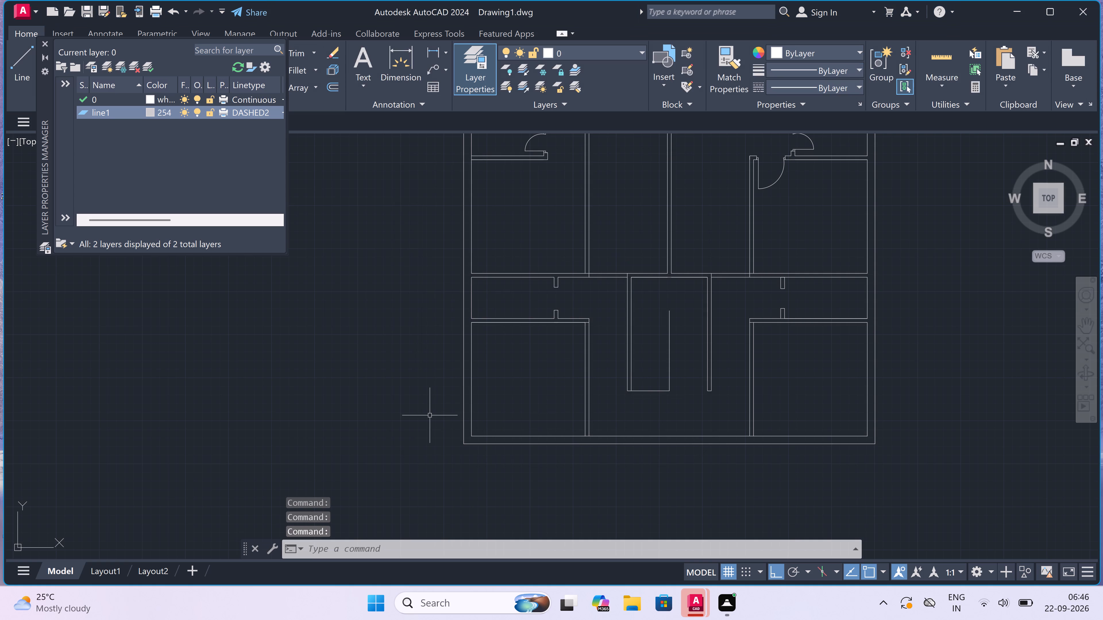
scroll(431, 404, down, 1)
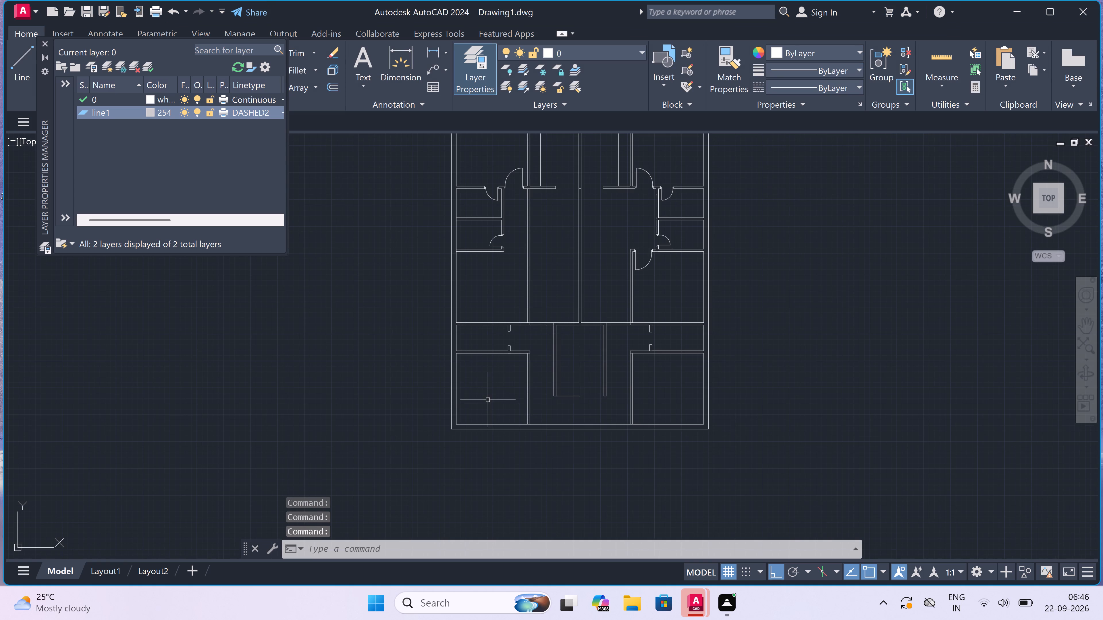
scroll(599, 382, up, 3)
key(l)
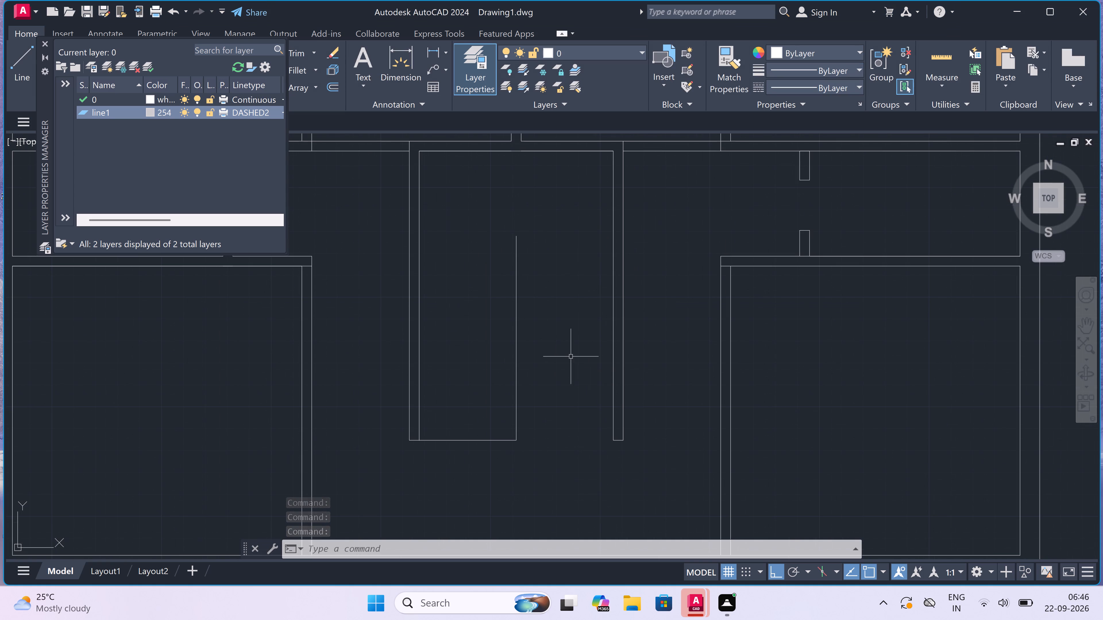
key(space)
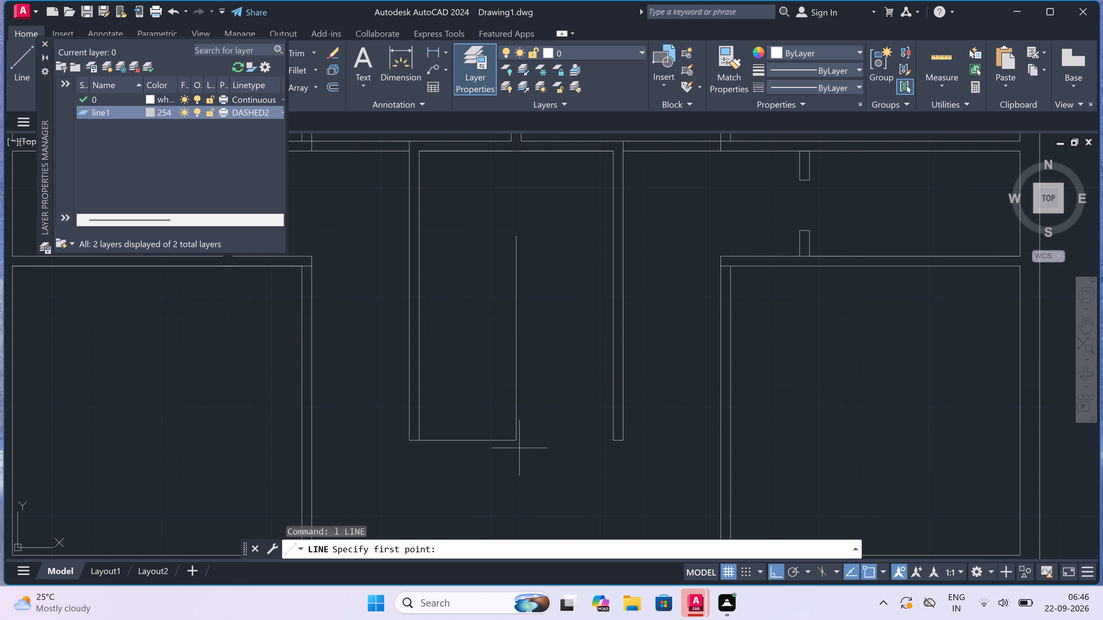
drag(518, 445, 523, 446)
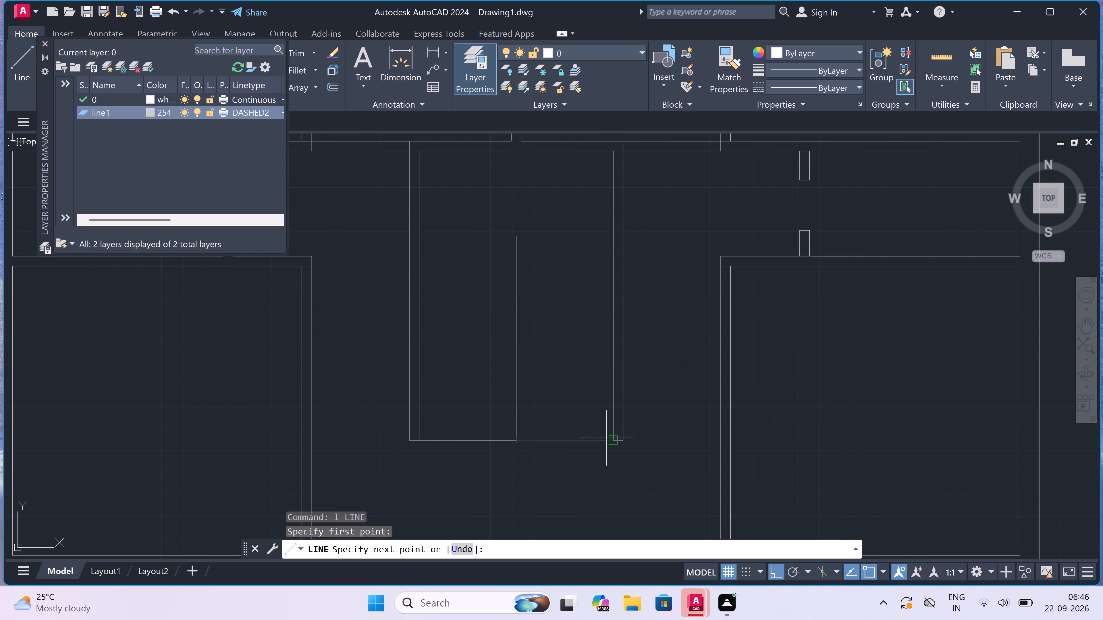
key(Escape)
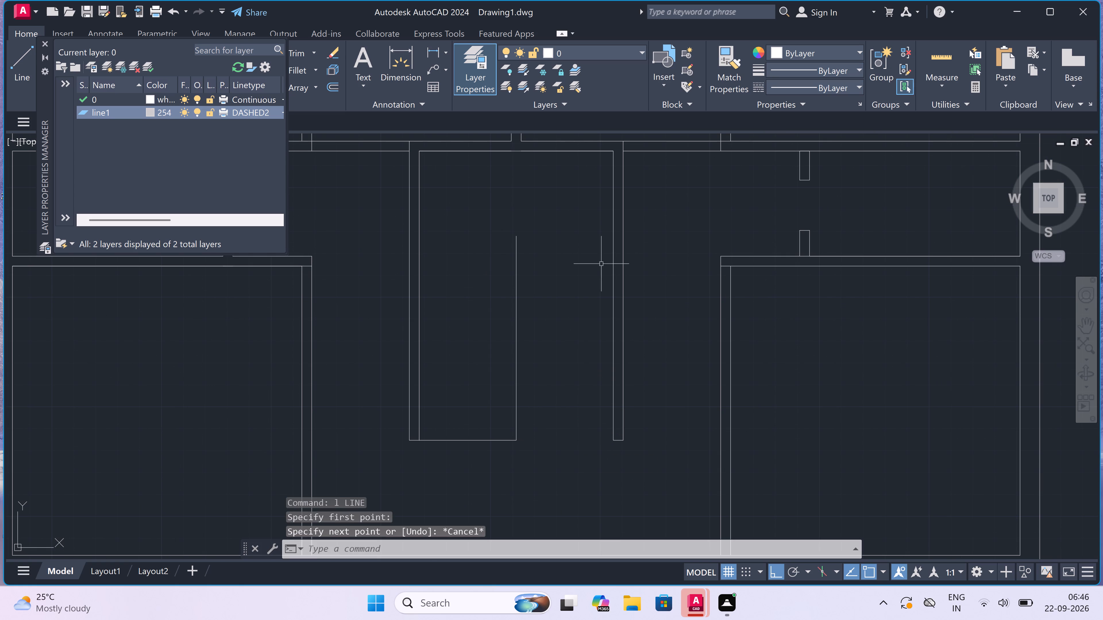
With line1 as the current layer, draw a horizontal line from the middle line's lower end to the right enclosure wall.
click(579, 50)
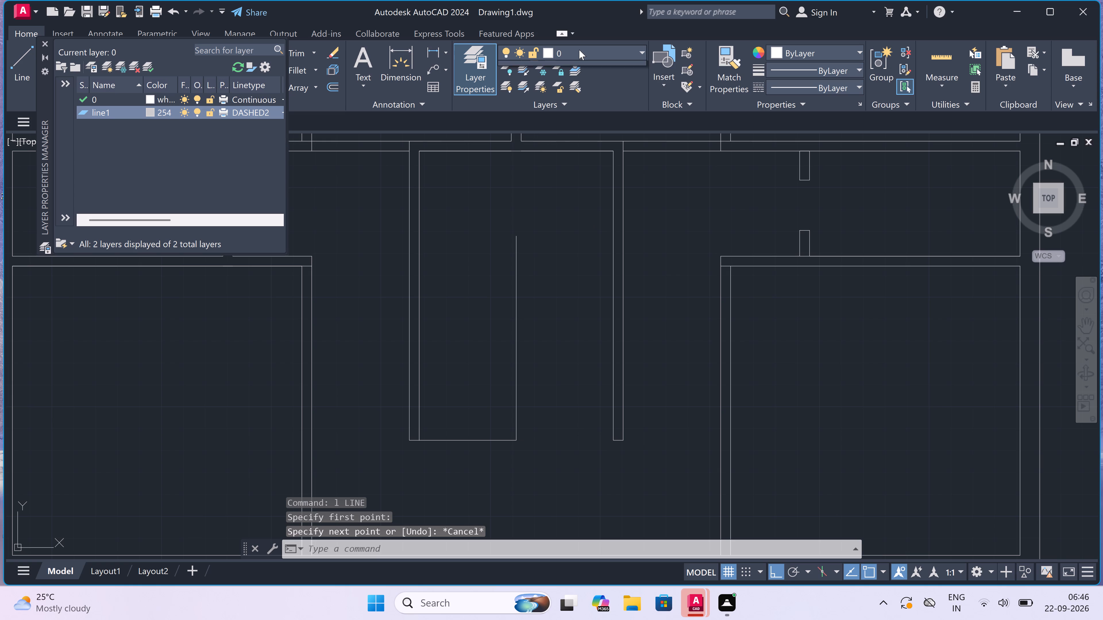
click(576, 83)
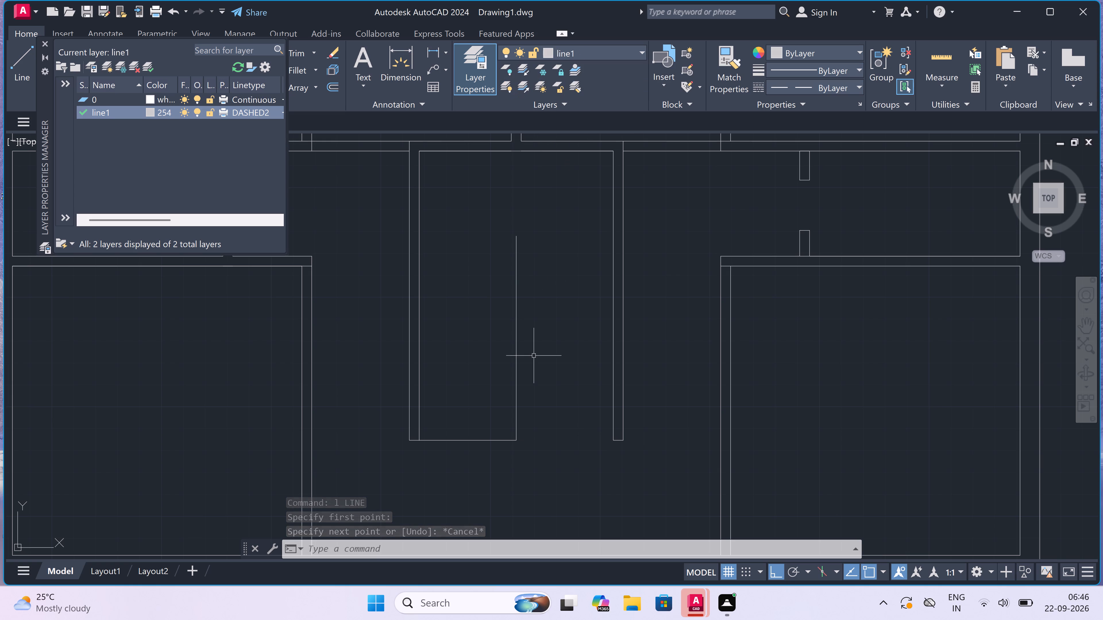
text(l)
key(space)
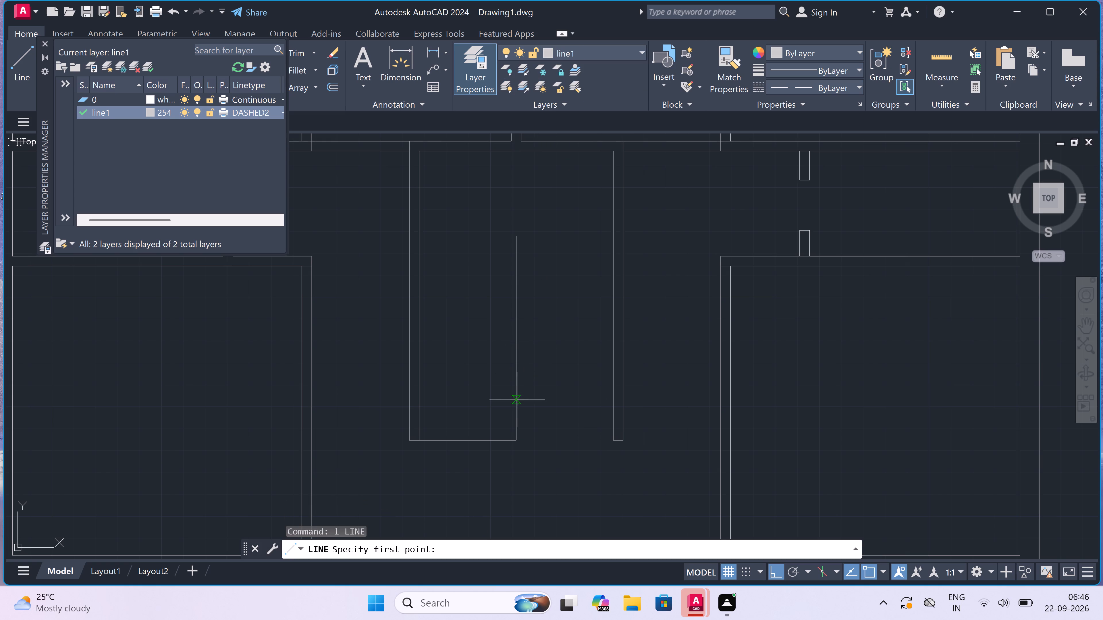
drag(516, 439, 525, 442)
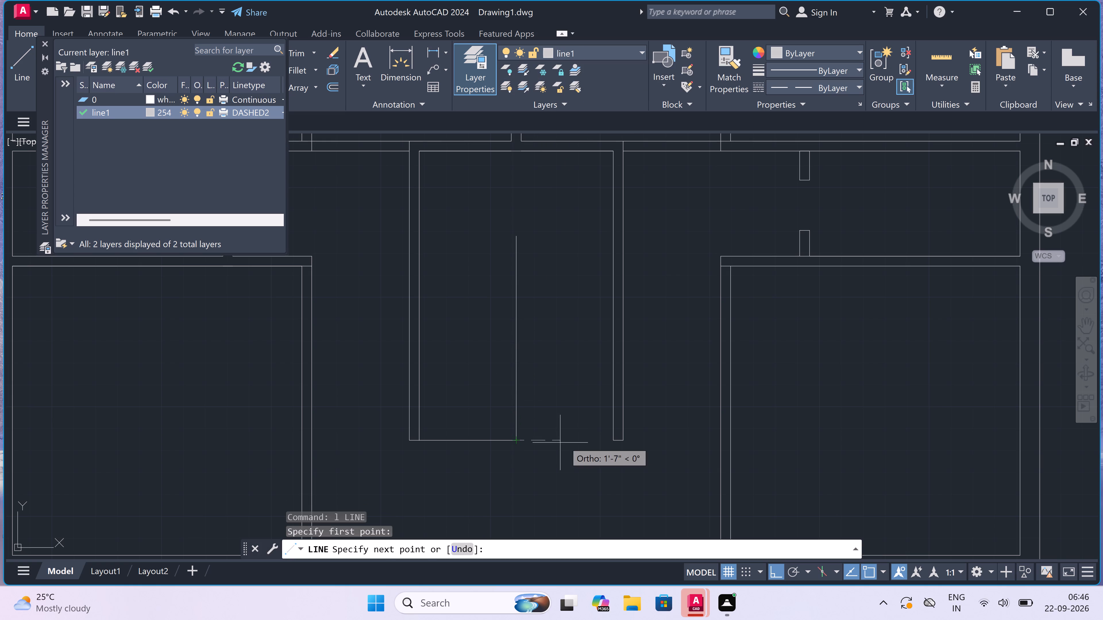
click(609, 438)
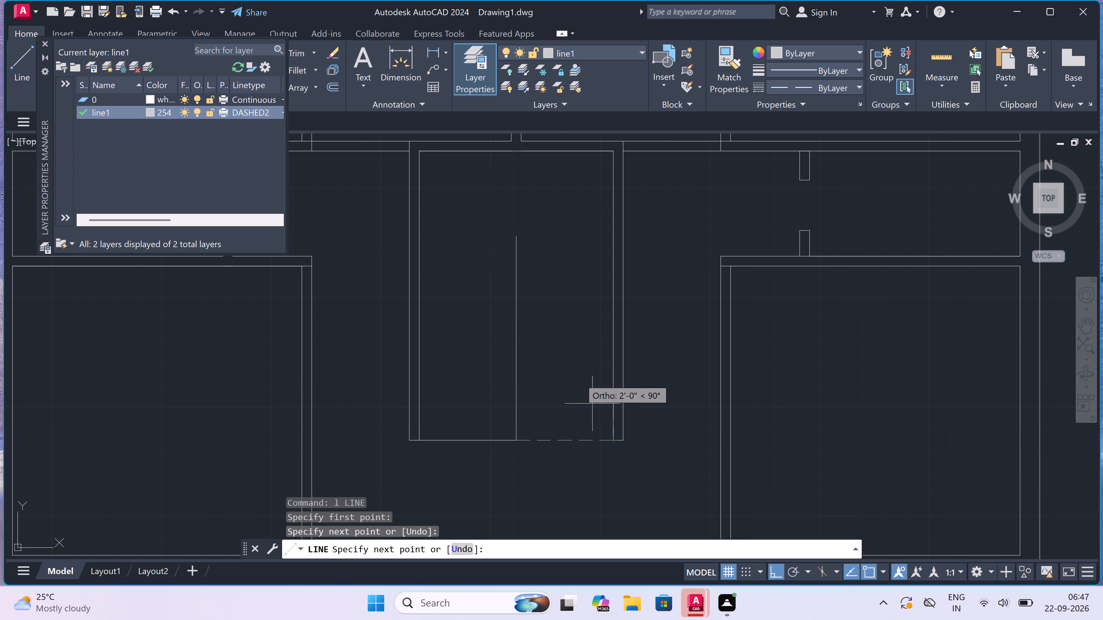
key(Escape)
Offset the dashed line upward repeatedly at 9" spacing, making ten copies up to near the middle line's upper end.
key(o)
key(space)
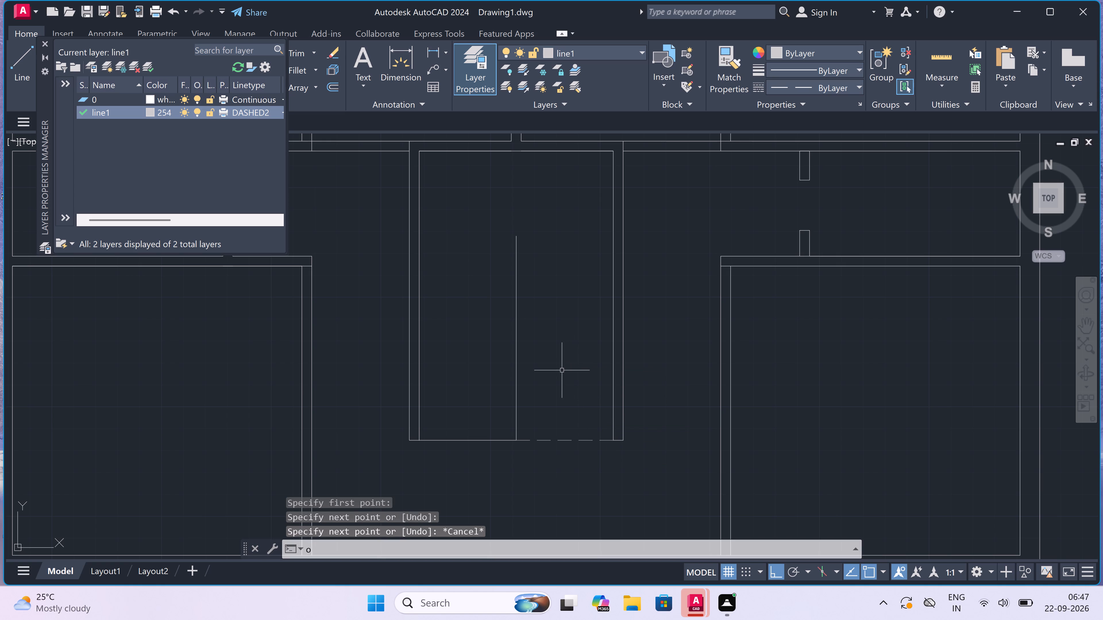
drag(535, 442, 536, 434)
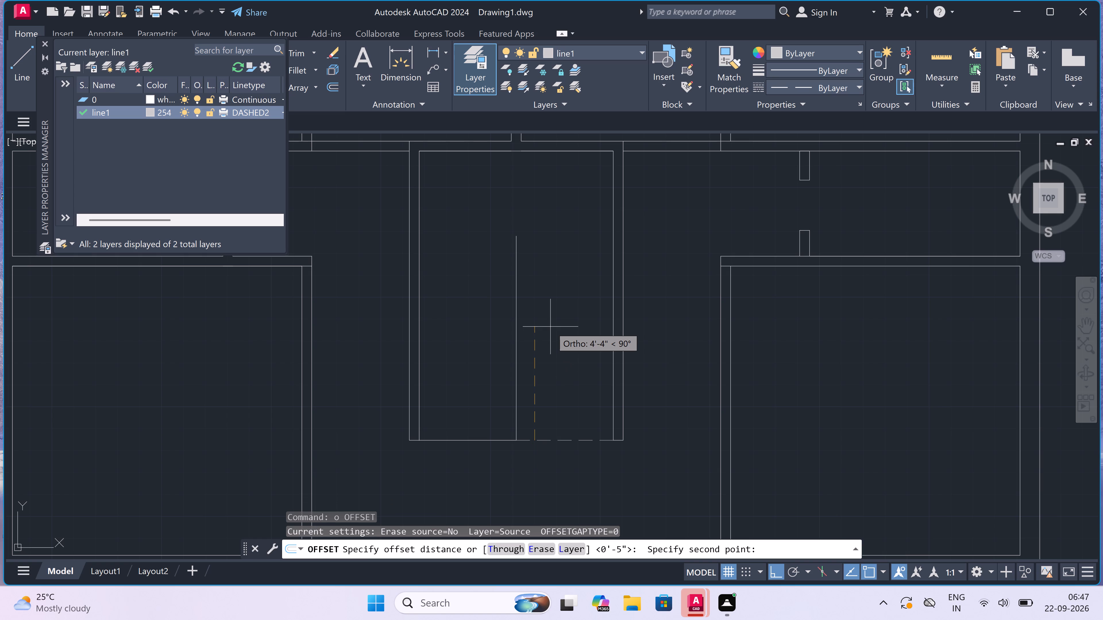
text(10)
key(BackSpace)
key(BackSpace)
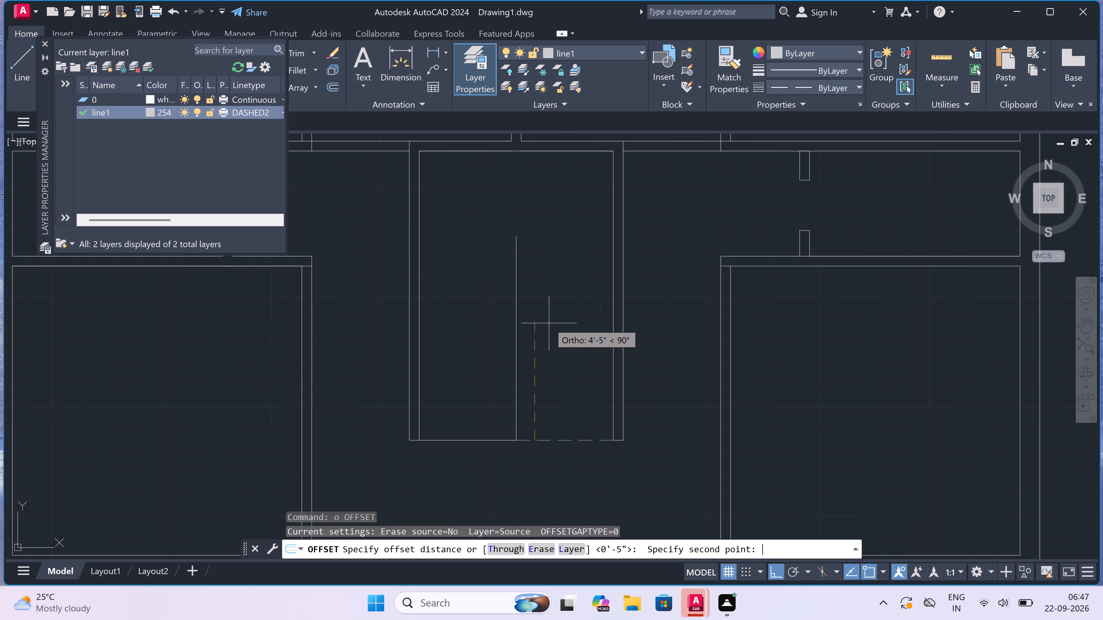
key(9)
text(")
key(space)
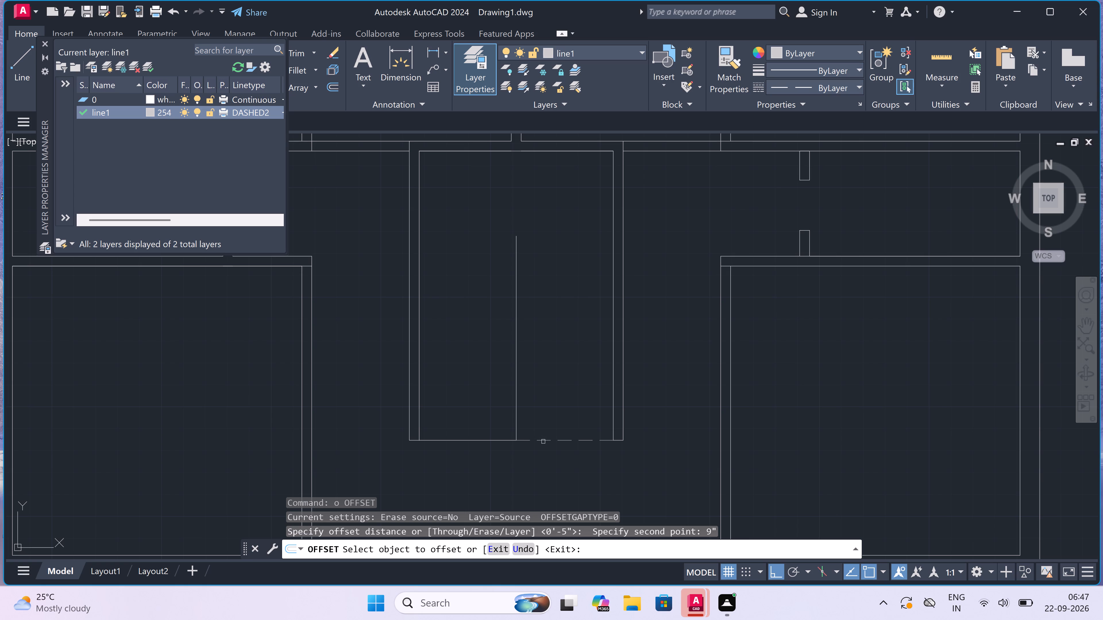
drag(543, 441, 544, 434)
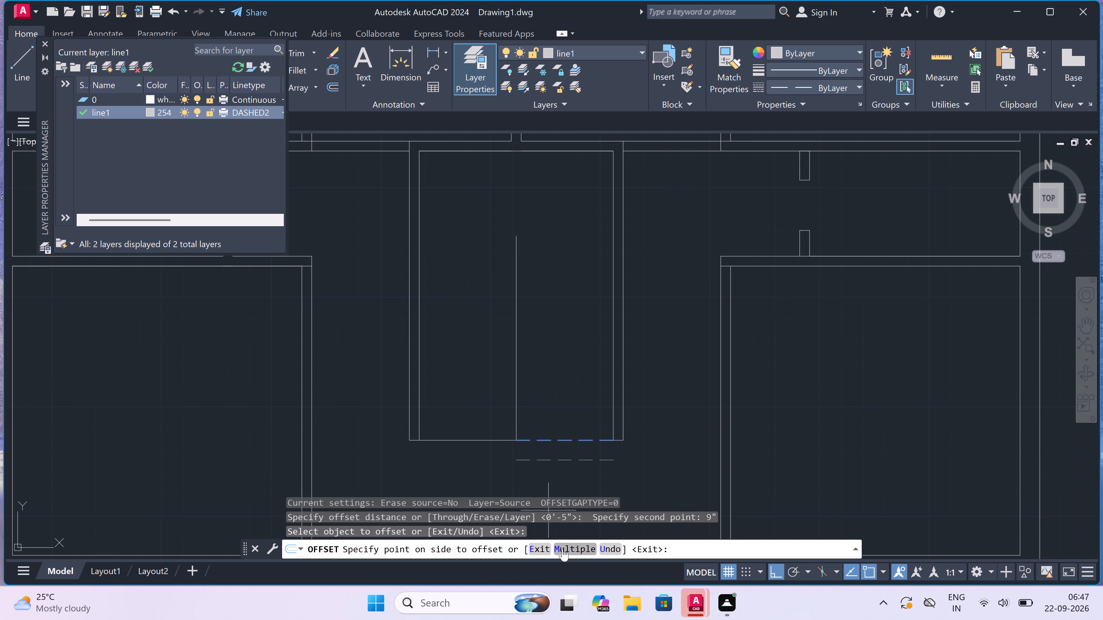
click(563, 549)
click(537, 270)
click(539, 268)
click(541, 266)
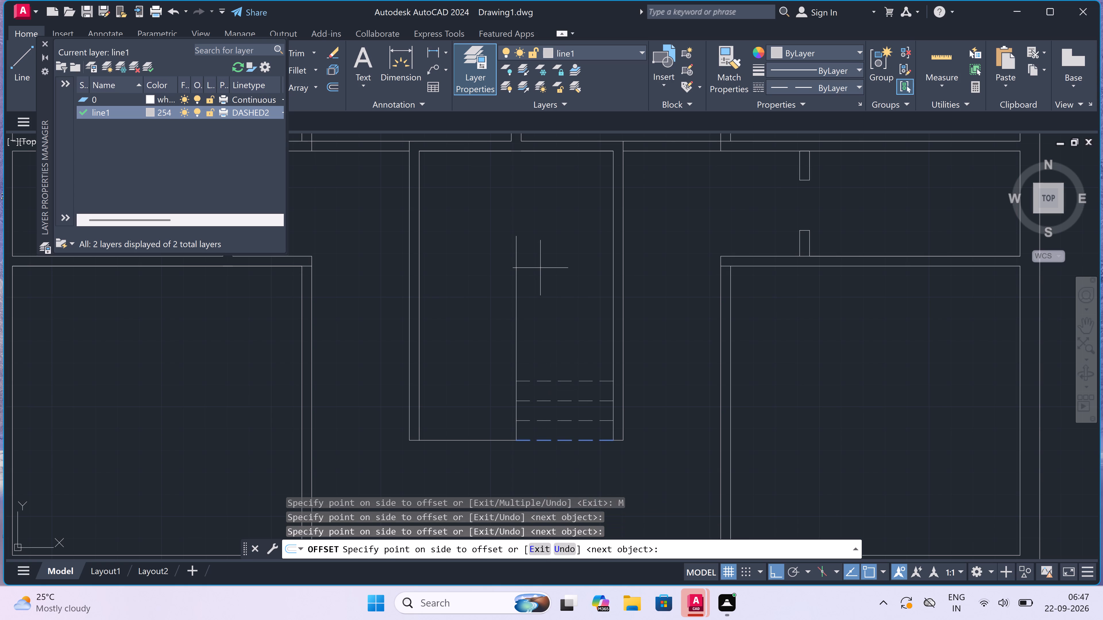
triple_click(543, 261)
click(545, 257)
click(545, 255)
click(545, 251)
click(545, 246)
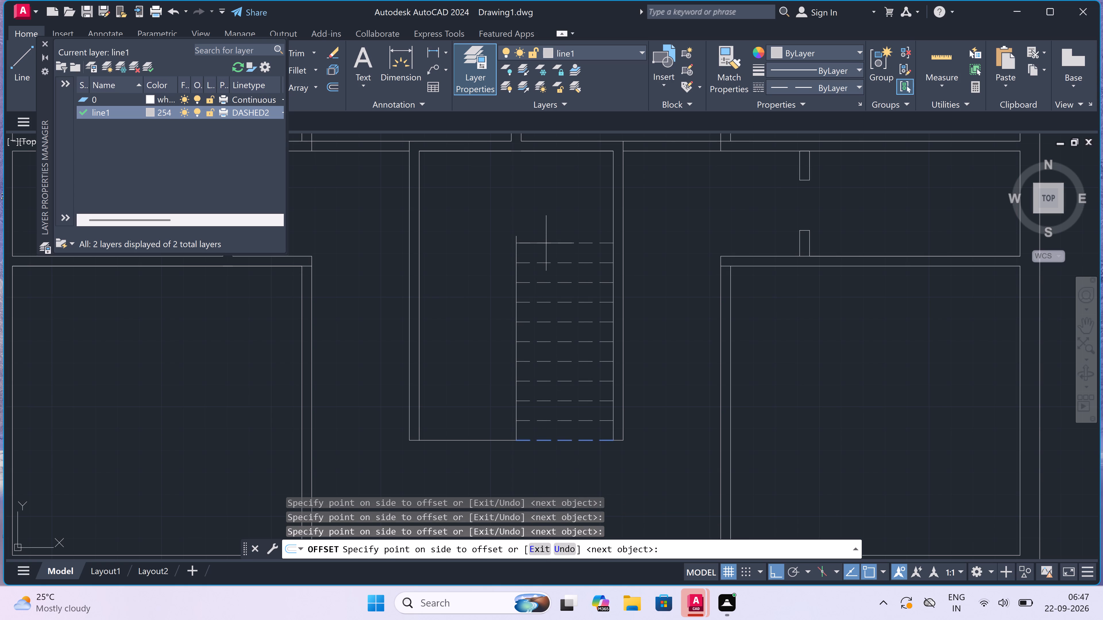
click(550, 227)
key(Escape)
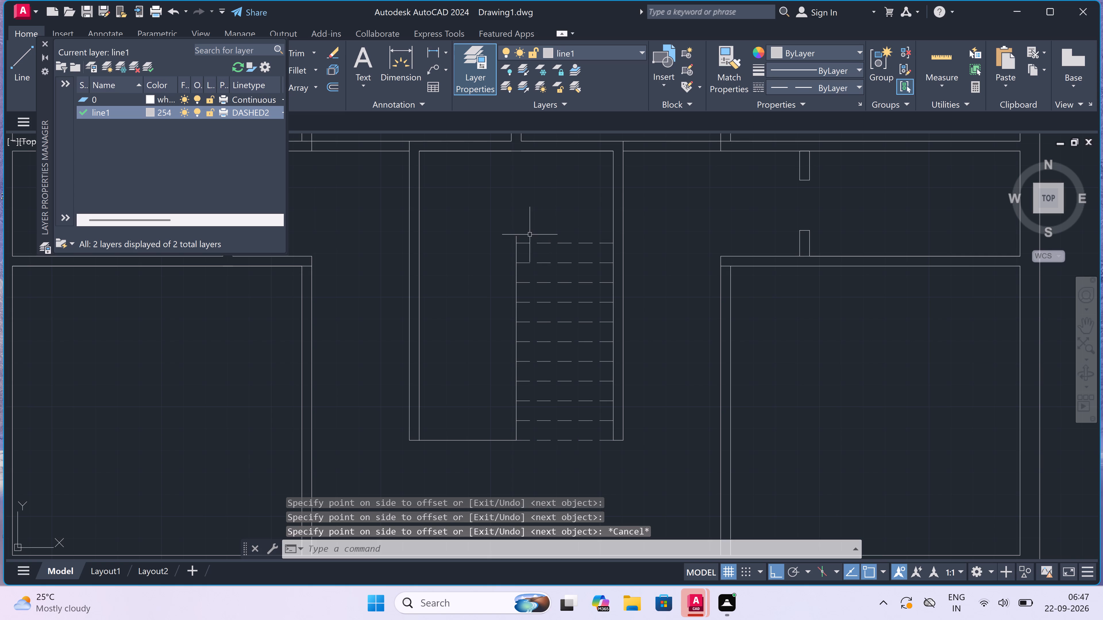
Trim the short stub of the vertical middle line that projects above the topmost dashed line.
scroll(514, 253, up, 1)
text(tr)
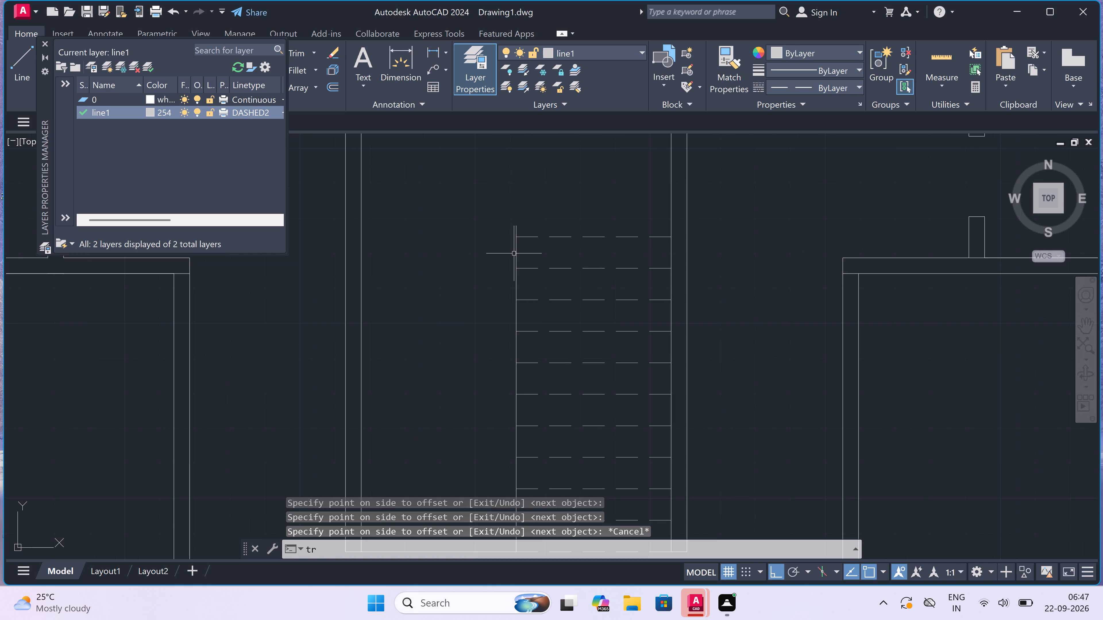
key(space)
scroll(520, 243, up, 2)
click(520, 204)
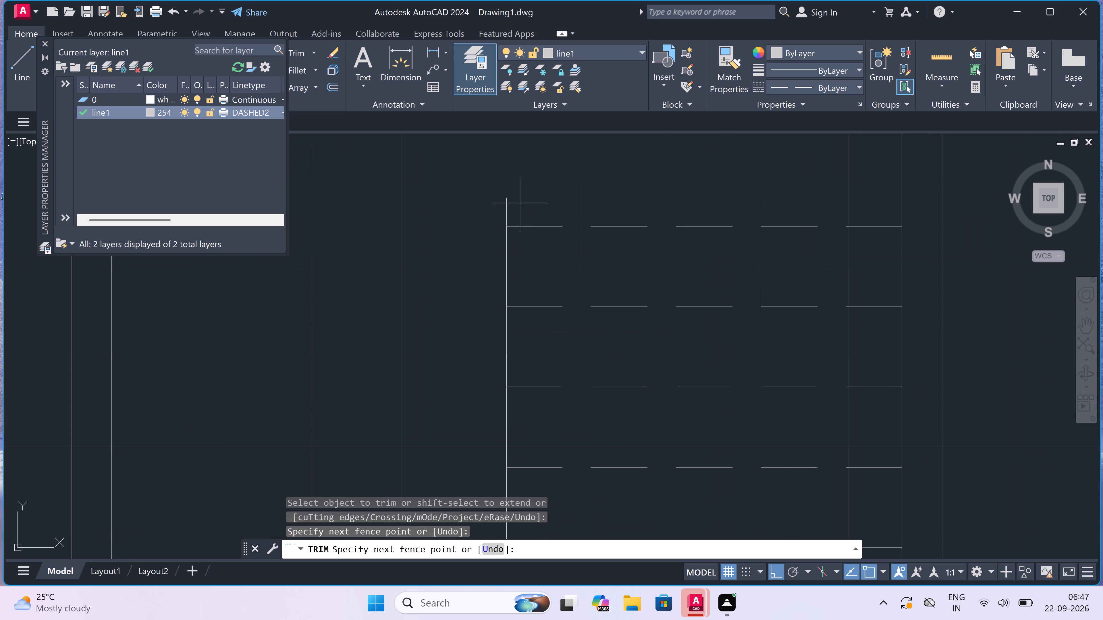
click(480, 221)
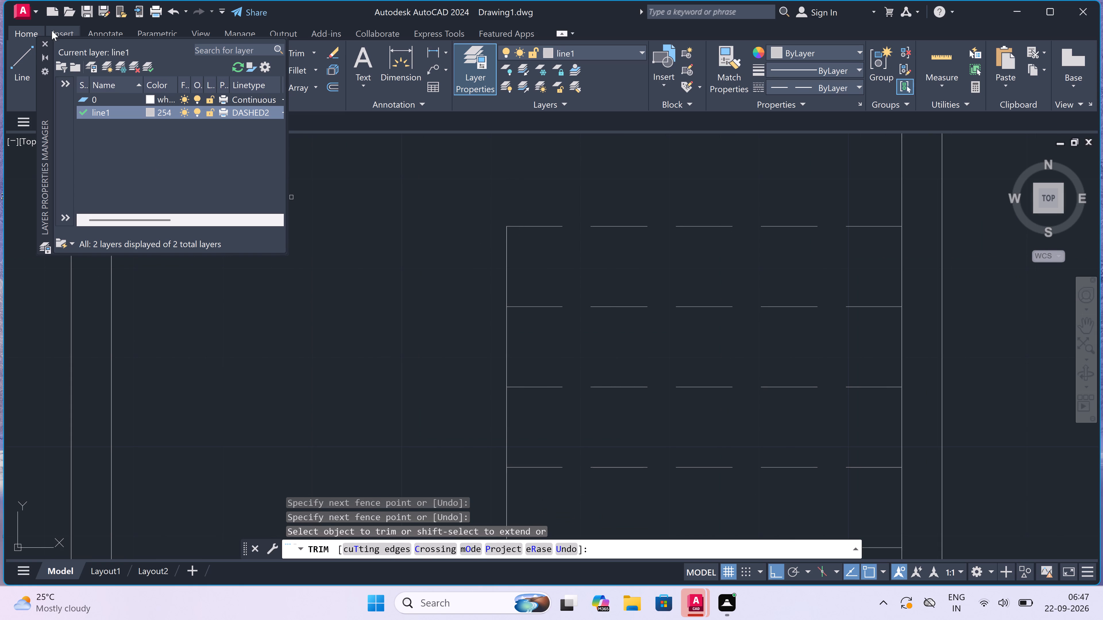
Close the layer properties manager and end the Trim command.
click(44, 39)
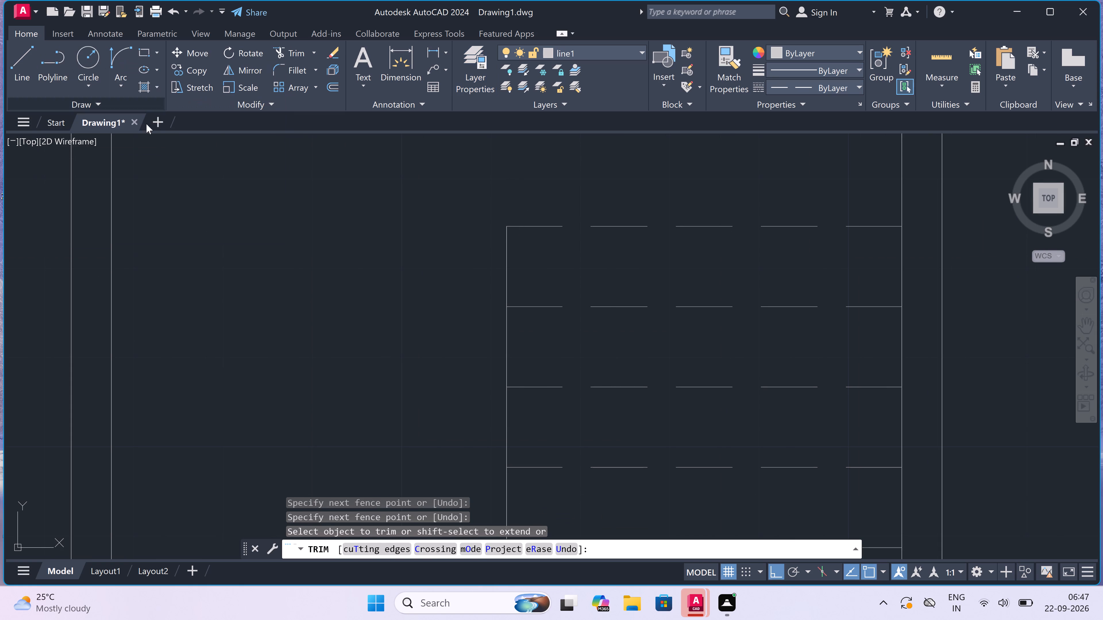
scroll(178, 140, down, 5)
scroll(193, 183, down, 4)
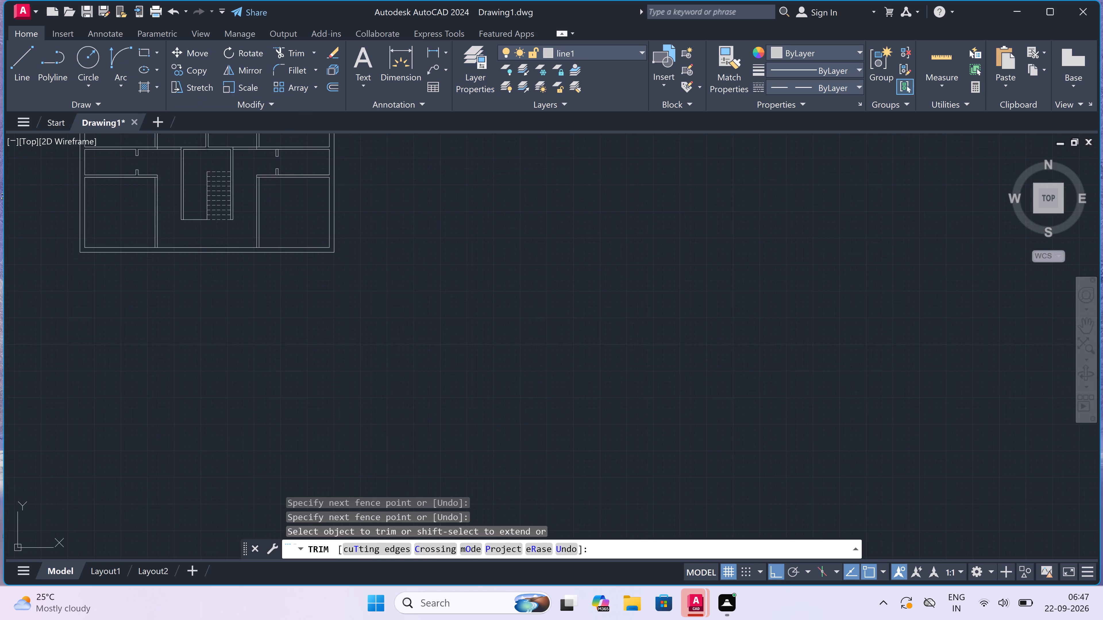
scroll(193, 183, down, 1)
scroll(138, 155, up, 5)
scroll(197, 189, down, 2)
scroll(388, 287, up, 1)
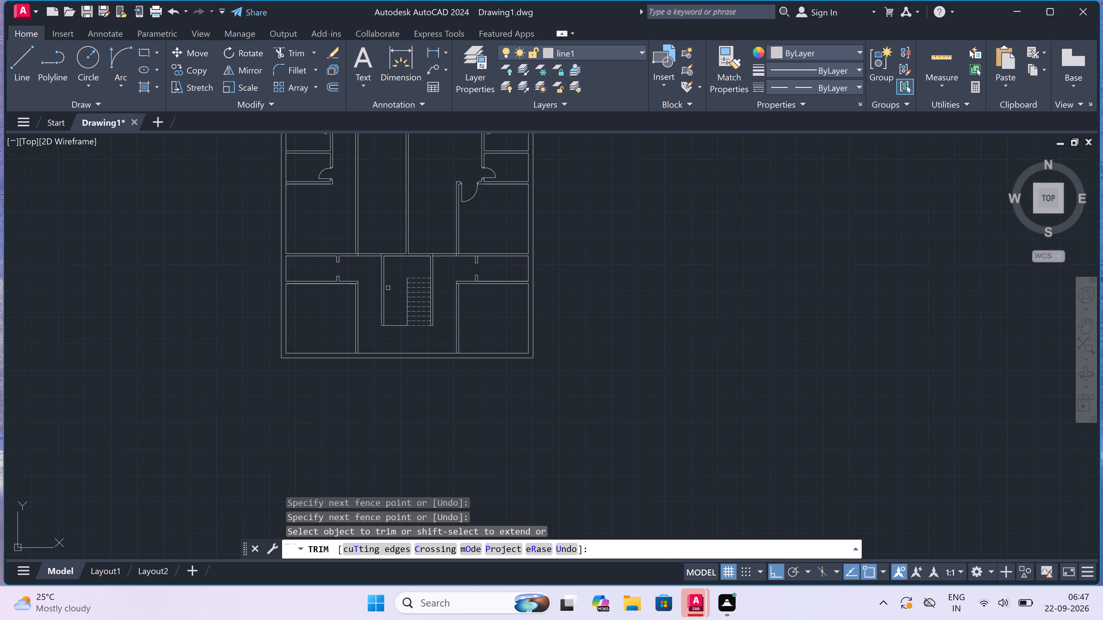
scroll(388, 287, up, 2)
key(Escape)
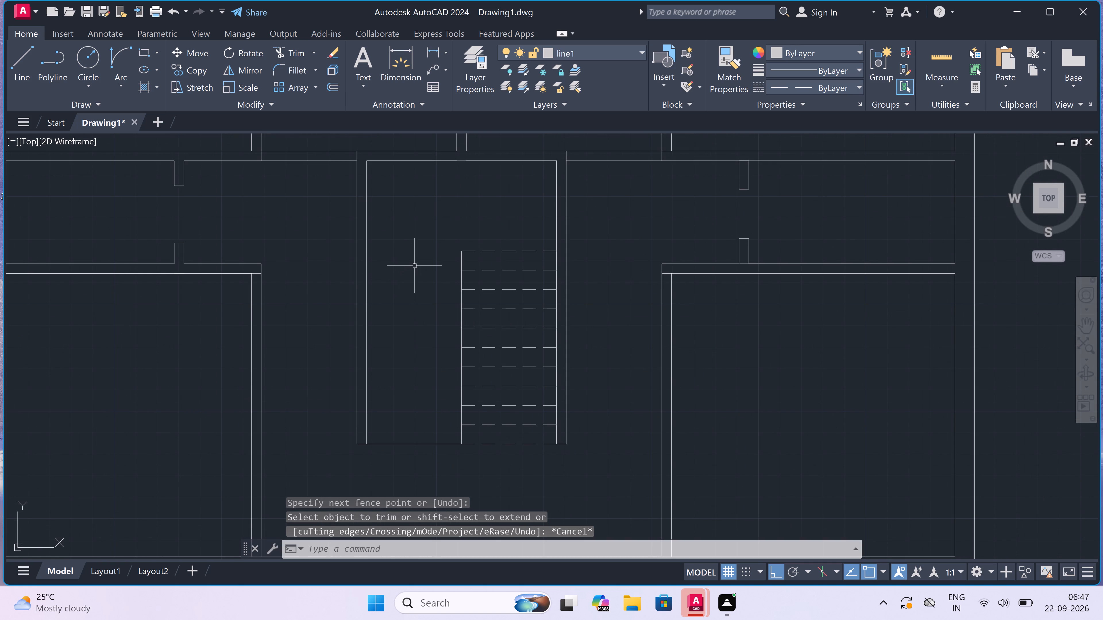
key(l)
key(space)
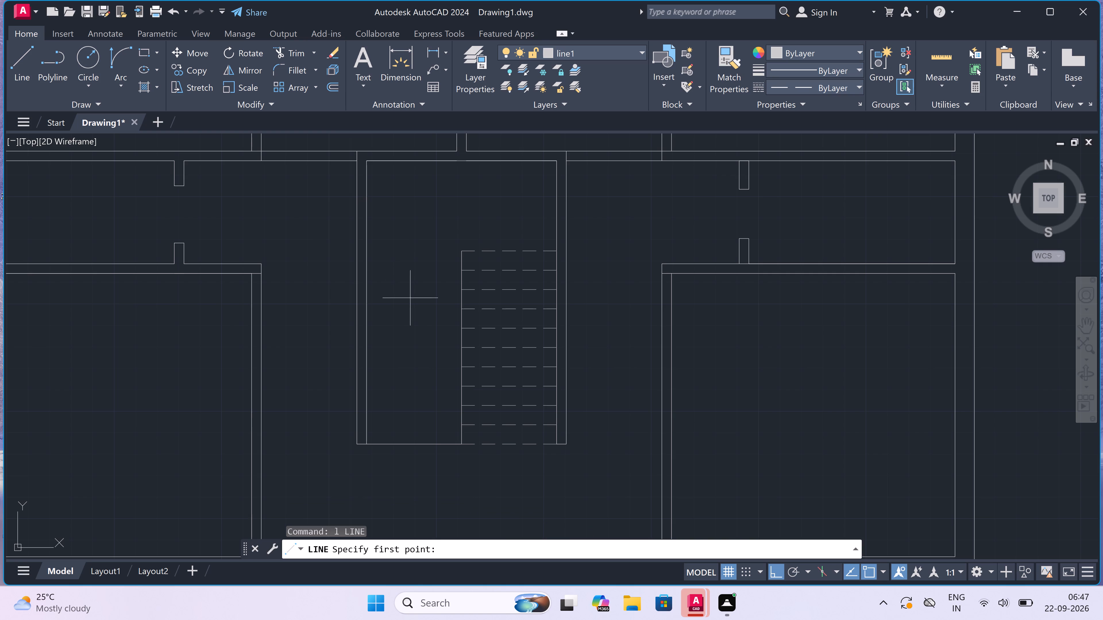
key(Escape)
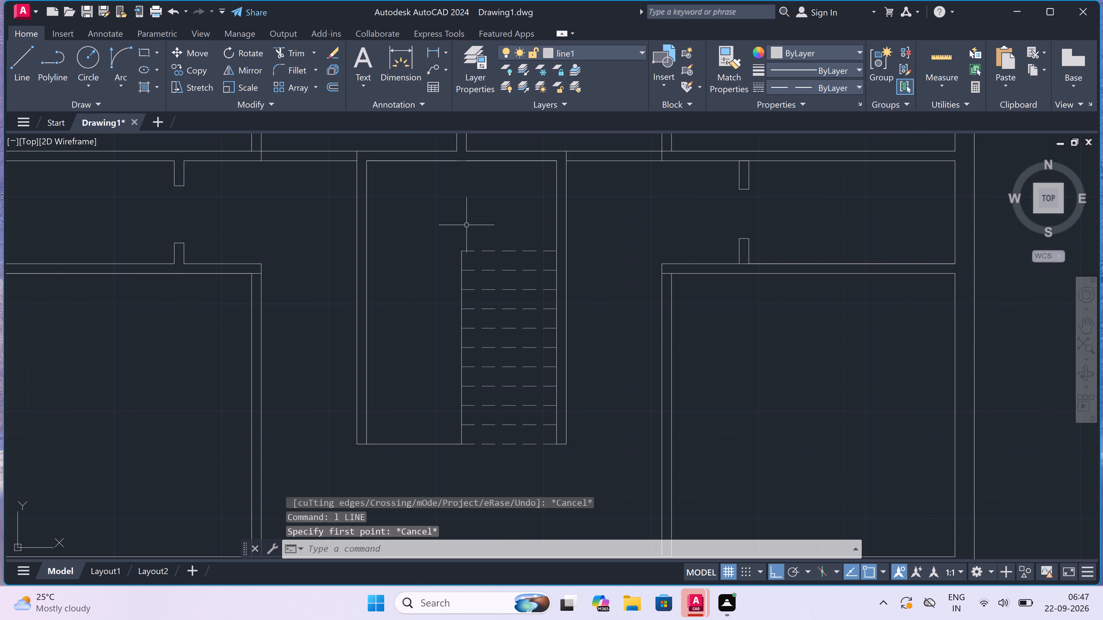
Offset the solid bottom line of the stair's left half upward repeatedly at 9" spacing, making ten treads level with the dashed ones.
key(o)
key(space)
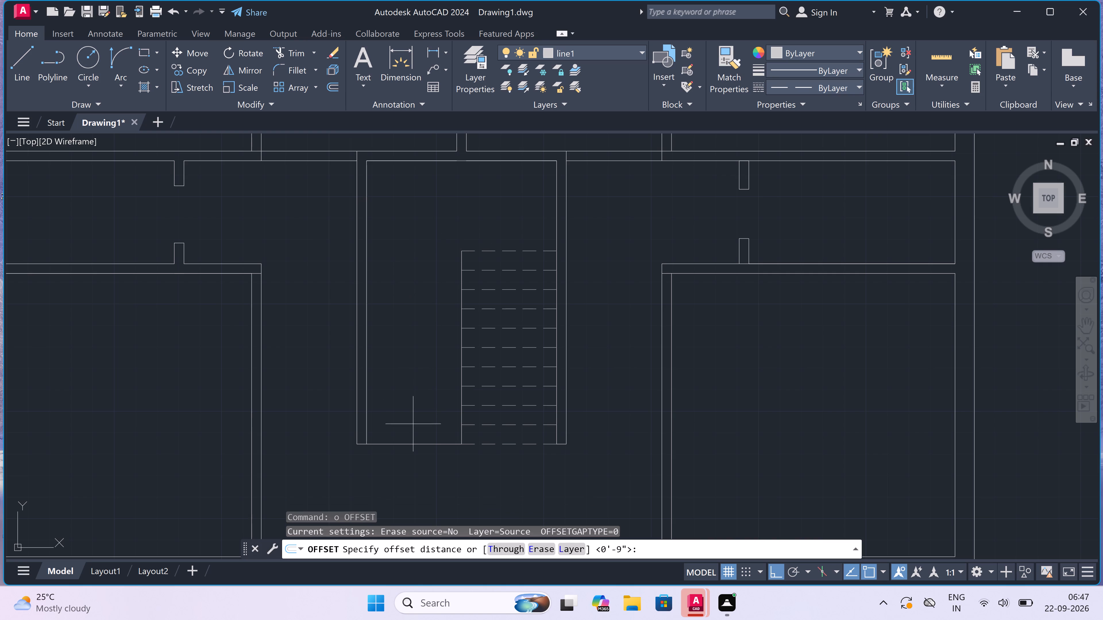
drag(406, 448, 406, 444)
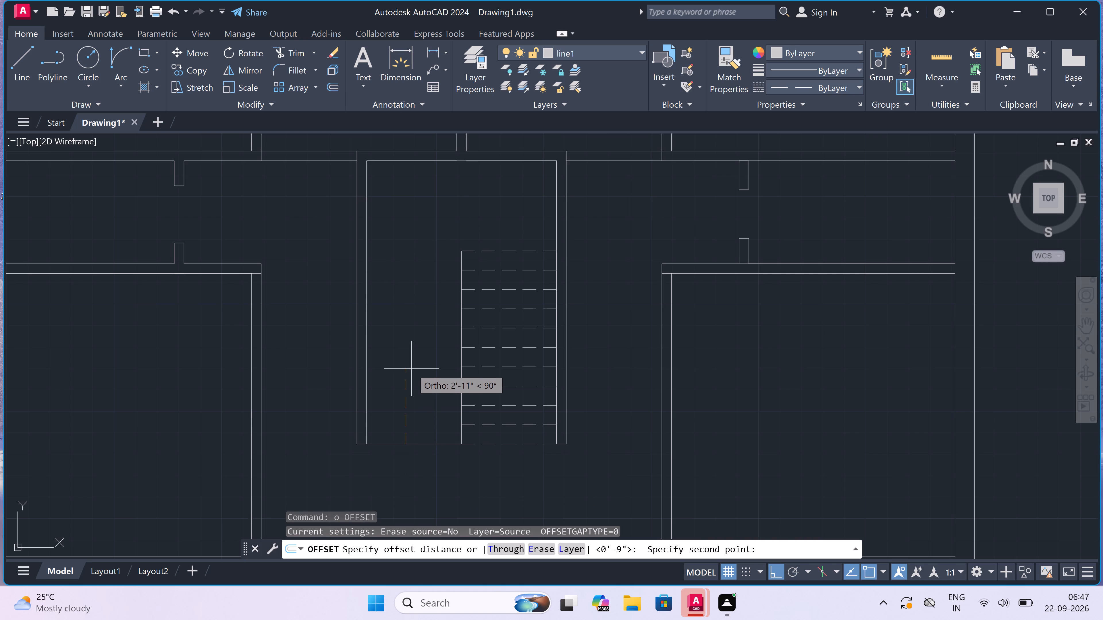
key(9)
key(shift+quotedbl)
key(space)
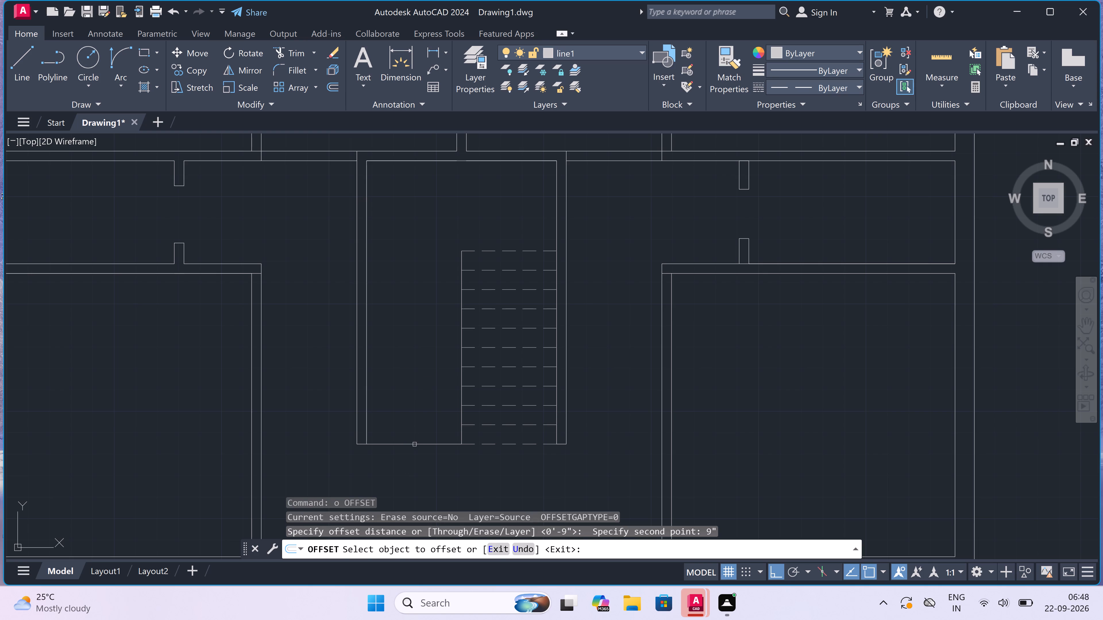
click(414, 445)
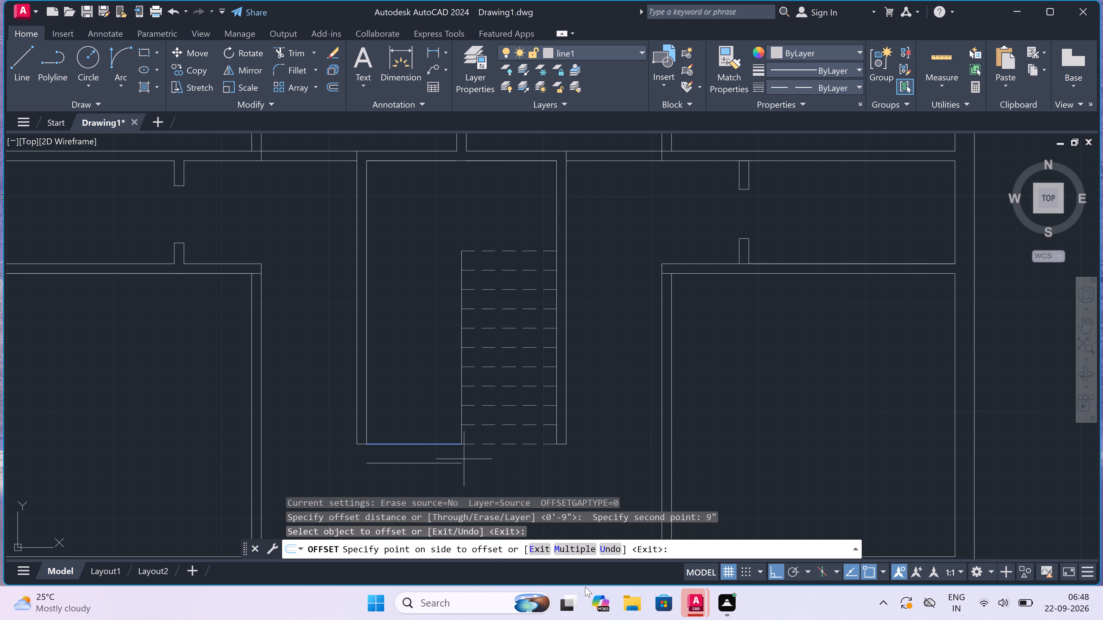
click(573, 548)
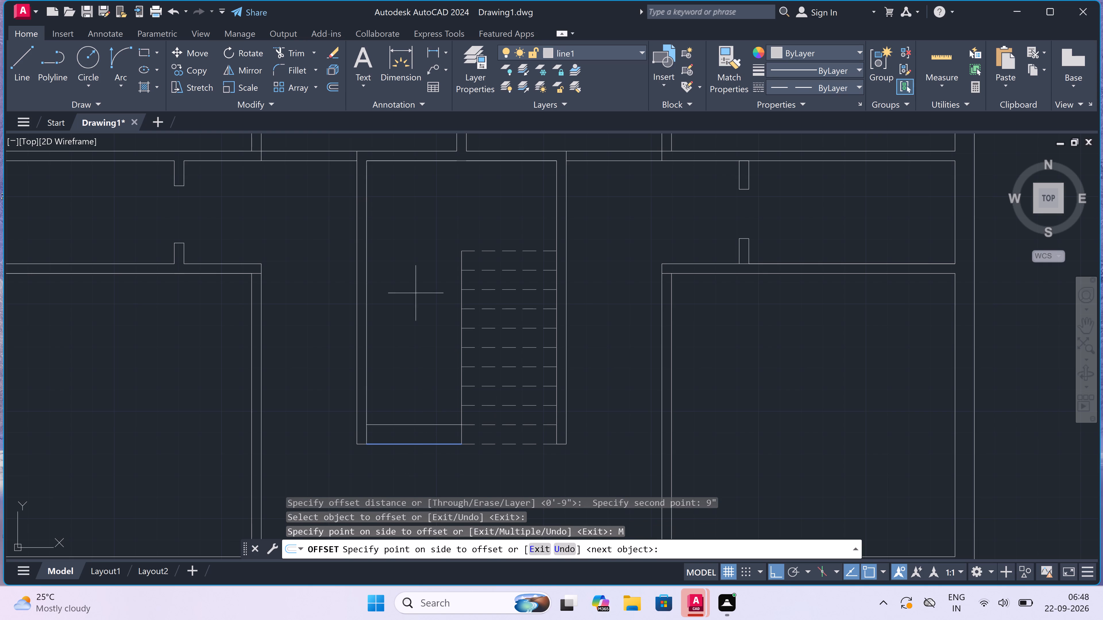
triple_click(393, 234)
triple_click(396, 233)
click(398, 232)
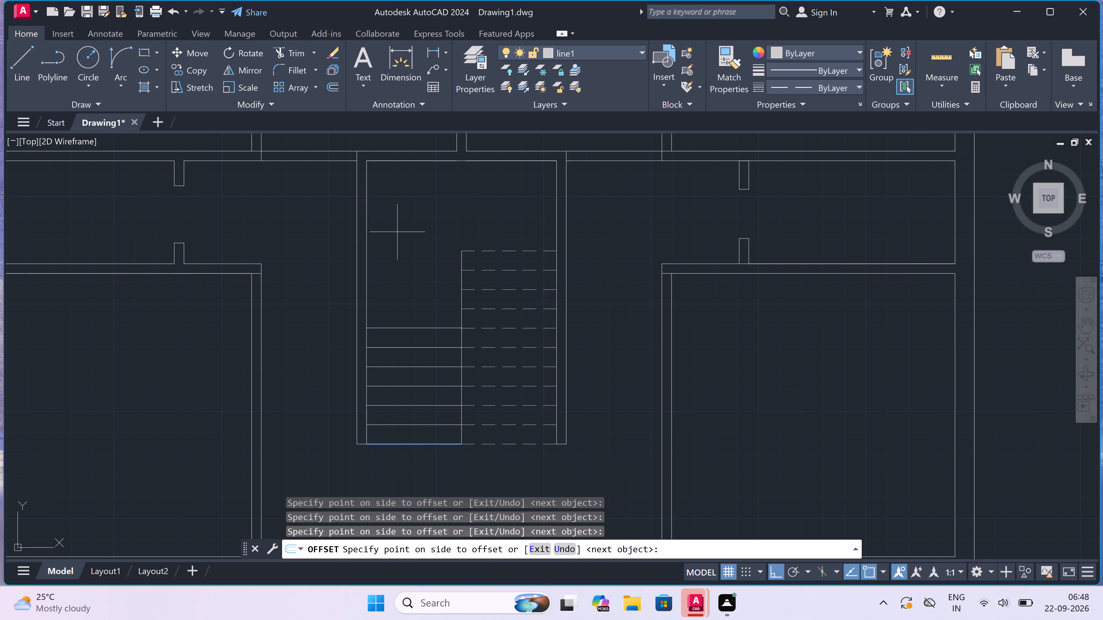
triple_click(401, 227)
double_click(407, 218)
click(408, 217)
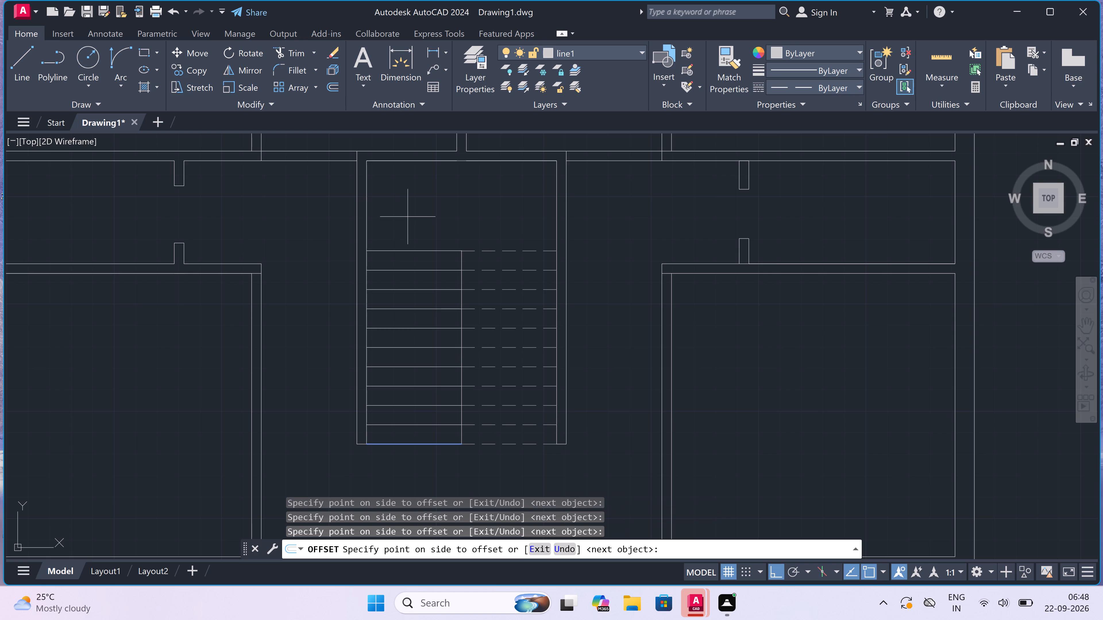
click(409, 212)
key(Escape)
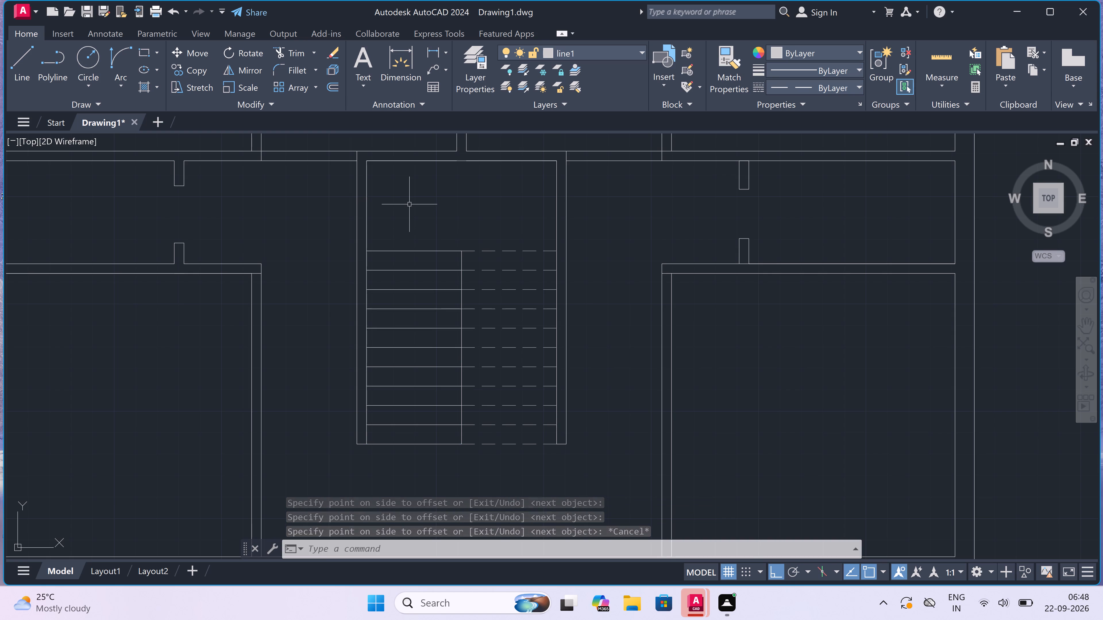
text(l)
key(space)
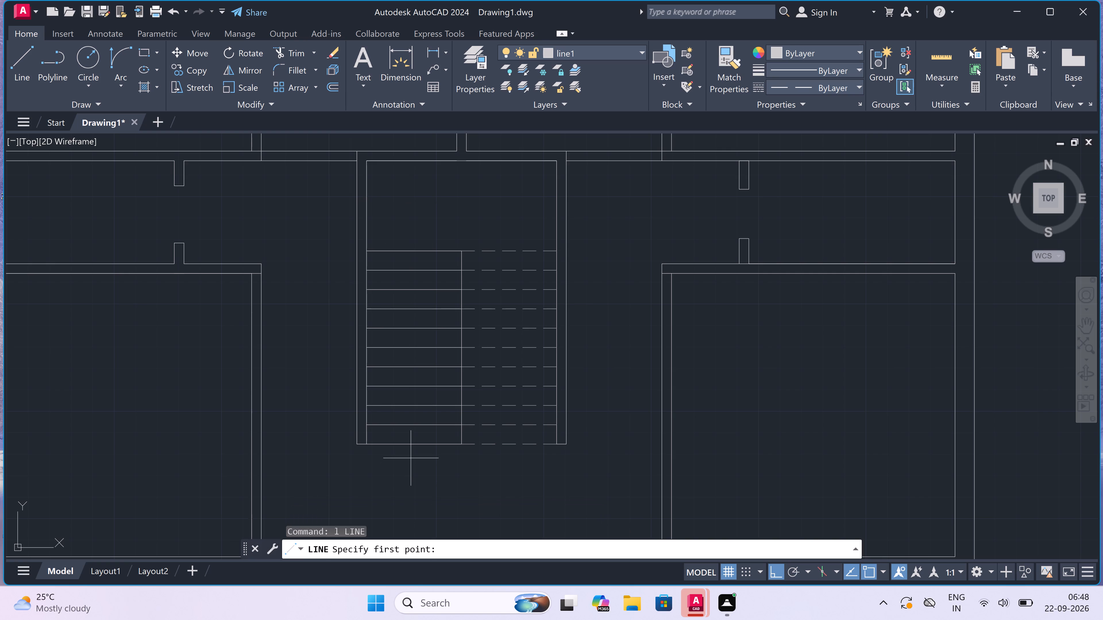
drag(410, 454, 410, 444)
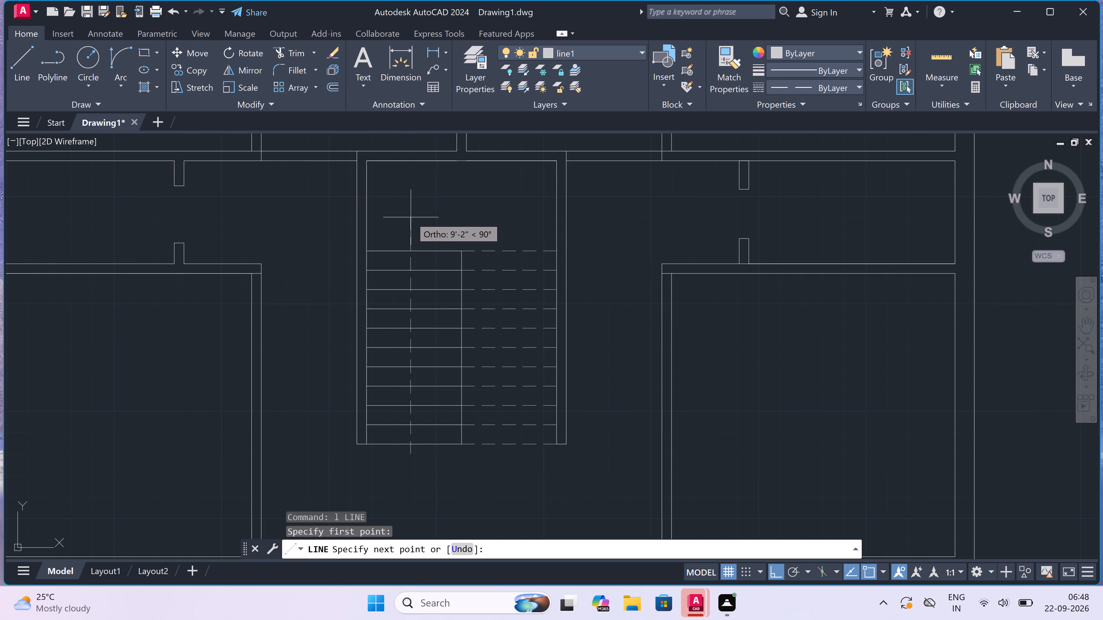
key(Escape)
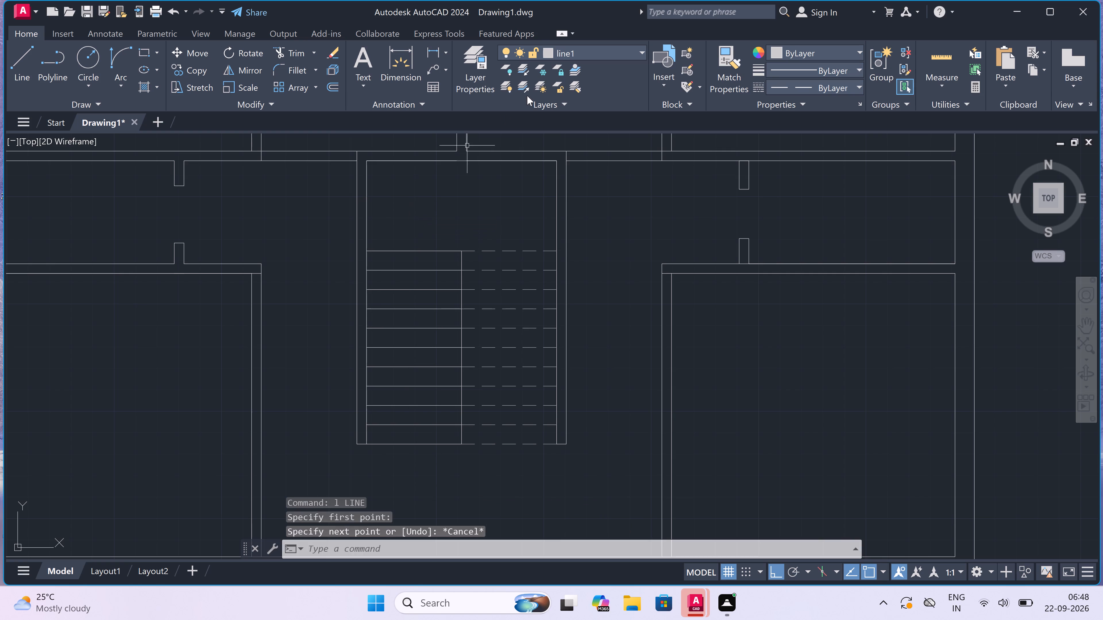
On layer 0, draw the stair direction line from below the solid flight up to the landing, across, and down to a dashed tread.
drag(564, 54, 568, 54)
click(563, 71)
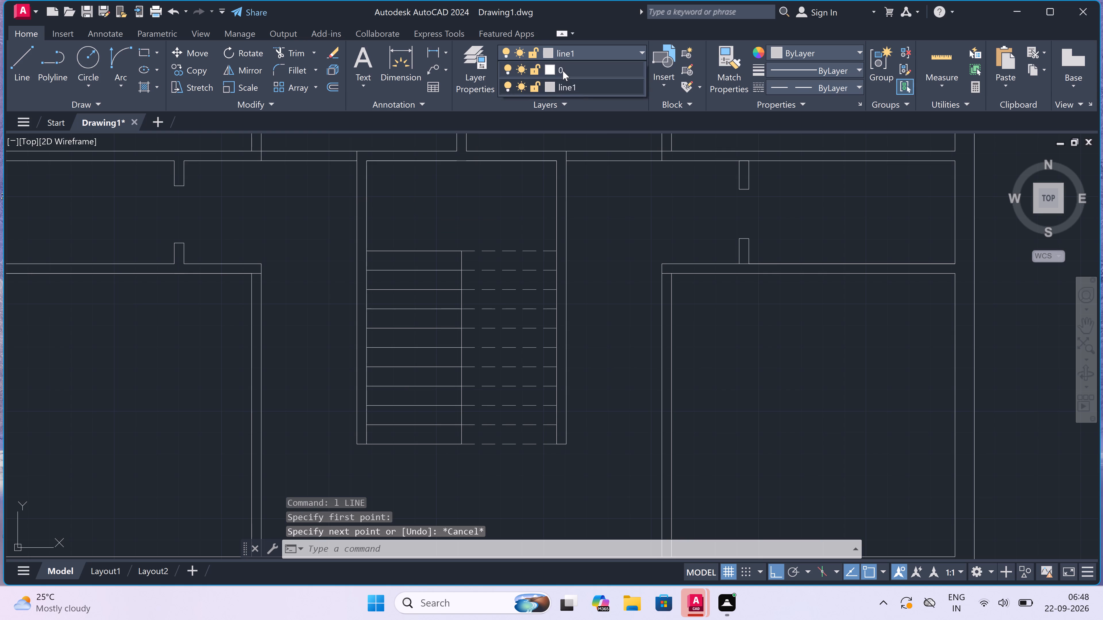
key(space)
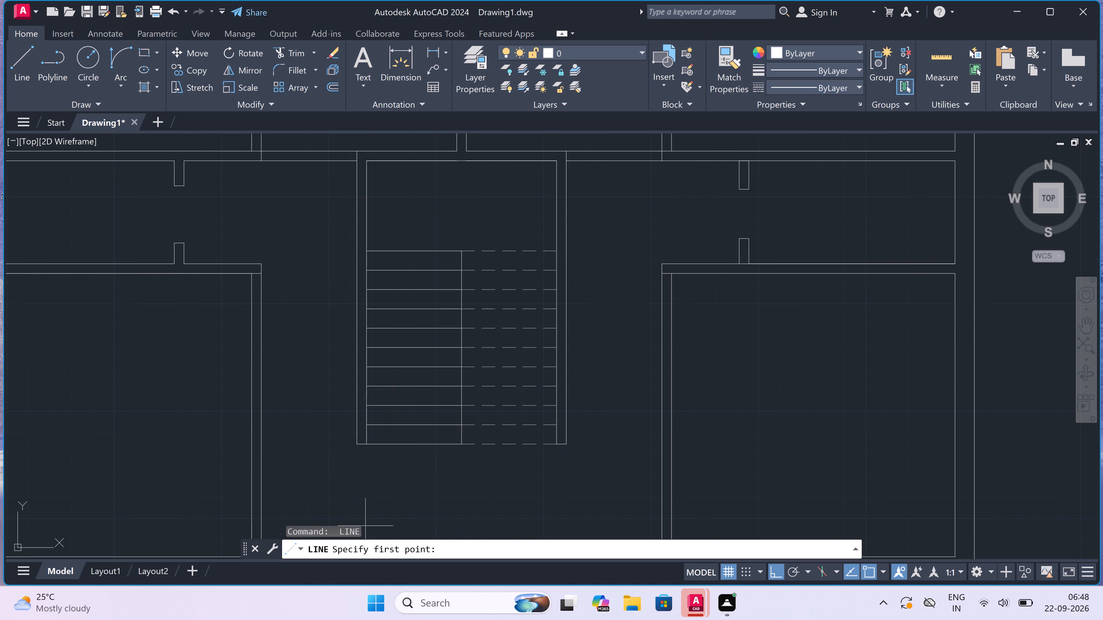
click(411, 456)
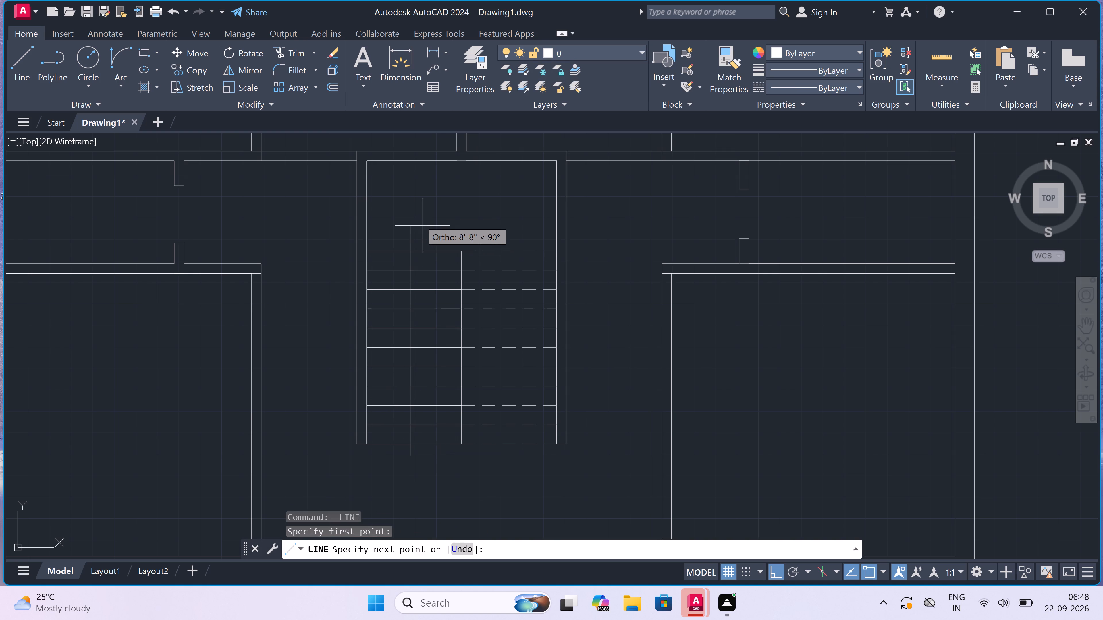
click(415, 214)
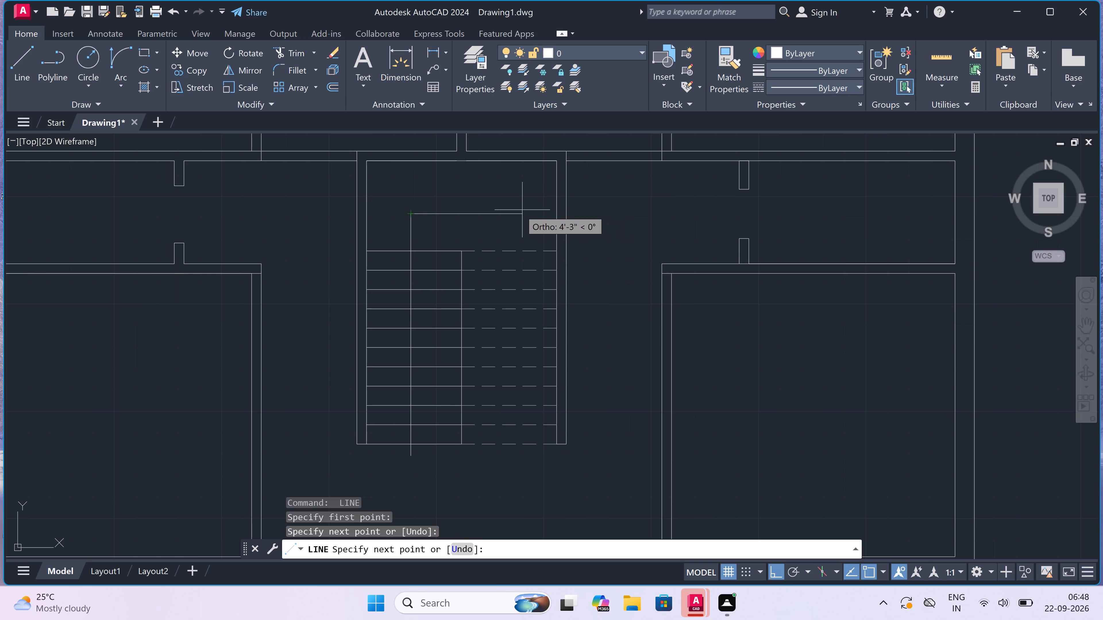
click(516, 214)
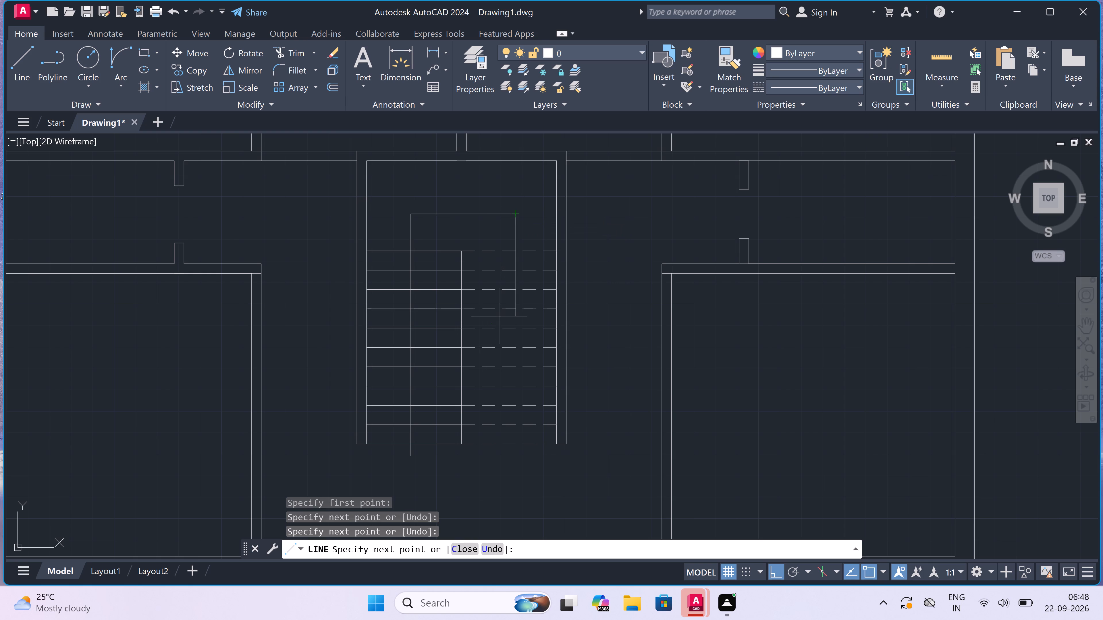
scroll(508, 296, up, 3)
scroll(530, 338, up, 1)
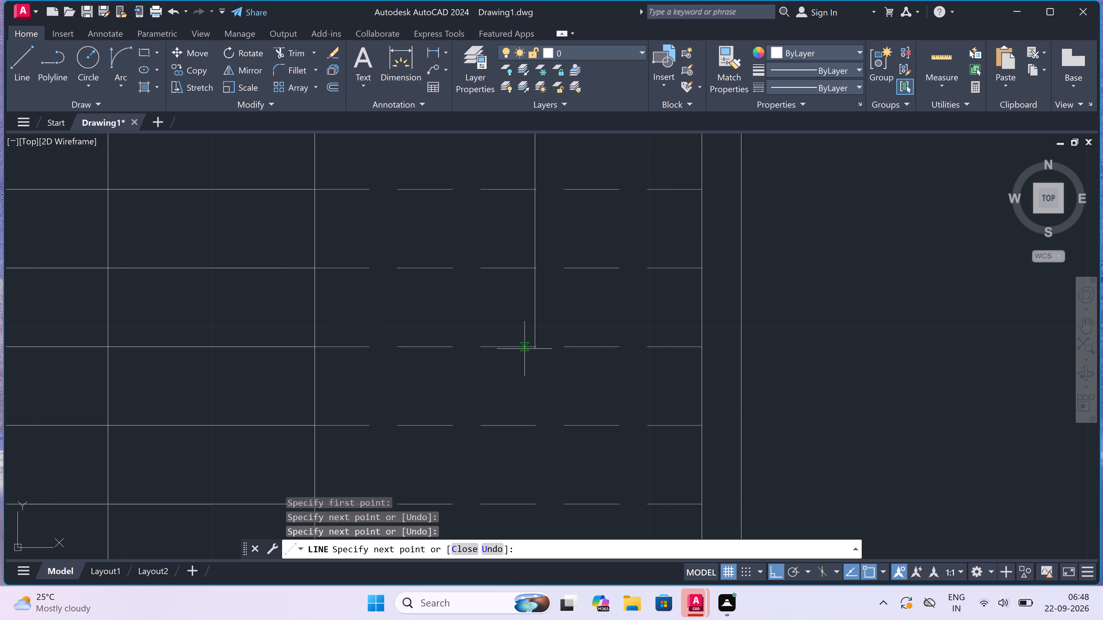
scroll(528, 342, up, 2)
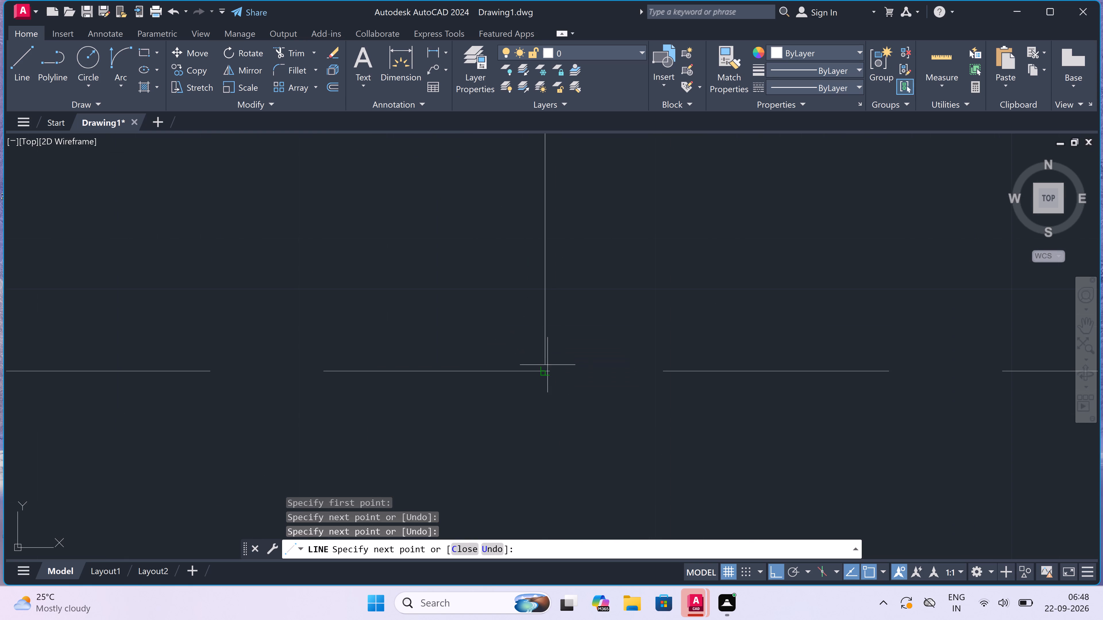
click(546, 369)
scroll(546, 369, down, 3)
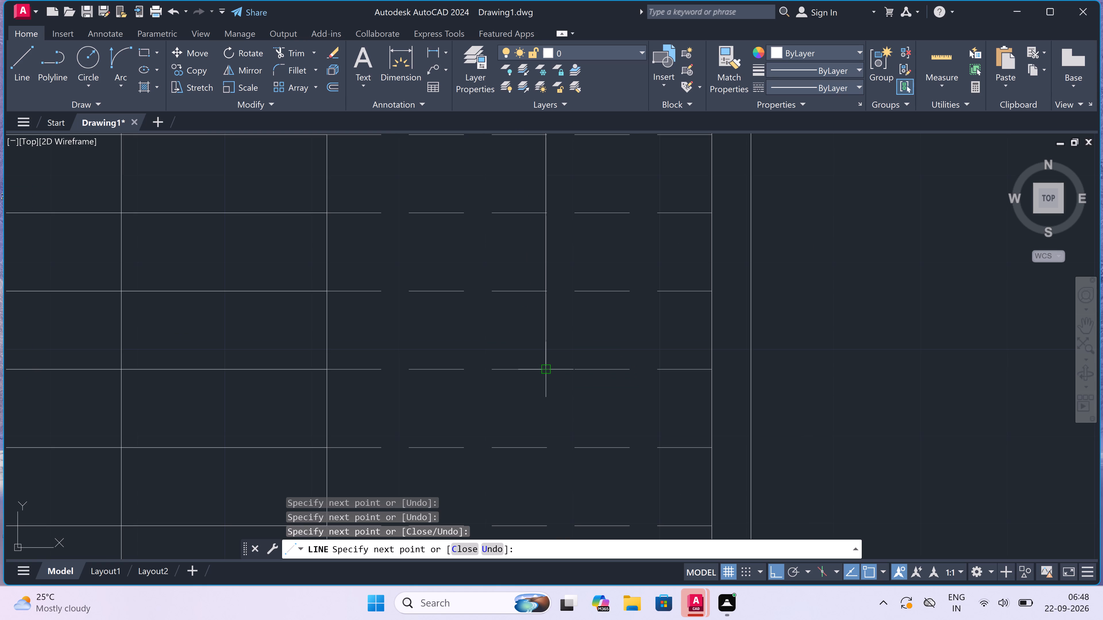
click(546, 369)
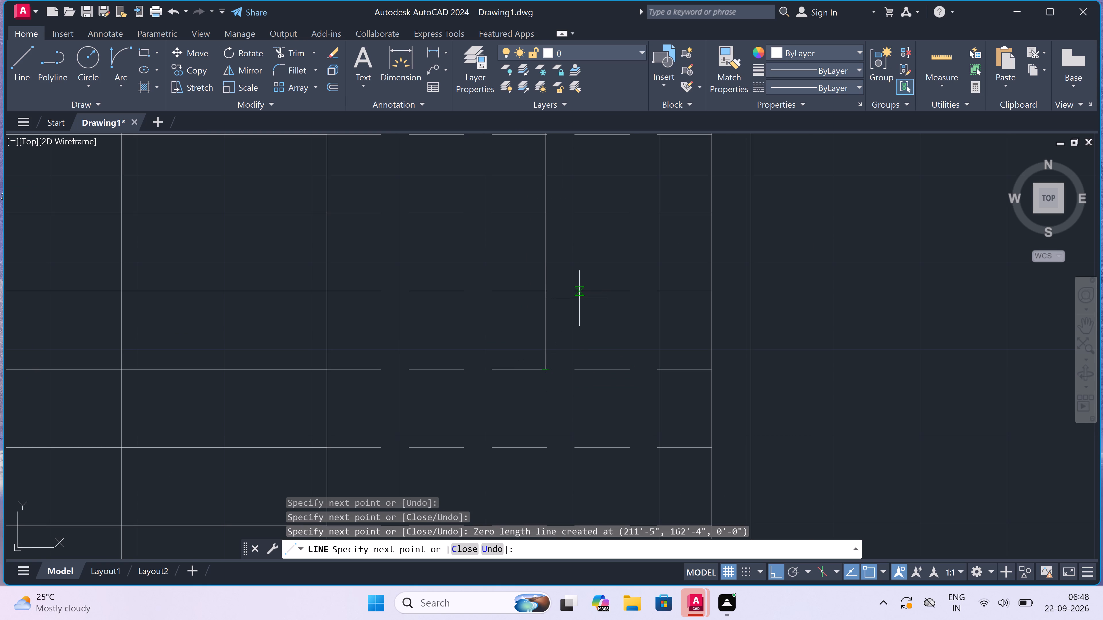
Draw a triangular arrowhead at the direction line's end, with its tip there and its base on the dashed tread above.
click(580, 297)
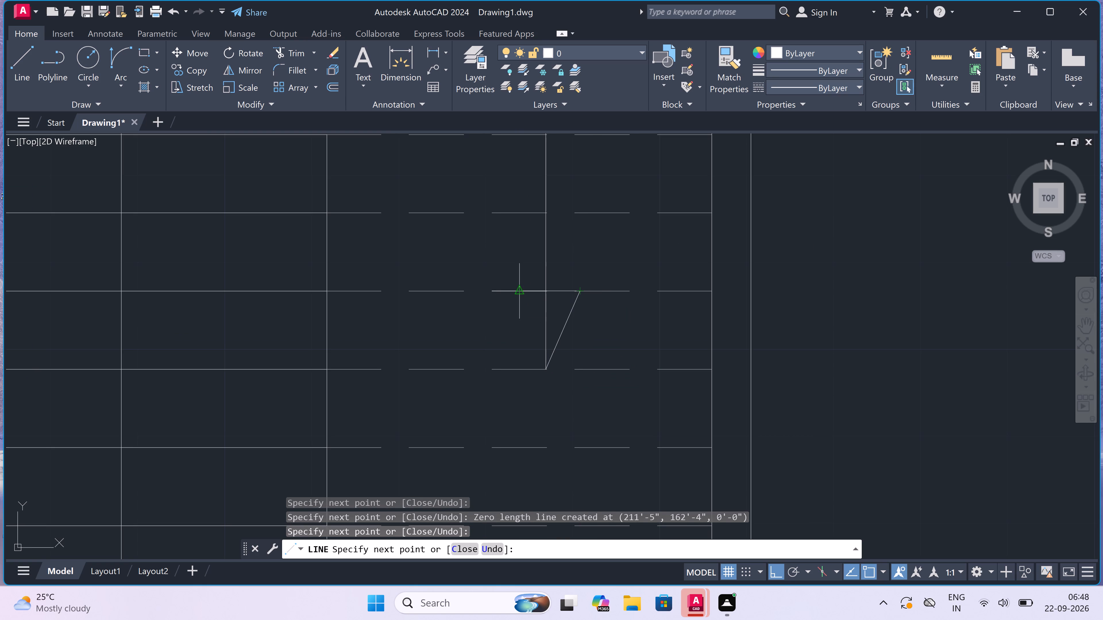
scroll(514, 292, up, 1)
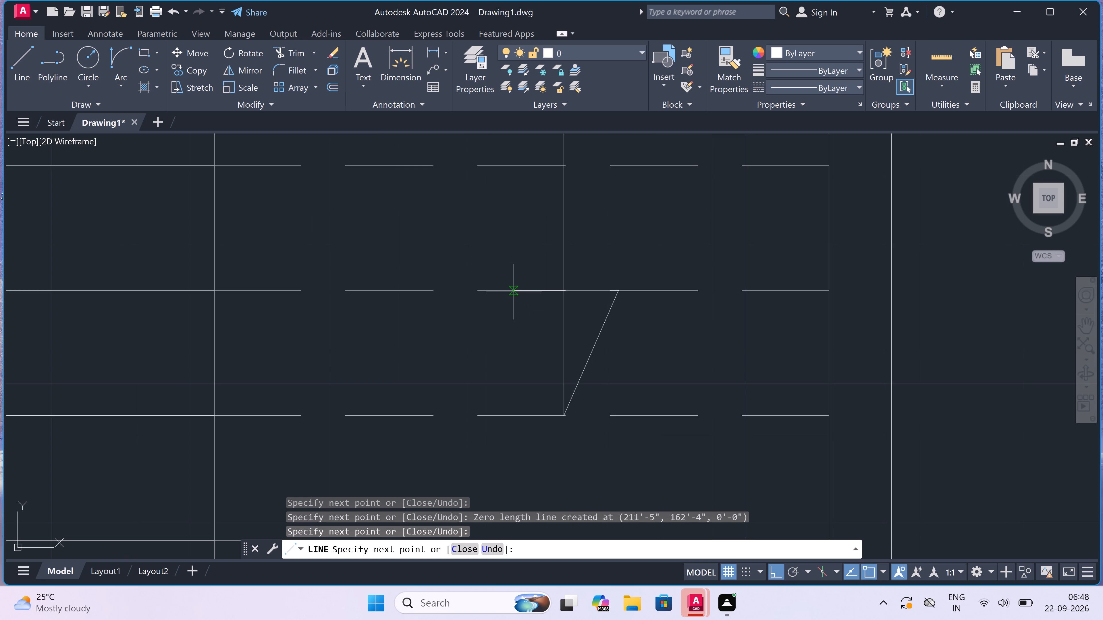
click(511, 291)
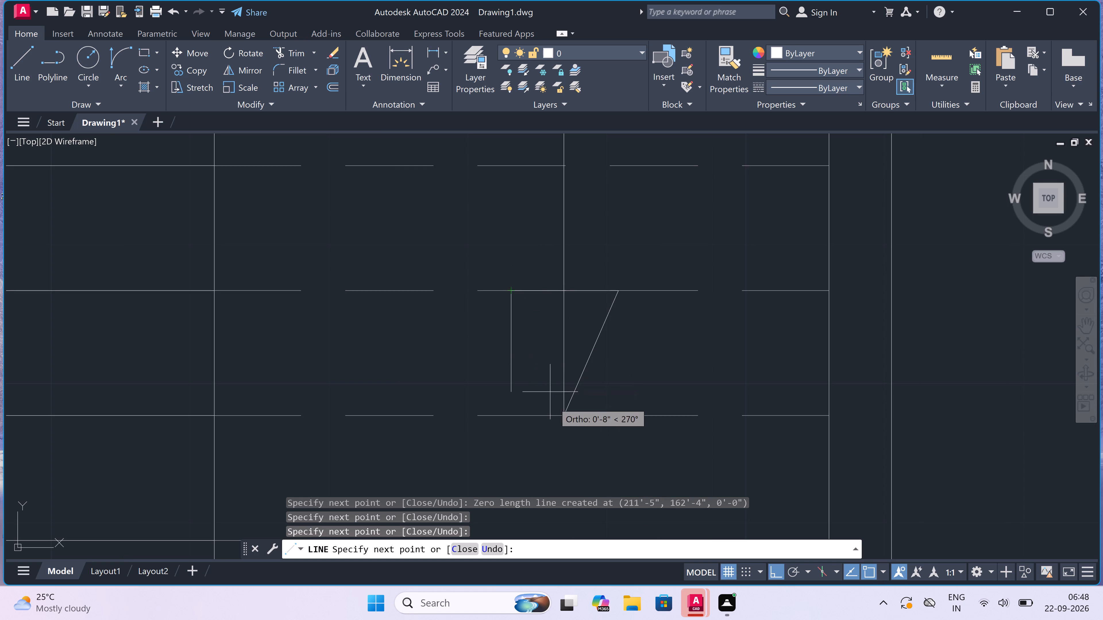
key(F8)
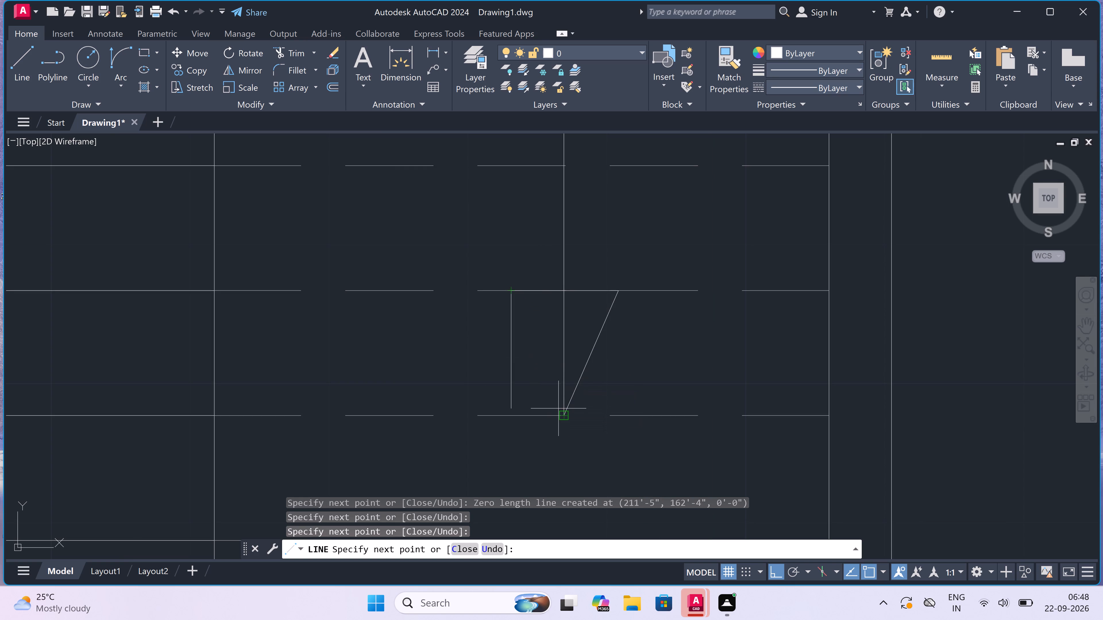
click(563, 413)
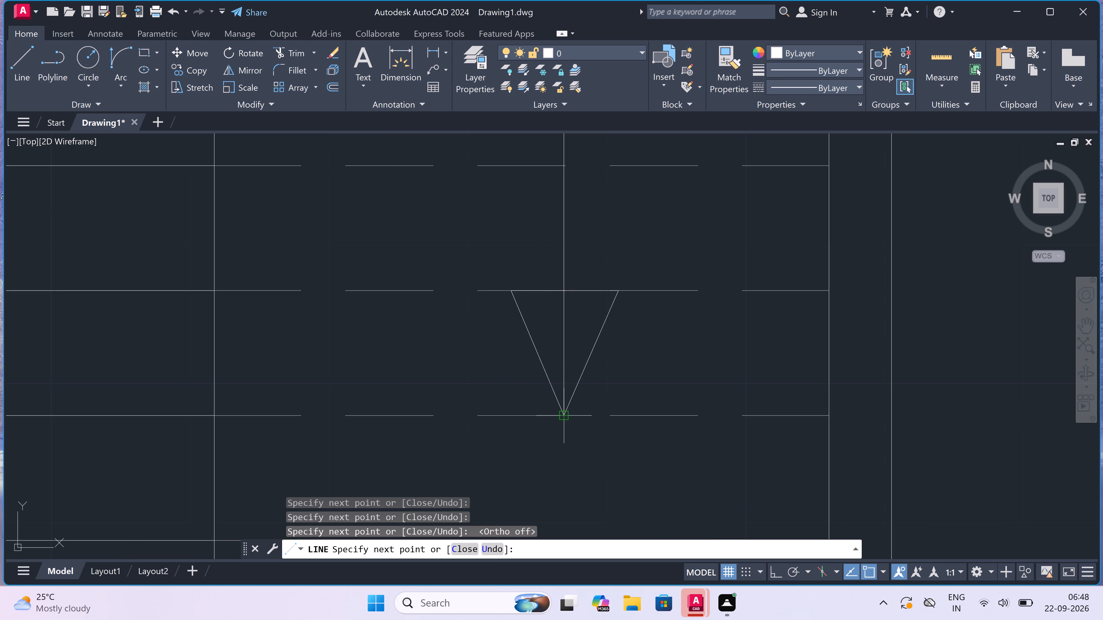
key(Escape)
Trim the part of the direction line that lies inside the arrowhead.
key(t)
key(r)
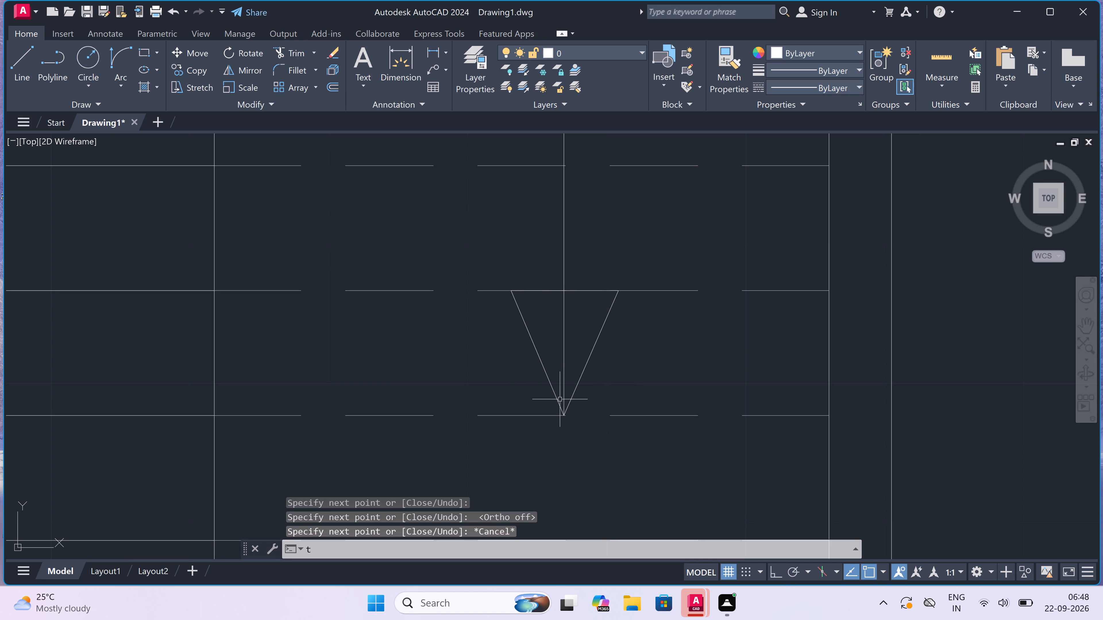
key(space)
double_click(565, 367)
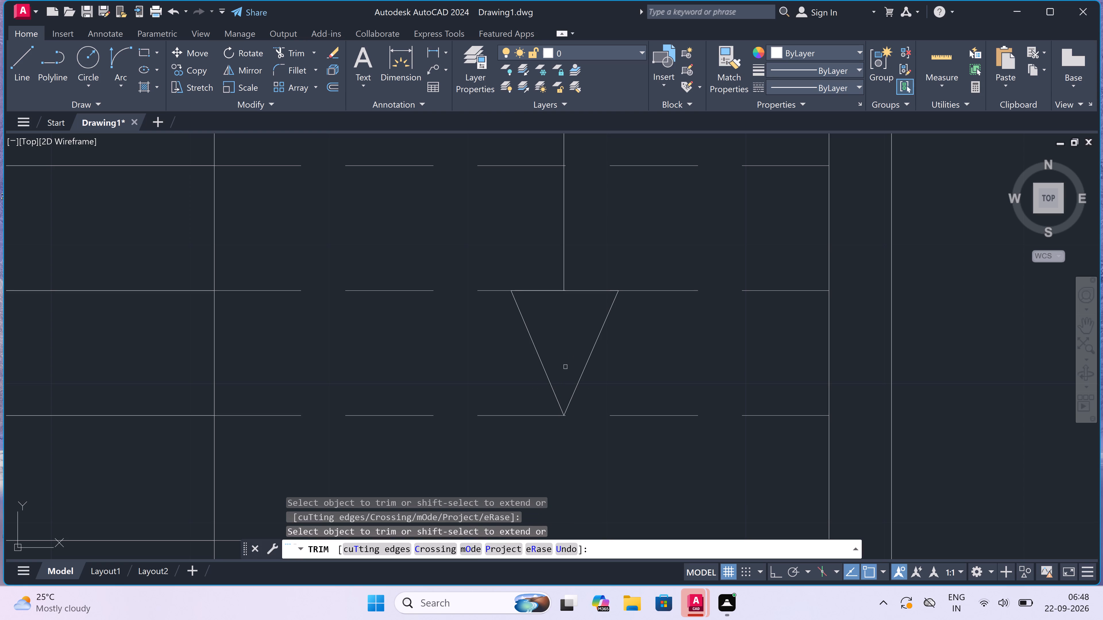
key(Escape)
Draw a vertical line across the bottom outer wall's thickness, aligned with the outer face of the stair enclosure's left wall.
scroll(553, 313, down, 7)
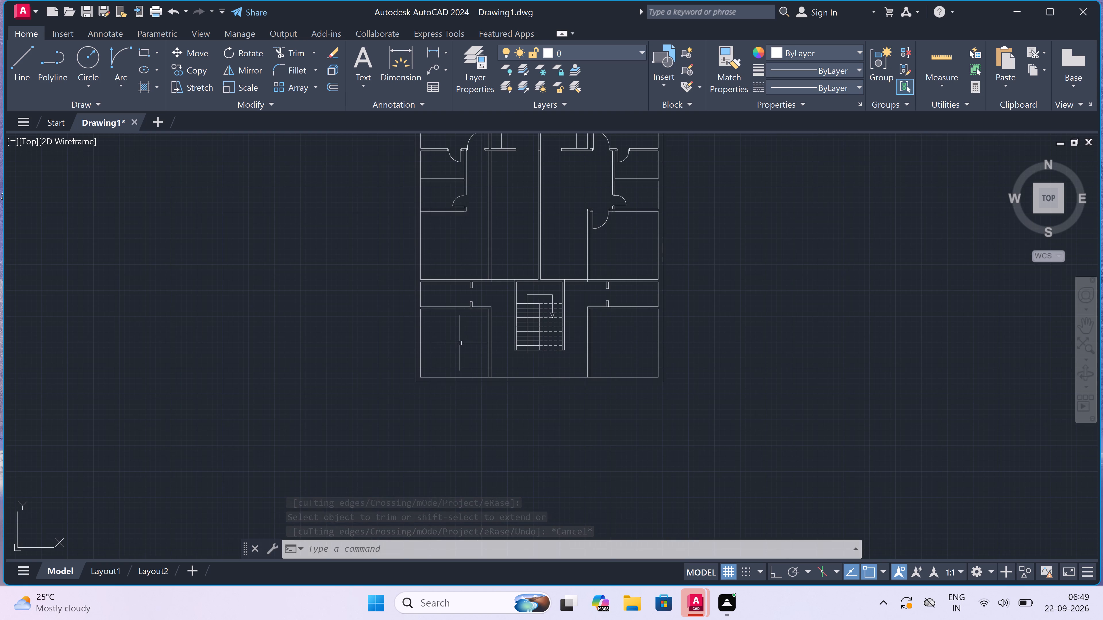
scroll(461, 343, up, 1)
scroll(606, 371, up, 1)
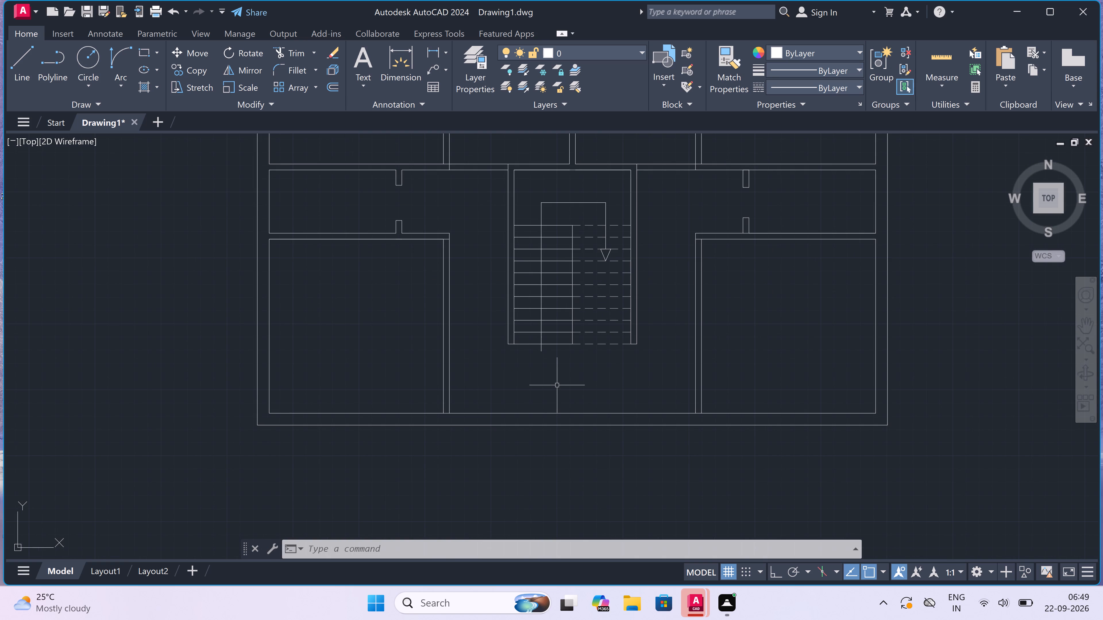
scroll(562, 386, up, 1)
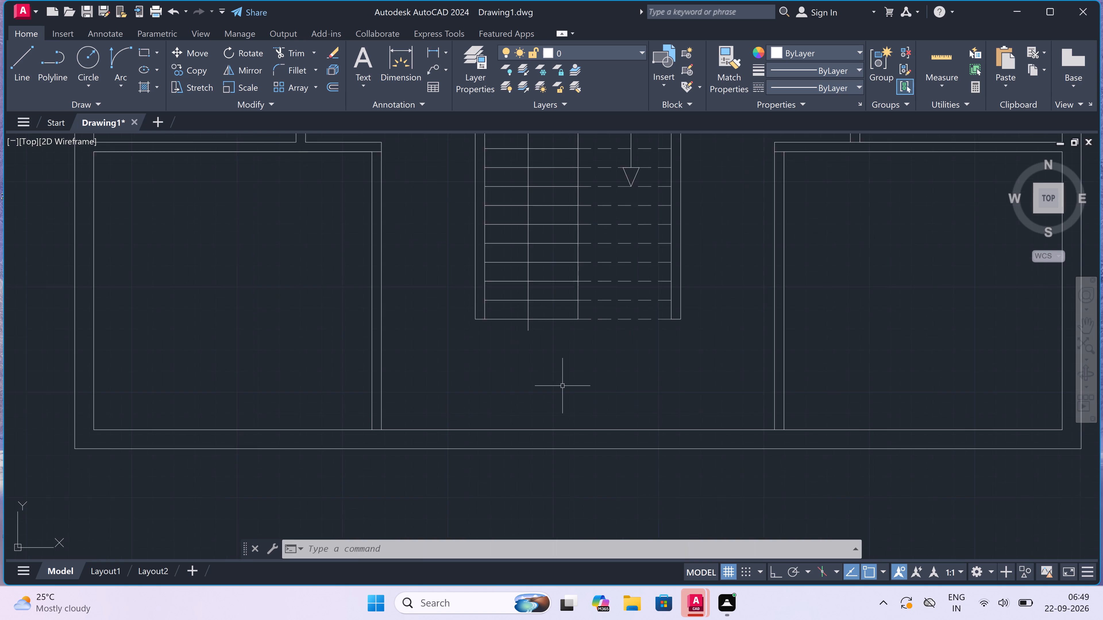
scroll(562, 383, up, 1)
key(l)
key(space)
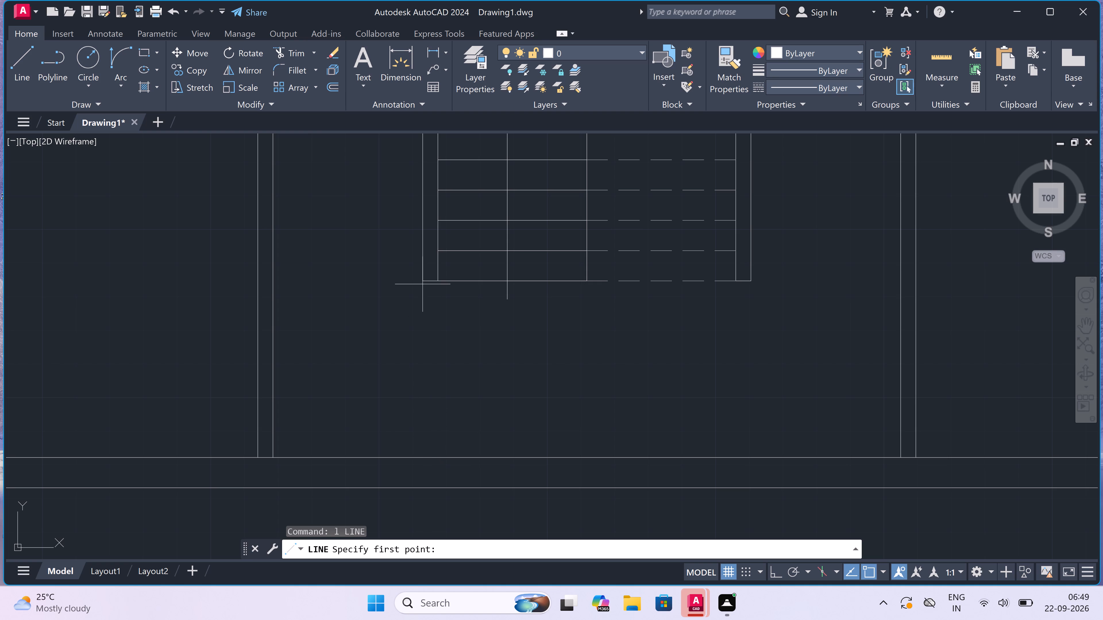
click(422, 458)
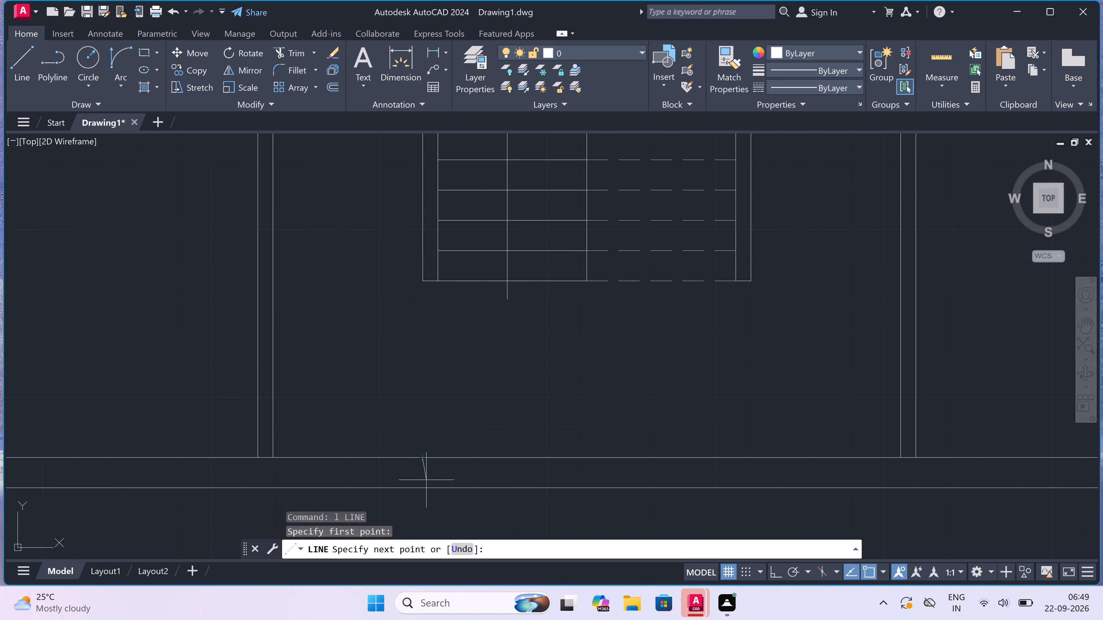
key(F8)
click(422, 484)
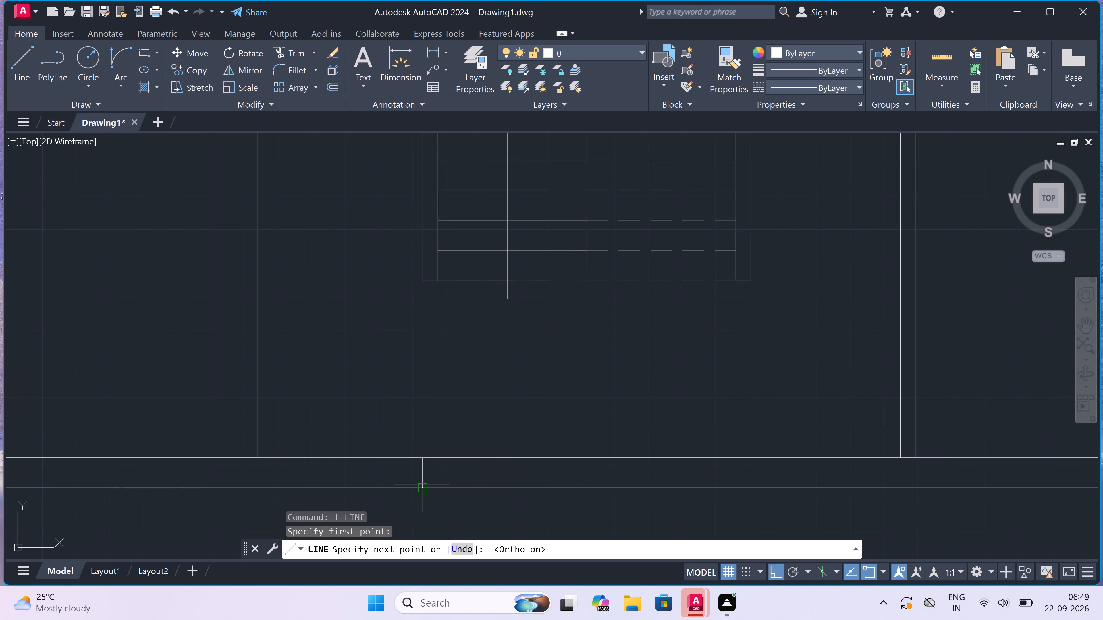
key(Escape)
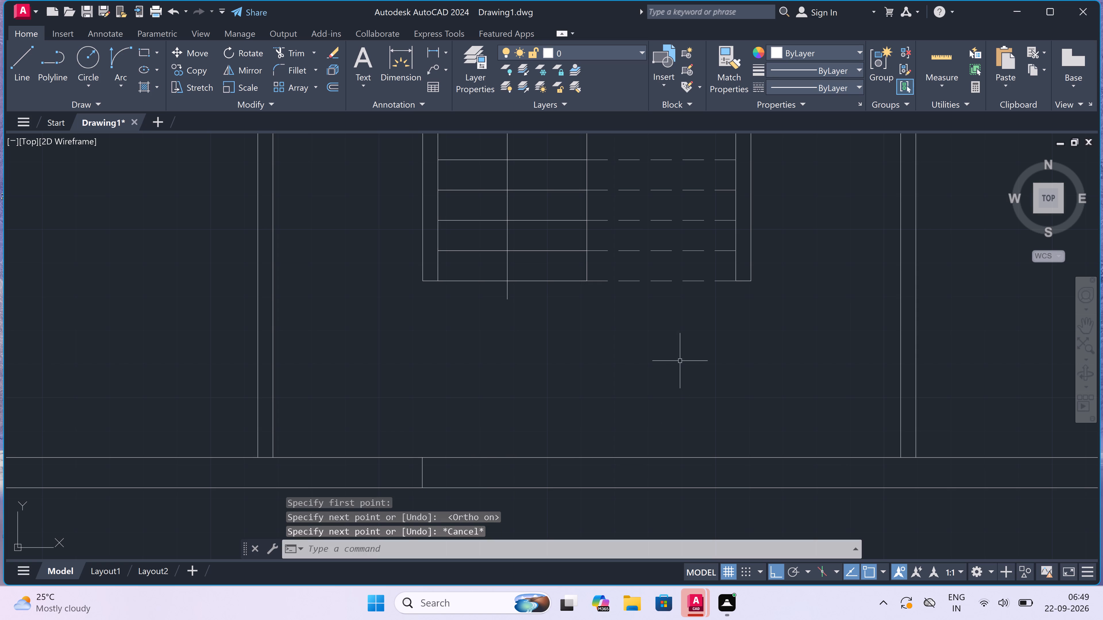
Draw a jamb line across the bottom wall, aligned with the stair enclosure's right outer face, continuing from its midpoint 2" inward and 3' up.
key(space)
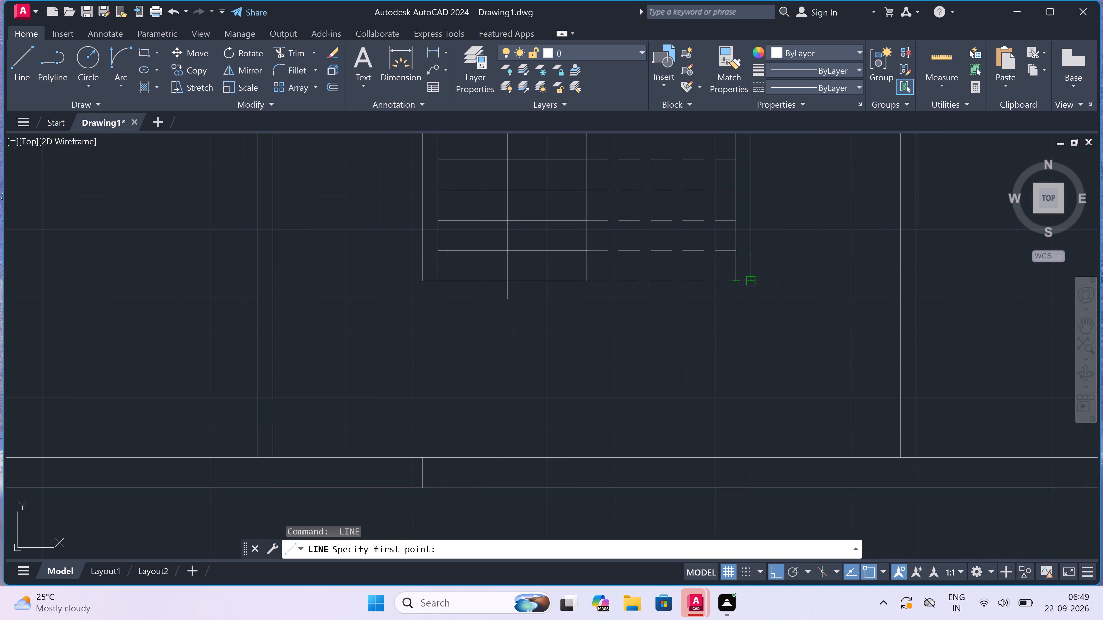
click(751, 458)
click(755, 490)
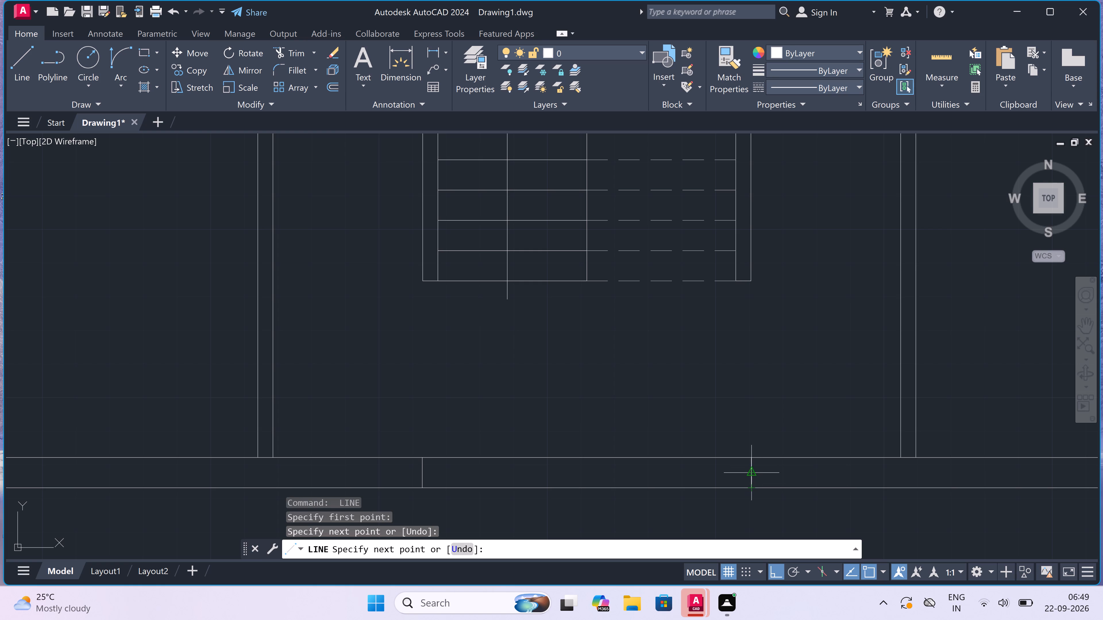
drag(753, 470, 749, 470)
text(2")
key(space)
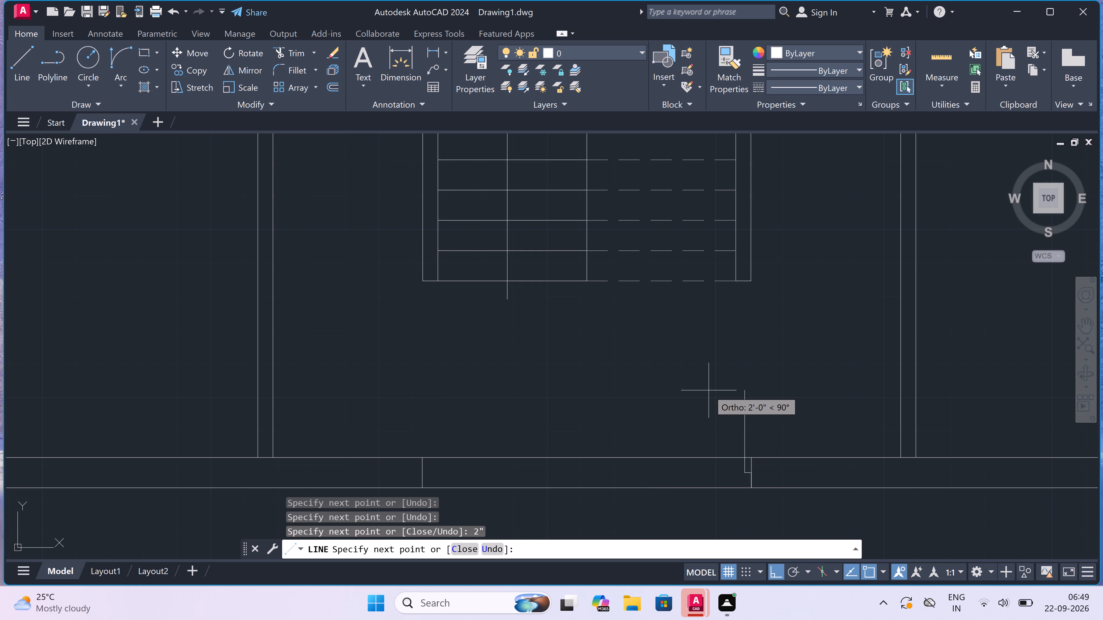
text(3')
key(space)
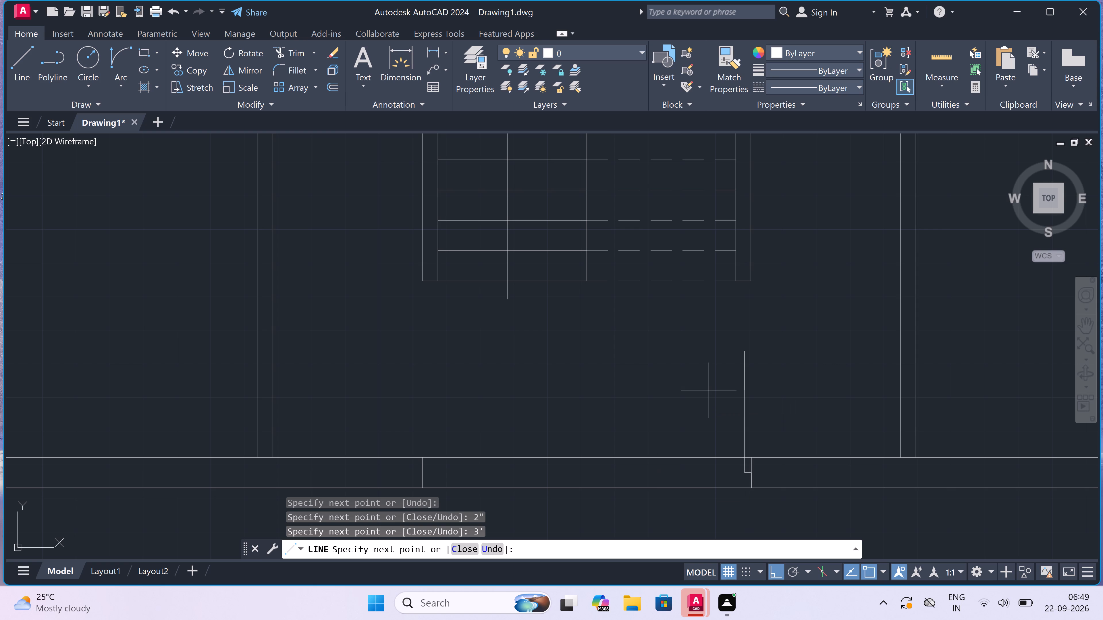
key(Escape)
Draw the left door leaf line from the left jamb line's midpoint, 2" into the opening and 3' up.
key(space)
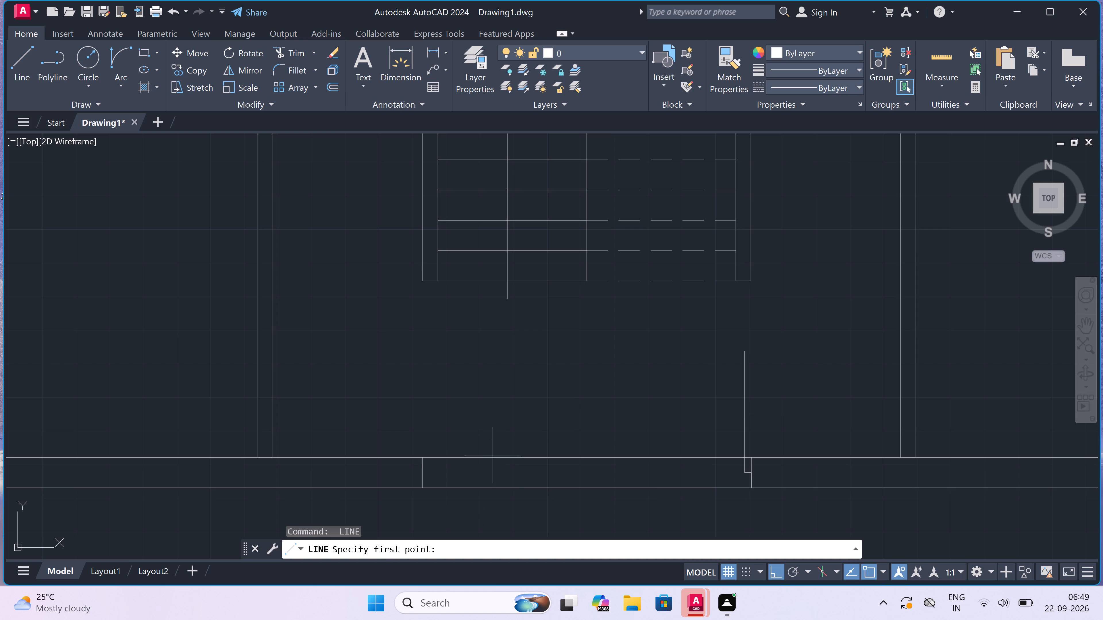
click(423, 474)
text(2")
key(space)
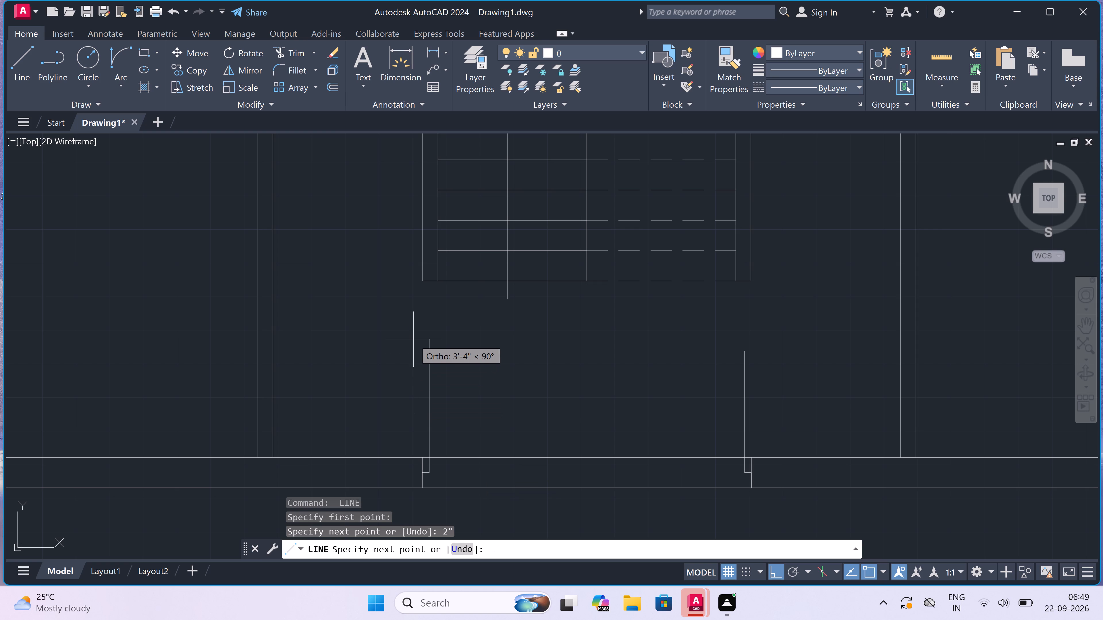
text(3')
key(space)
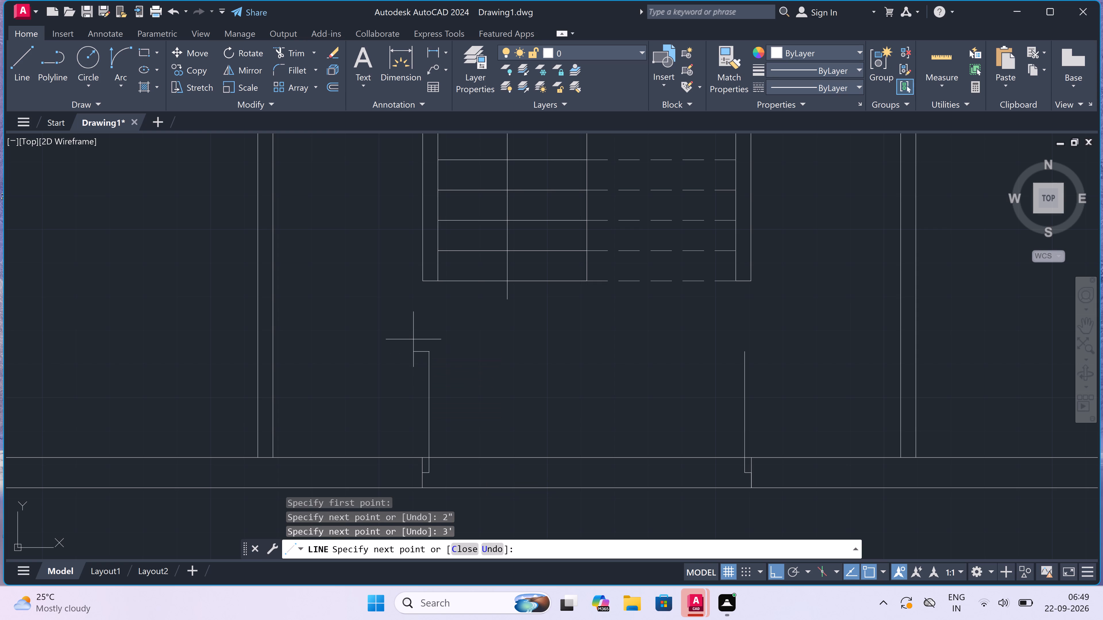
key(Escape)
Draw a vertical dividing line across the bottom wall's thickness at the middle of the opening.
key(space)
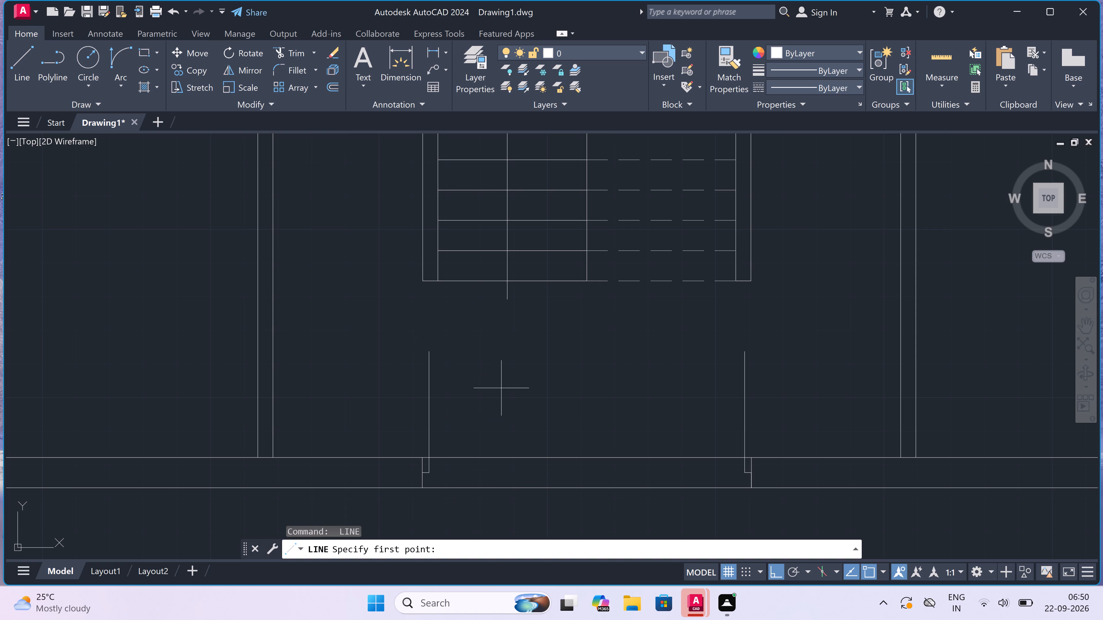
click(587, 458)
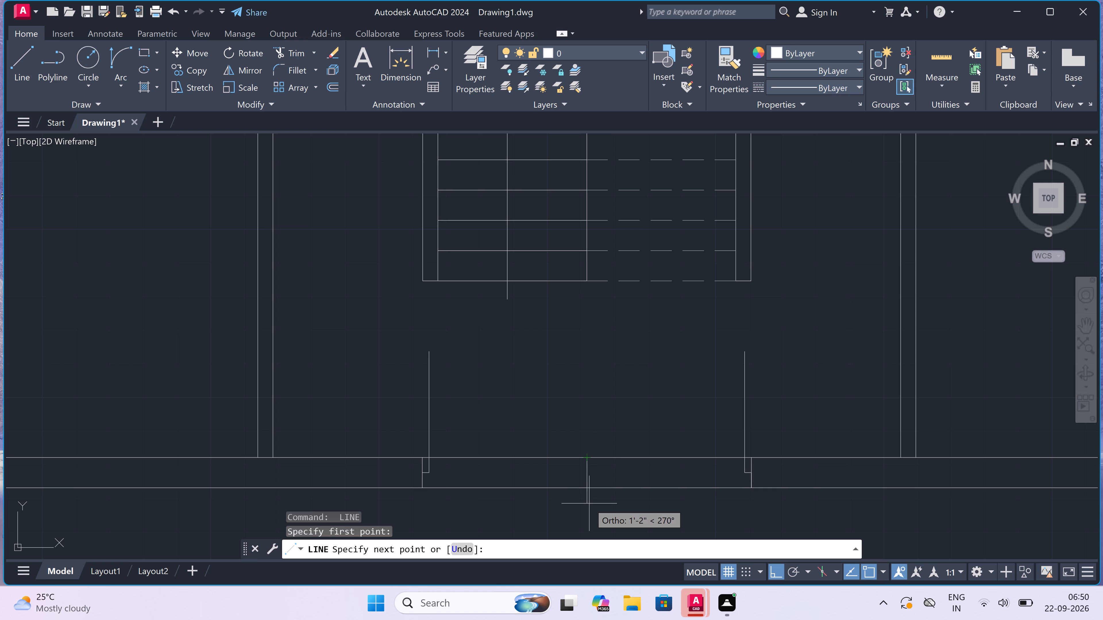
click(588, 491)
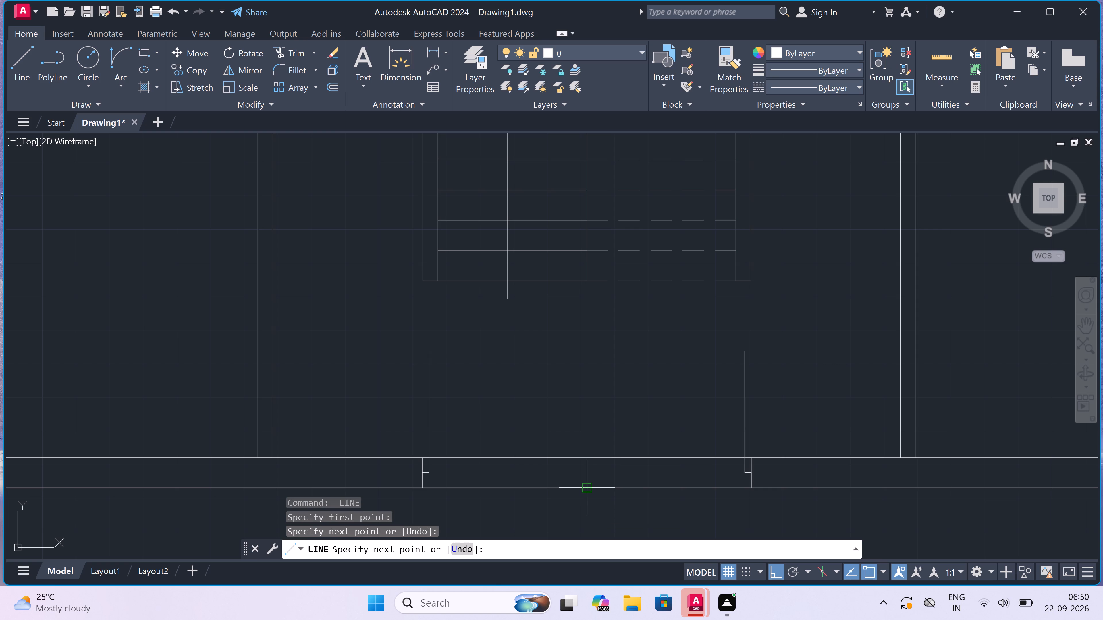
key(Escape)
Draw a door leaf line from the dividing line's midpoint, 2" to the right and 3' up.
key(space)
drag(589, 471, 594, 471)
text(2")
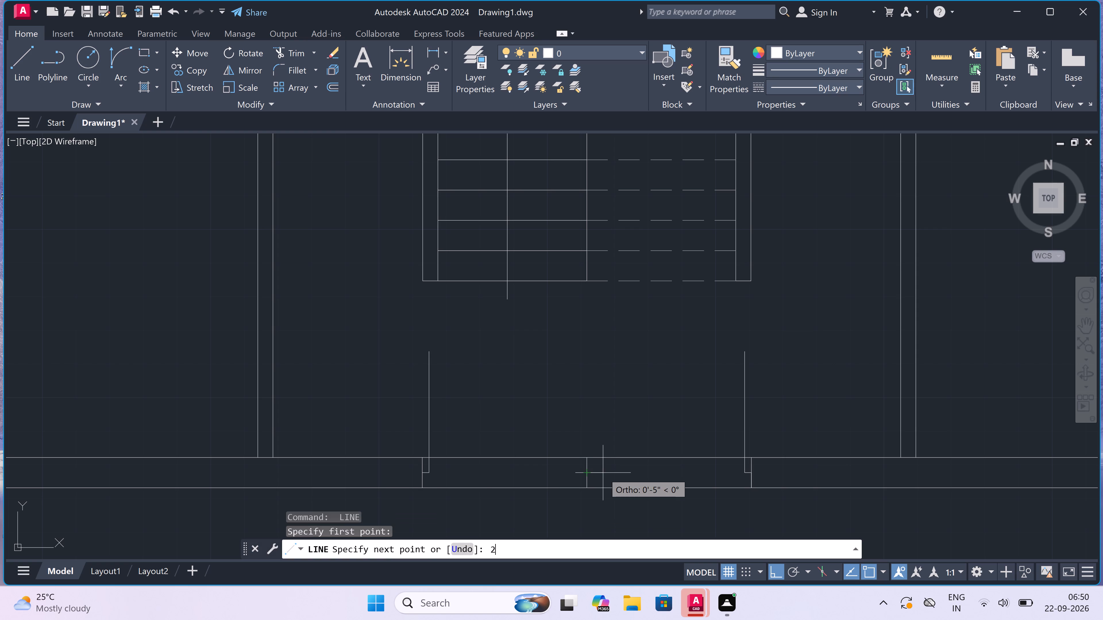
key(space)
text(3')
key(space)
key(Escape)
Draw a matching door leaf line from the dividing line's midpoint, 2" to the left and 3' up.
key(space)
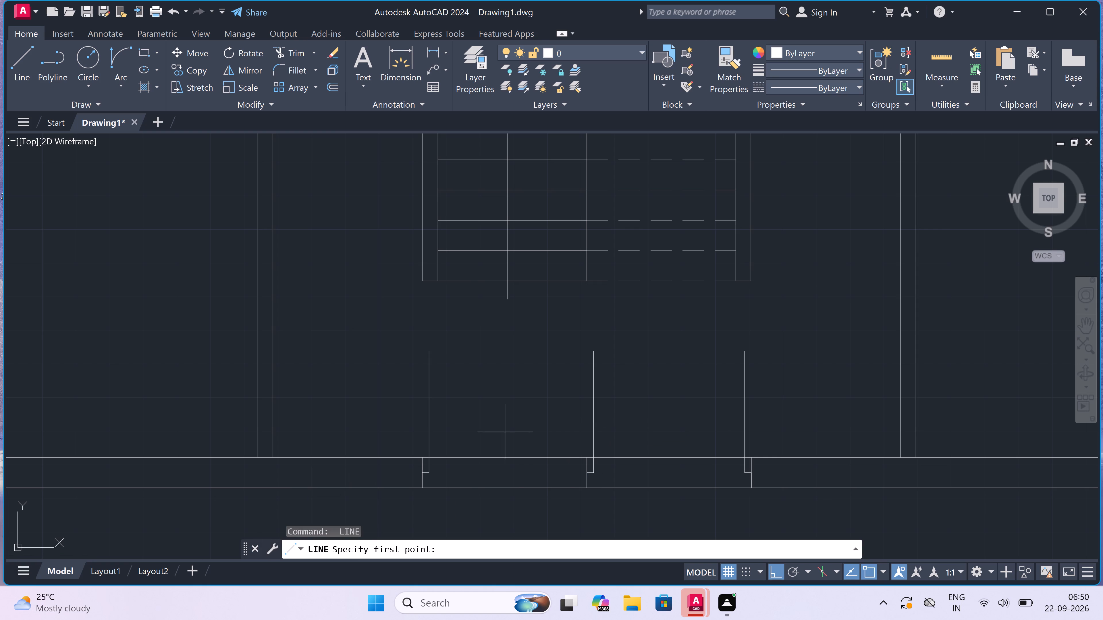
click(588, 474)
text(2")
key(space)
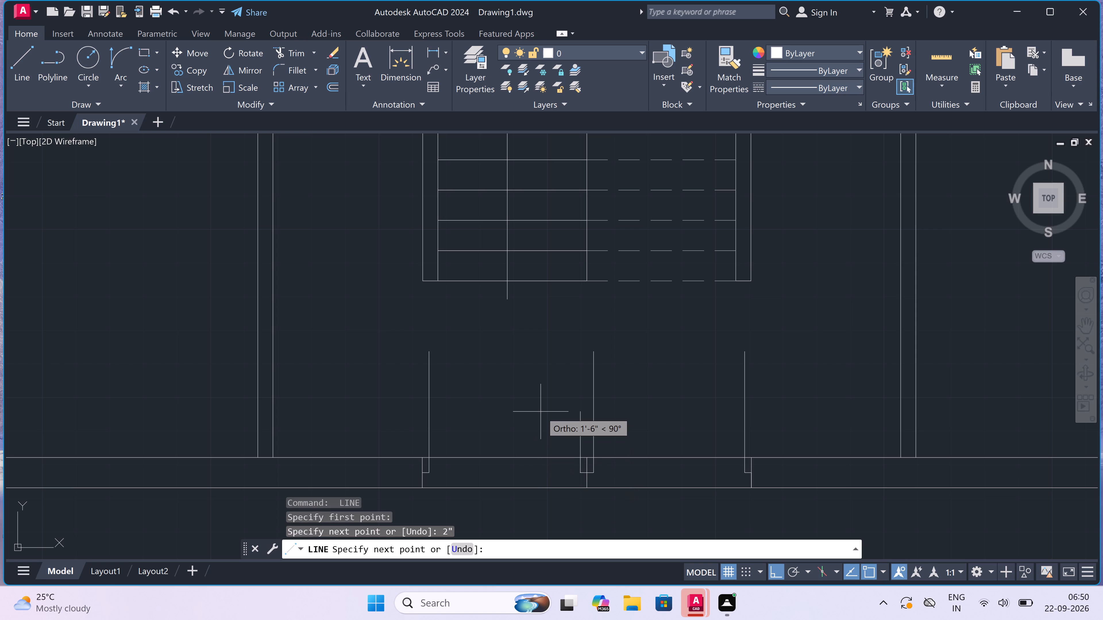
text(3')
key(space)
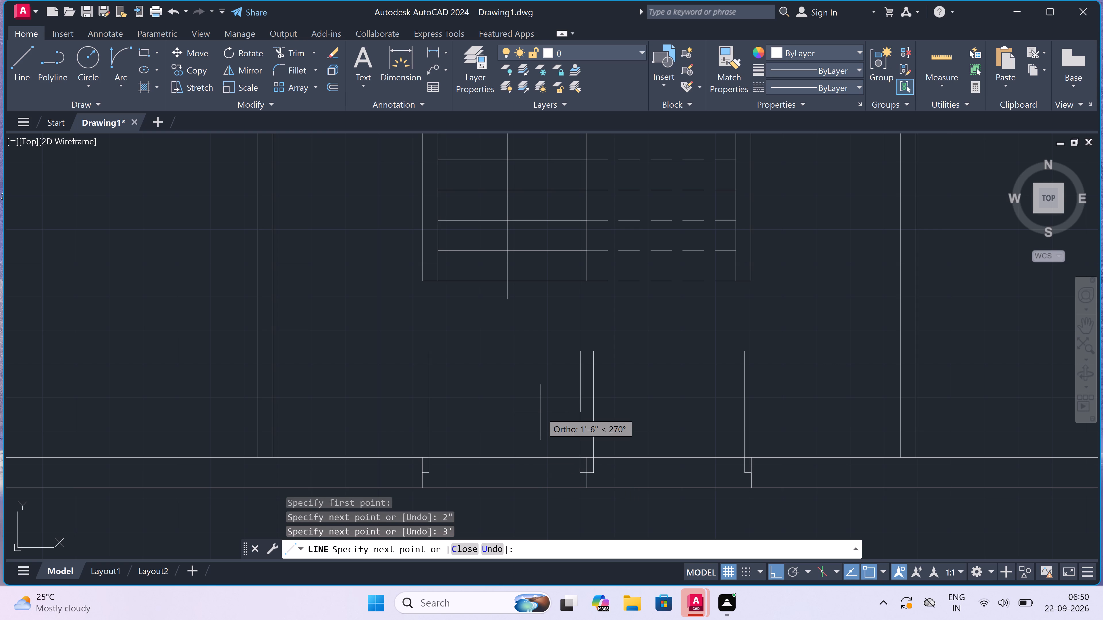
key(Escape)
Draw a short vertical mark up from the wall's inner face near the middle of each door bay.
key(space)
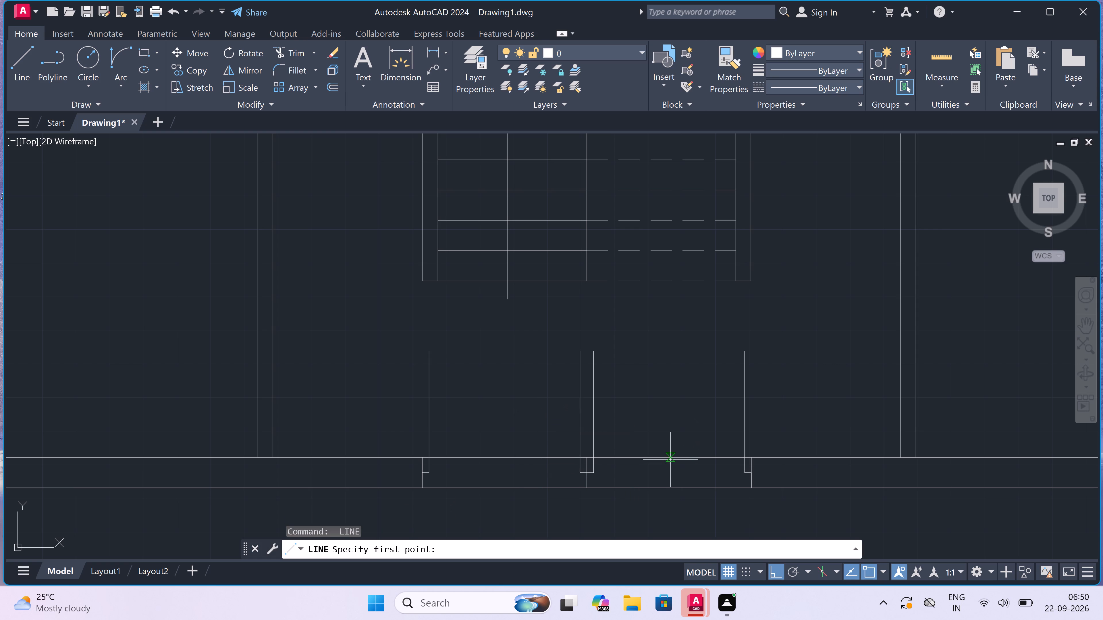
click(672, 458)
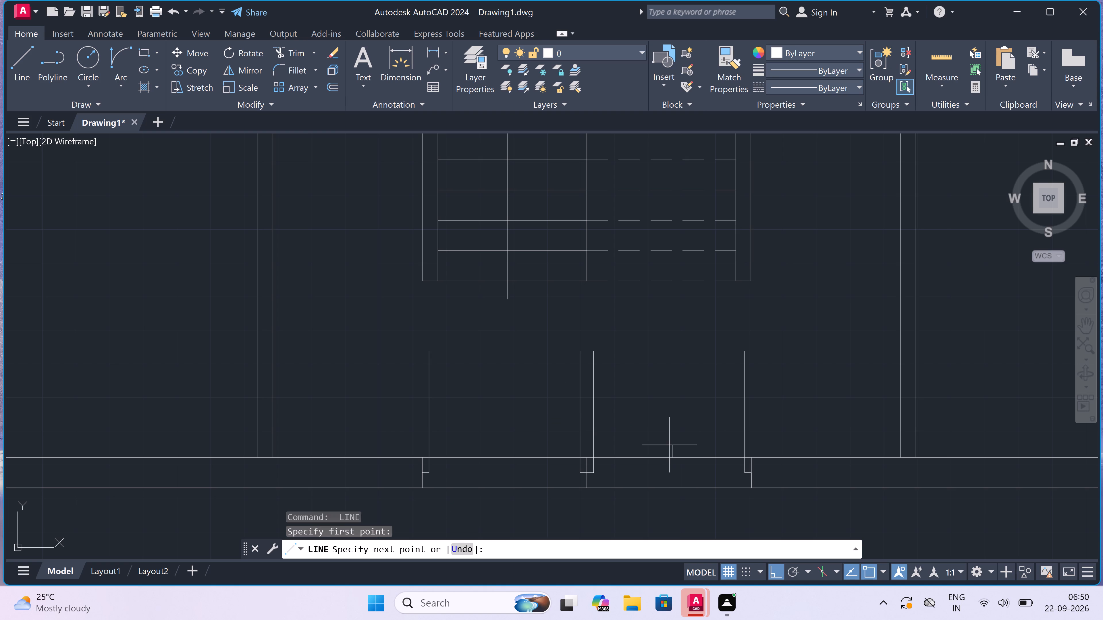
click(669, 441)
key(Escape)
key(space)
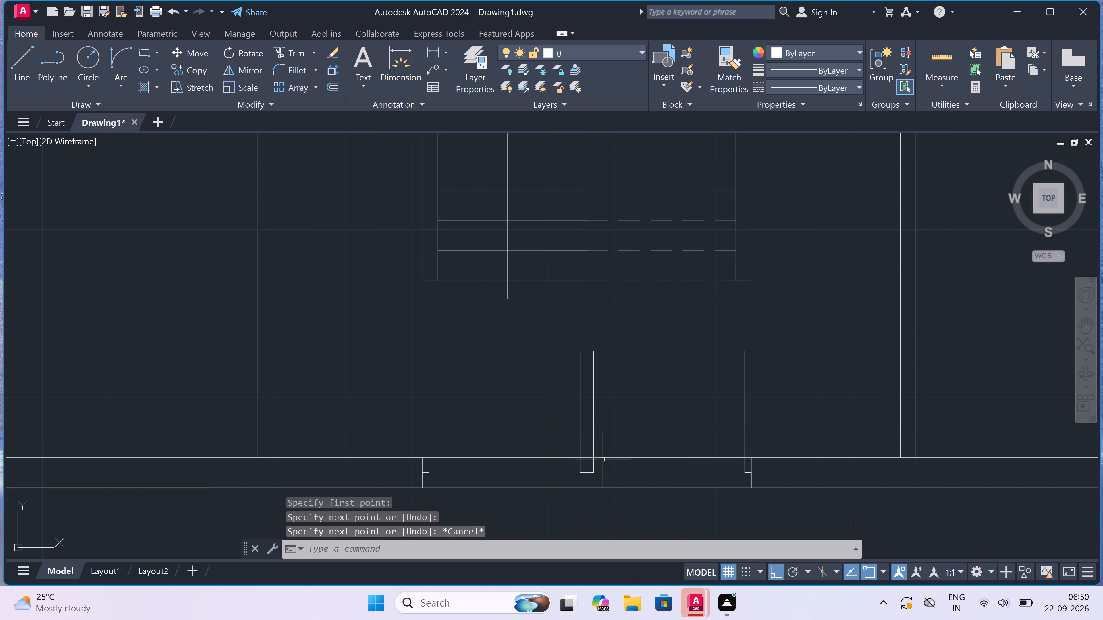
click(501, 456)
click(500, 443)
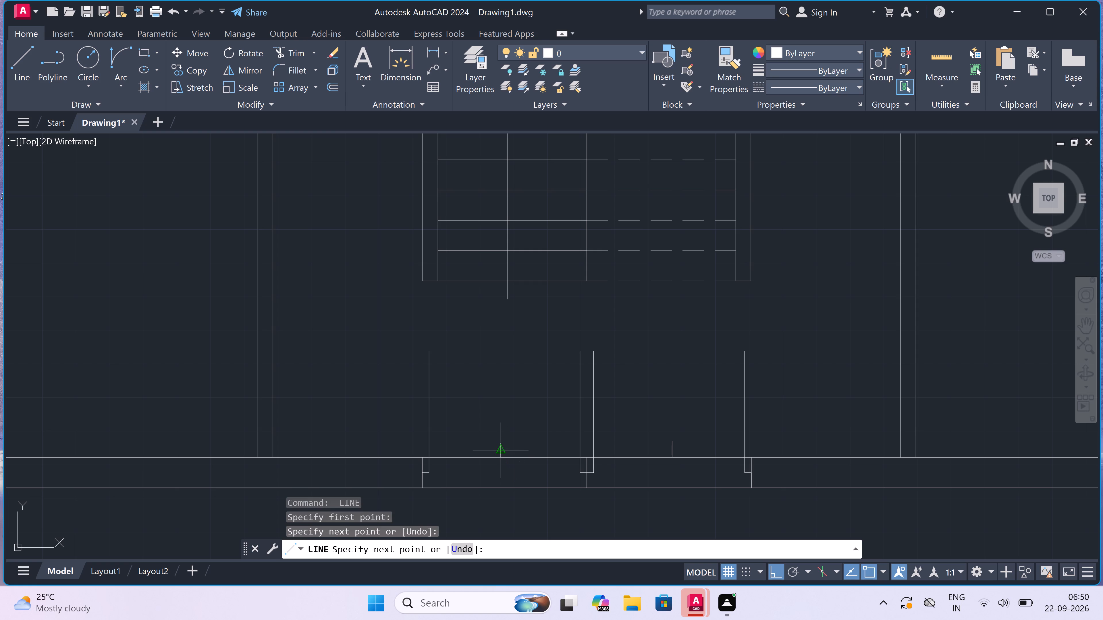
key(Escape)
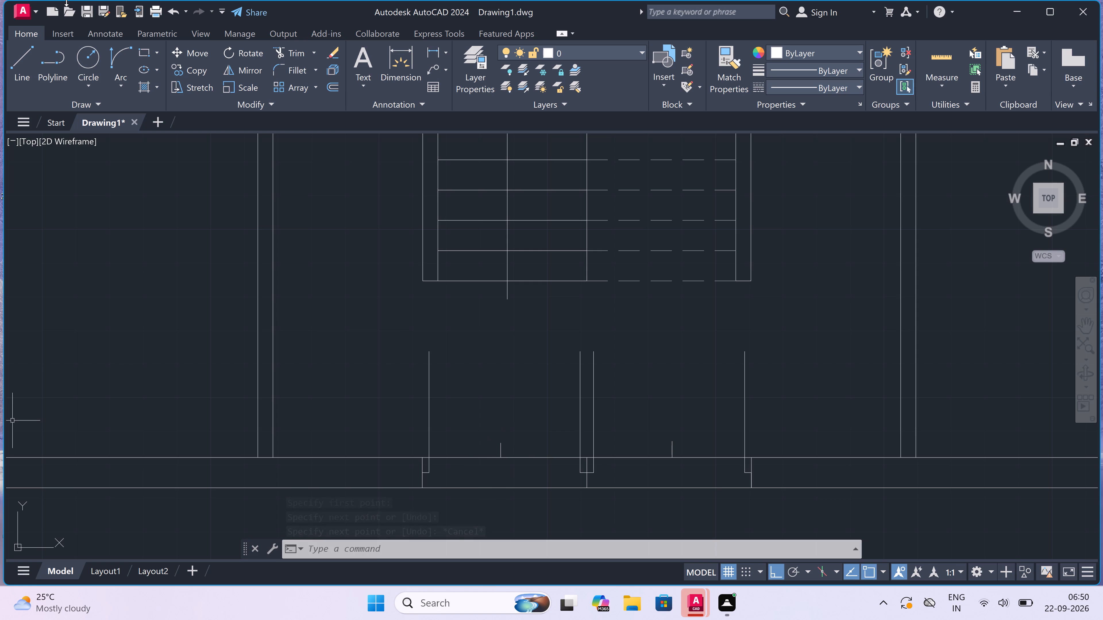
Draw start-end-direction swing arcs in the left bay from both leaf tops to the foot of the short mark on the wall's inner face.
click(125, 67)
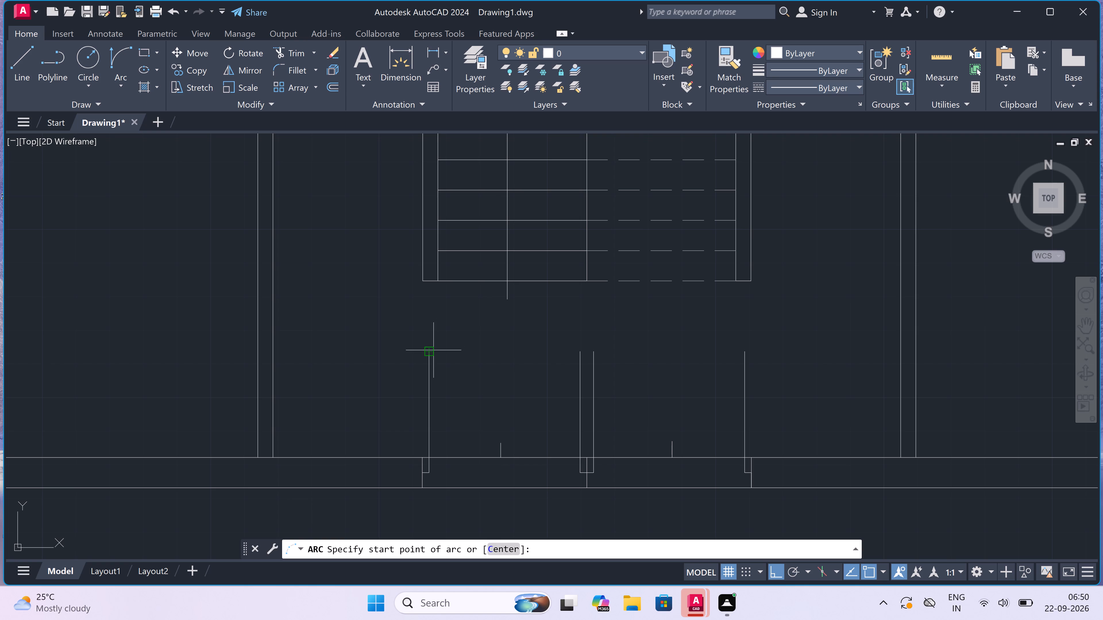
drag(433, 350, 434, 354)
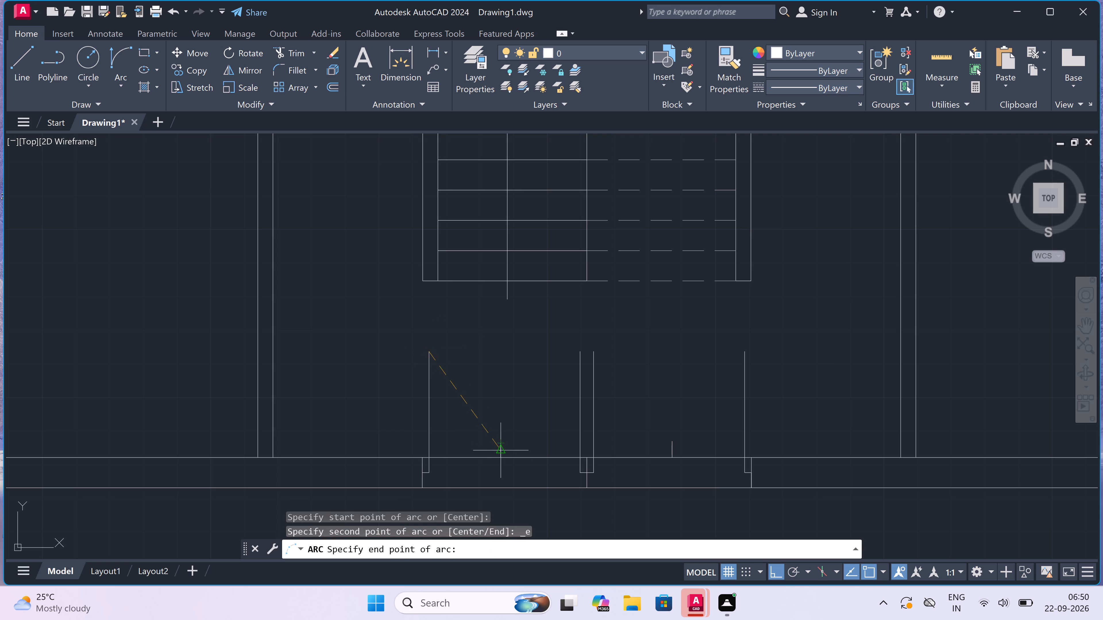
click(504, 460)
click(520, 373)
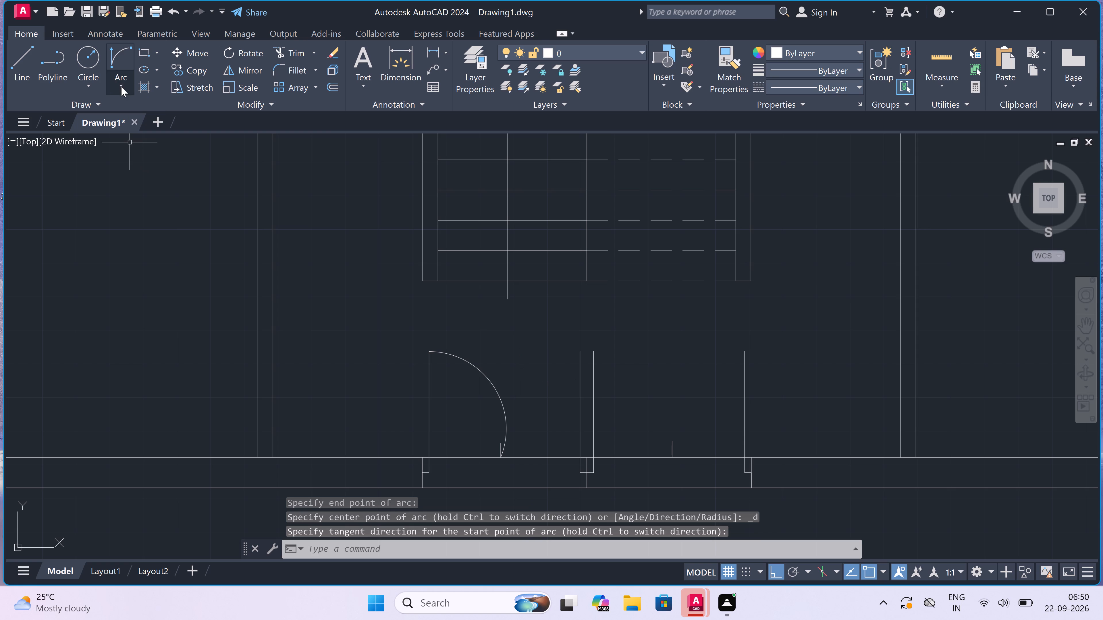
click(117, 65)
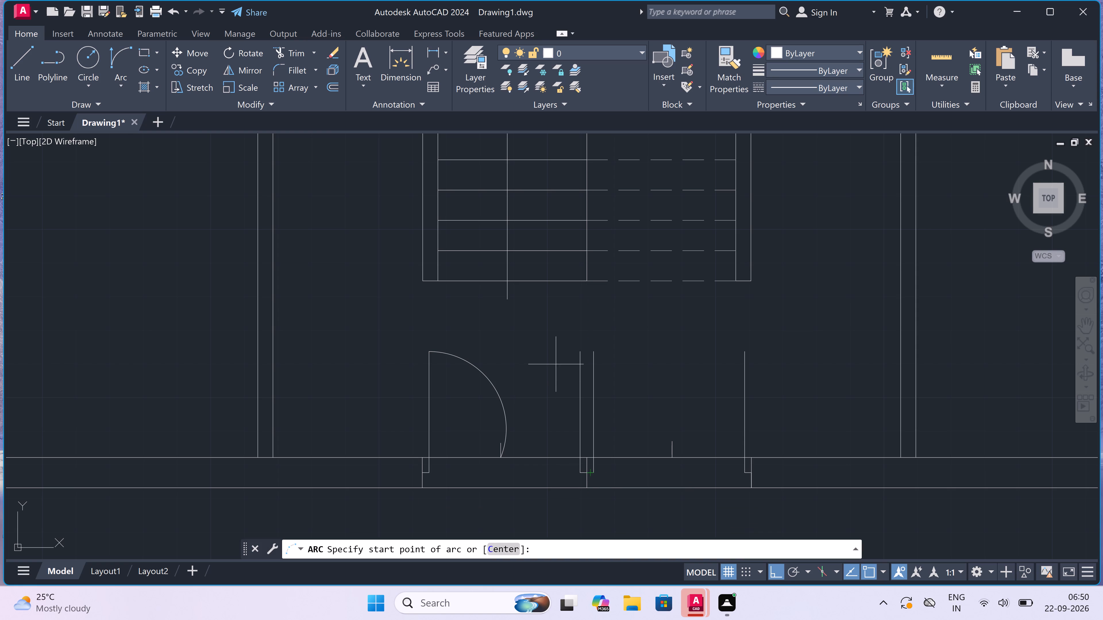
click(576, 350)
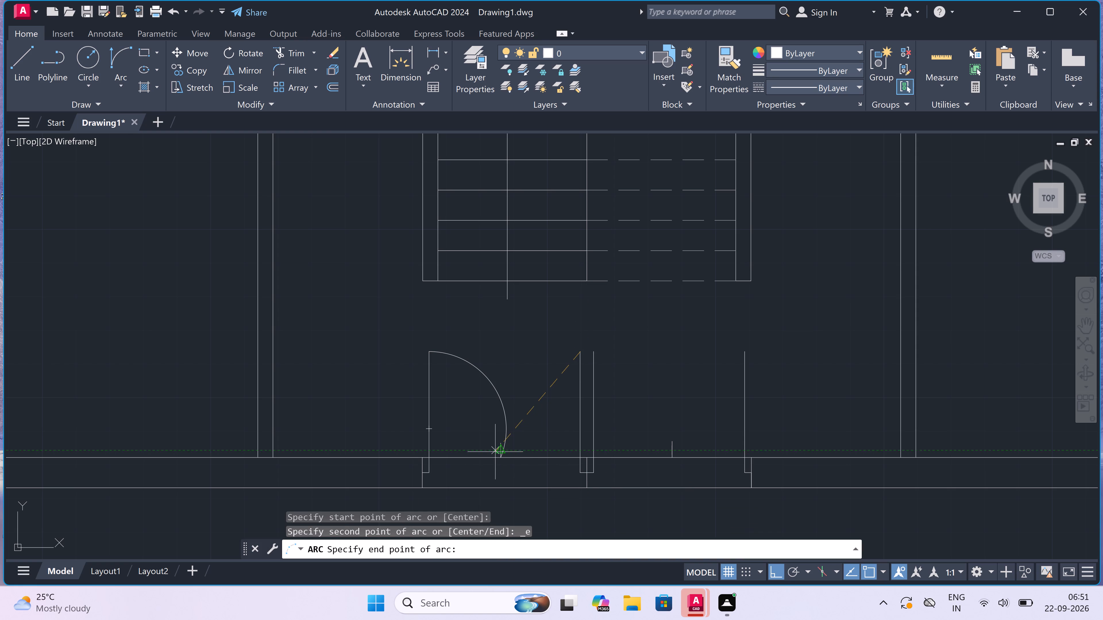
click(505, 458)
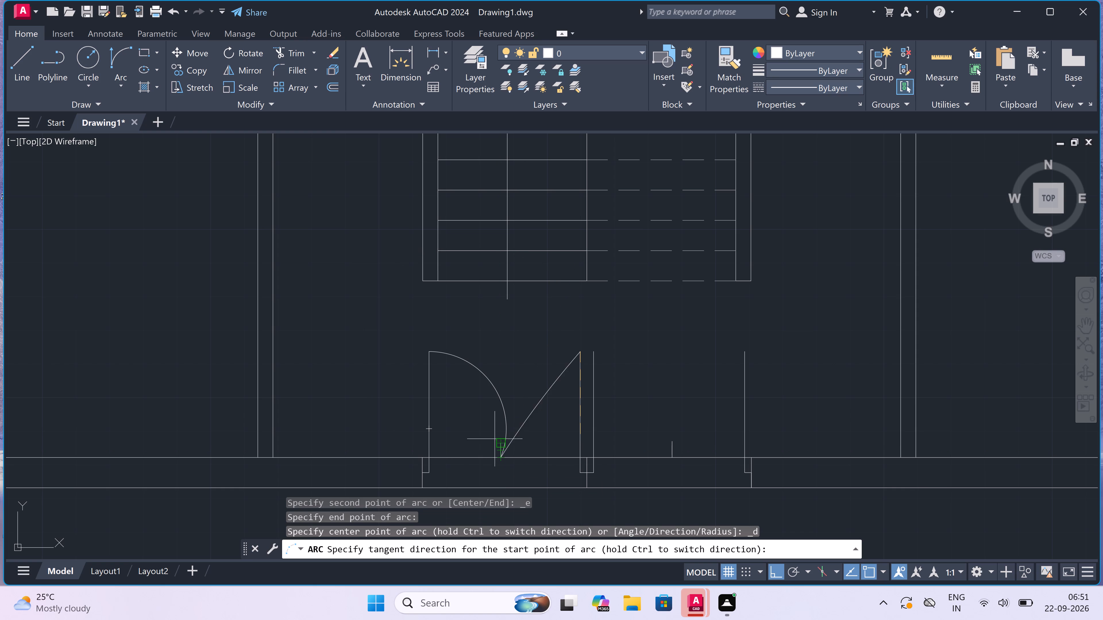
click(473, 413)
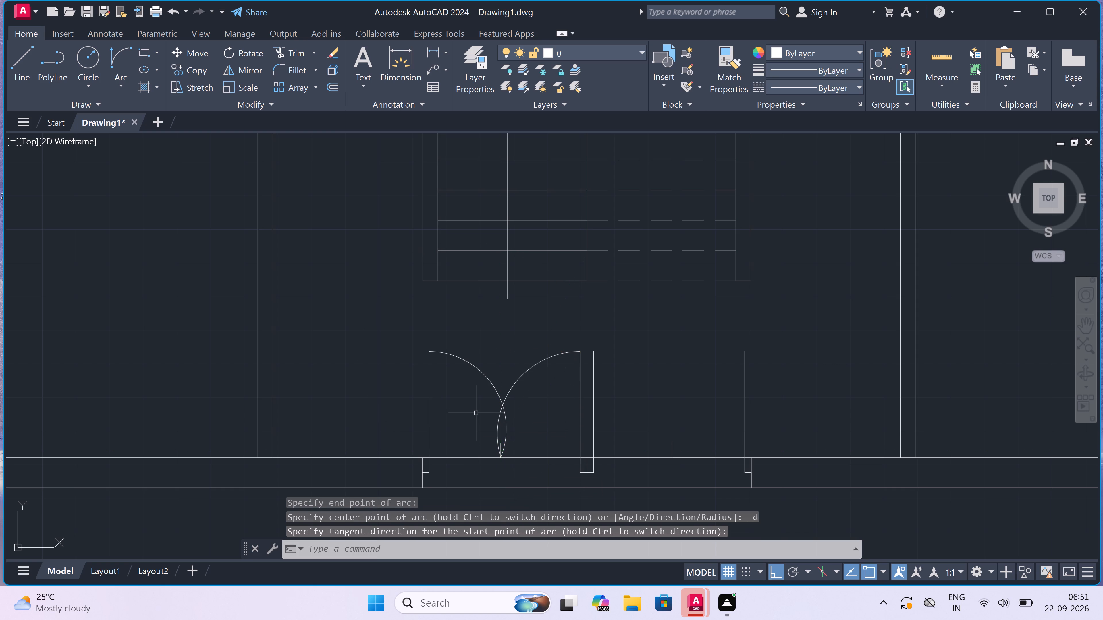
Draw three-point swing arcs in the right bay from both leaf tops through the foot of the short mark, ending below the wall's inner face.
key(space)
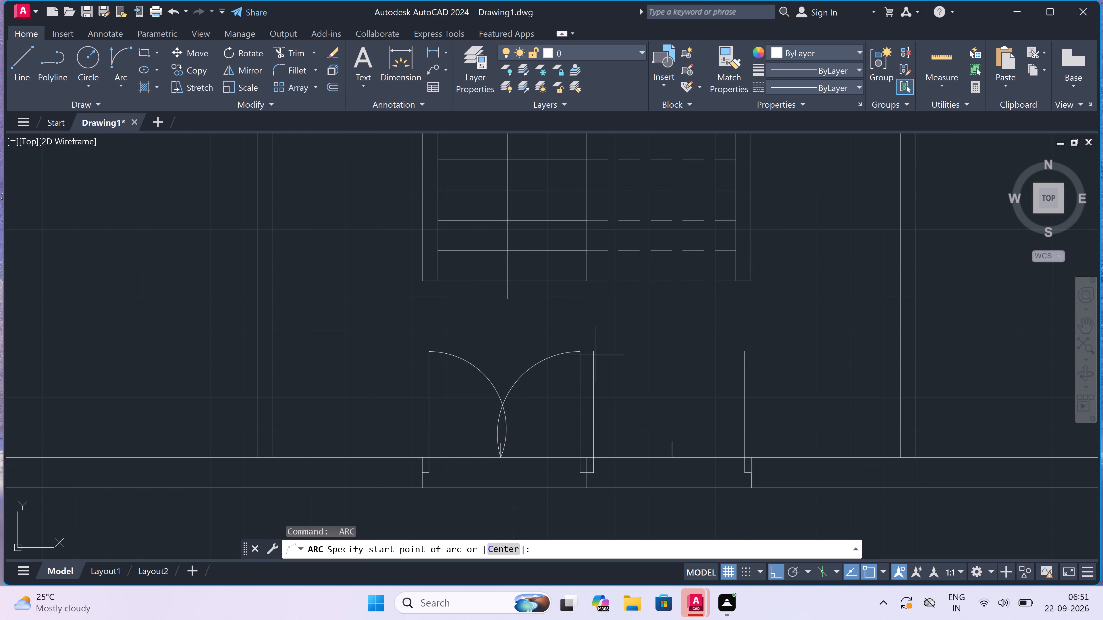
drag(593, 351, 599, 353)
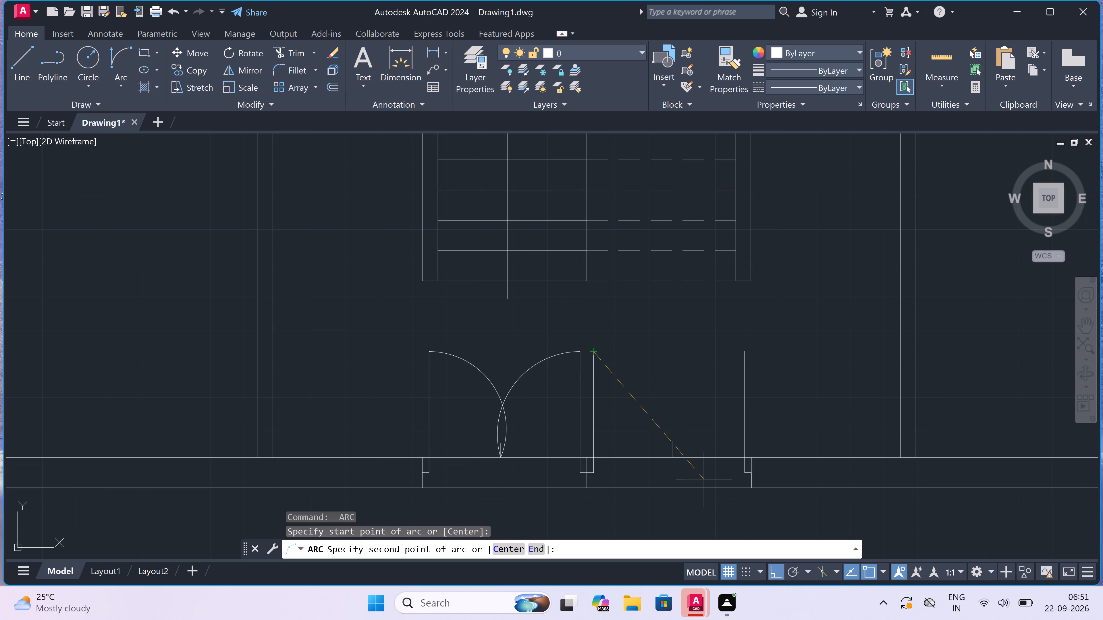
click(677, 461)
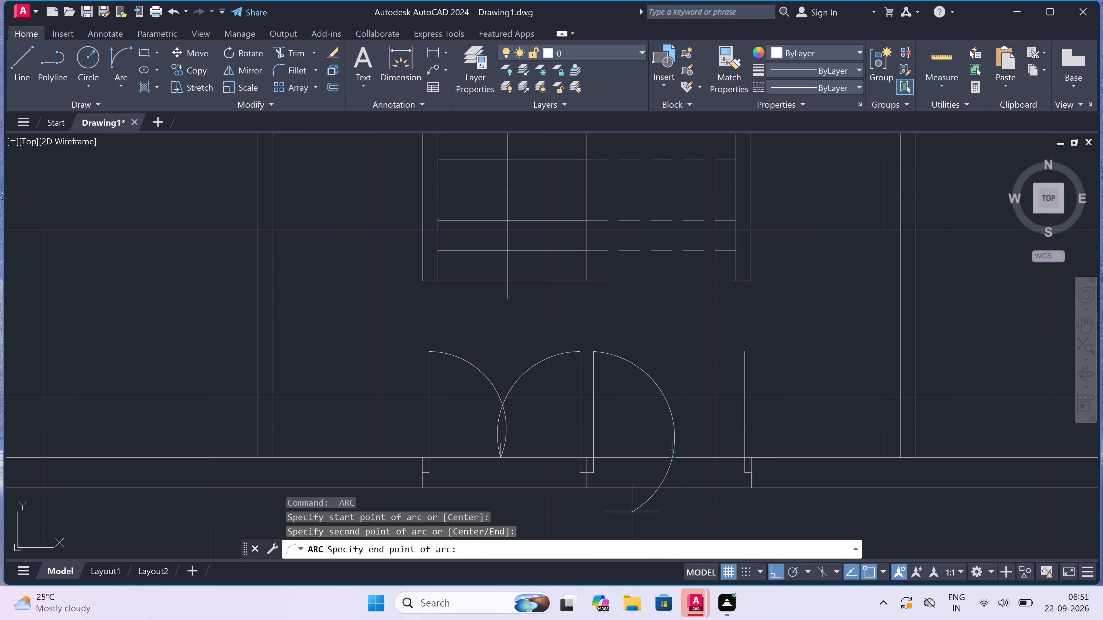
click(635, 520)
key(space)
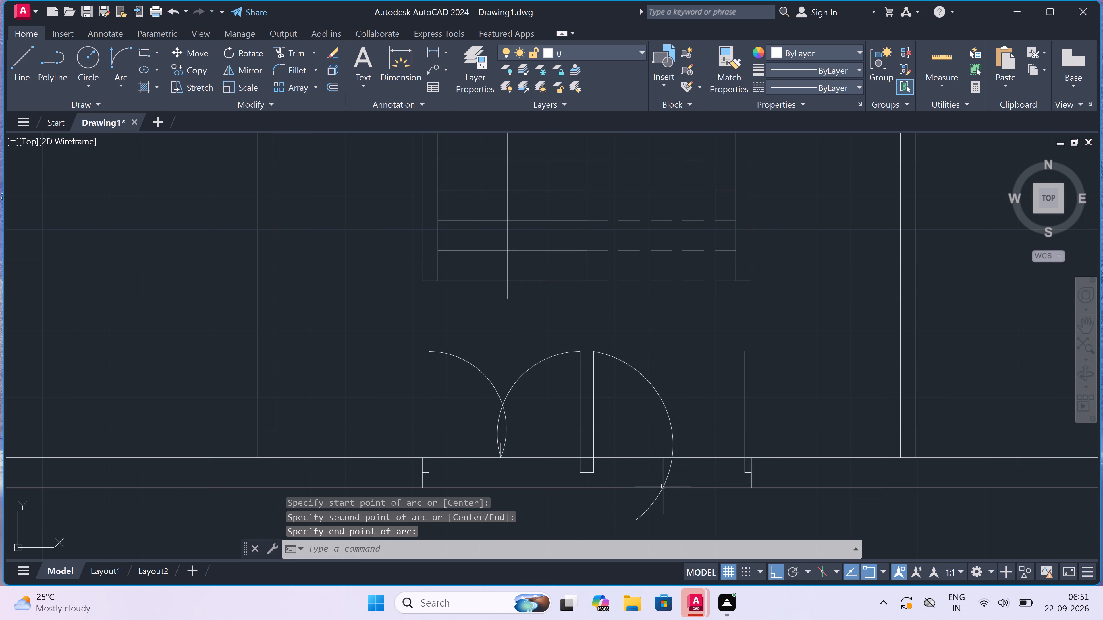
click(743, 353)
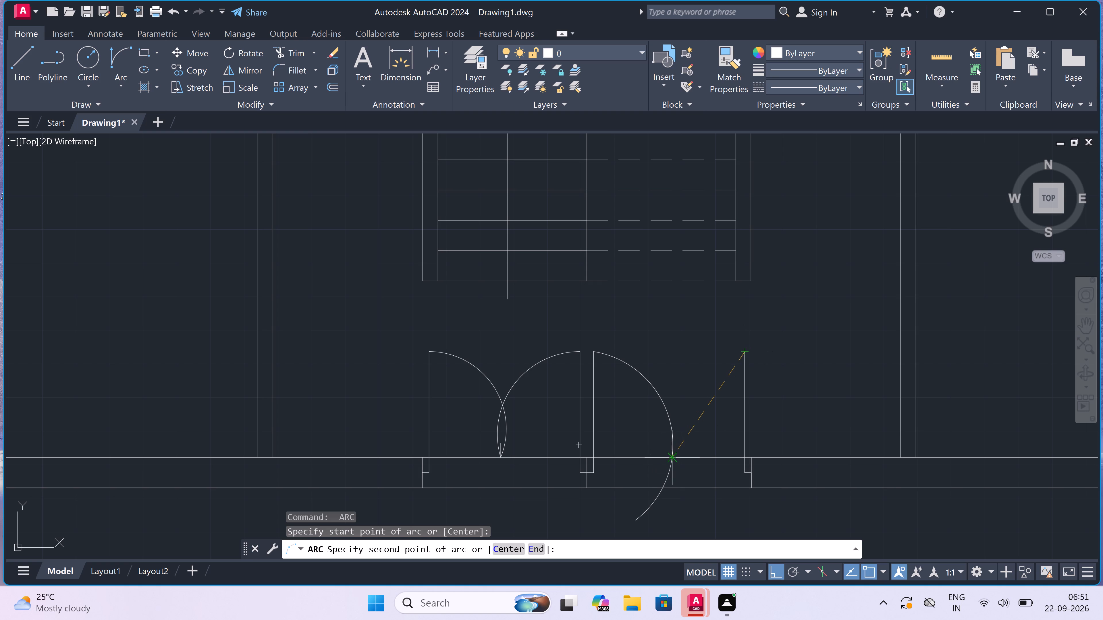
click(671, 457)
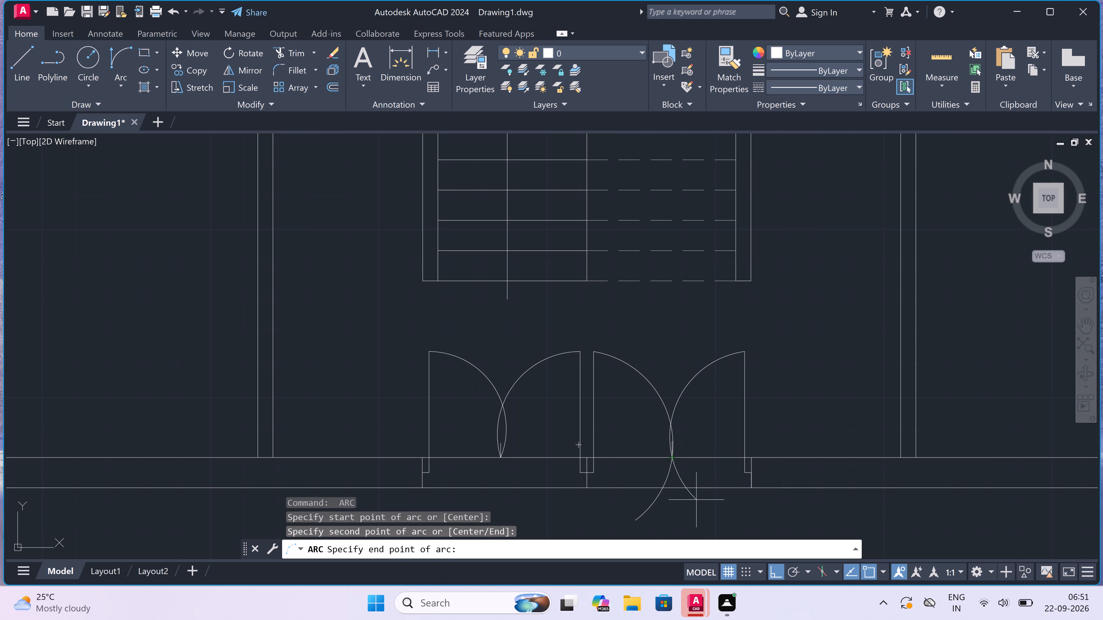
triple_click(718, 499)
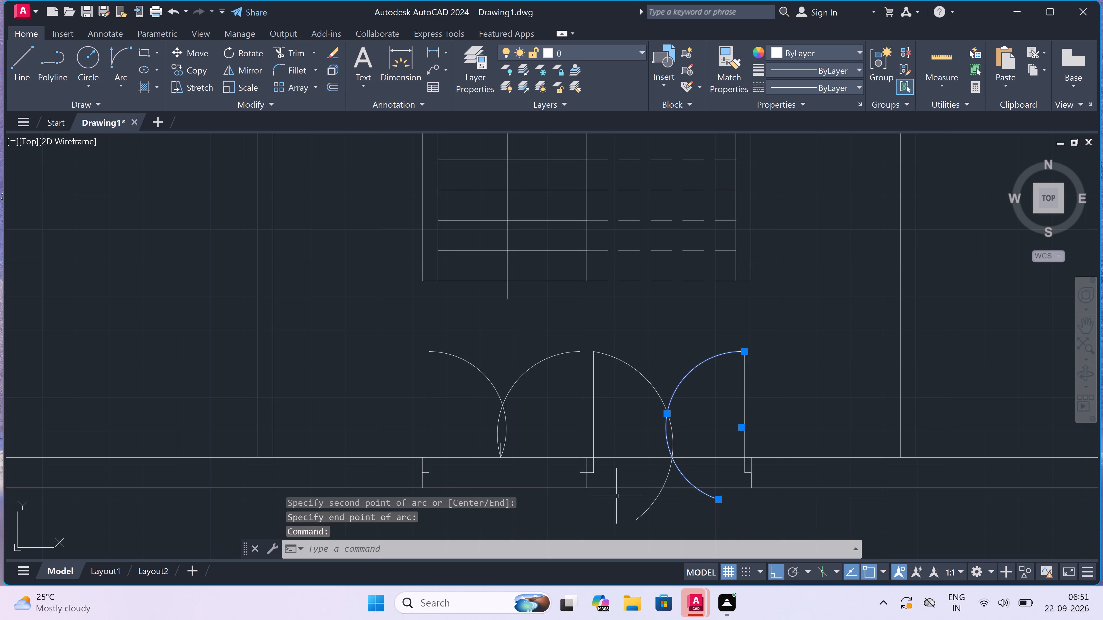
key(Escape)
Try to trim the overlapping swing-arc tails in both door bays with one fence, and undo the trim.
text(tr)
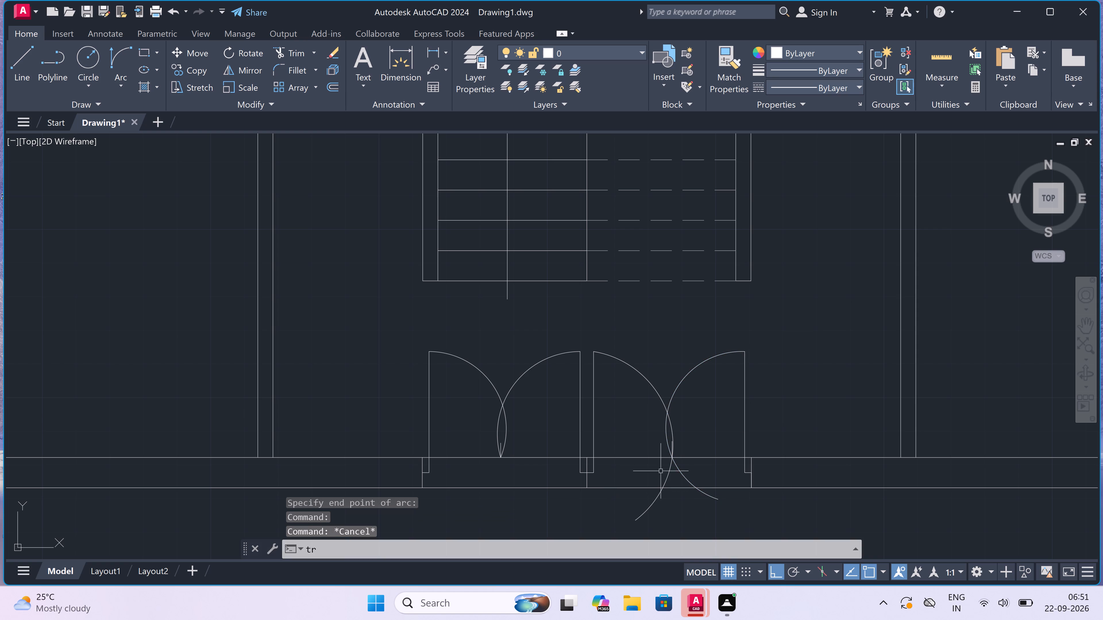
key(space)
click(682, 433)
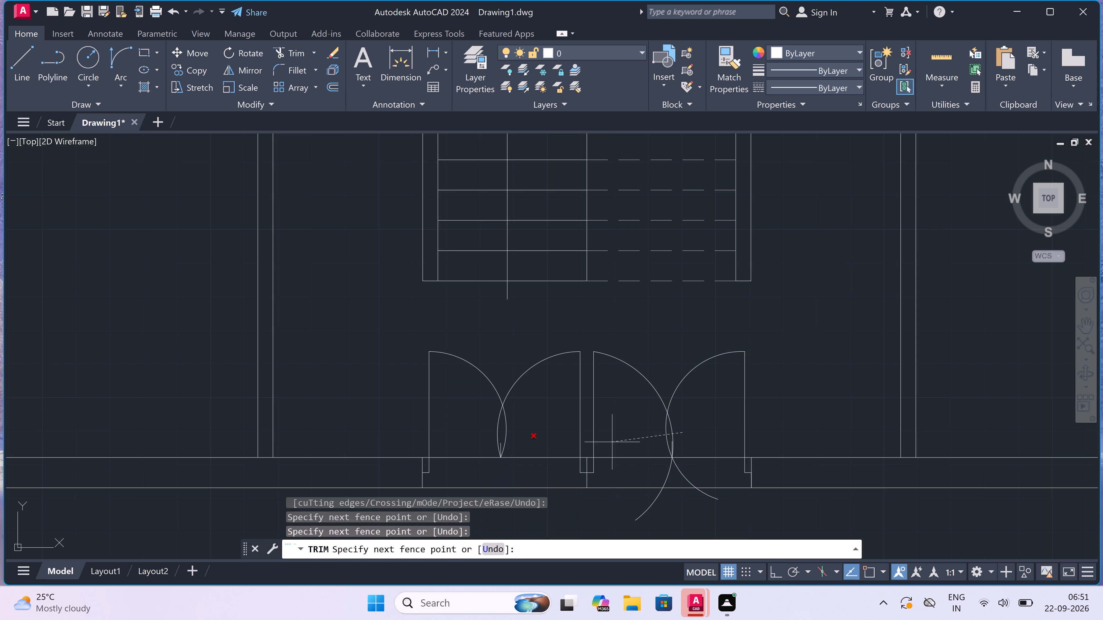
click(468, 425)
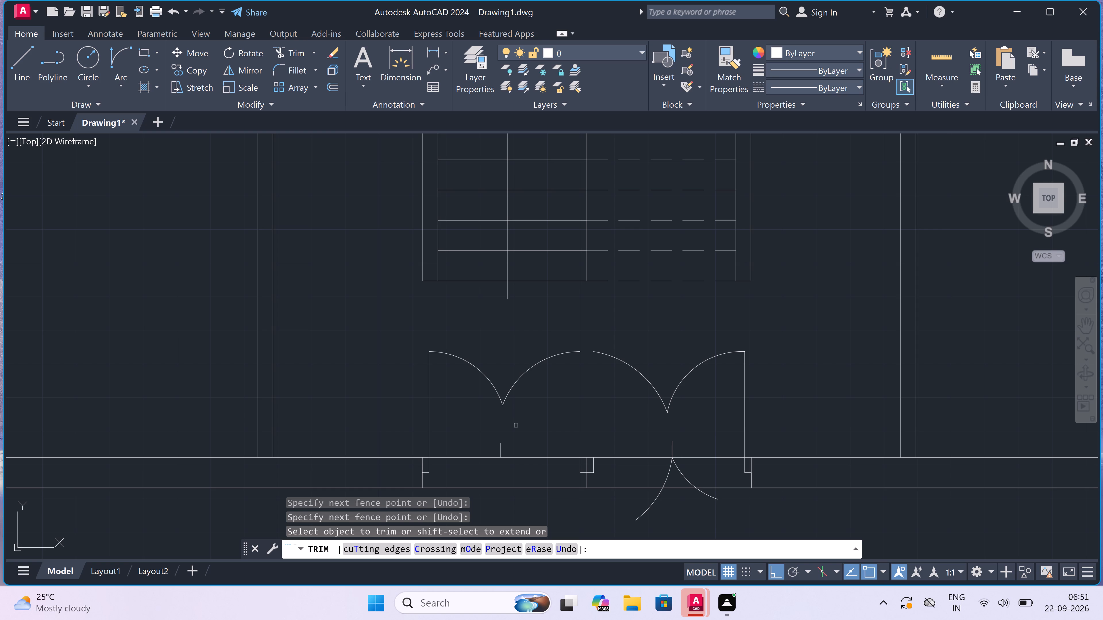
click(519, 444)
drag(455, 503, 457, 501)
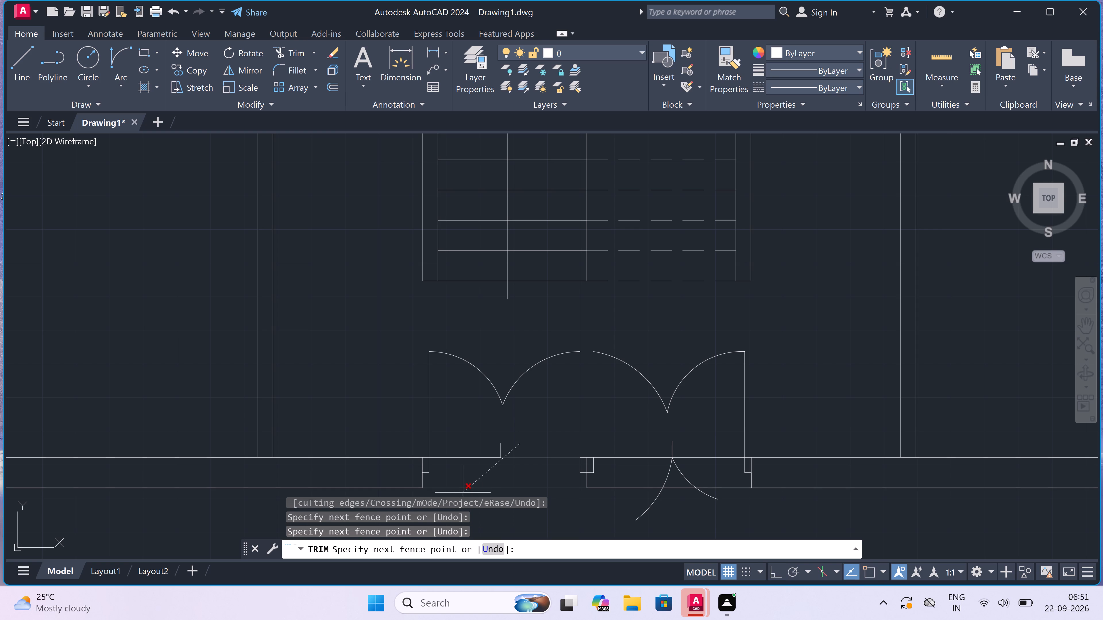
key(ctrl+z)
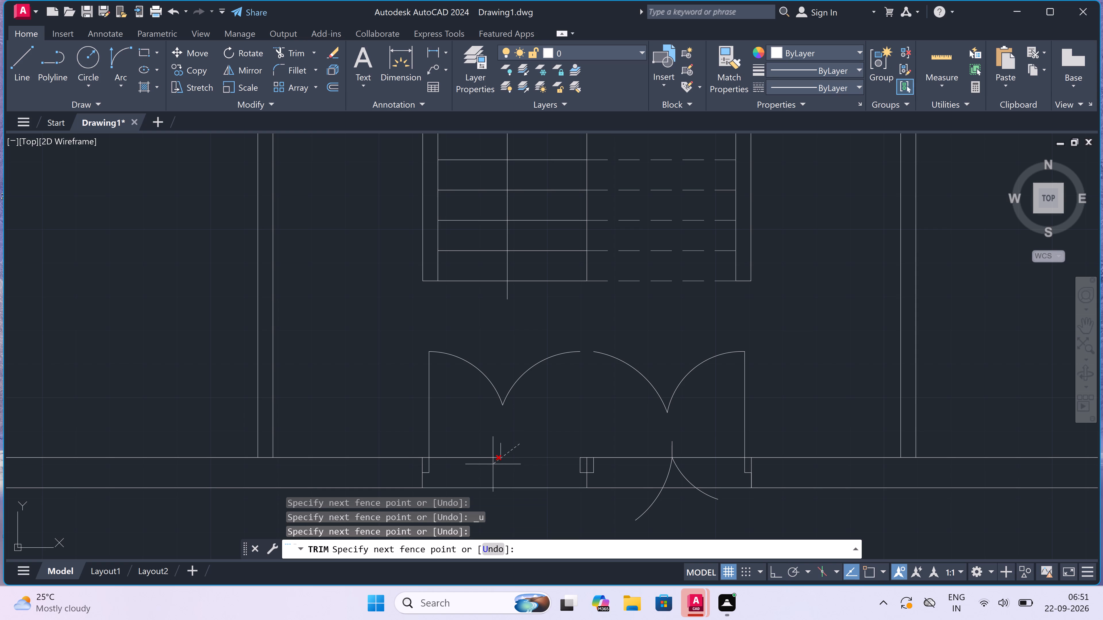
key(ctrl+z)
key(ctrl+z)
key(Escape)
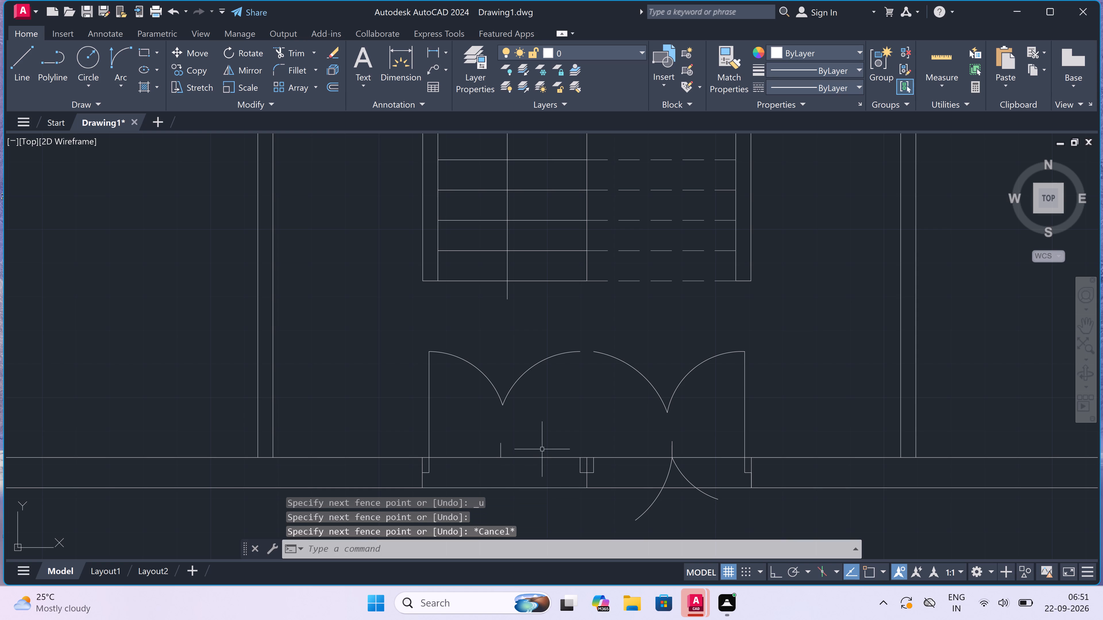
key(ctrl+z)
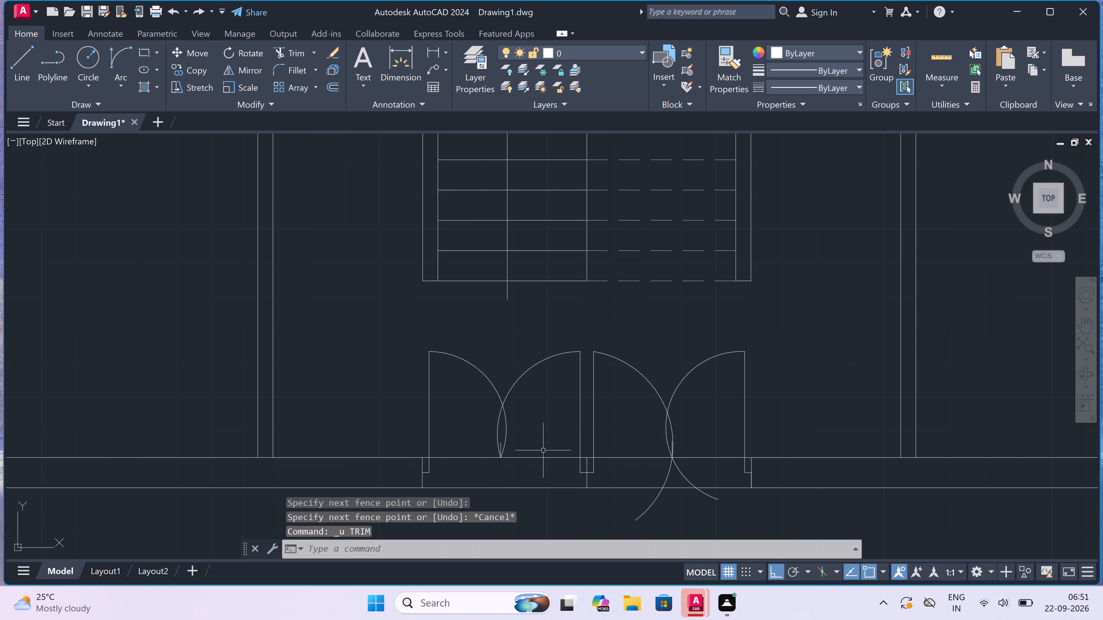
Trim the left door bay's swing arcs at their crossing and clear the short mark and both wall lines across its opening.
text(tr)
key(space)
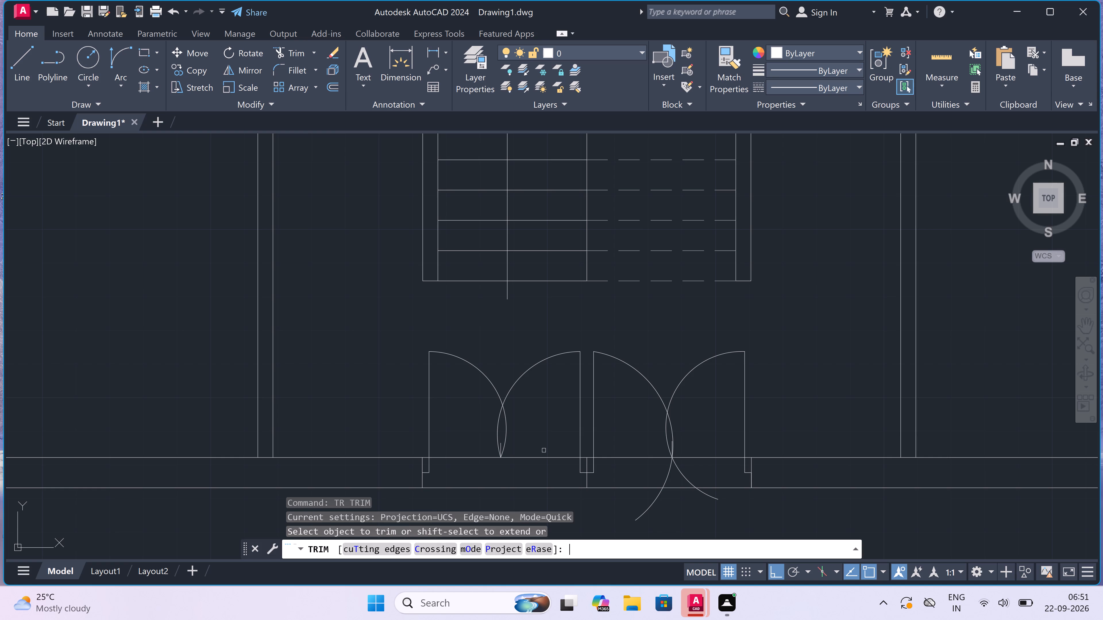
click(531, 437)
click(485, 434)
click(489, 448)
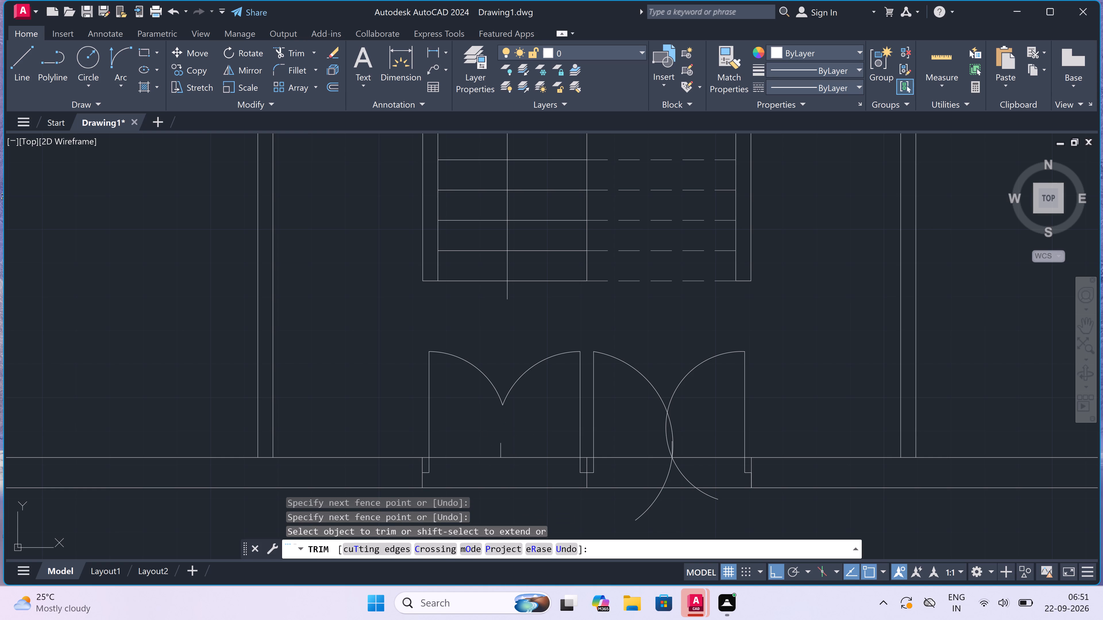
click(490, 499)
click(491, 501)
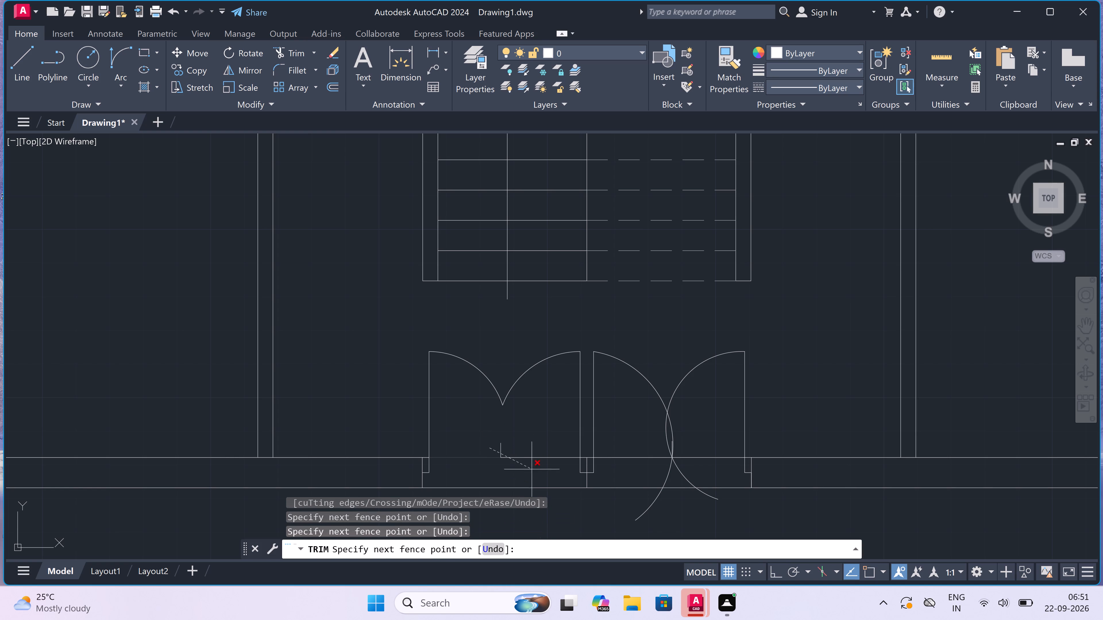
click(532, 464)
click(532, 464)
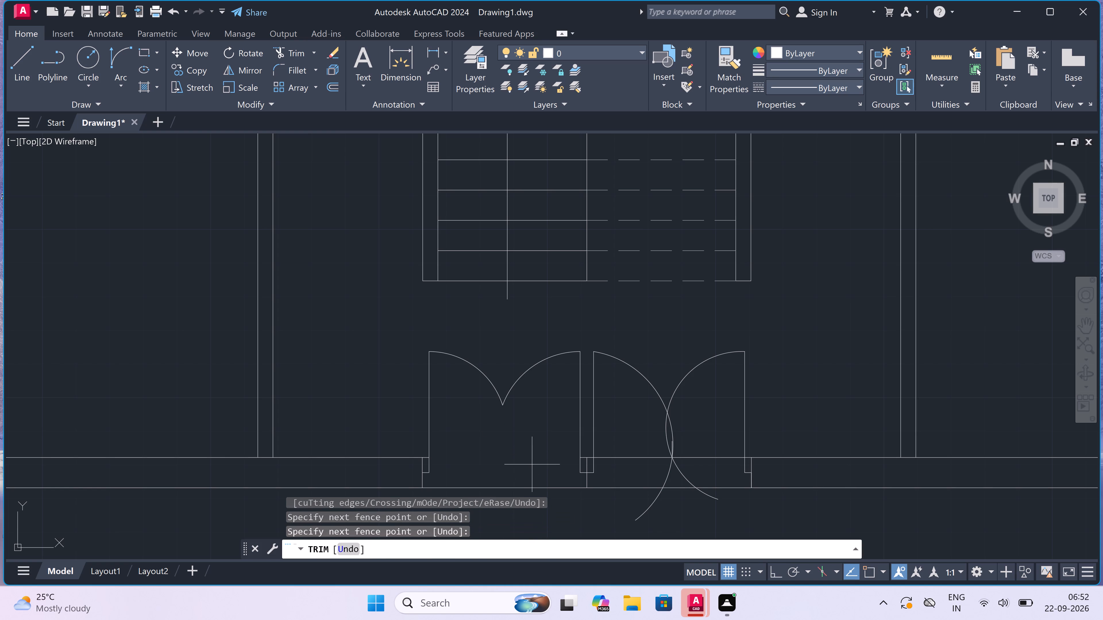
click(537, 505)
scroll(551, 474, down, 3)
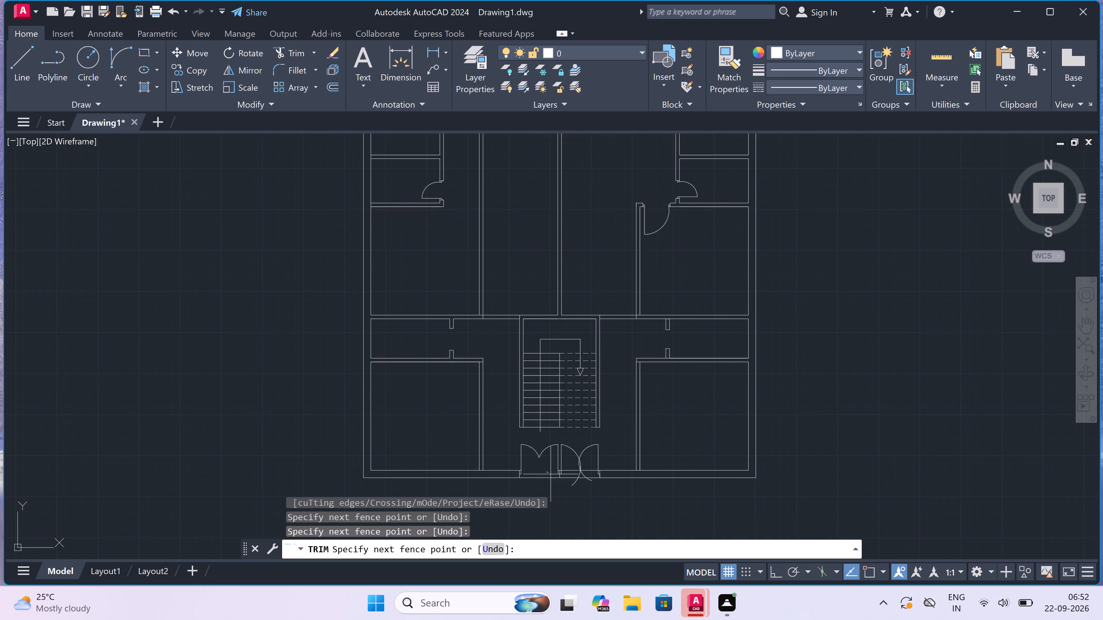
scroll(551, 474, down, 1)
scroll(548, 493, up, 4)
click(548, 493)
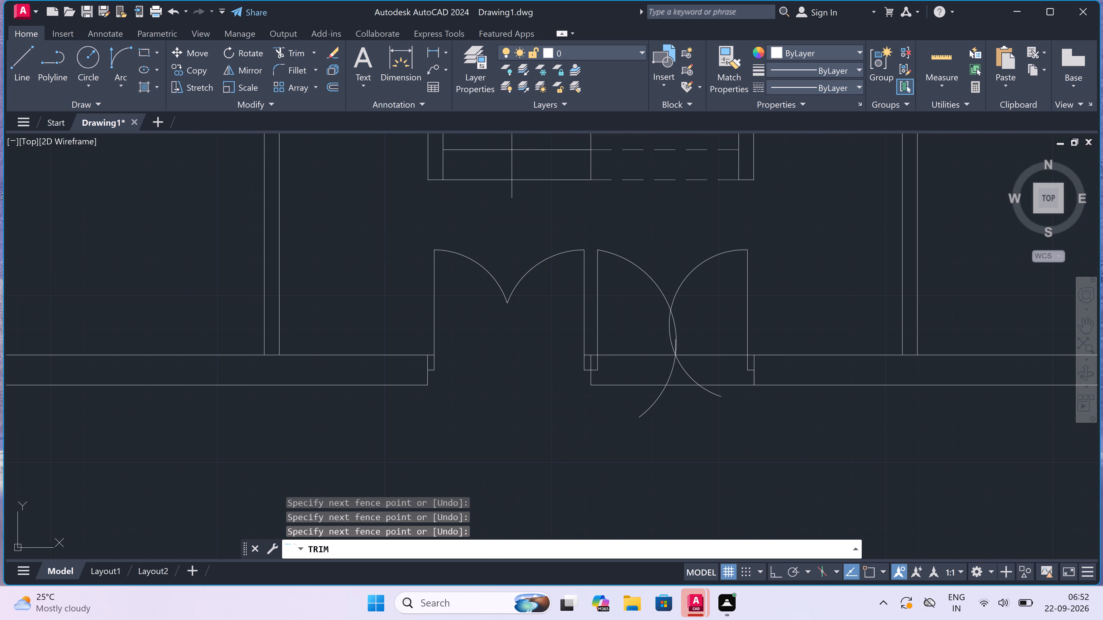
Trim the right bay's wall lines, the swing arcs below their crossing and the short mark to clear its opening.
click(695, 350)
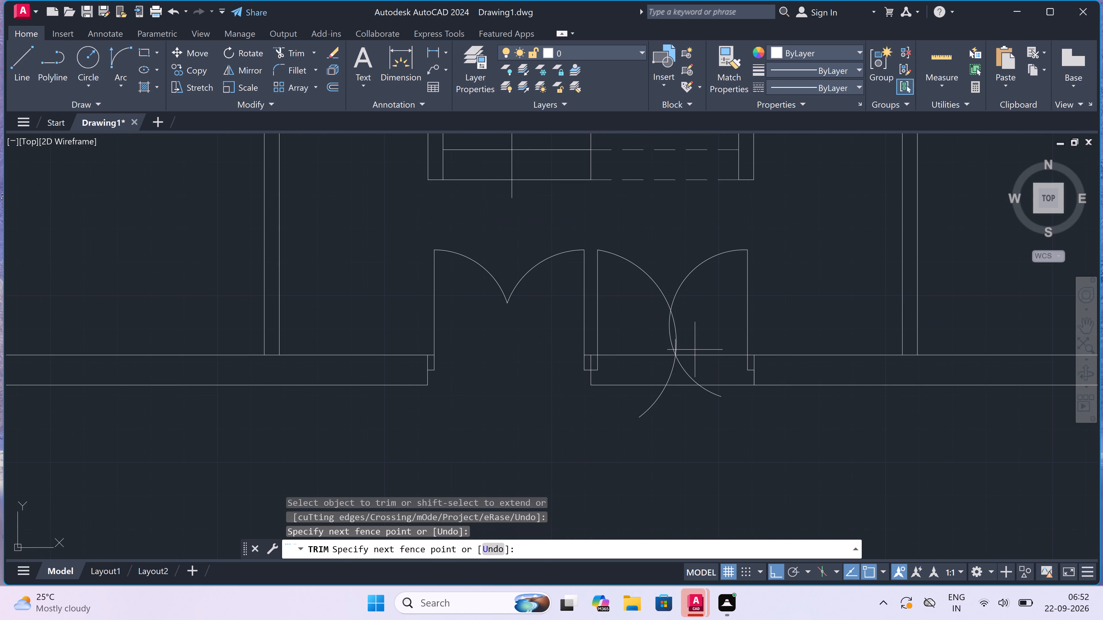
double_click(601, 443)
click(699, 384)
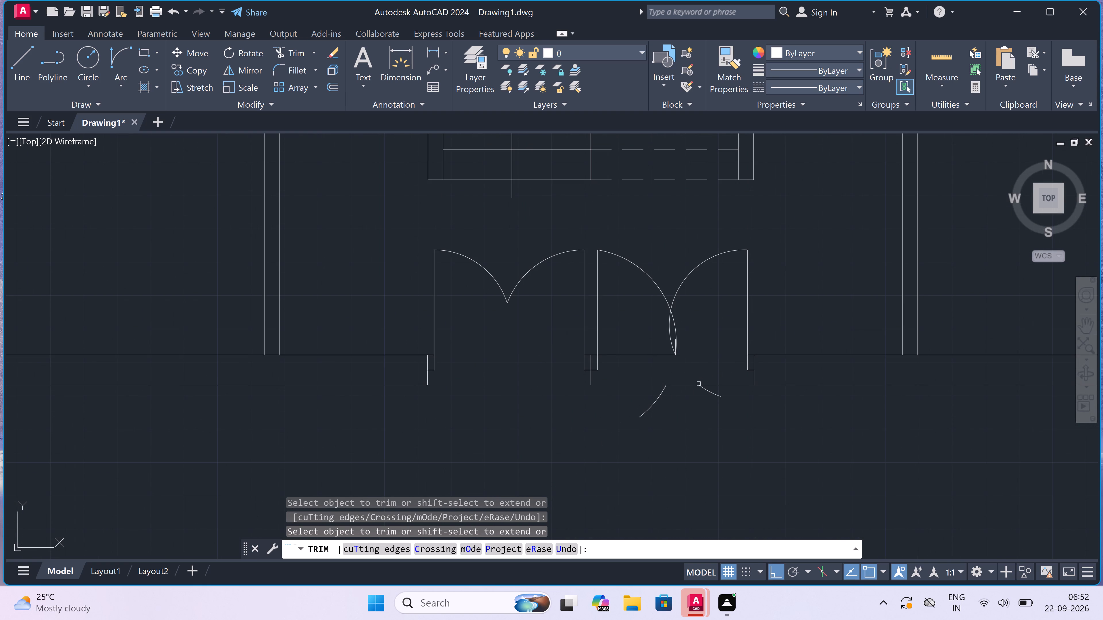
click(614, 471)
click(686, 381)
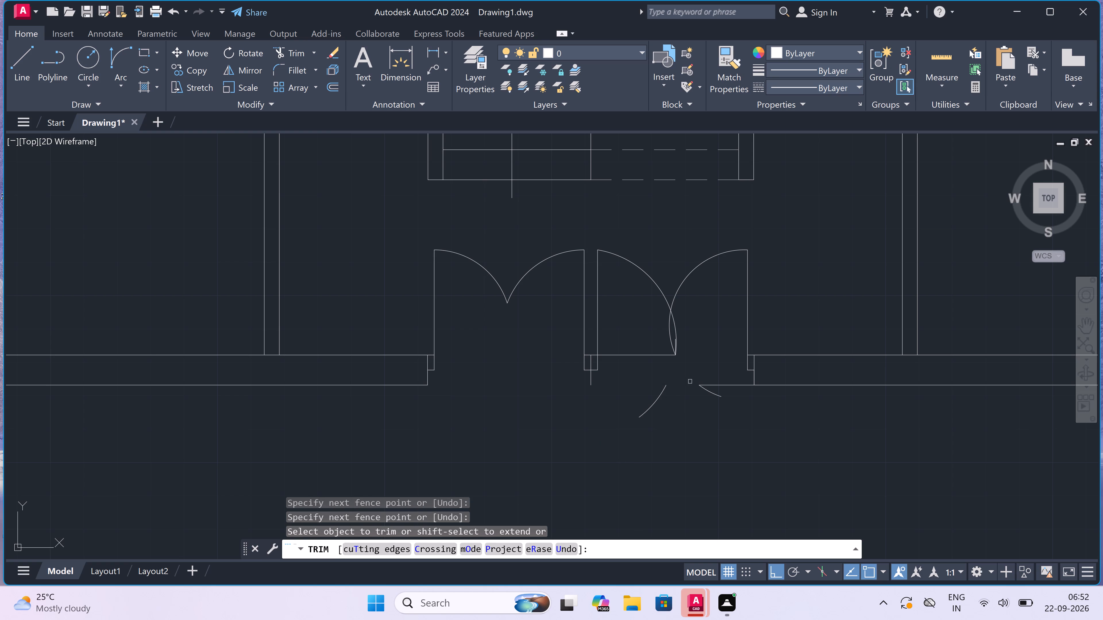
drag(703, 381, 707, 385)
click(712, 396)
click(647, 347)
click(645, 457)
click(682, 336)
click(663, 329)
click(674, 344)
Trim away the dividing line below and inside the small post between the two door bays.
click(687, 350)
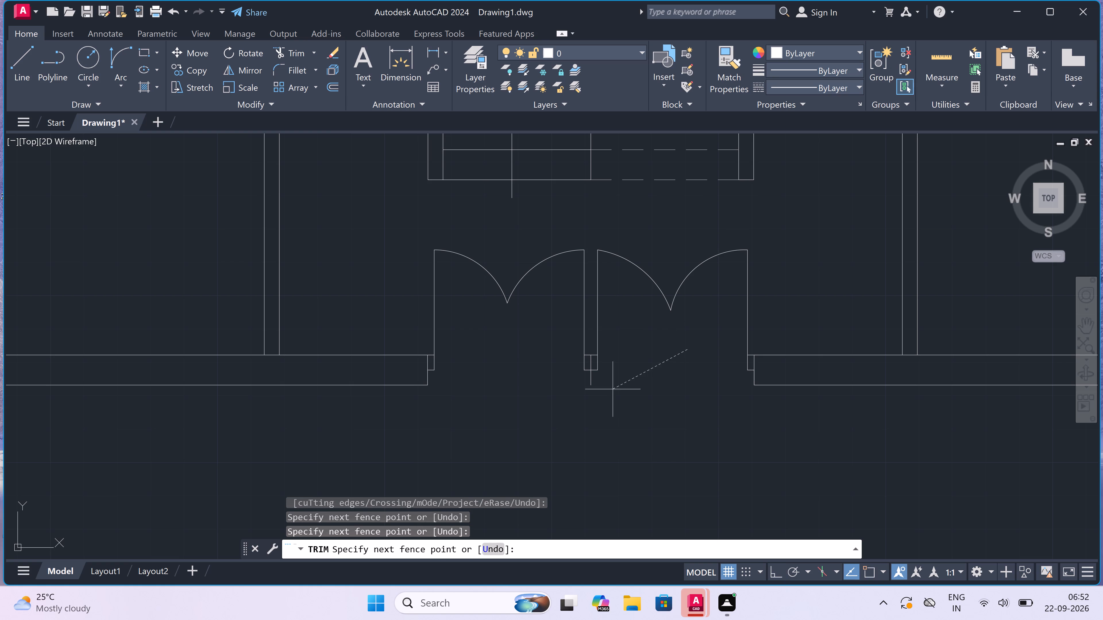
click(516, 394)
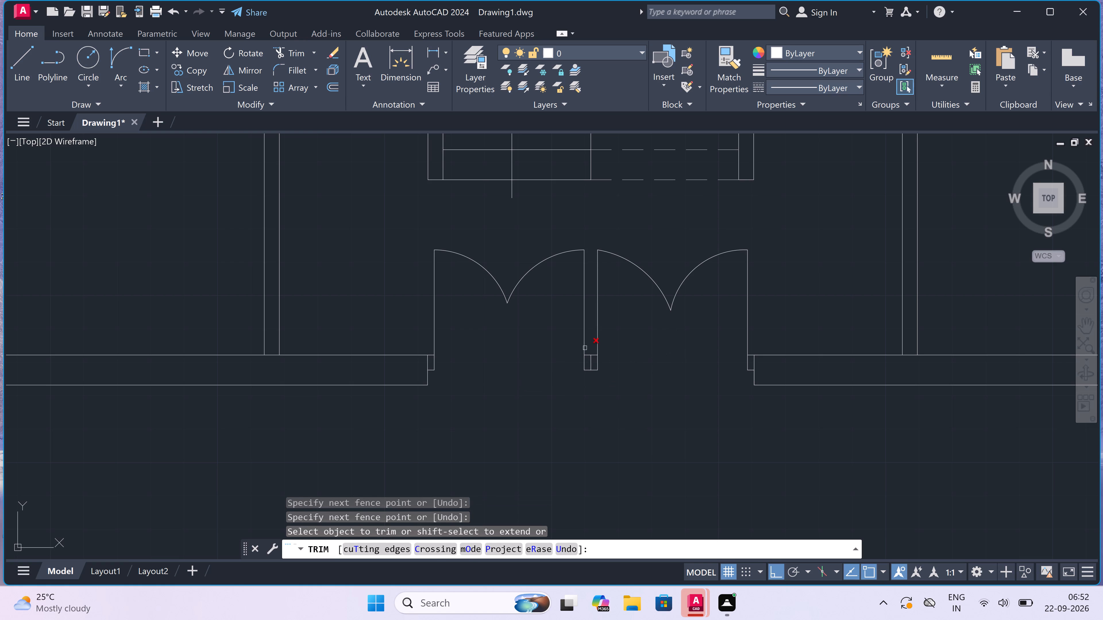
scroll(591, 358, up, 3)
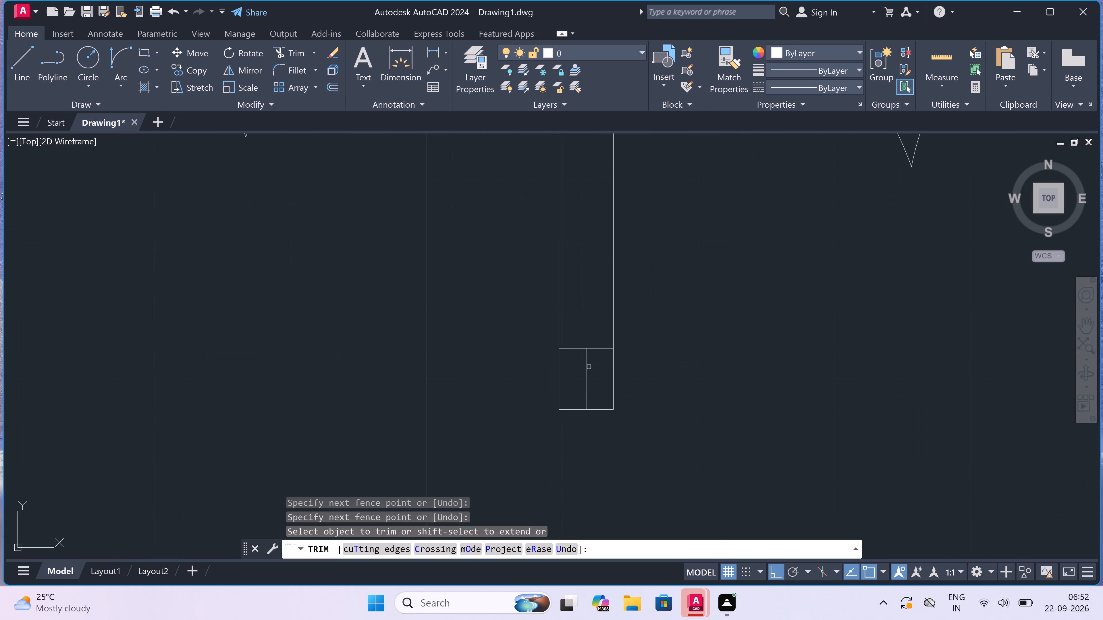
click(589, 367)
click(580, 375)
key(Escape)
Draw a short horizontal line across the lower-right room's left partition, just below the room's upper-left corner.
scroll(548, 423, down, 7)
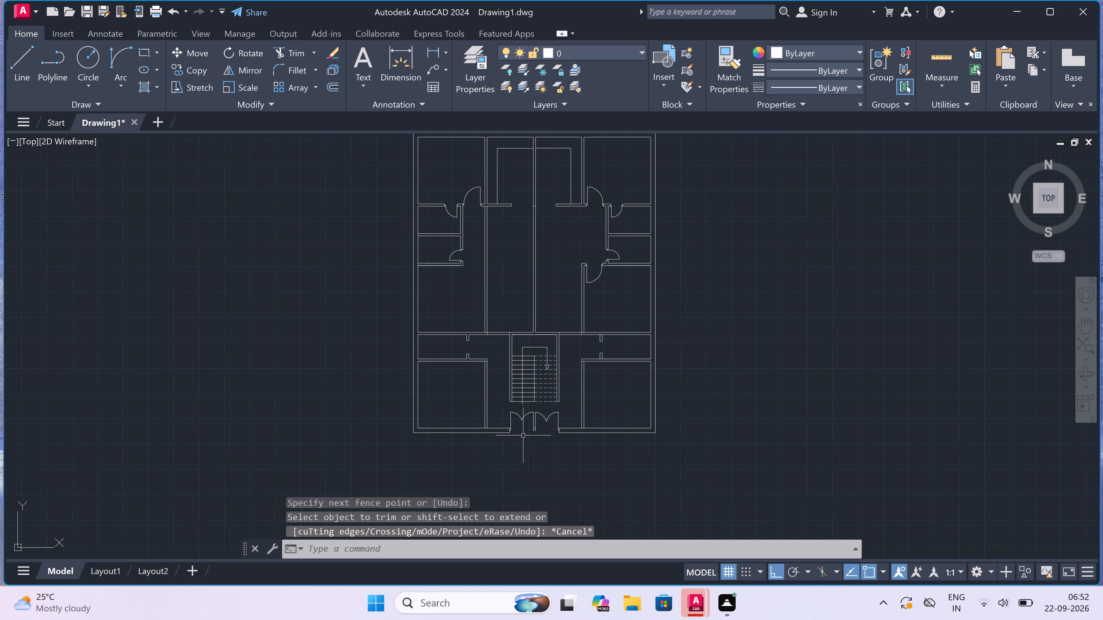
scroll(521, 442, up, 1)
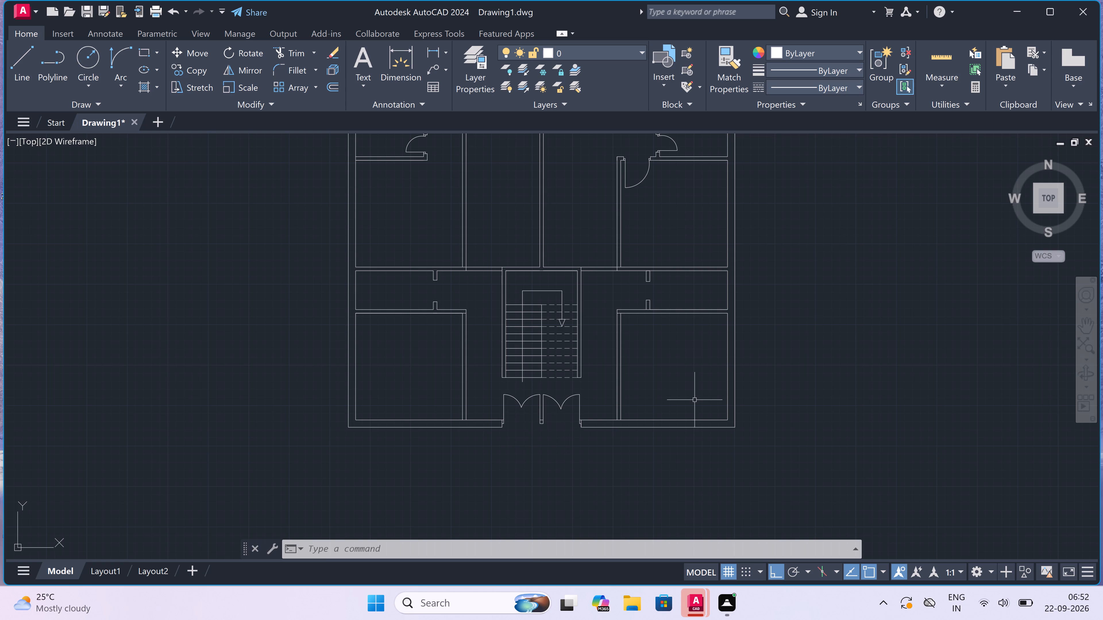
scroll(678, 413, down, 1)
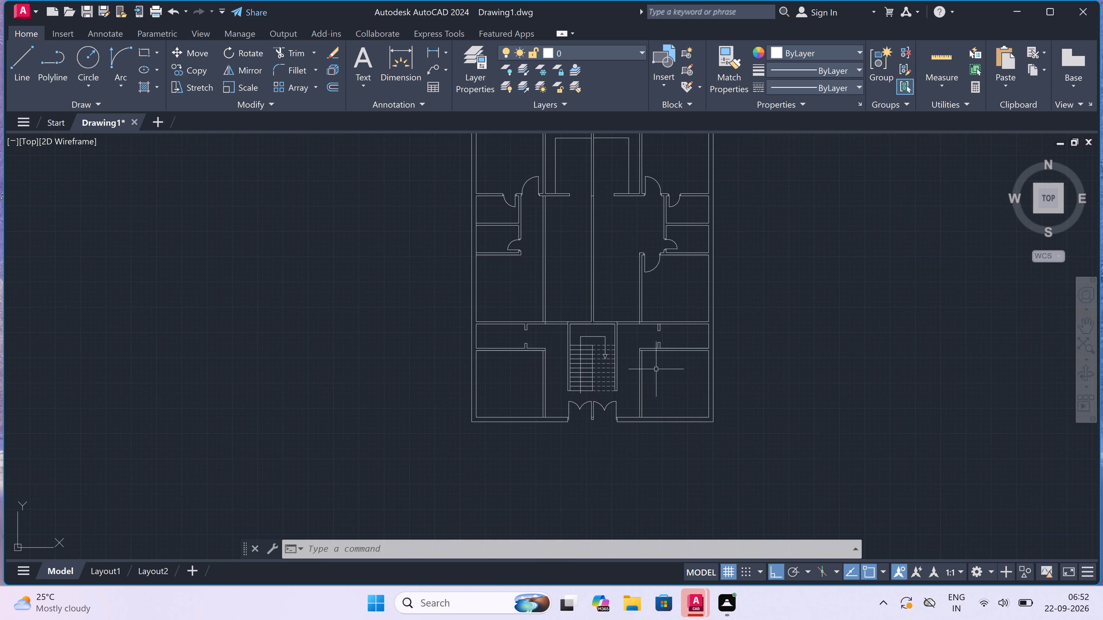
scroll(638, 344, up, 2)
text(l)
key(space)
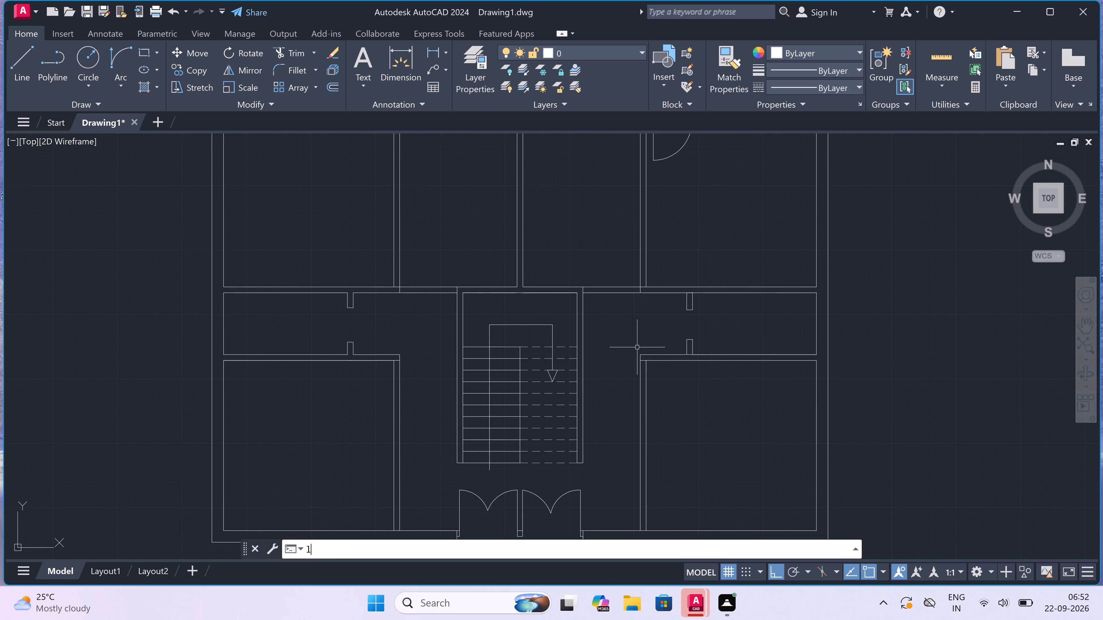
scroll(643, 371, up, 3)
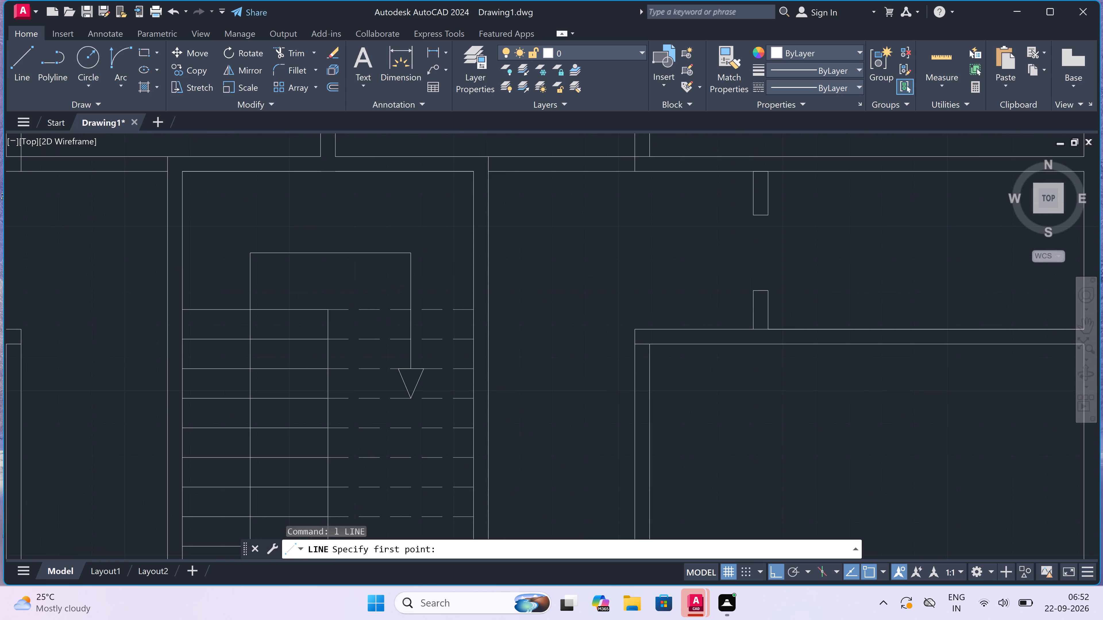
scroll(639, 368, up, 1)
click(628, 360)
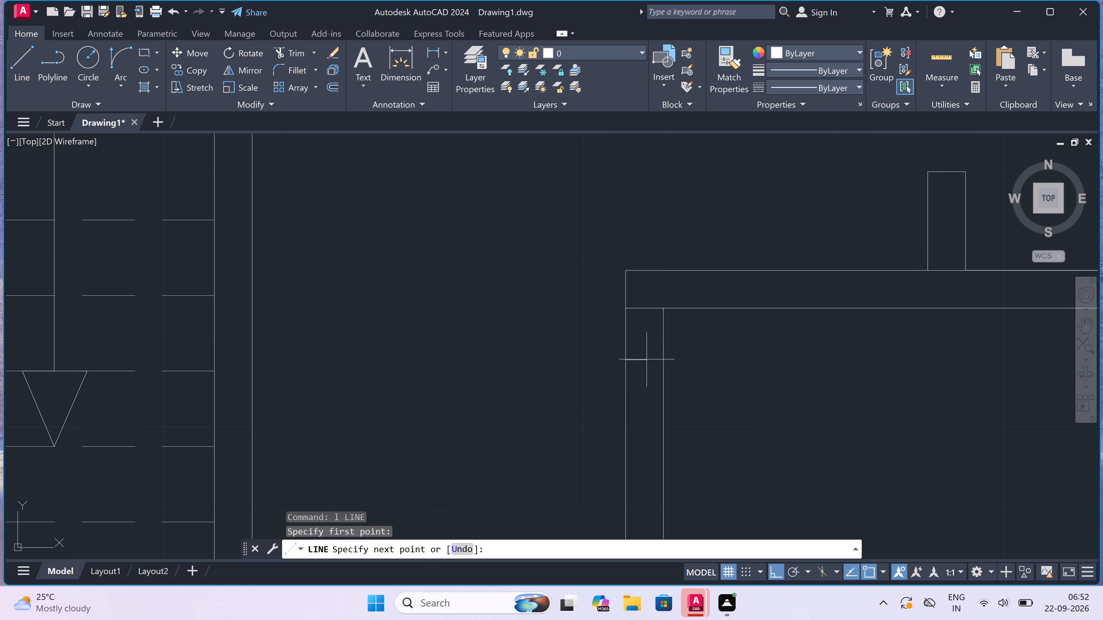
click(662, 362)
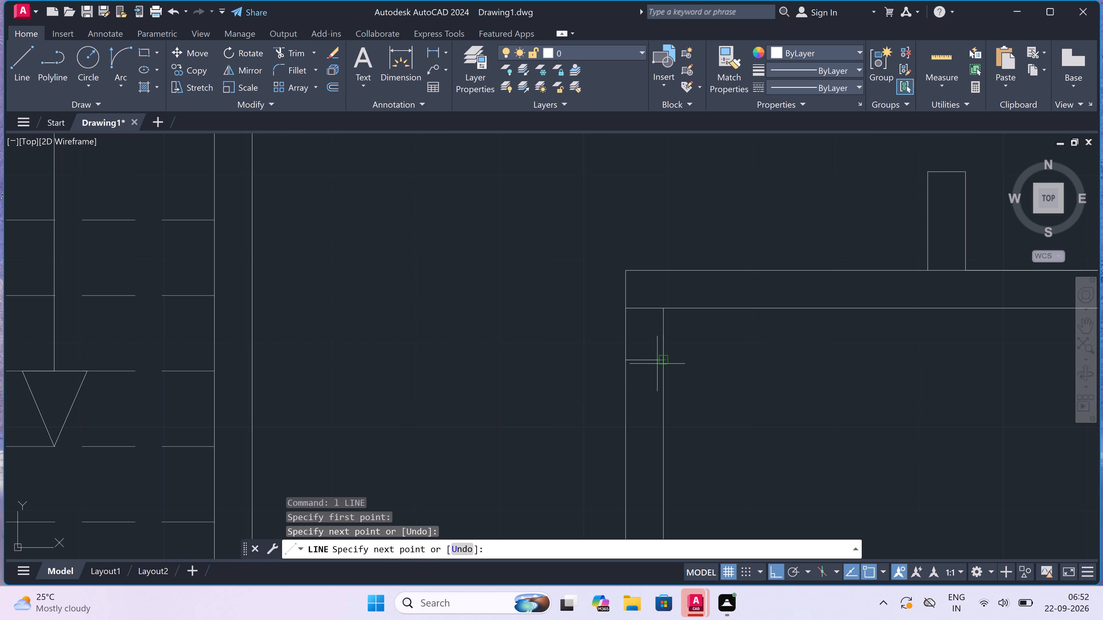
Draw a door leaf line from the short line's midpoint, 2" down and 3' to the right into the lower-right room.
drag(646, 363, 647, 368)
text(2")
key(space)
text(3')
key(space)
key(Escape)
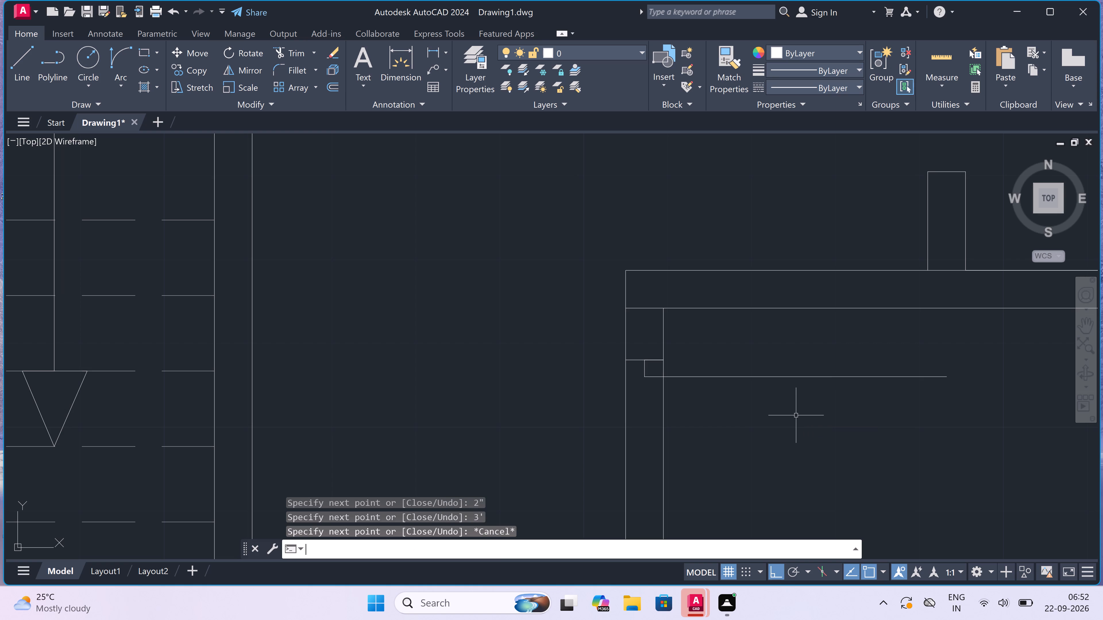
Trim the horizontal wall line crossing the partition at the lower-right room's upper-left corner.
key(t)
key(r)
key(space)
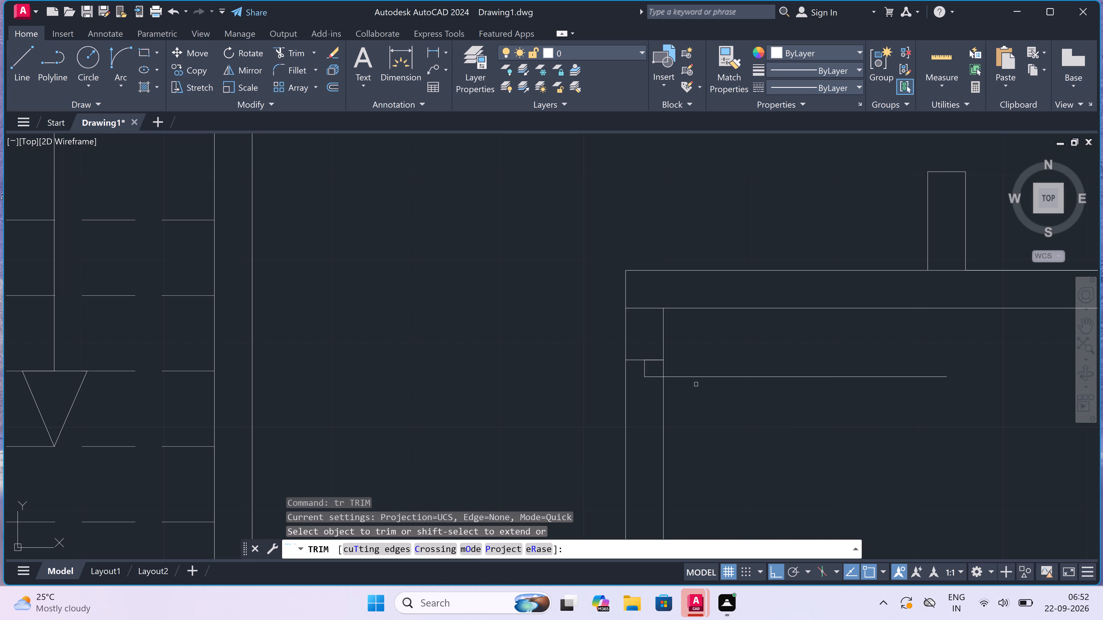
drag(643, 305, 642, 311)
click(641, 334)
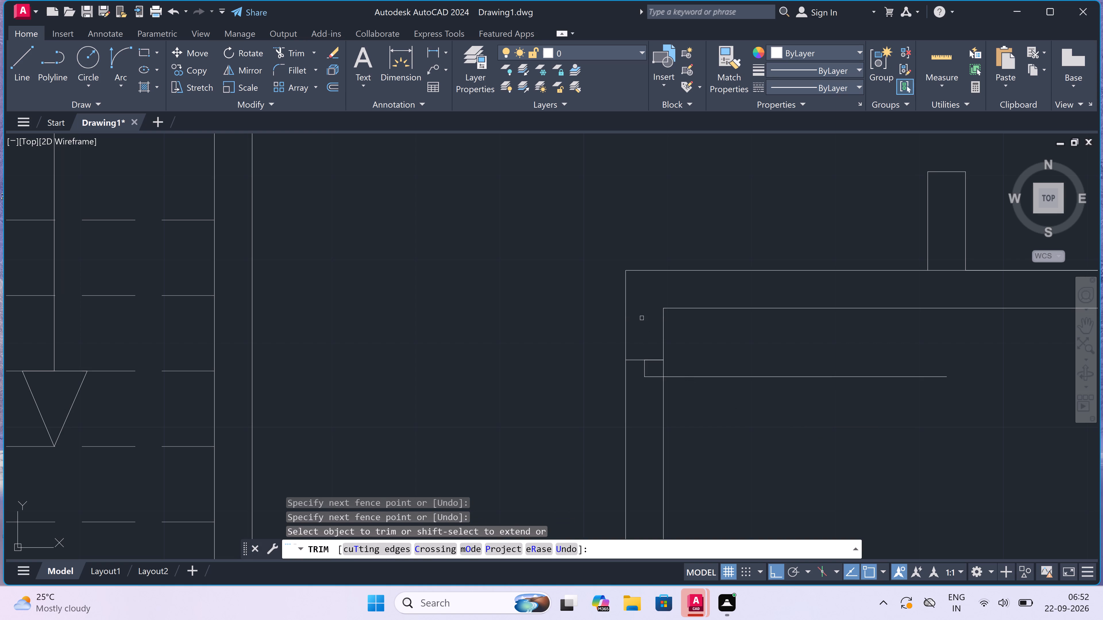
key(Escape)
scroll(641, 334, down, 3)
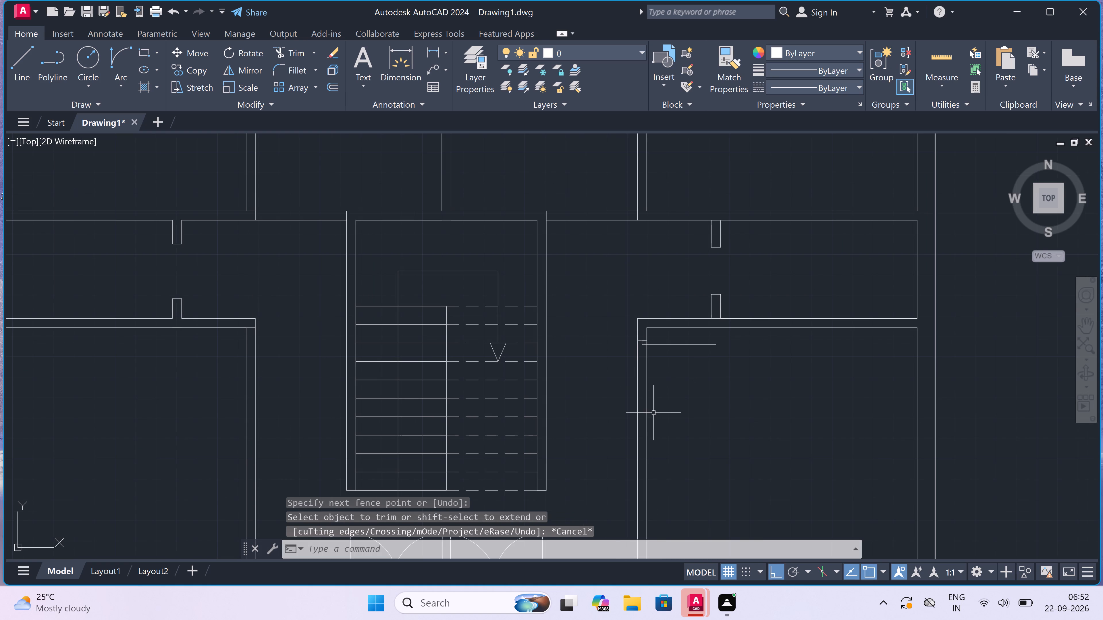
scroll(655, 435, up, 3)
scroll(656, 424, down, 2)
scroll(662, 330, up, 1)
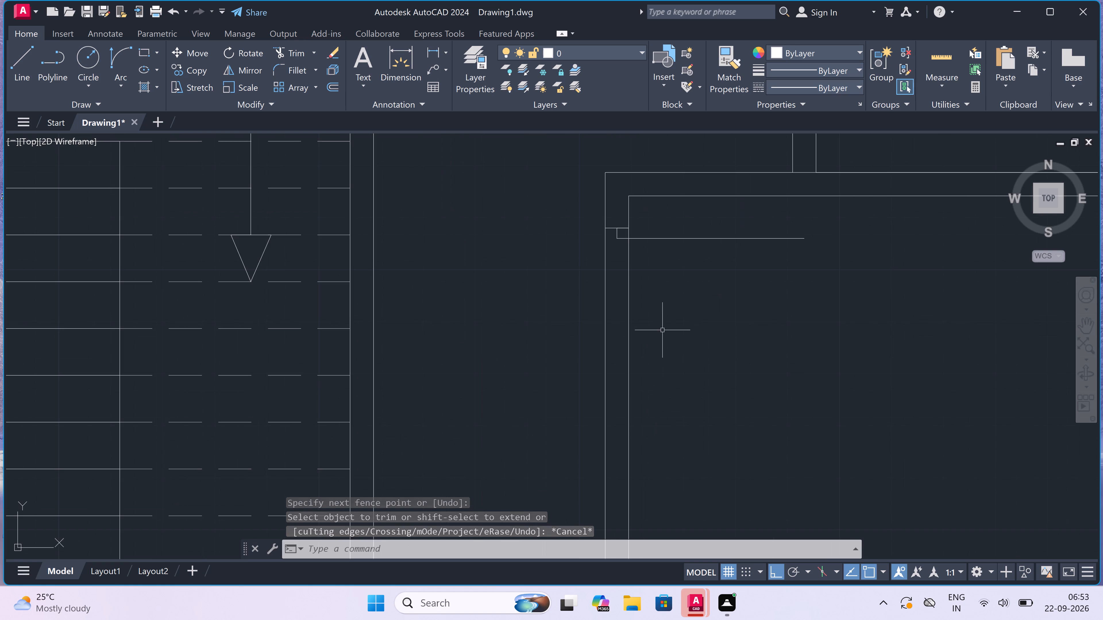
Draw the lower jamb line across the lower-right room's left partition, with a 2" line up from its midpoint.
key(Escape)
text(l)
key(space)
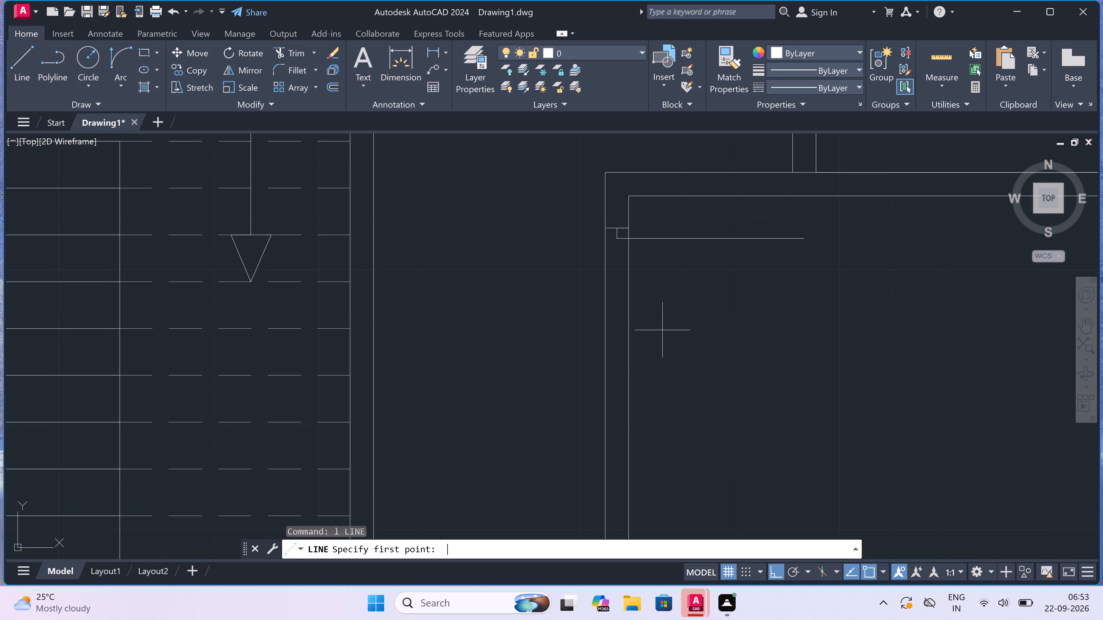
click(606, 393)
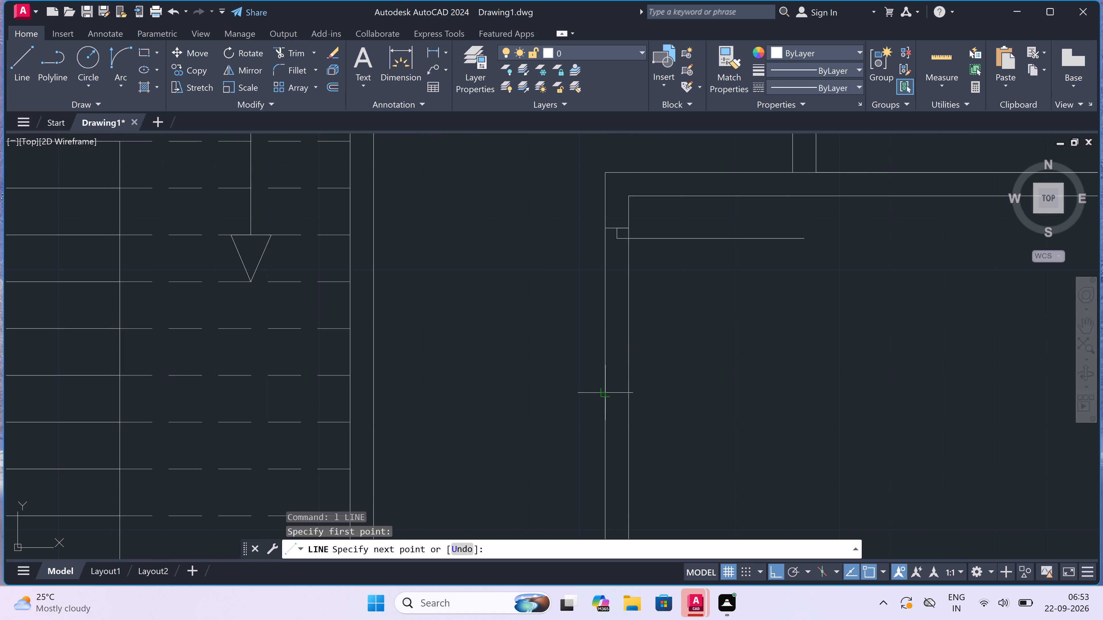
click(626, 396)
click(618, 396)
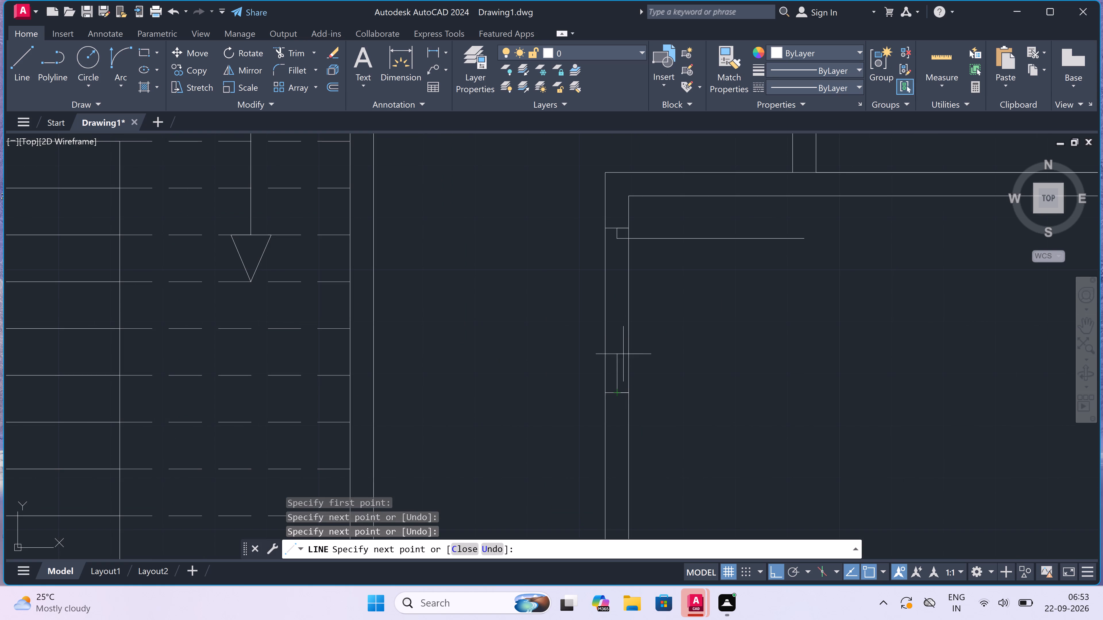
text(2")
key(space)
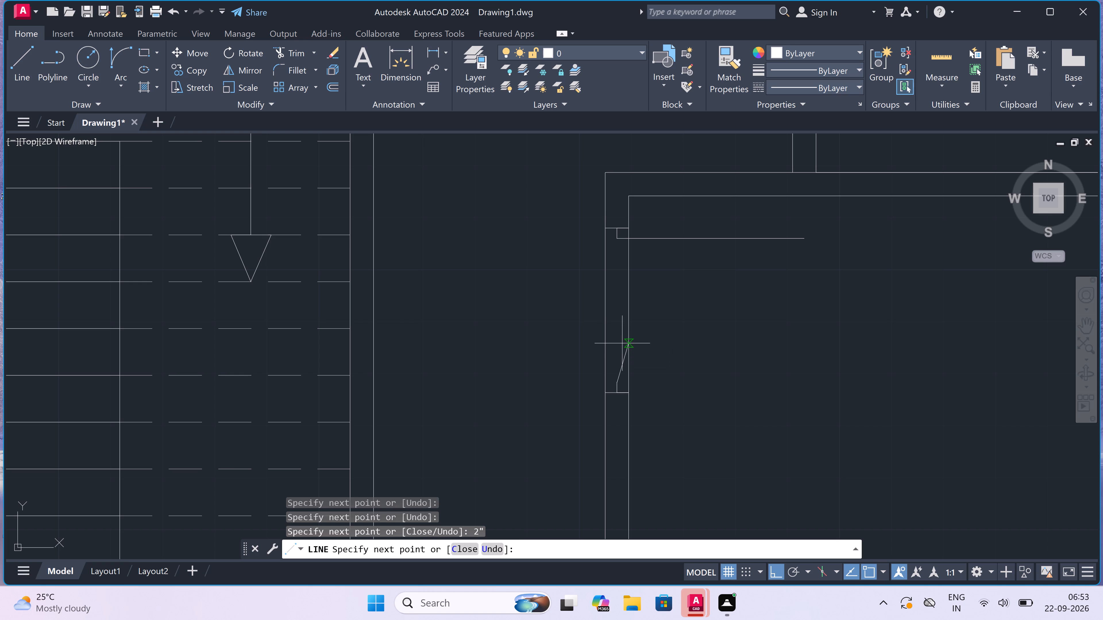
key(Escape)
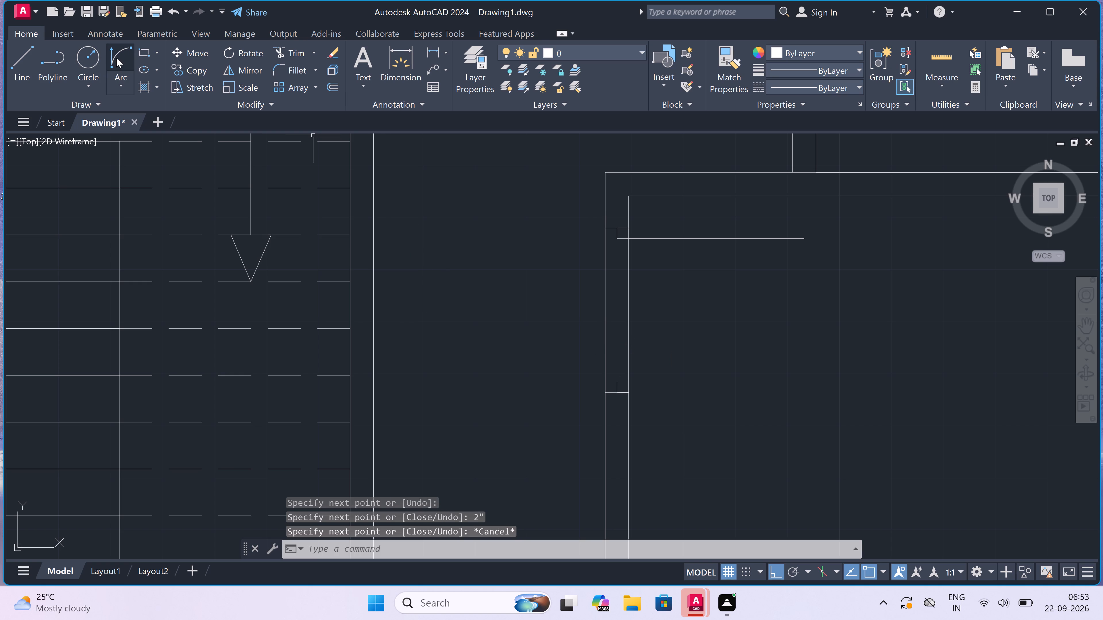
Draw the door swing arc from the leaf's free end to the top of the lower 2" jamb line, starting tangent straight down.
click(116, 58)
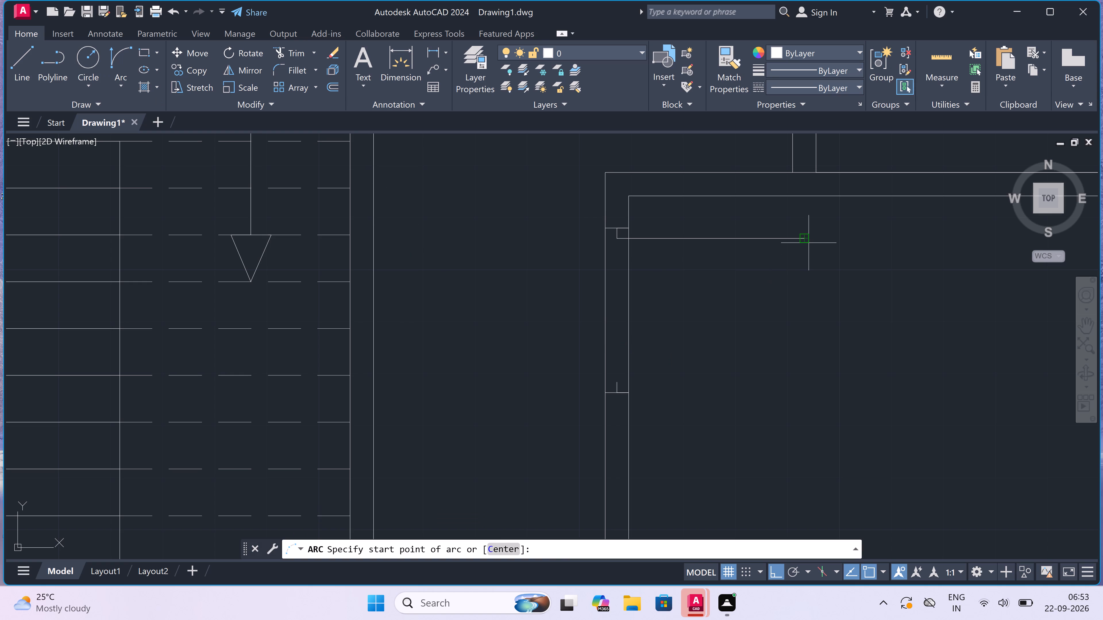
drag(802, 241, 798, 252)
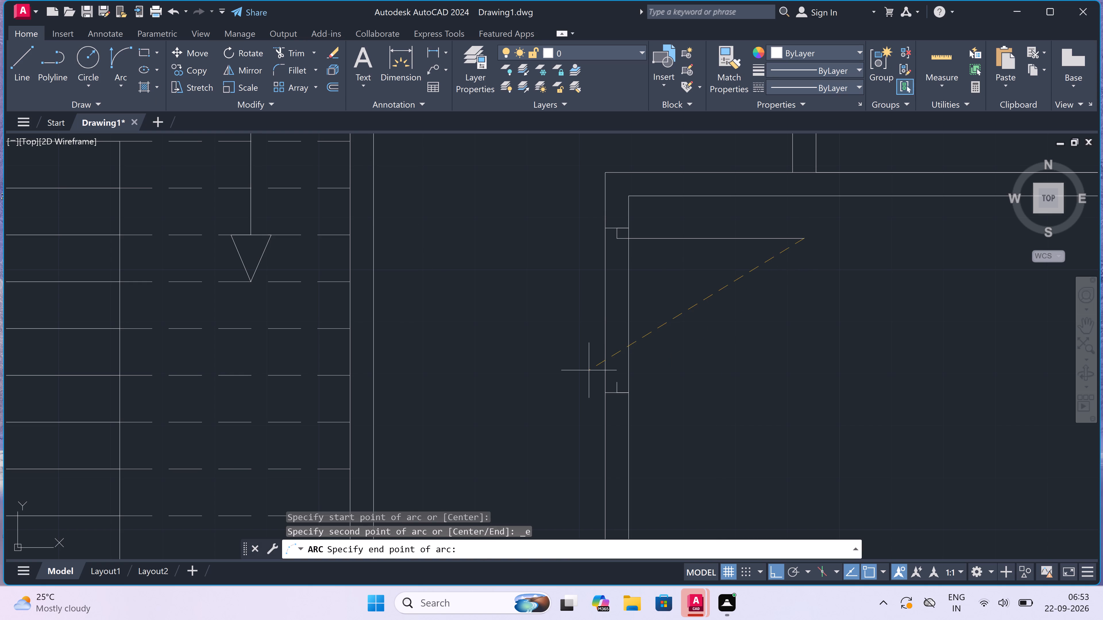
click(621, 380)
click(794, 408)
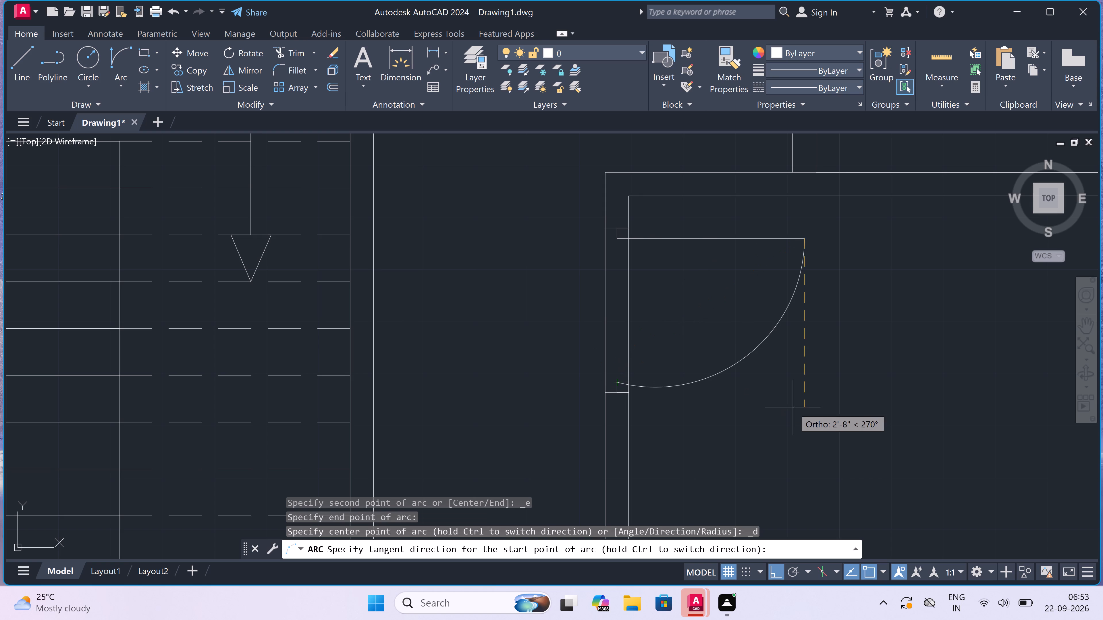
Trim both partition lines between the two jambs to open the lower-right room's doorway.
key(t)
key(r)
key(space)
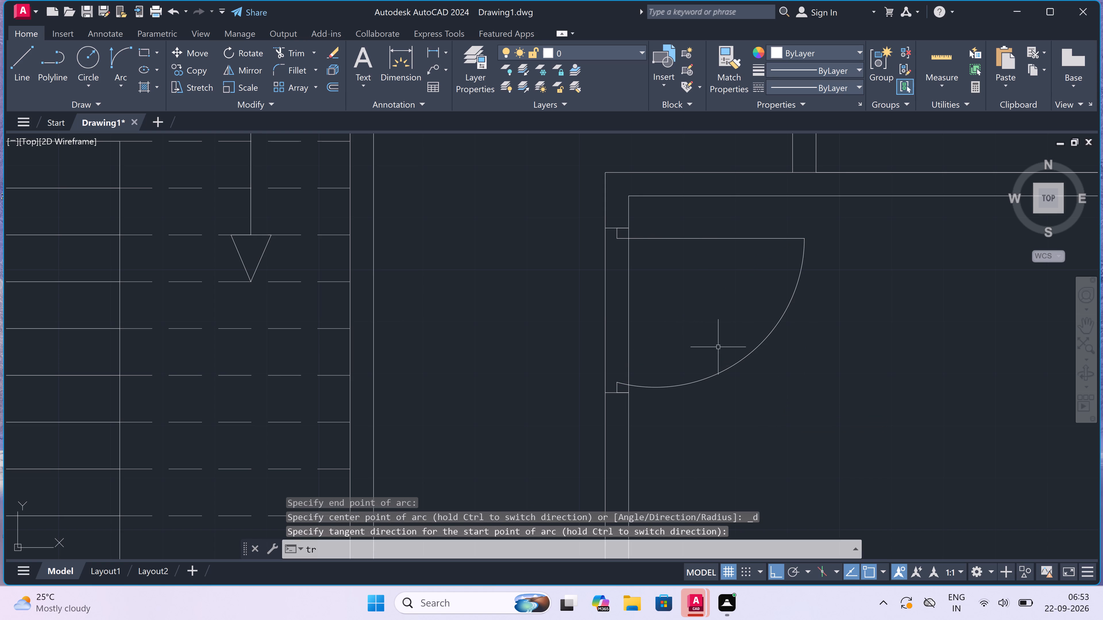
click(709, 327)
click(571, 325)
scroll(602, 319, down, 2)
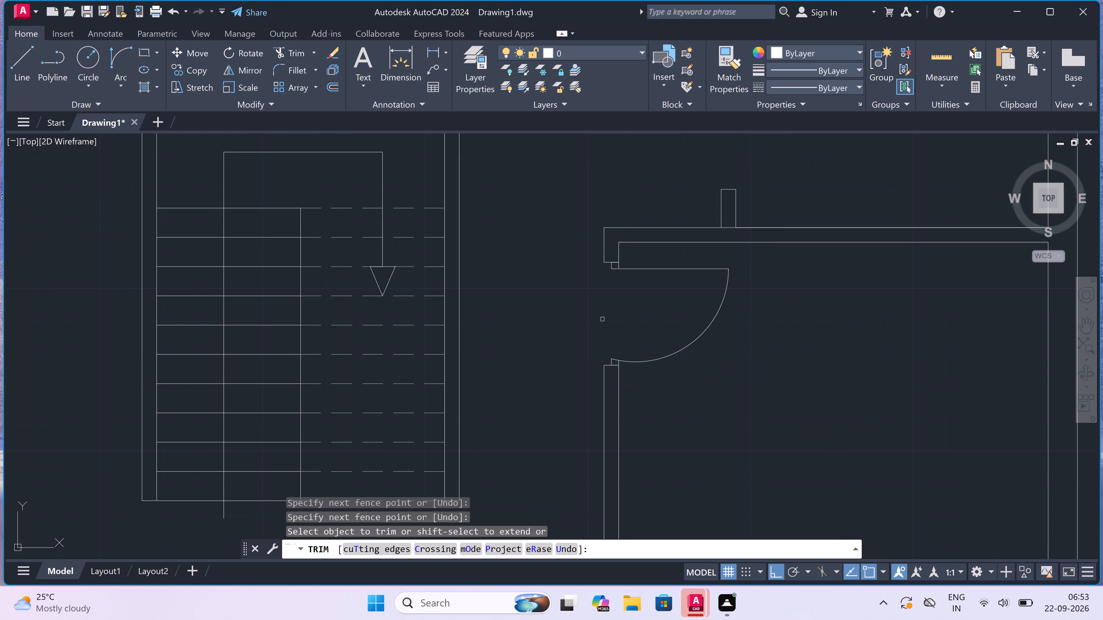
scroll(602, 319, down, 1)
key(Escape)
scroll(602, 319, down, 2)
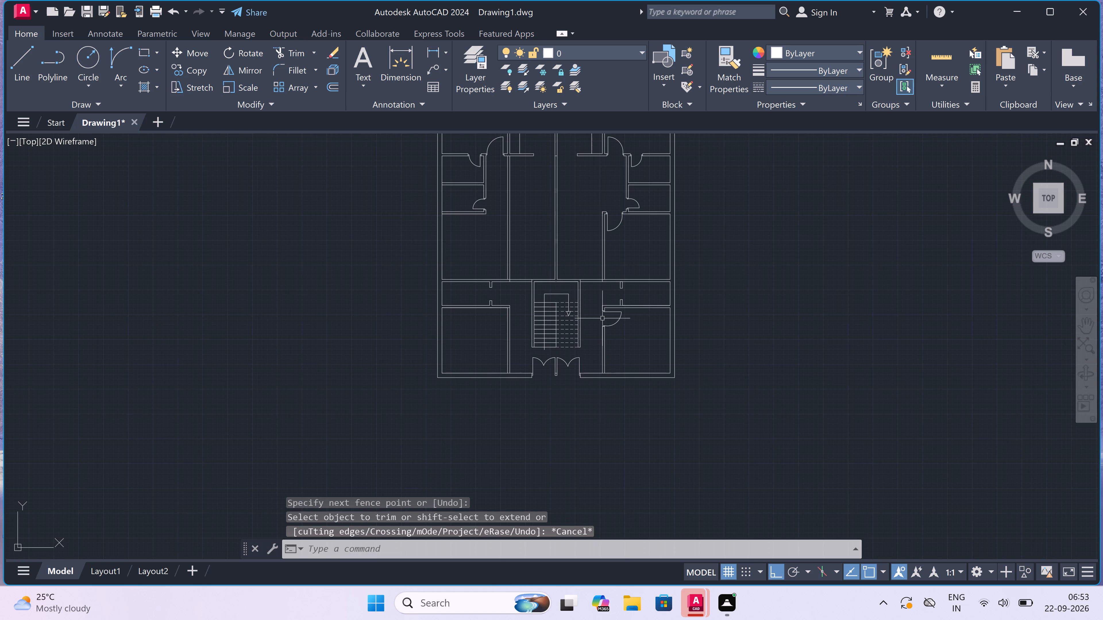
Trim the horizontal wall lines crossing the passages on both sides of the staircase's upper end.
scroll(602, 281, up, 3)
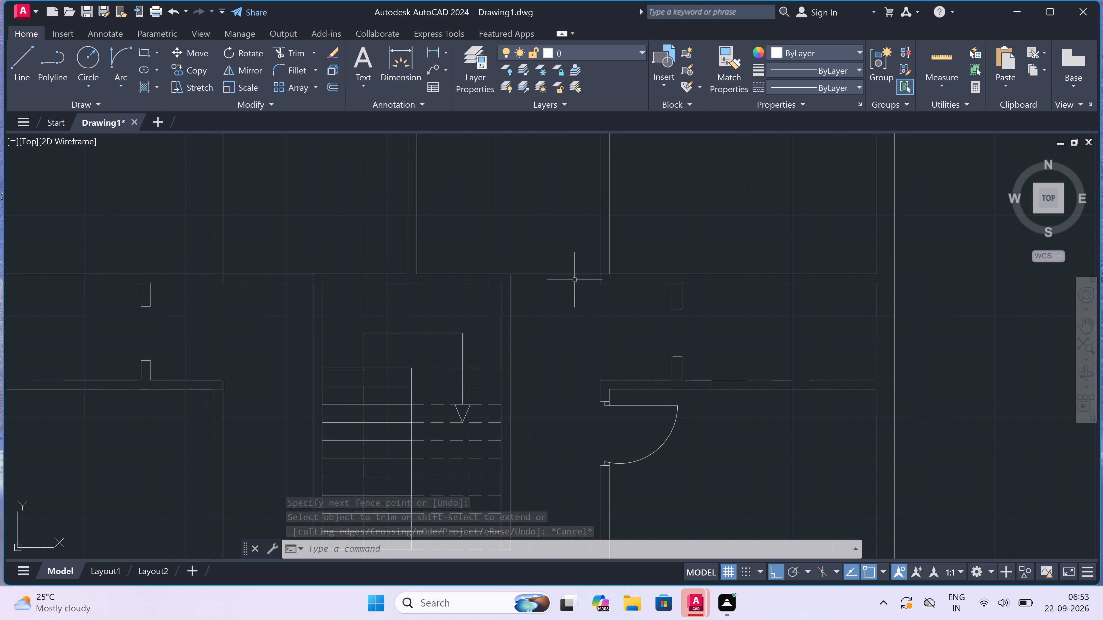
text(tr)
key(space)
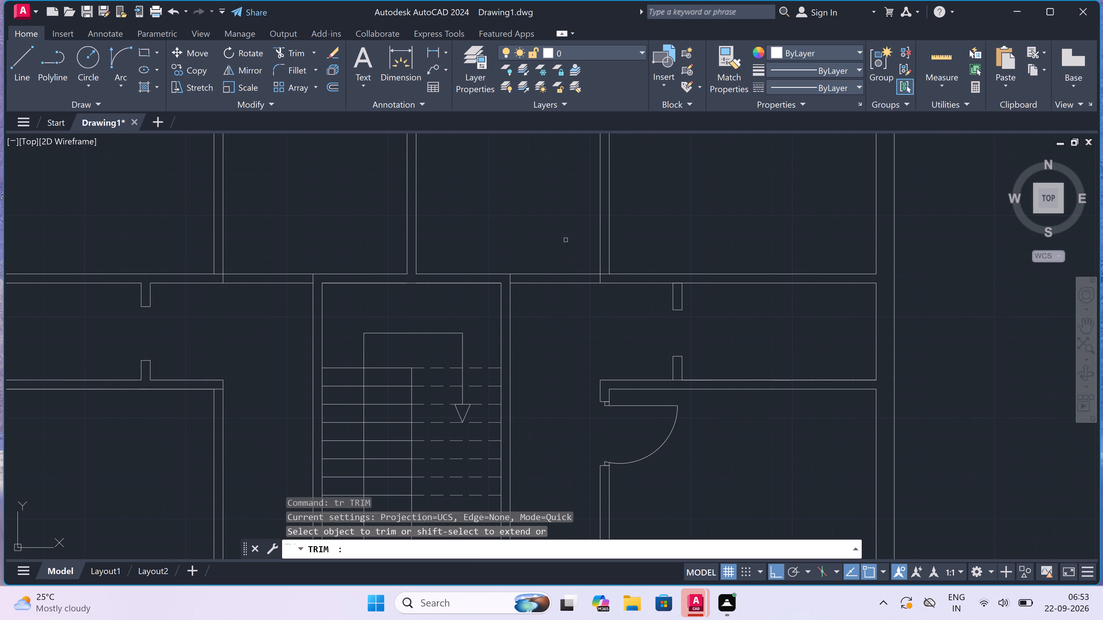
drag(565, 240, 565, 245)
click(567, 347)
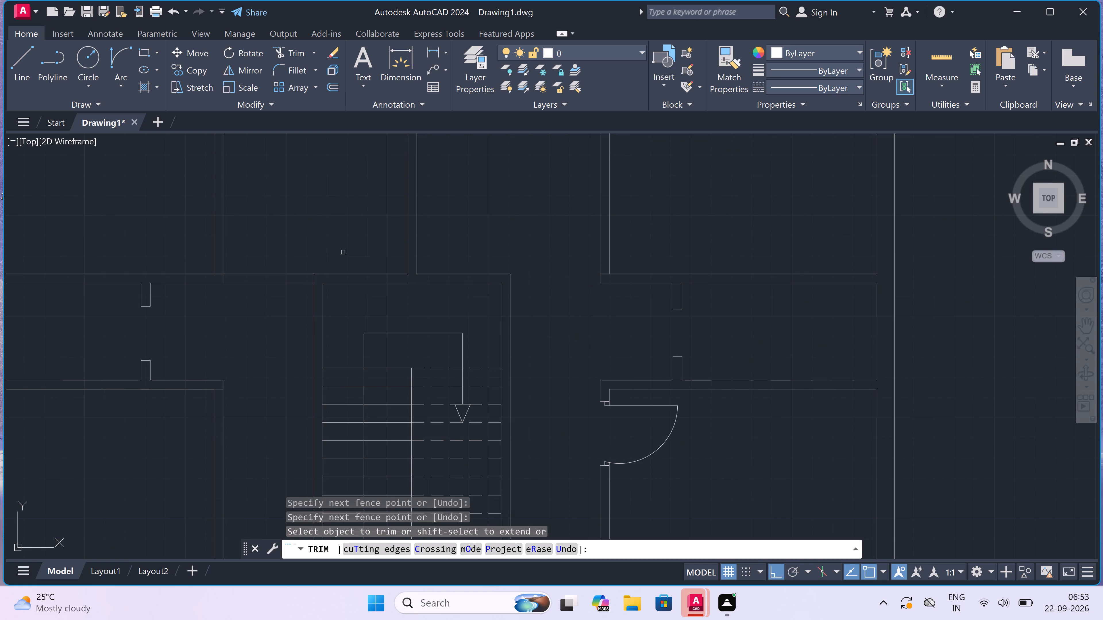
click(293, 245)
click(255, 331)
Trim the short leftover line at the lower-left corner of the room above the small right-hand room.
scroll(609, 273, up, 3)
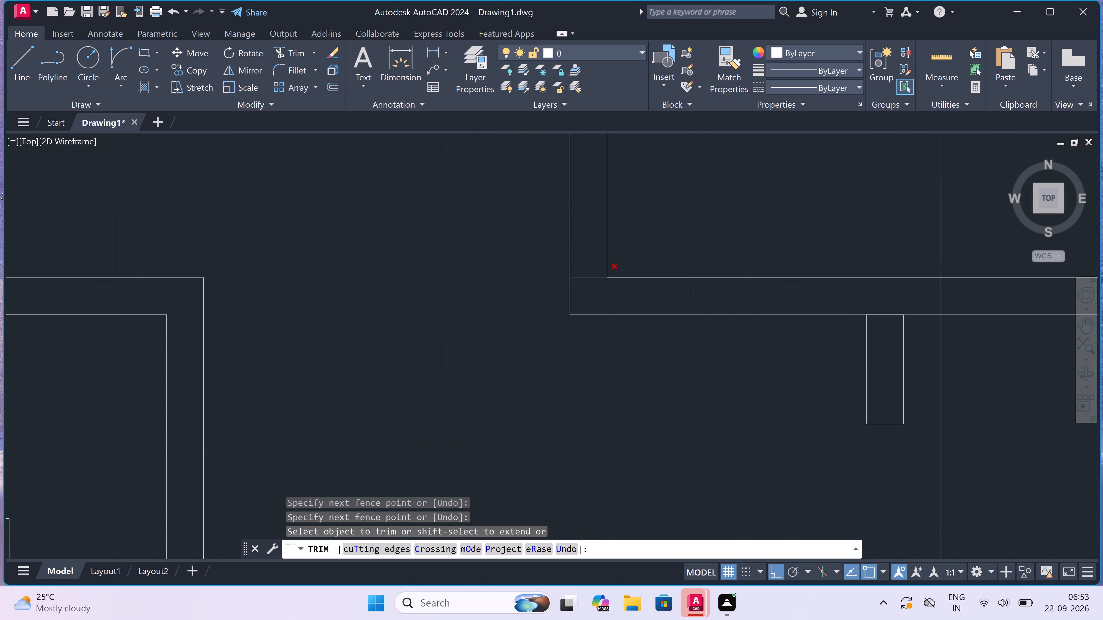
click(587, 275)
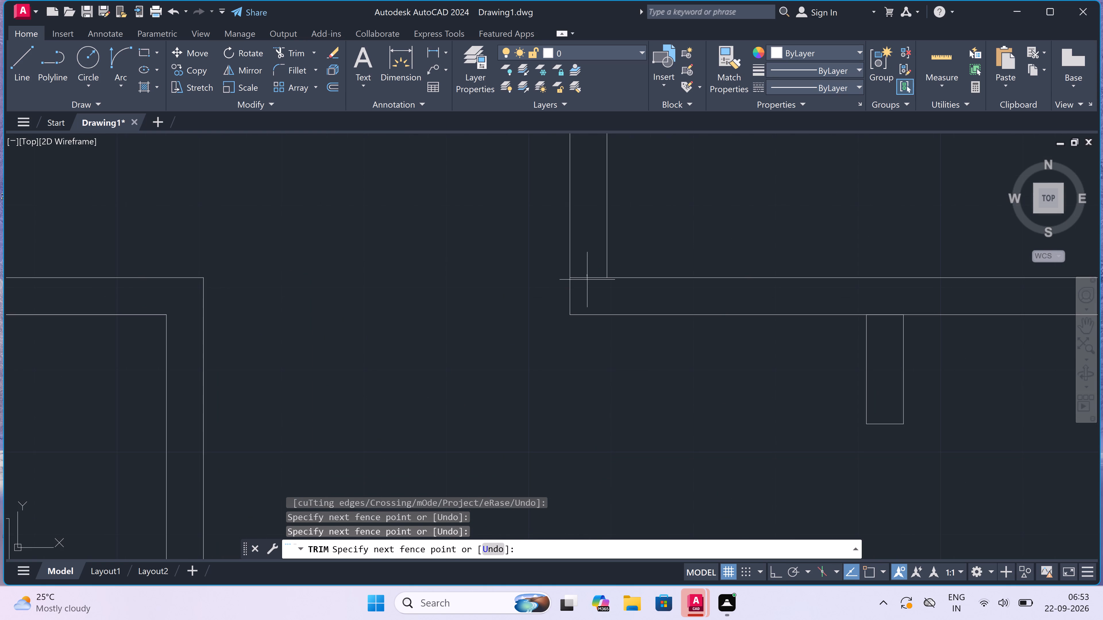
click(586, 289)
Trim the wall lines closing the bases of the upper and lower wall stubs in the small right-hand room.
scroll(586, 289, down, 4)
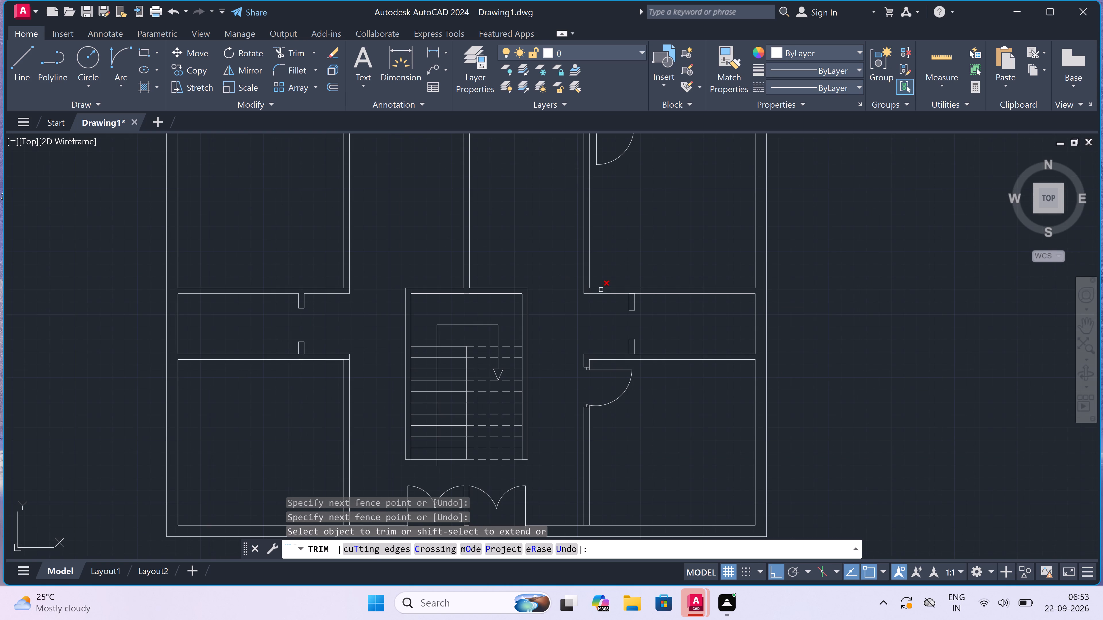
scroll(629, 293, up, 1)
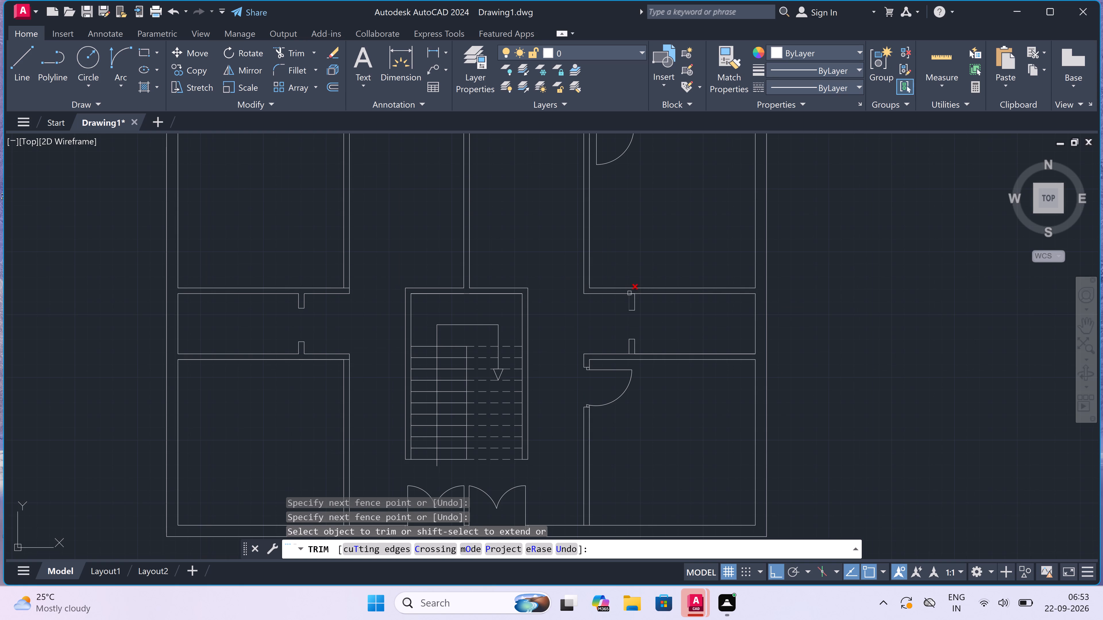
scroll(629, 293, up, 2)
triple_click(632, 293)
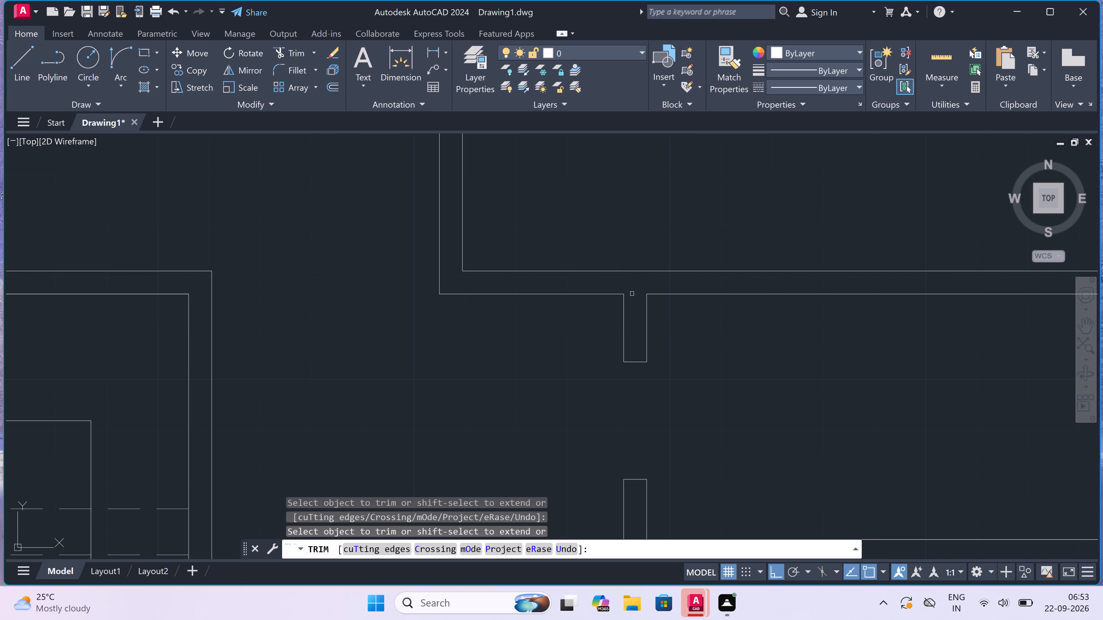
scroll(632, 294, down, 3)
scroll(633, 361, up, 2)
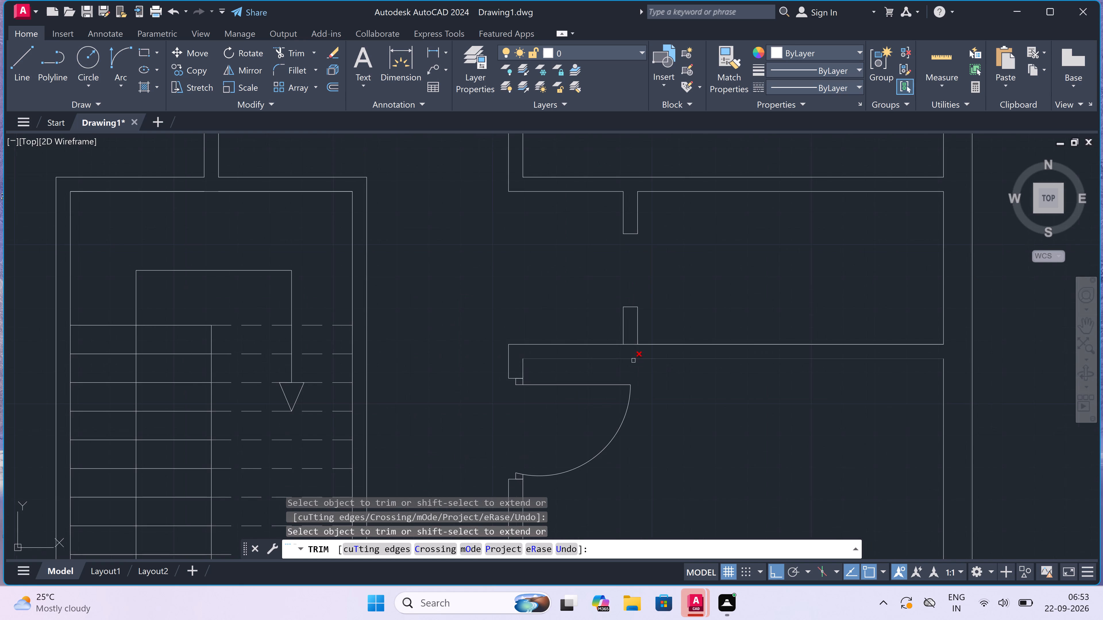
scroll(630, 349, up, 2)
click(630, 349)
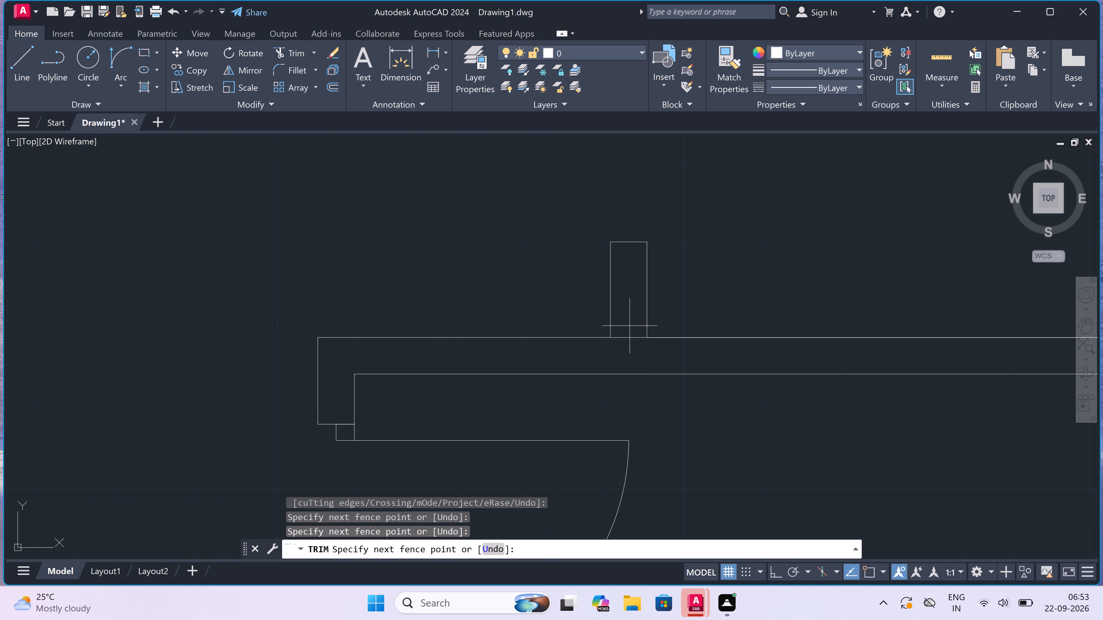
click(630, 326)
key(Escape)
Draw a short horizontal line across the lower-left room's right partition, just below the room's upper-right corner.
scroll(601, 350, down, 3)
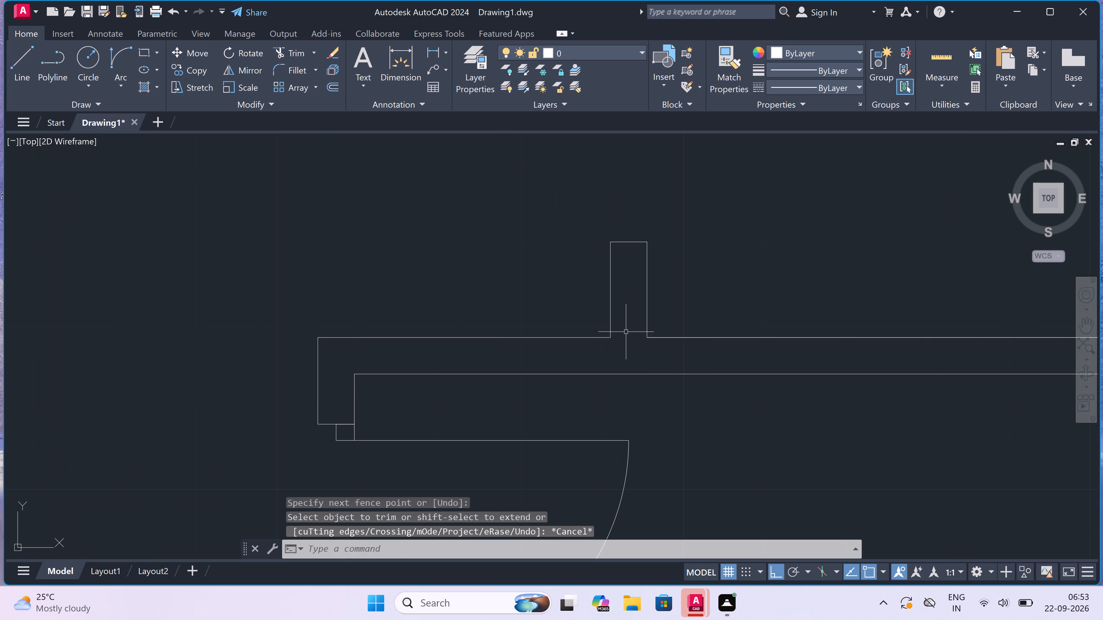
scroll(563, 321, down, 1)
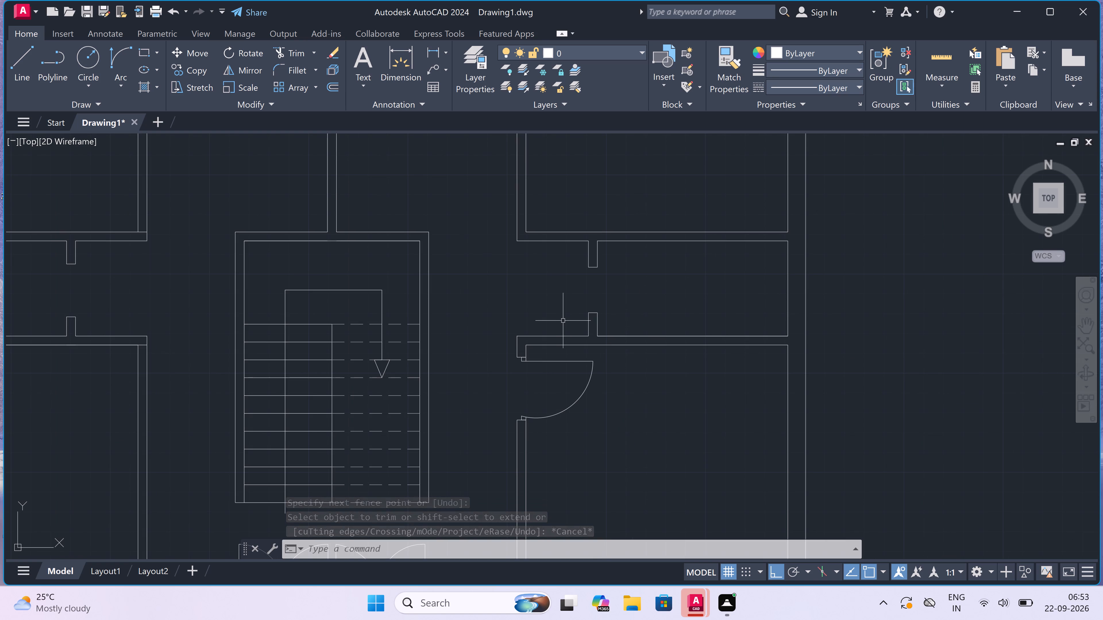
scroll(588, 301, down, 1)
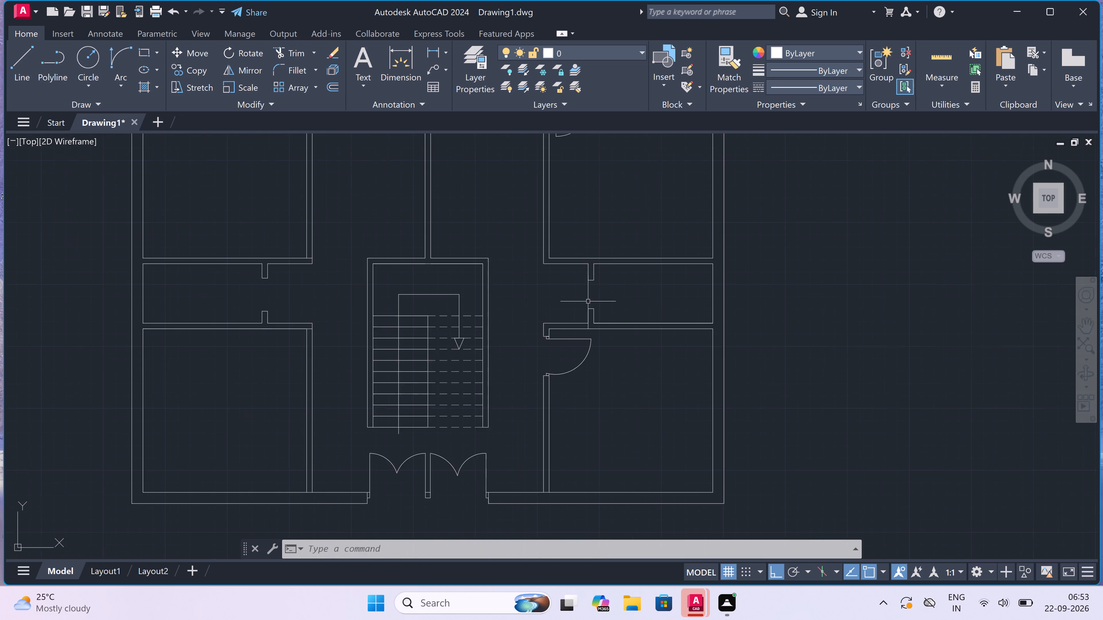
scroll(588, 301, down, 1)
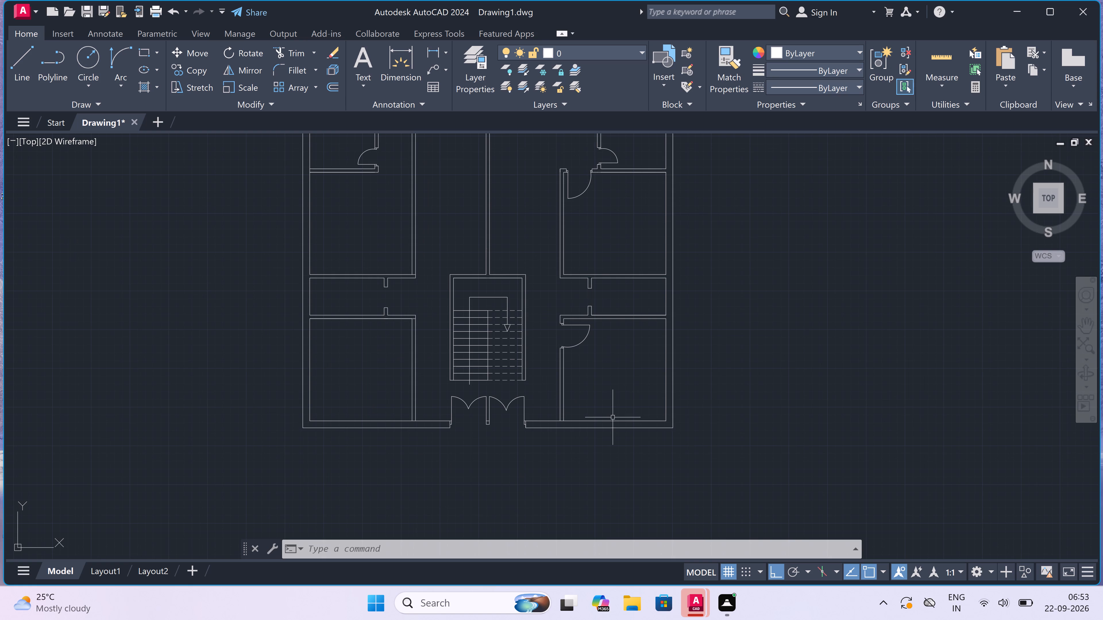
scroll(595, 402, down, 1)
scroll(452, 378, up, 2)
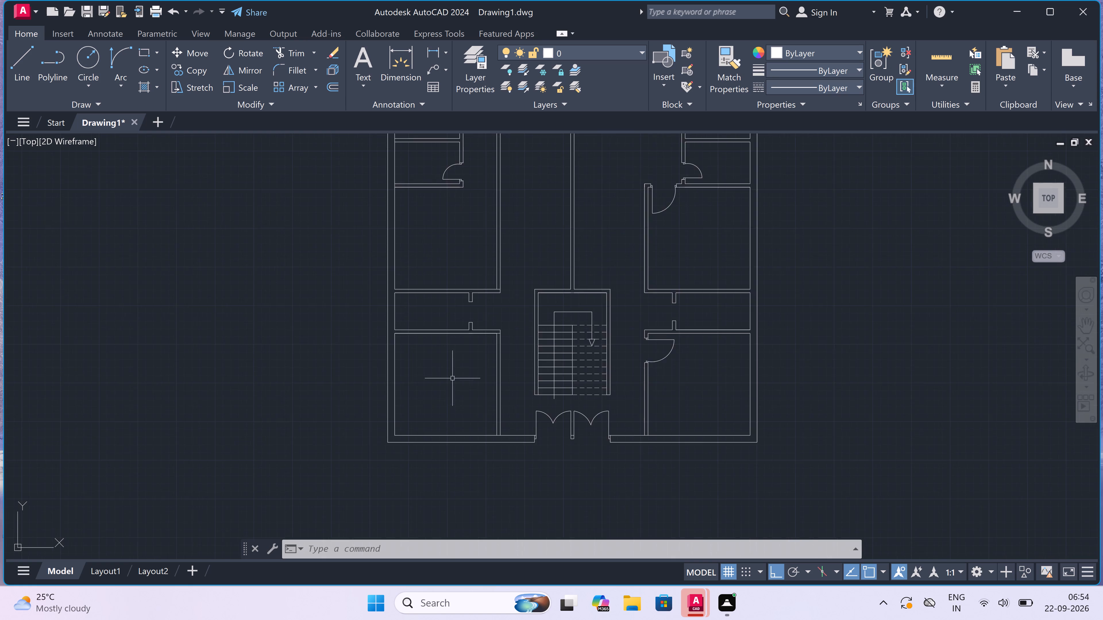
scroll(581, 330, up, 1)
scroll(581, 330, down, 1)
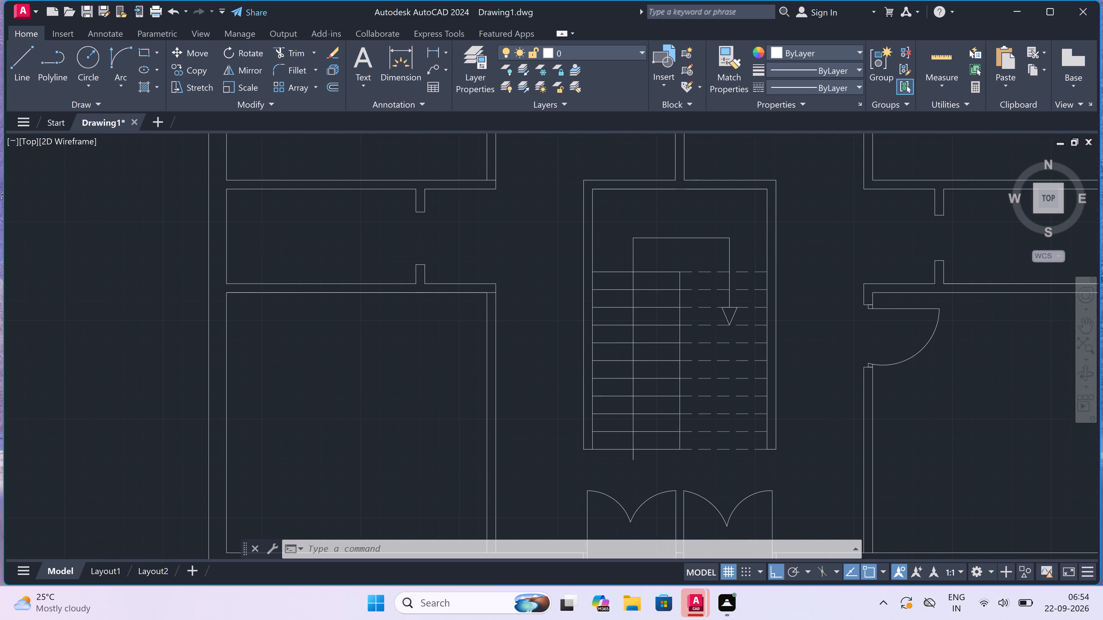
key(l)
key(space)
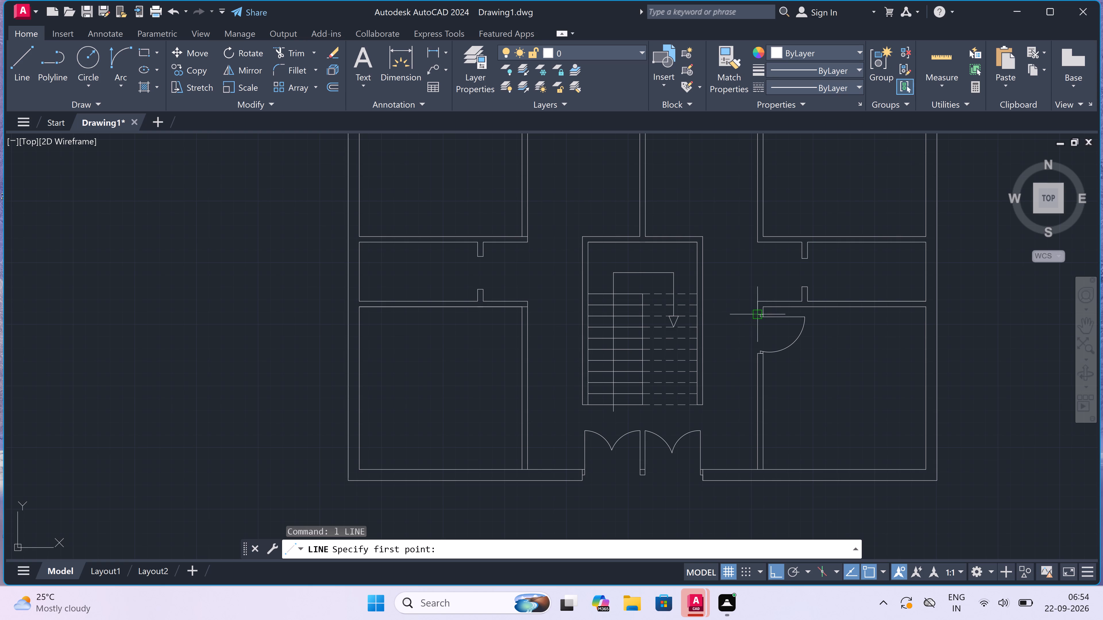
click(526, 318)
scroll(523, 317, up, 2)
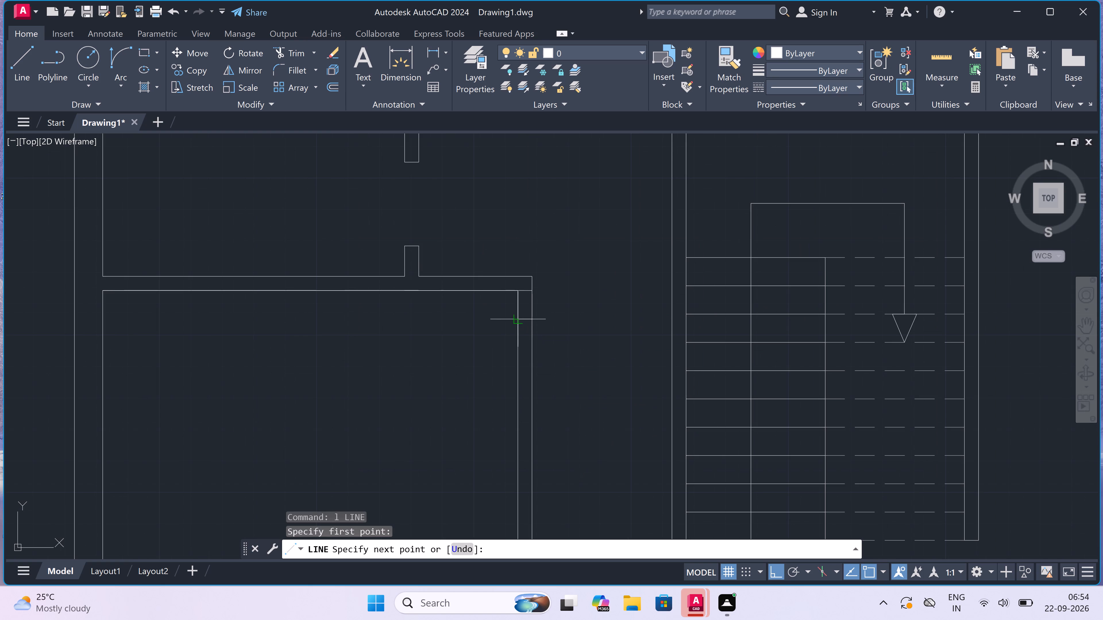
click(516, 318)
Draw a door leaf line from the short line's midpoint, 2" down and 3' to the left into the lower-left room.
drag(523, 321, 525, 325)
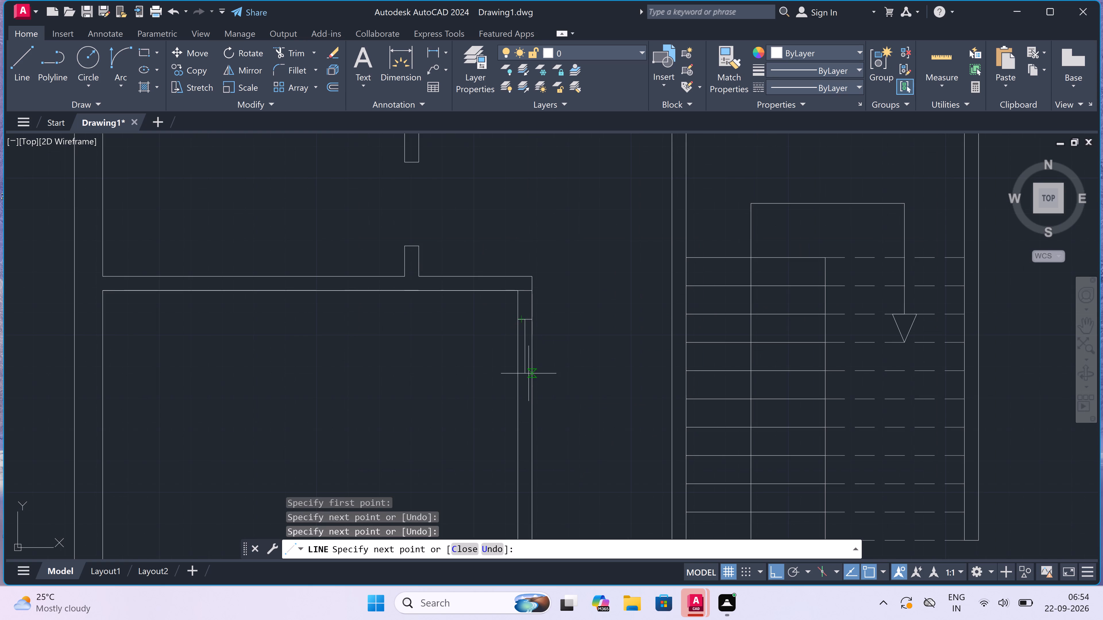
key(2)
key(shift+quotedbl)
key(space)
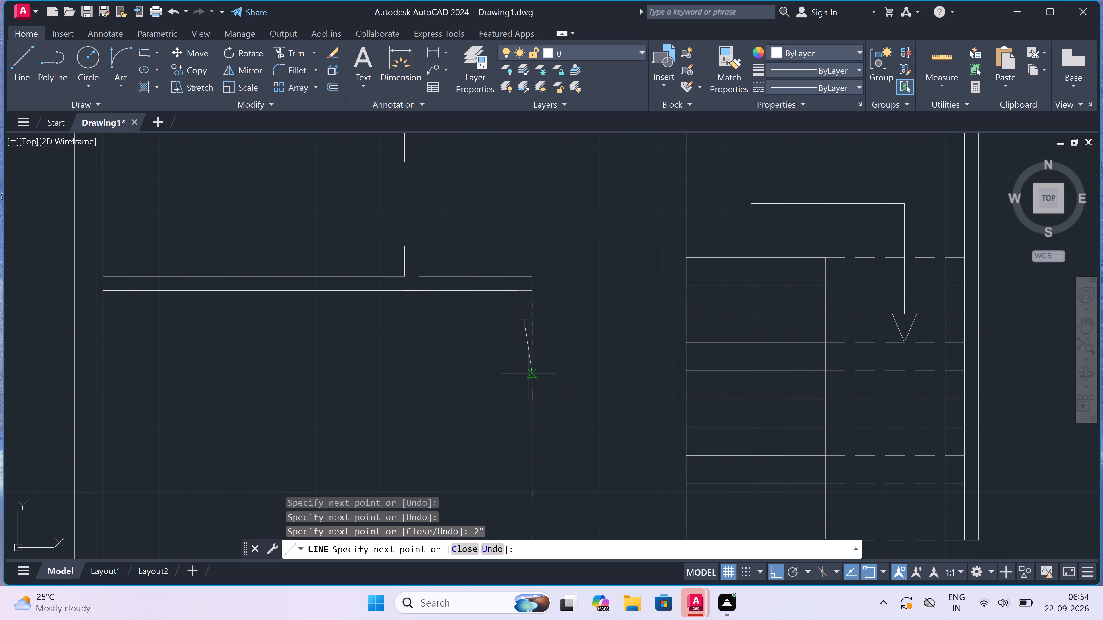
text(3')
key(space)
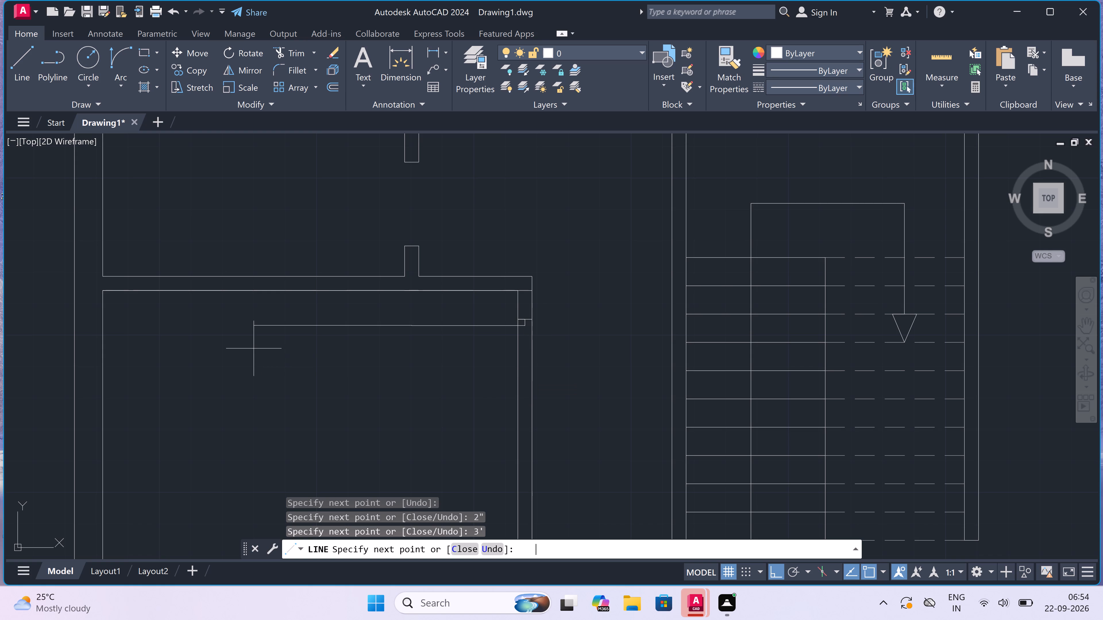
key(Escape)
Draw a short line across the lower-left room's right partition below the door leaf, with a 2" line upward from its midpoint.
key(space)
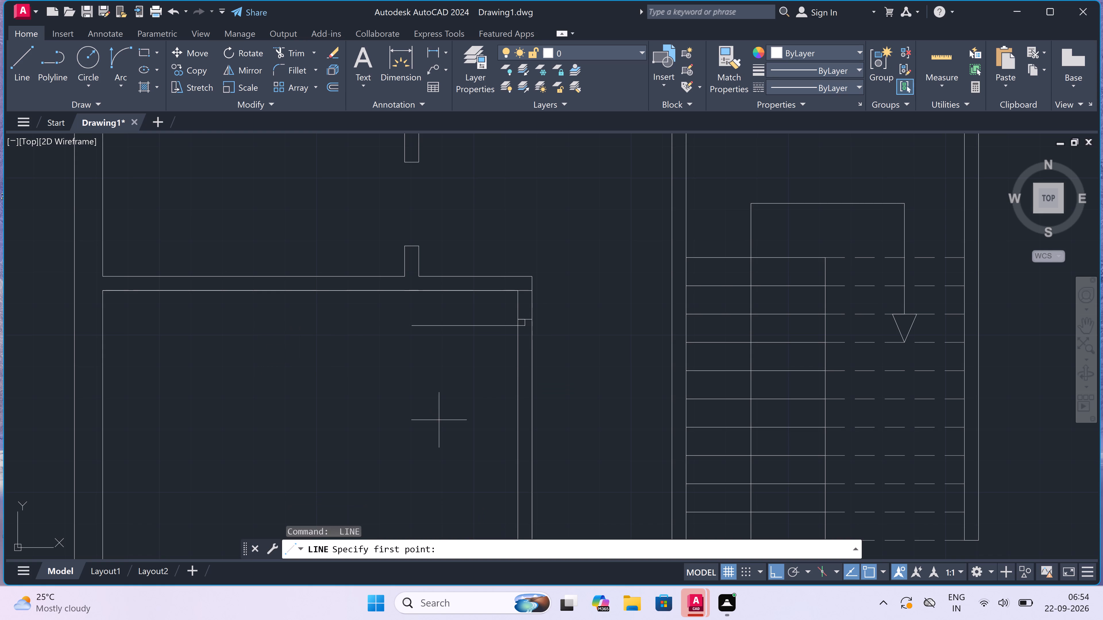
click(517, 426)
click(531, 427)
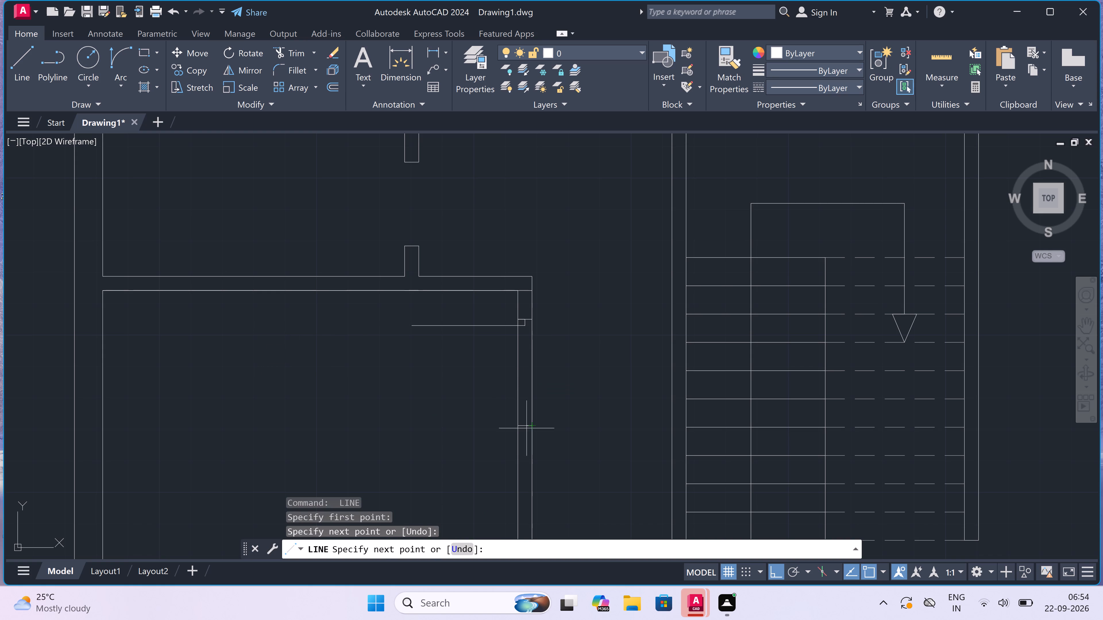
click(522, 429)
text(2")
key(space)
key(Escape)
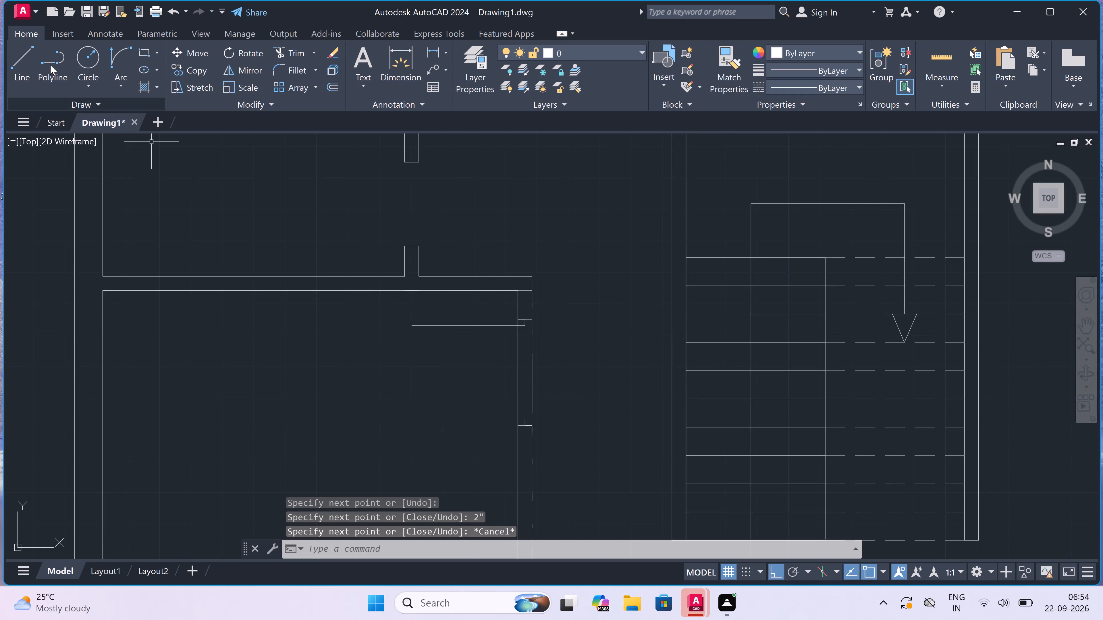
Draw the door swing arc from the leaf's free end to the top of the lower 2" jamb line.
click(119, 57)
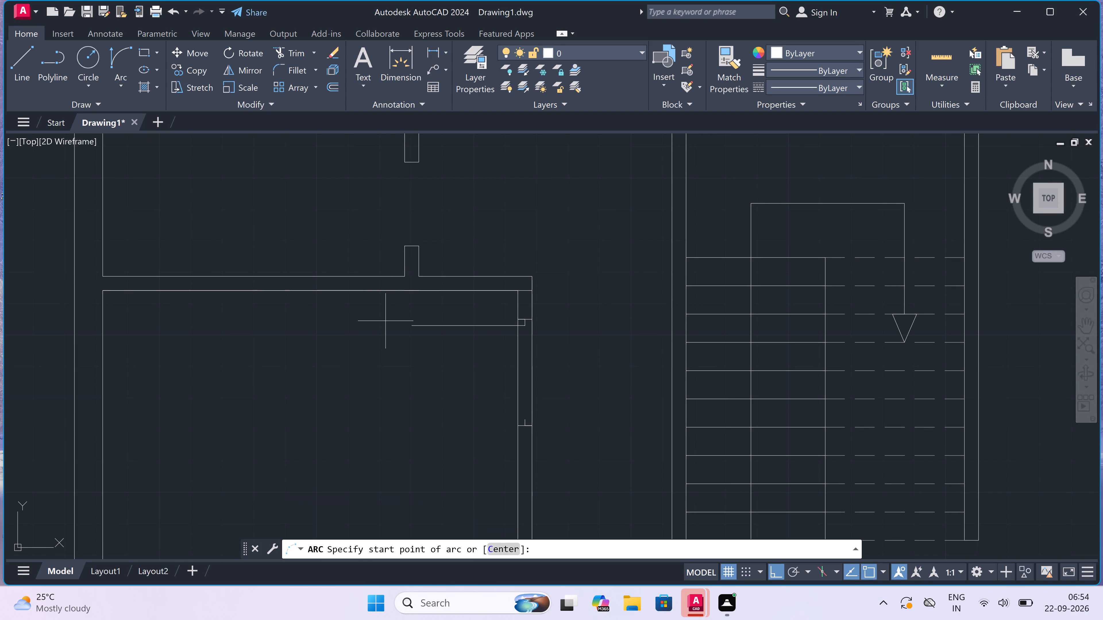
click(408, 327)
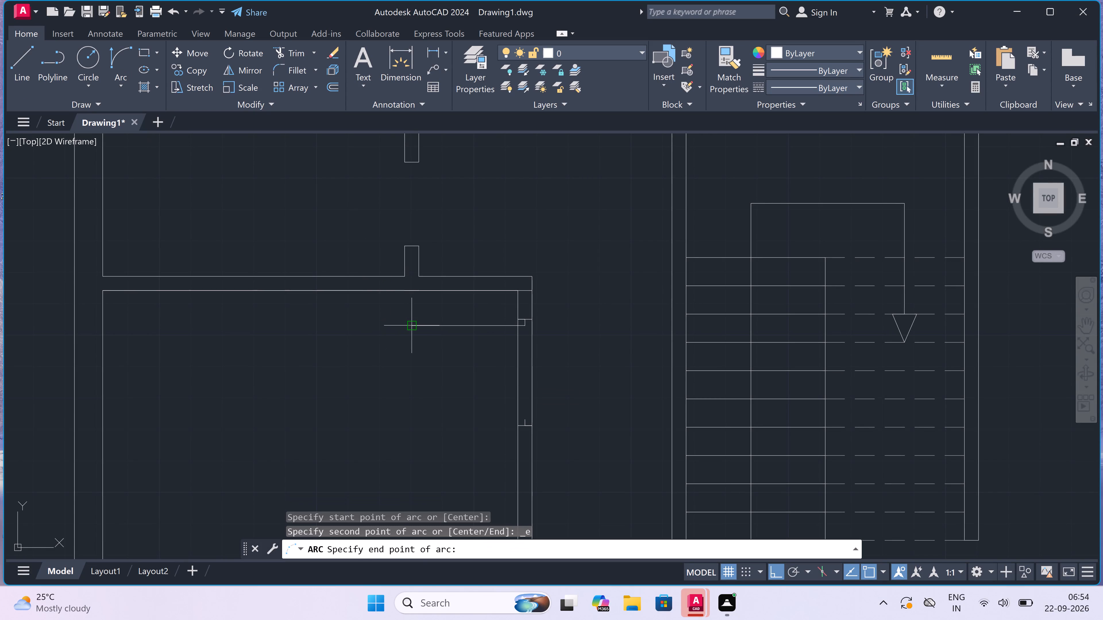
click(525, 419)
click(488, 440)
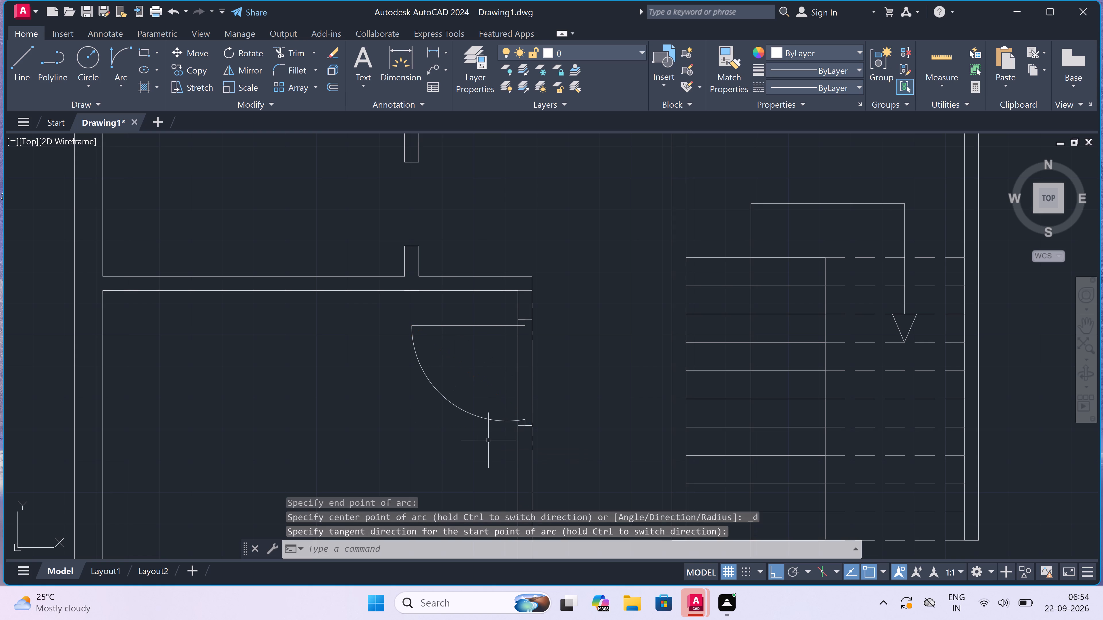
Trim both partition lines across the lower-left room's door opening between the two jambs.
key(t)
key(r)
key(space)
double_click(493, 383)
click(535, 379)
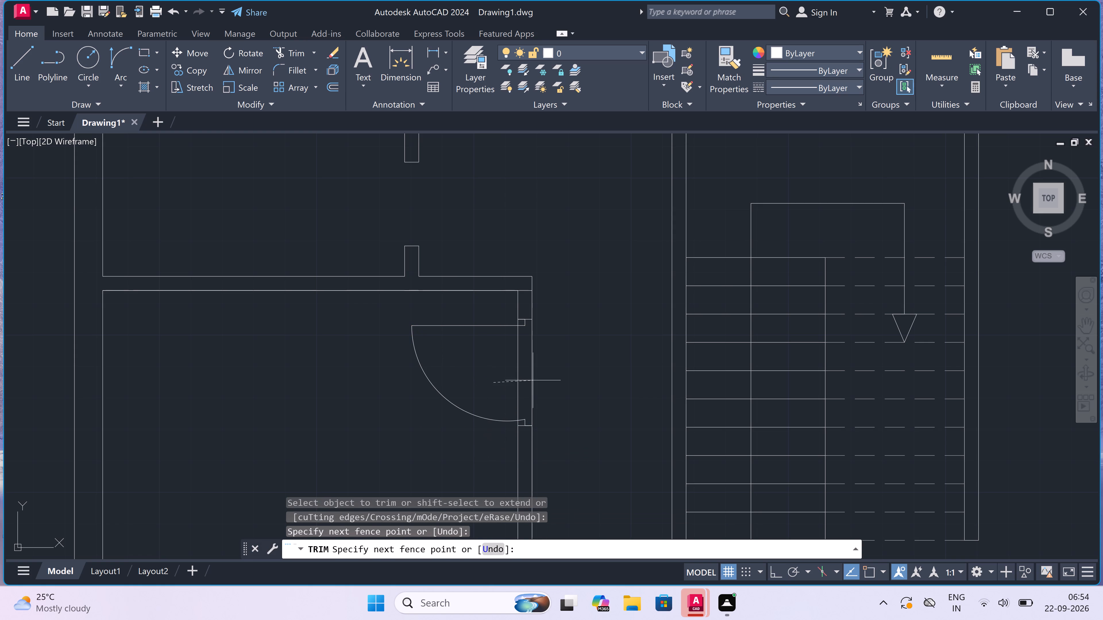
Trim the wall lines crossing the lower-left room's right partition at its top and base, and the lower-right room's left partition at its base.
click(528, 291)
scroll(528, 291, down, 3)
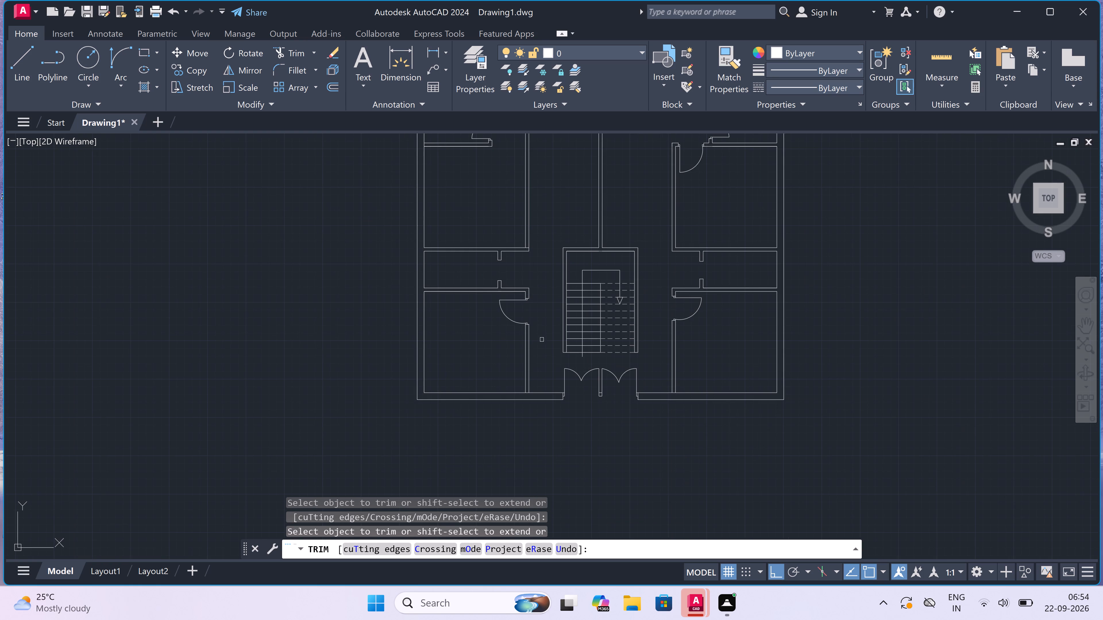
scroll(527, 389, up, 4)
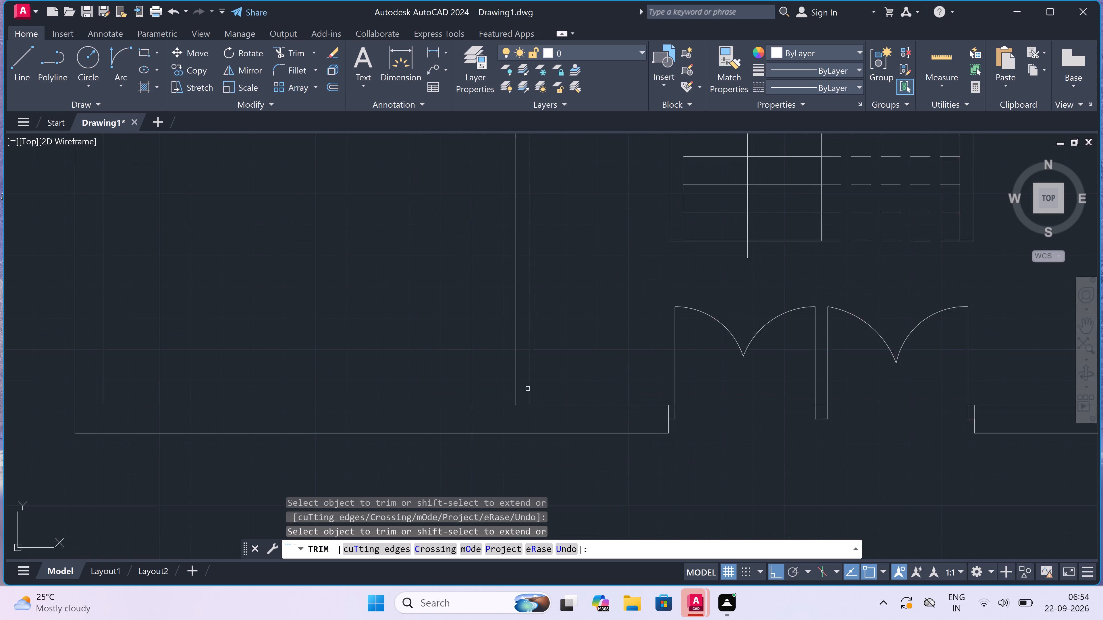
scroll(507, 414, up, 1)
click(520, 418)
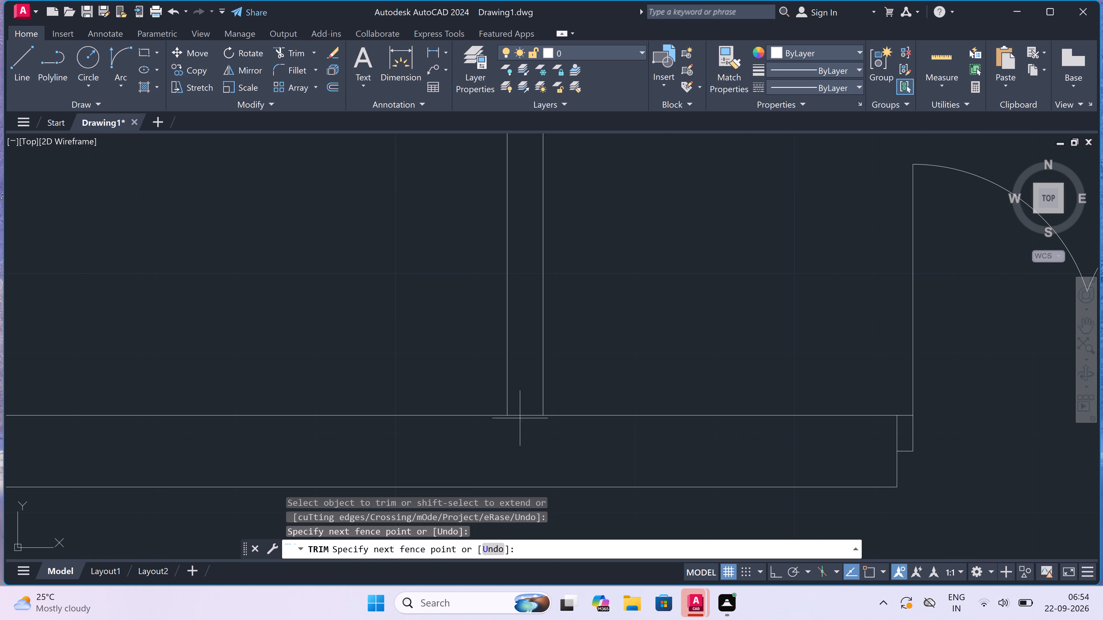
click(522, 411)
scroll(522, 411, down, 5)
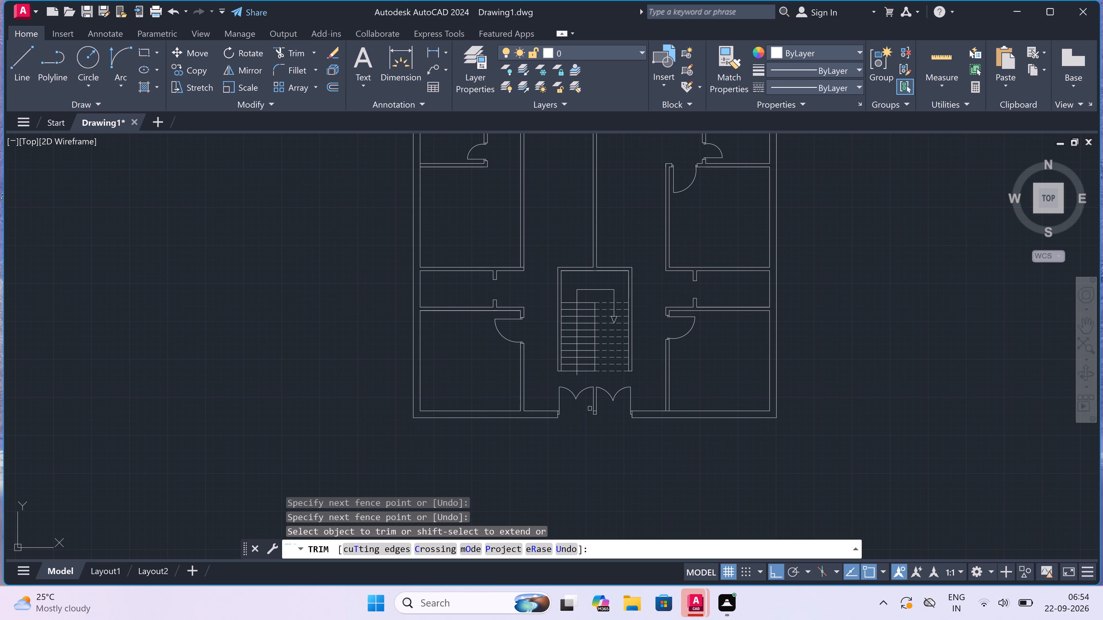
scroll(651, 410, up, 2)
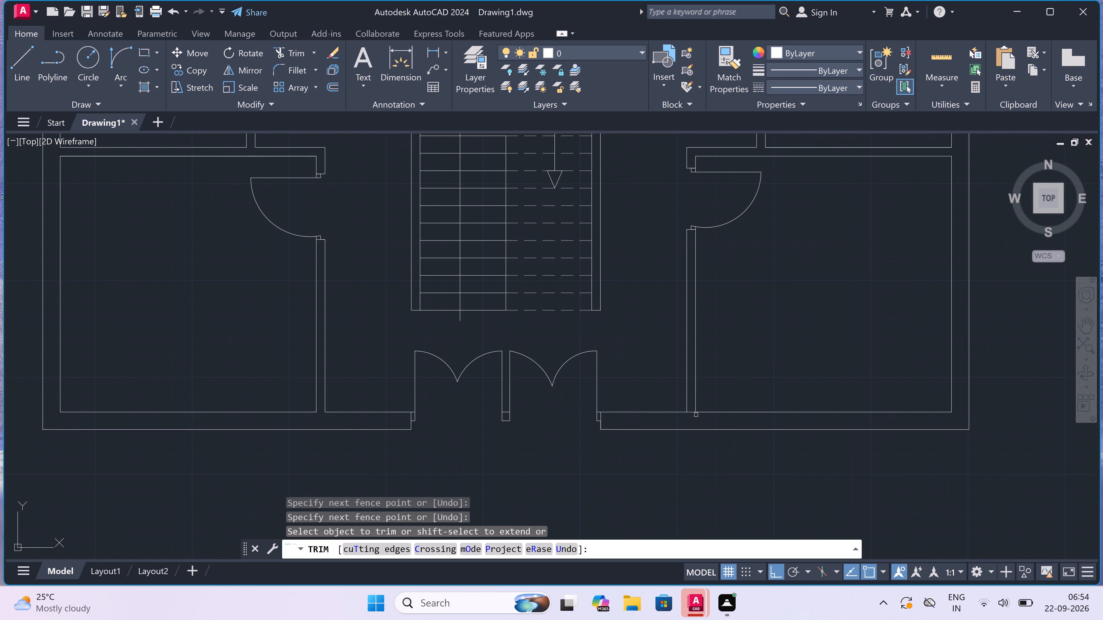
scroll(683, 413, up, 3)
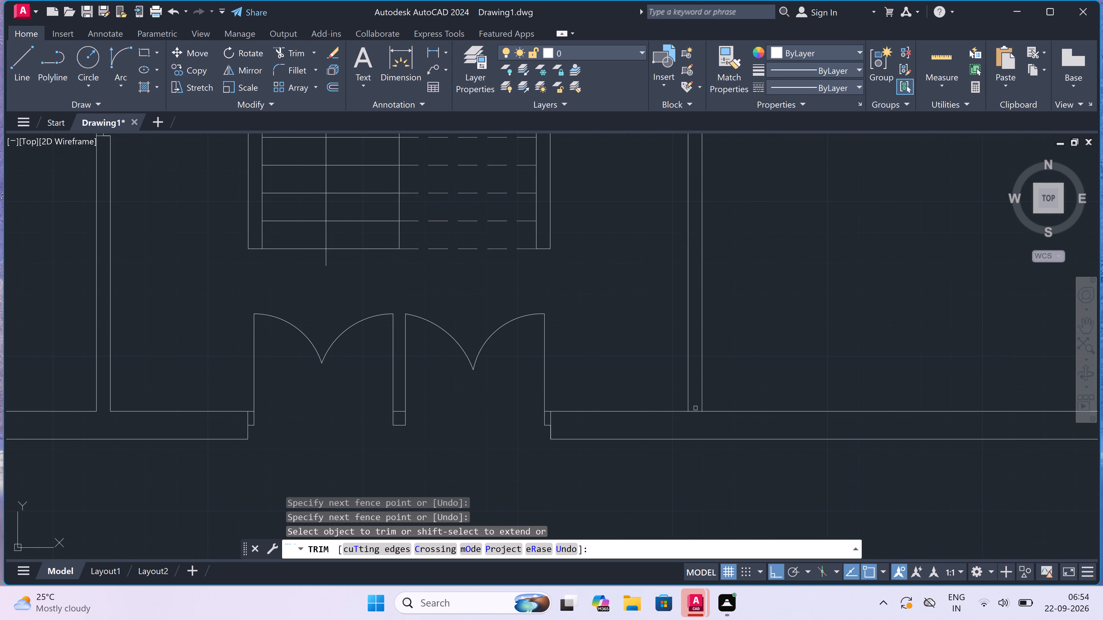
scroll(697, 408, up, 1)
drag(697, 408, 694, 415)
drag(682, 471, 685, 472)
scroll(499, 412, down, 8)
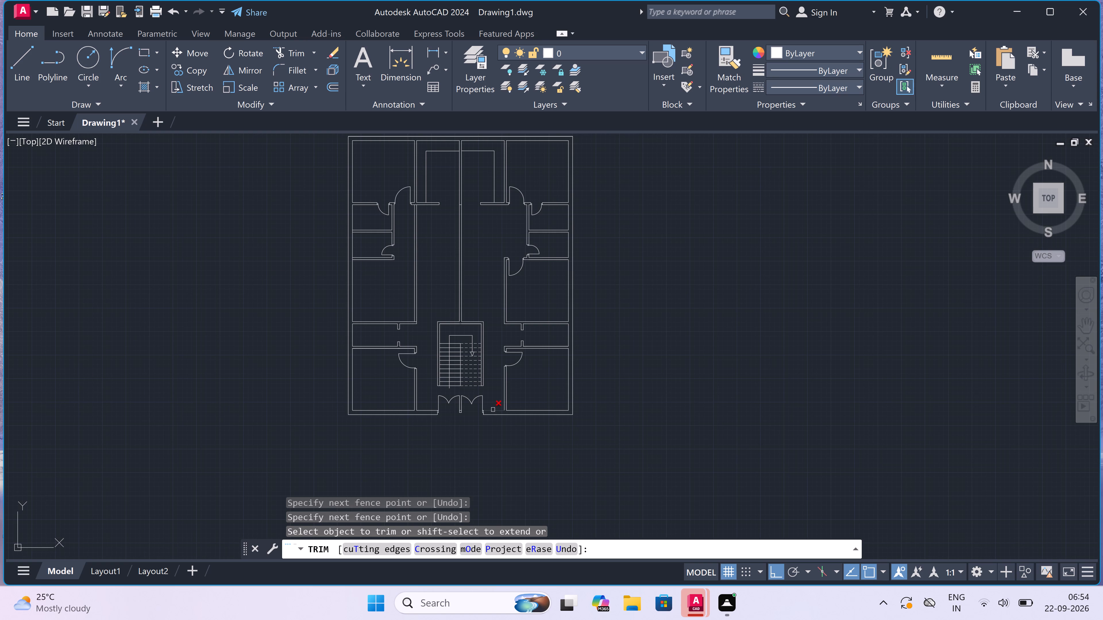
scroll(397, 255, up, 4)
key(Escape)
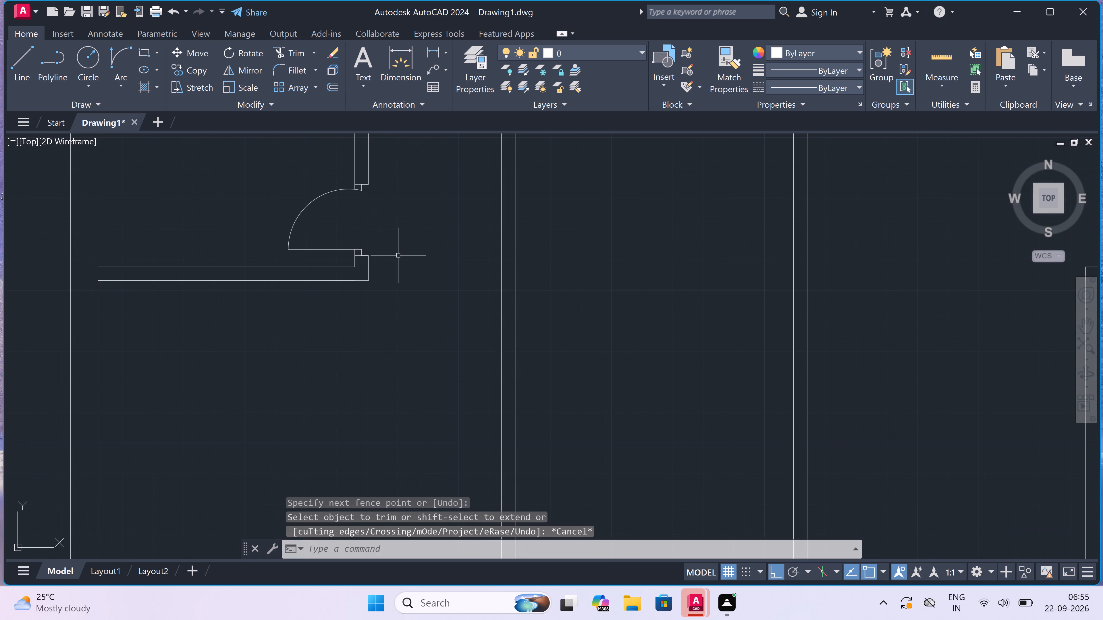
Draw two horizontal wall lines from the stub beside the left bathroom door to the outer face of the long partition on its right.
text(l)
key(space)
scroll(398, 255, up, 1)
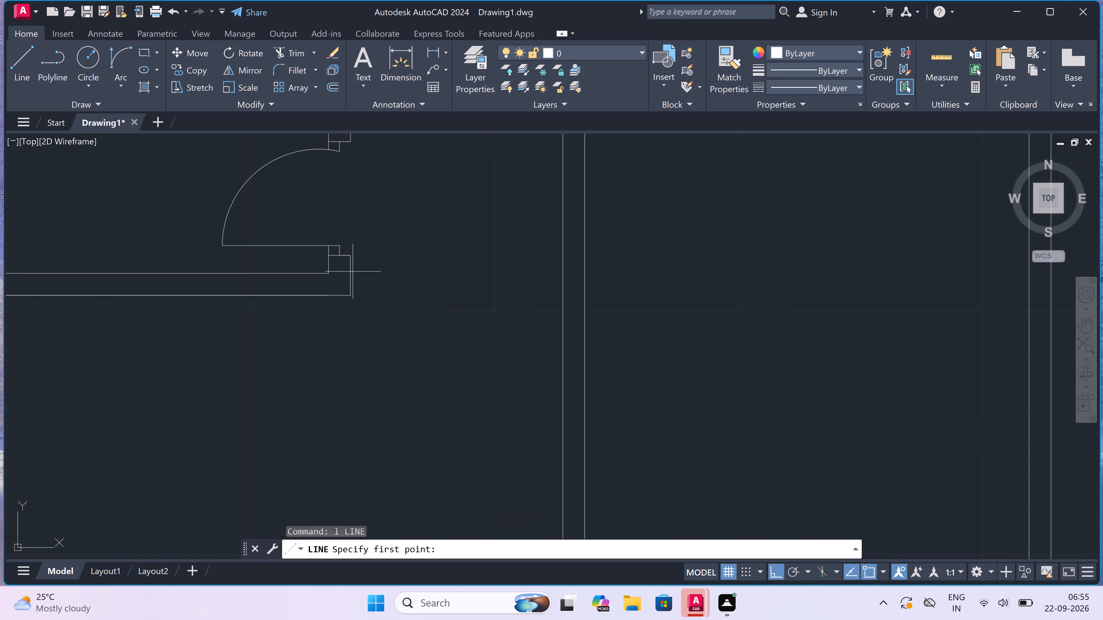
double_click(352, 276)
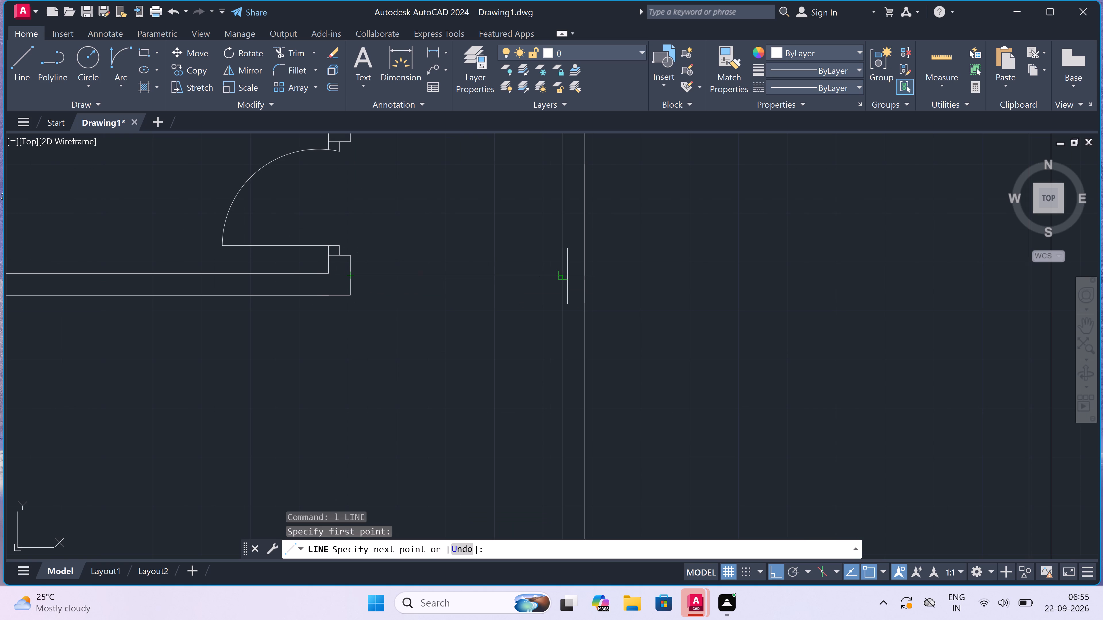
click(589, 274)
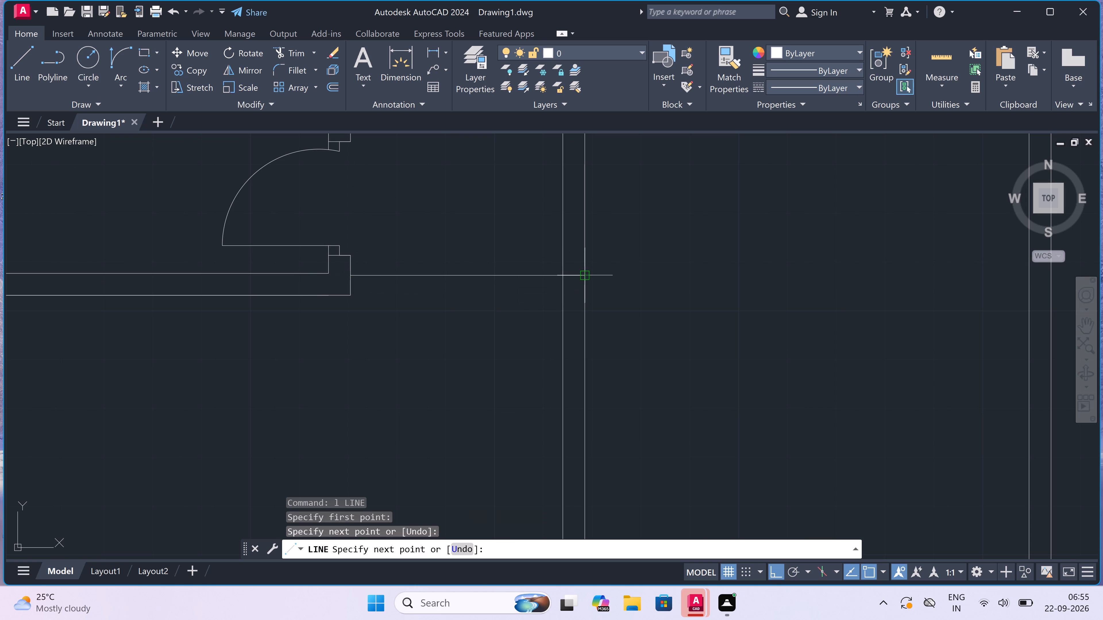
key(Escape)
key(space)
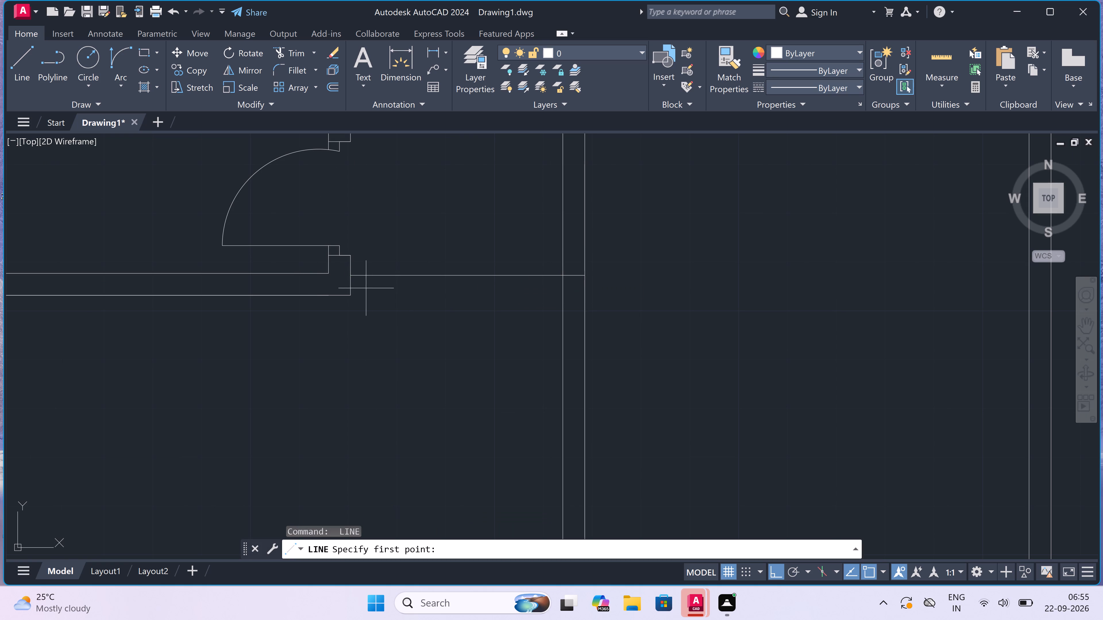
drag(350, 294, 359, 294)
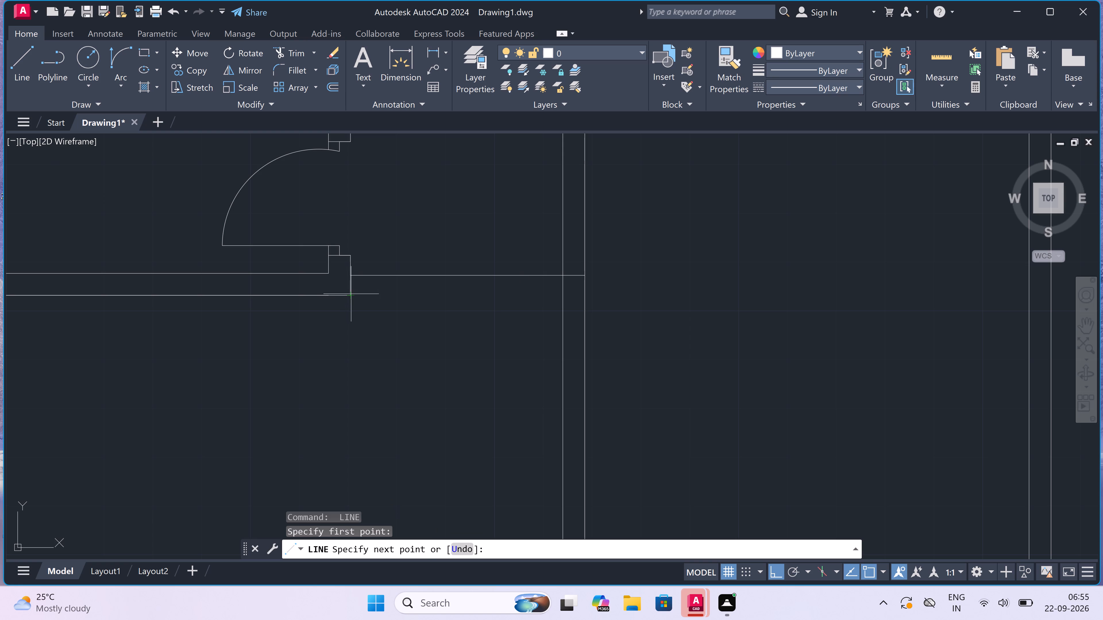
click(584, 295)
key(Escape)
Trim both vertical partition lines above the new horizontal wall, opening the passage beside the left bathroom doors.
scroll(583, 294, down, 3)
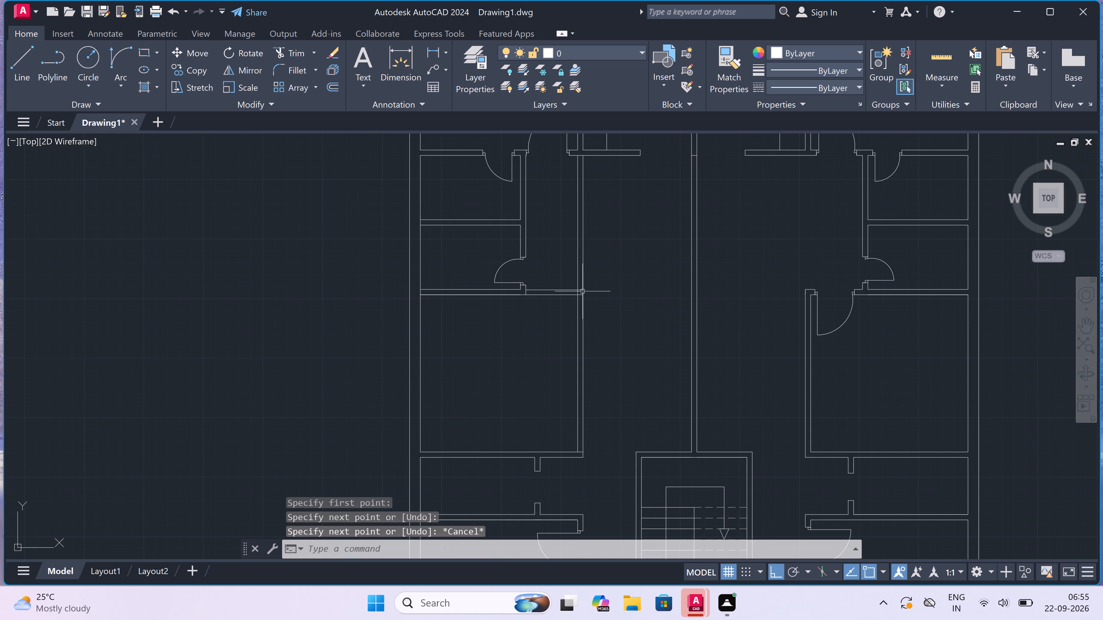
text(tr)
key(space)
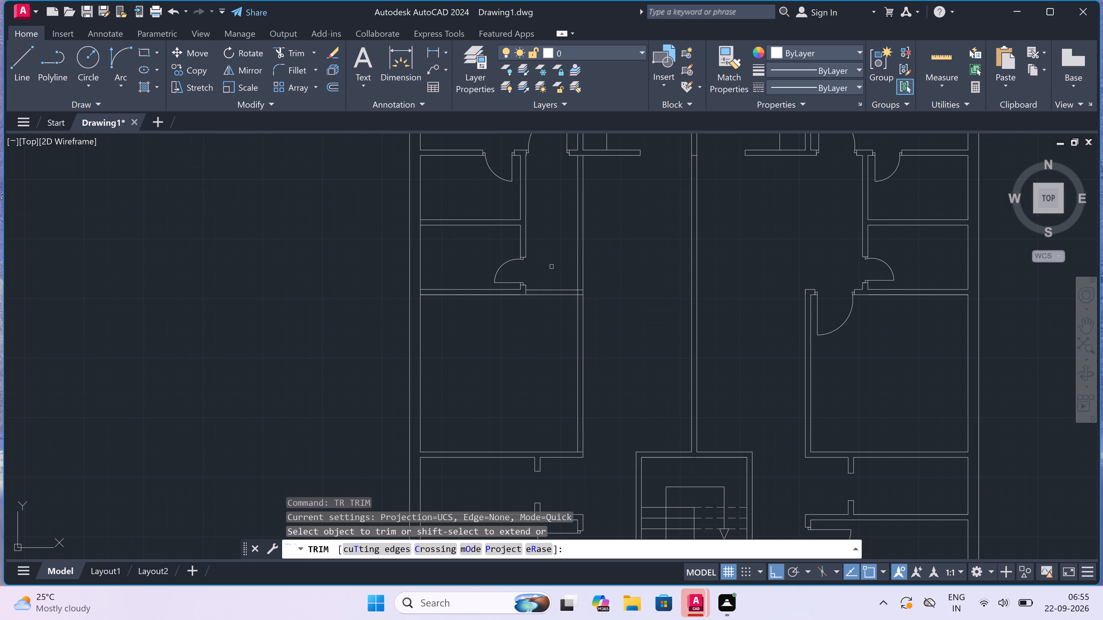
click(551, 267)
click(634, 234)
Trim the leftover vertical and horizontal line pieces at the upper-right corner of the middle-left room.
scroll(576, 296, up, 1)
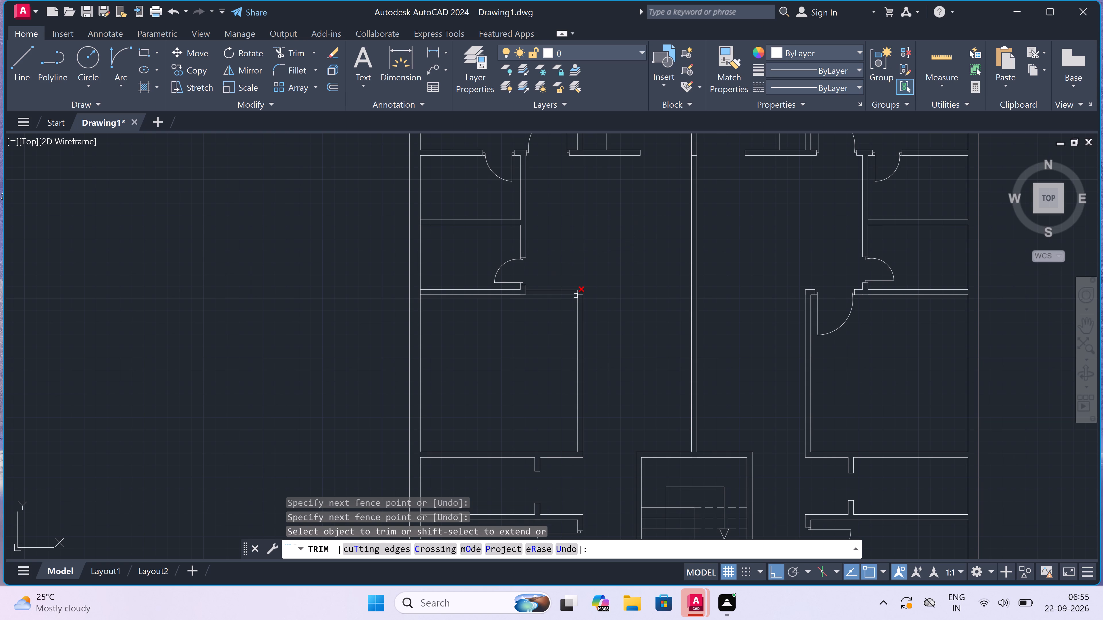
scroll(576, 296, up, 5)
click(575, 281)
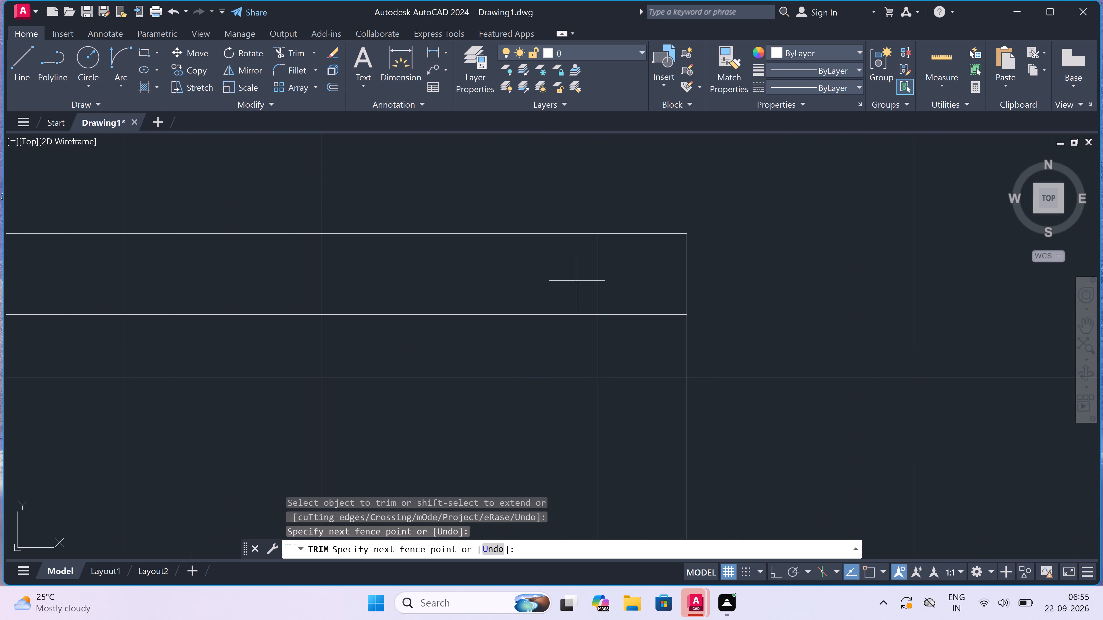
click(611, 269)
click(628, 319)
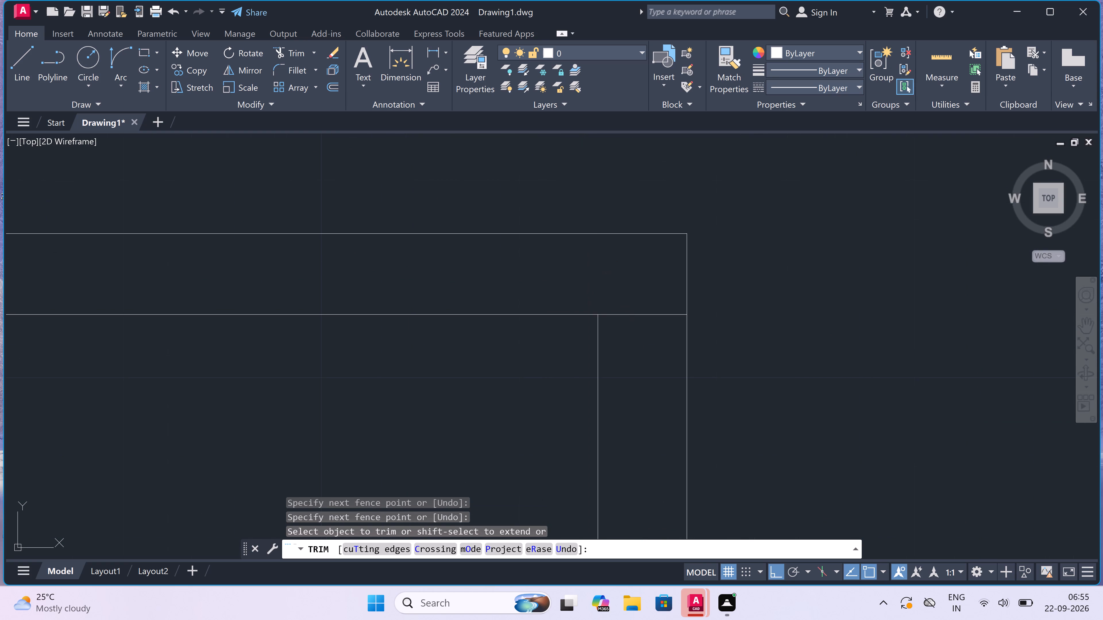
click(628, 295)
scroll(628, 296, down, 2)
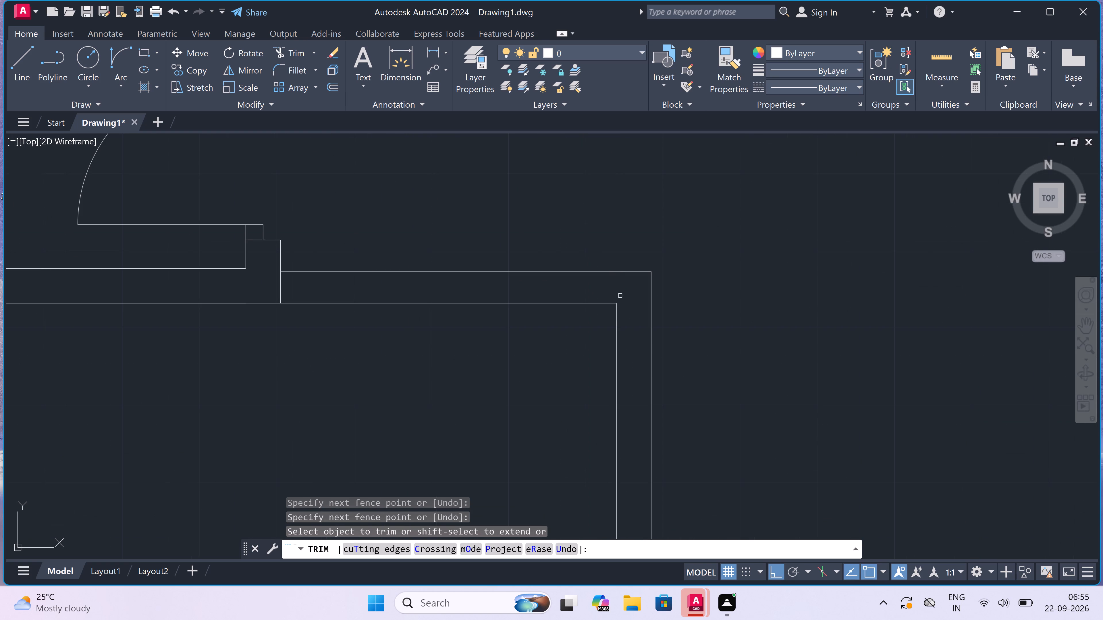
key(Escape)
Draw the hinge-side jamb across the middle-left room's top wall near its upper-right corner, with a 2" stop and a 3' door leaf extending into the room.
text(l)
key(space)
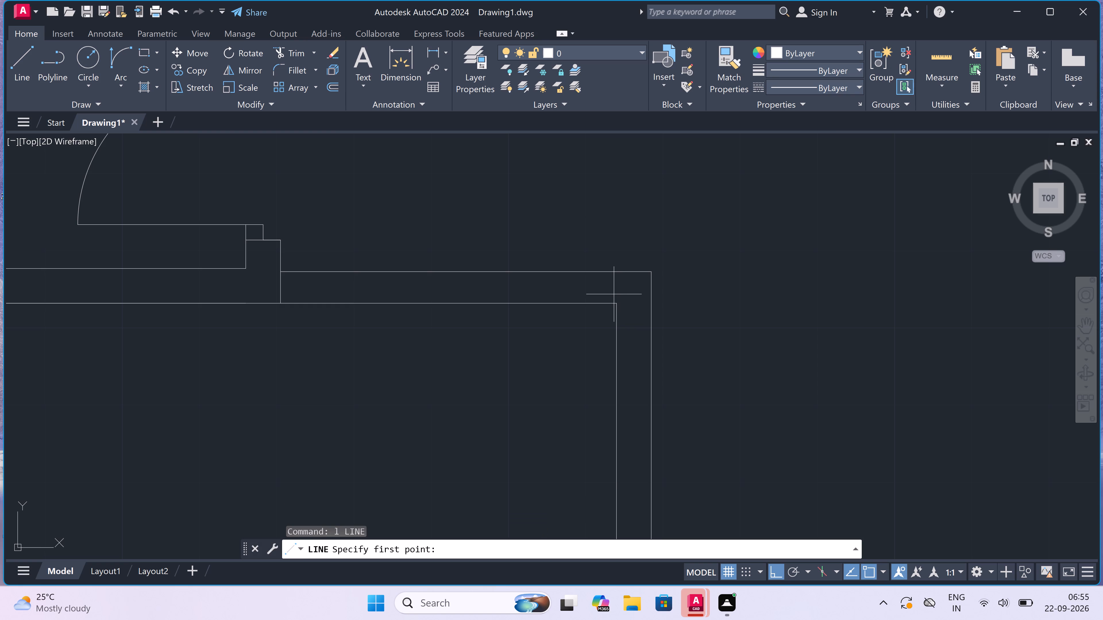
scroll(615, 289, down, 3)
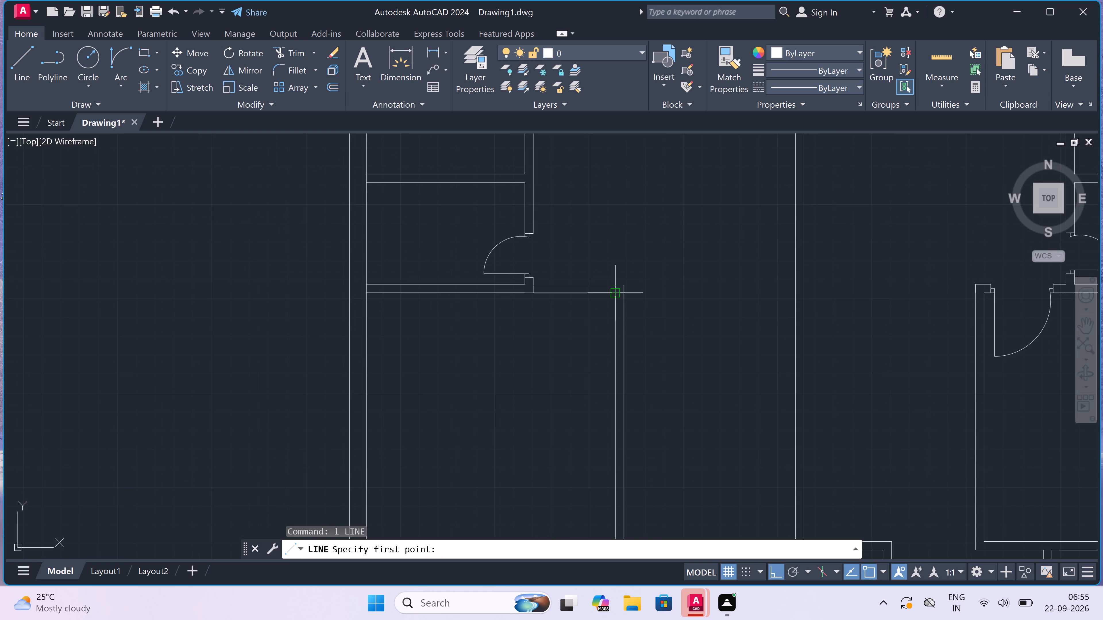
scroll(615, 289, up, 1)
scroll(615, 289, down, 1)
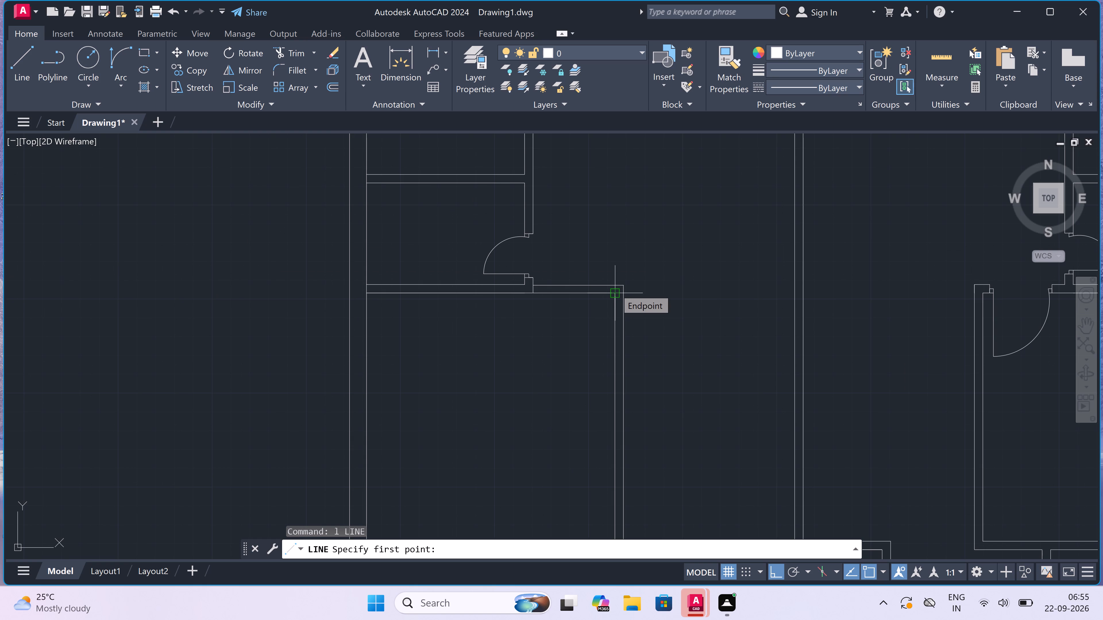
scroll(615, 289, down, 1)
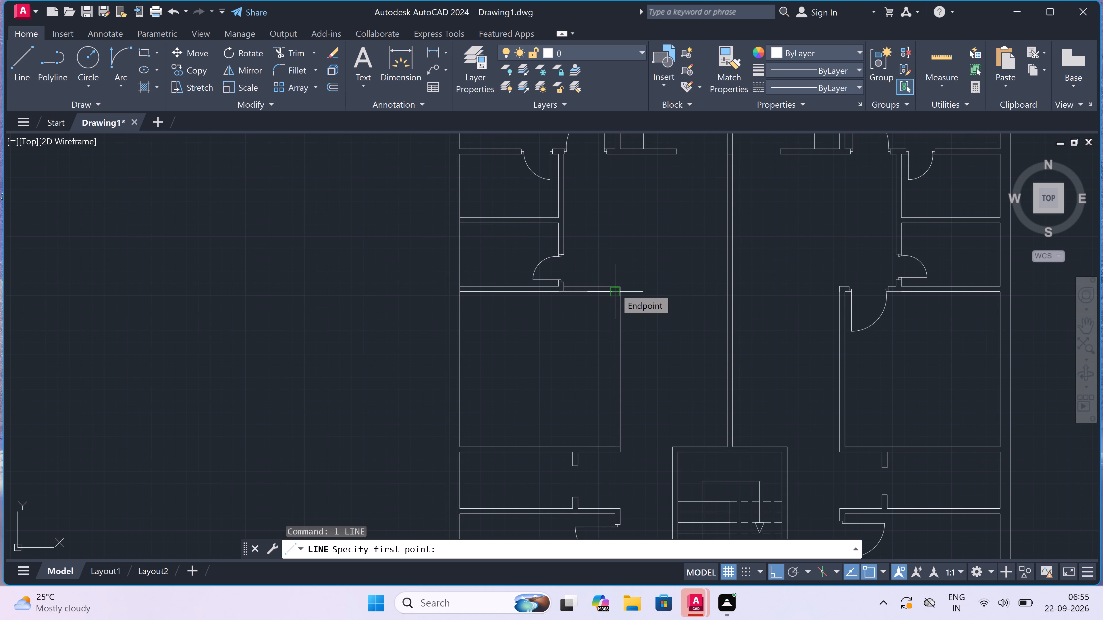
scroll(615, 289, down, 2)
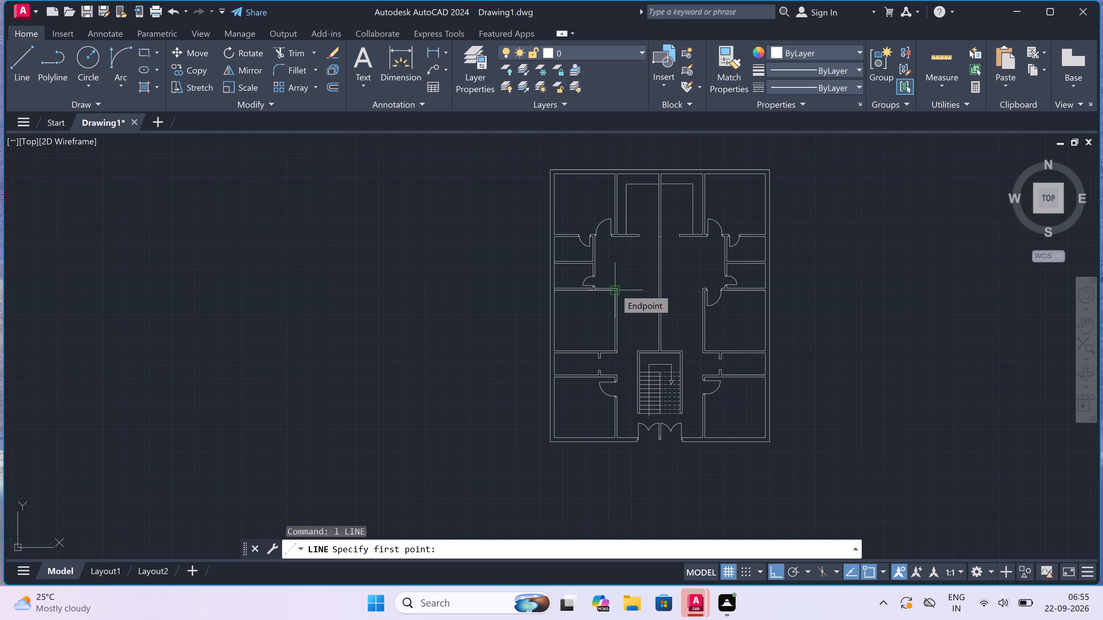
scroll(615, 289, up, 2)
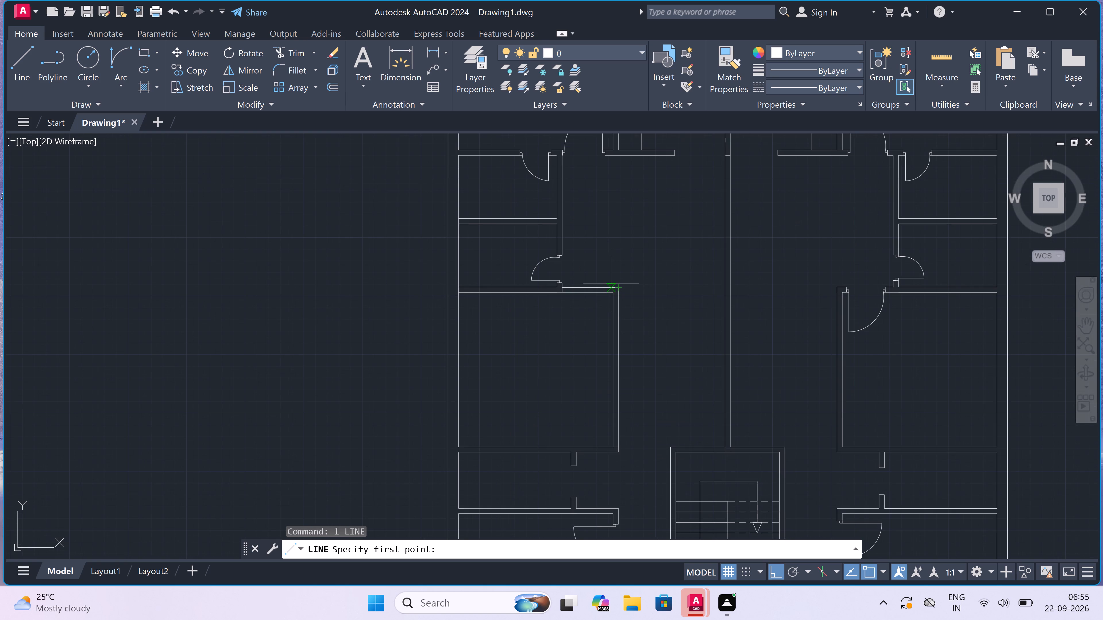
scroll(611, 283, up, 3)
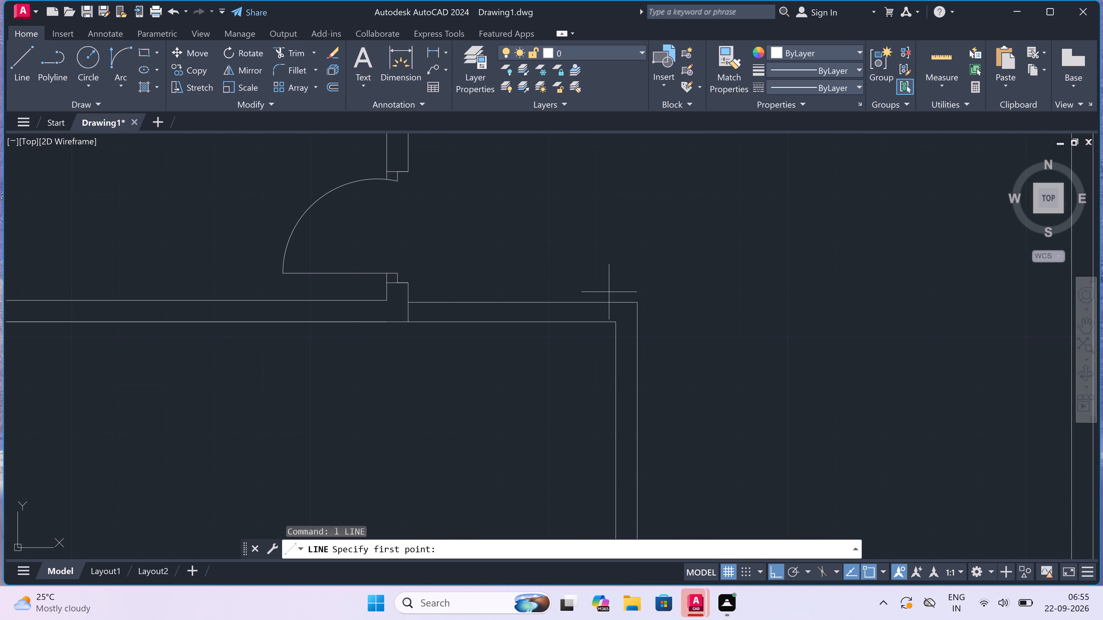
double_click(597, 302)
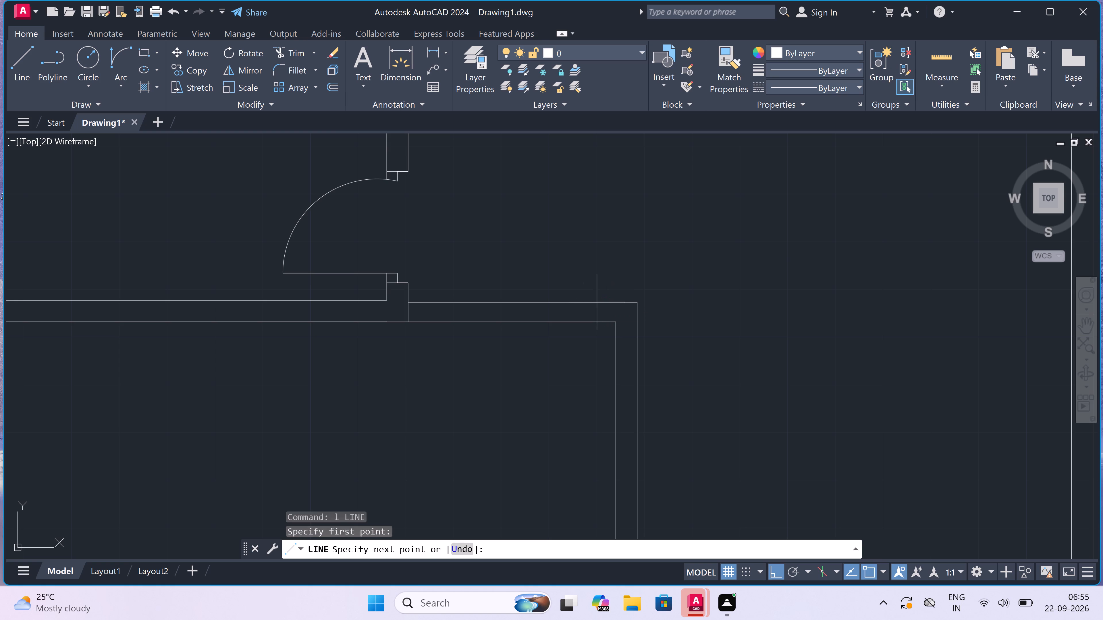
click(597, 323)
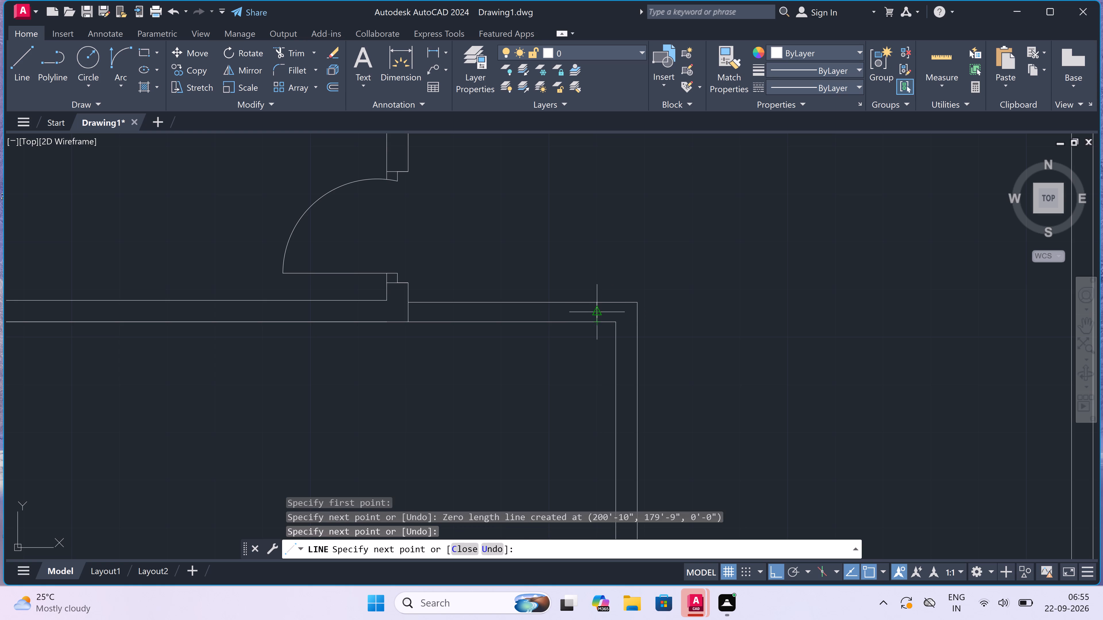
click(598, 312)
text(2")
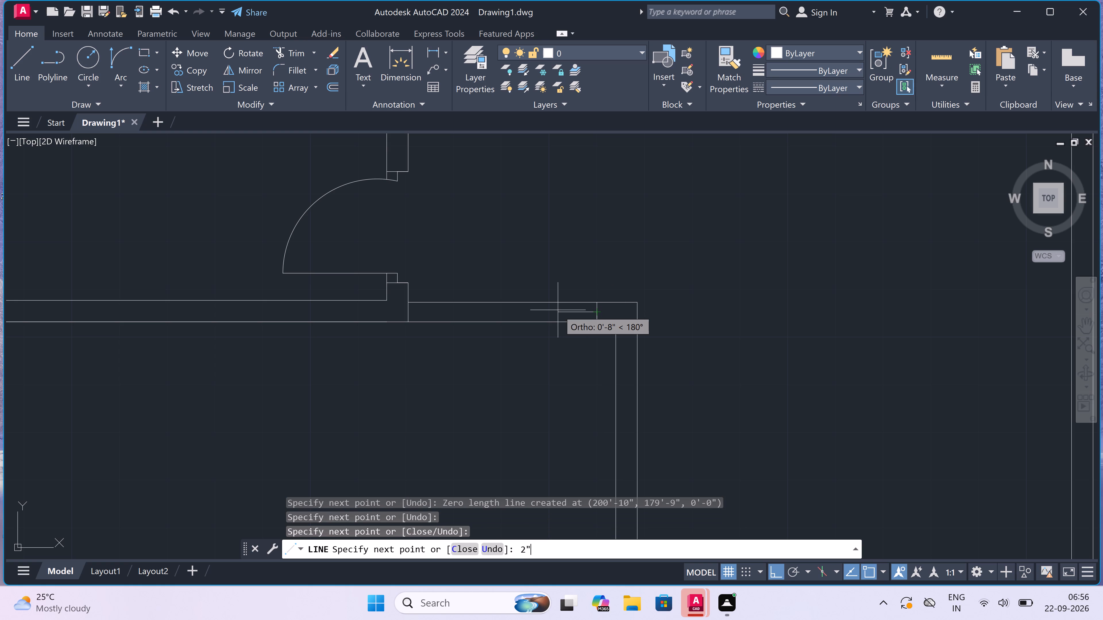
key(space)
key(2)
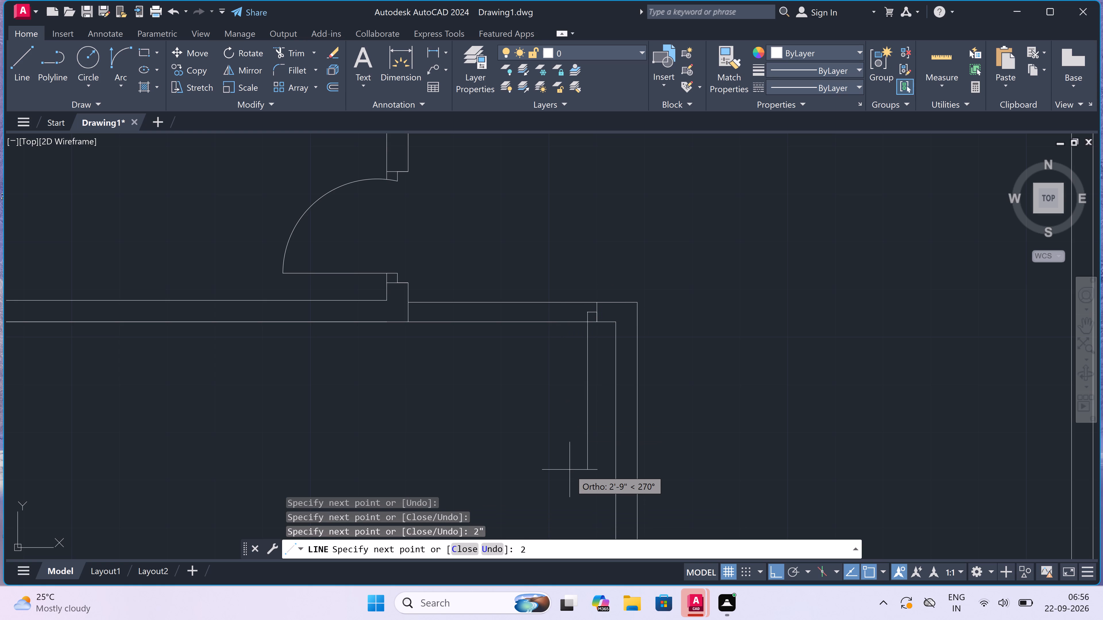
key(BackSpace)
text(3')
key(space)
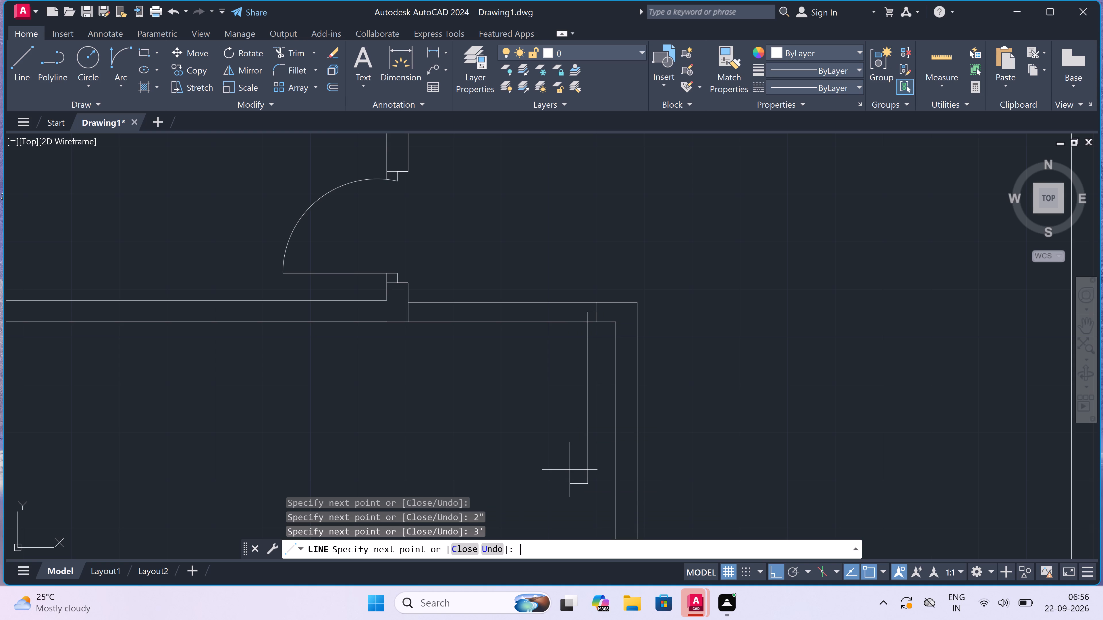
key(Escape)
Draw the opposite door jamb across the same top wall near the bathroom stub, with a 2" stop from its midpoint toward the opening.
key(space)
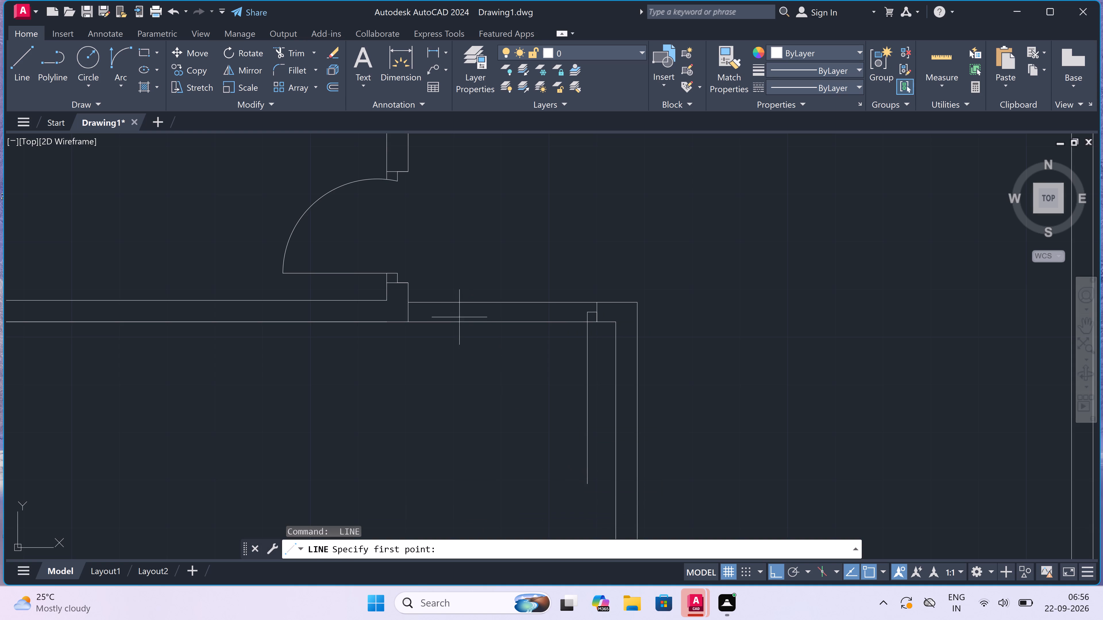
click(431, 303)
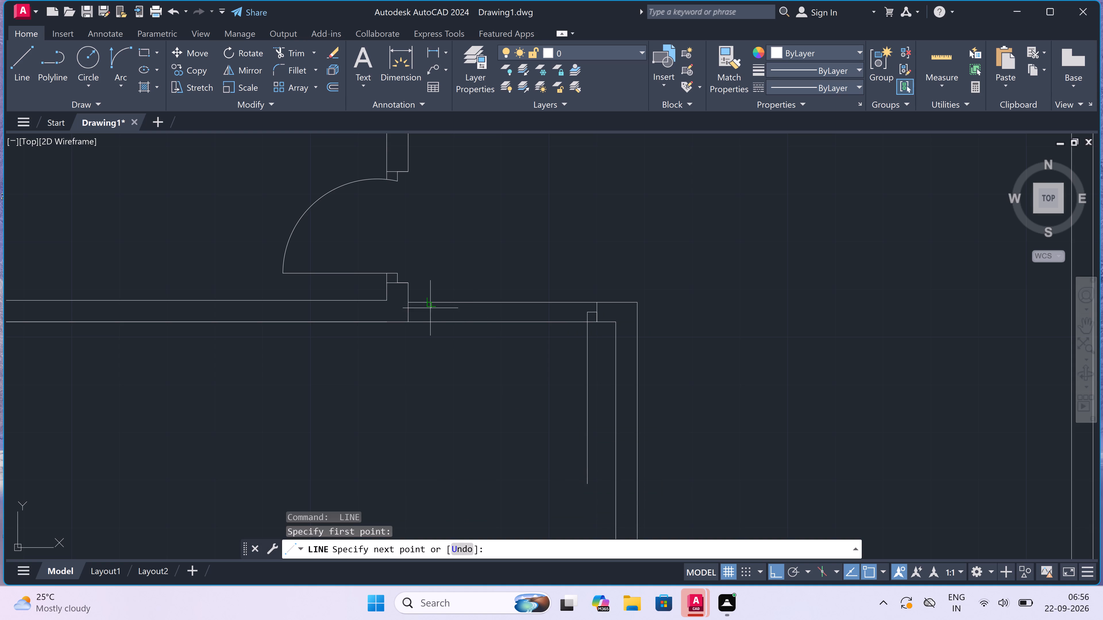
click(432, 325)
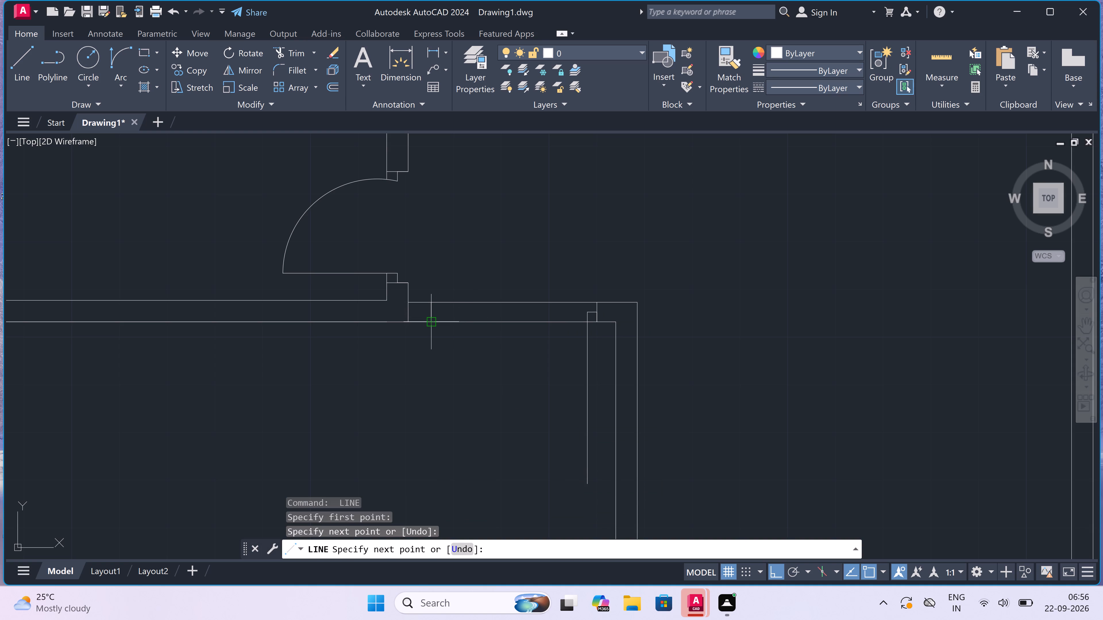
click(435, 314)
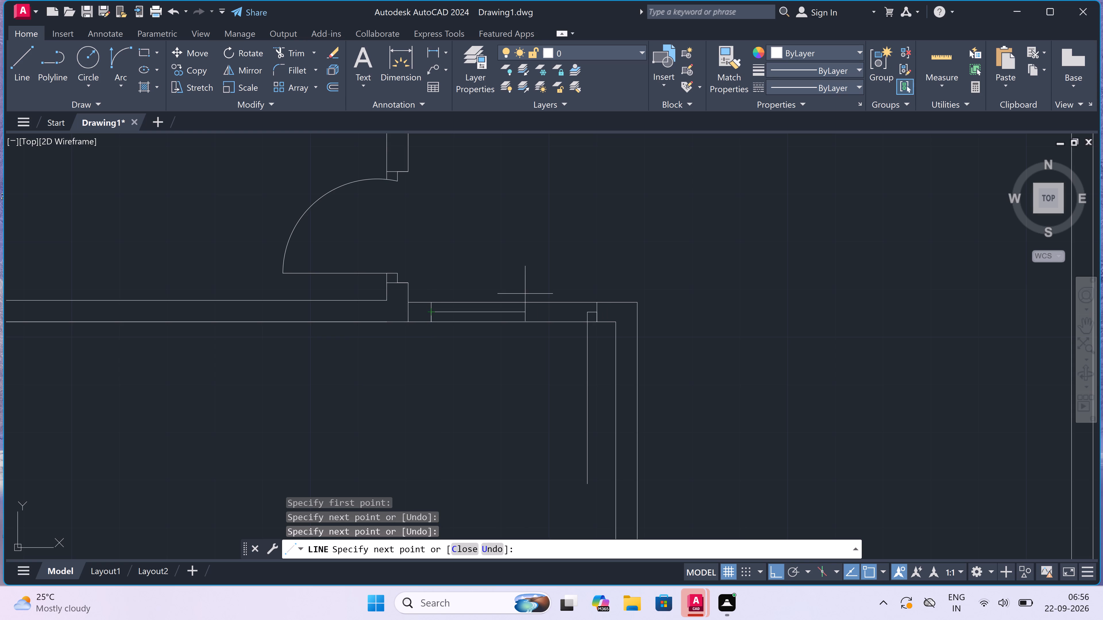
text(2")
key(space)
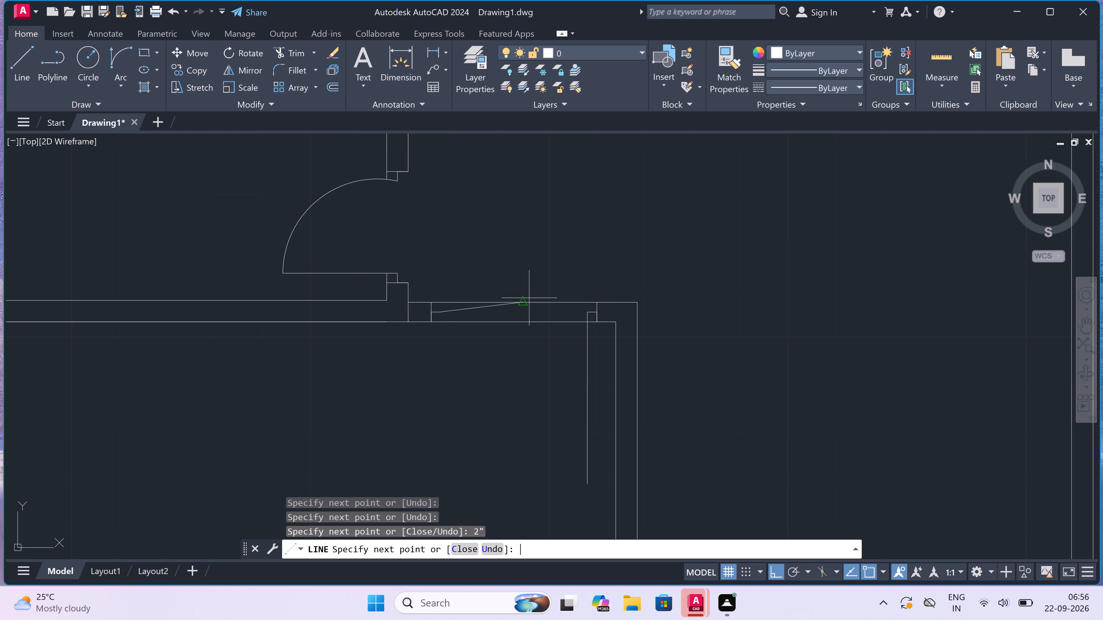
key(Escape)
Trim the leftover vertical line inside the wall where the bathroom stub meets the middle-left room's top wall.
text(tr)
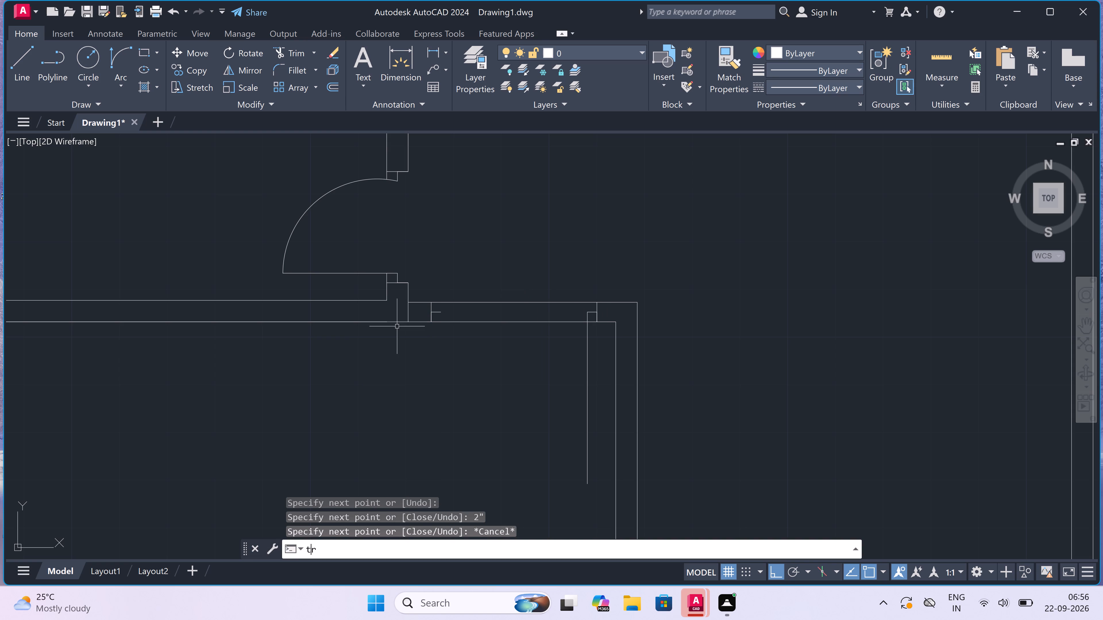
key(space)
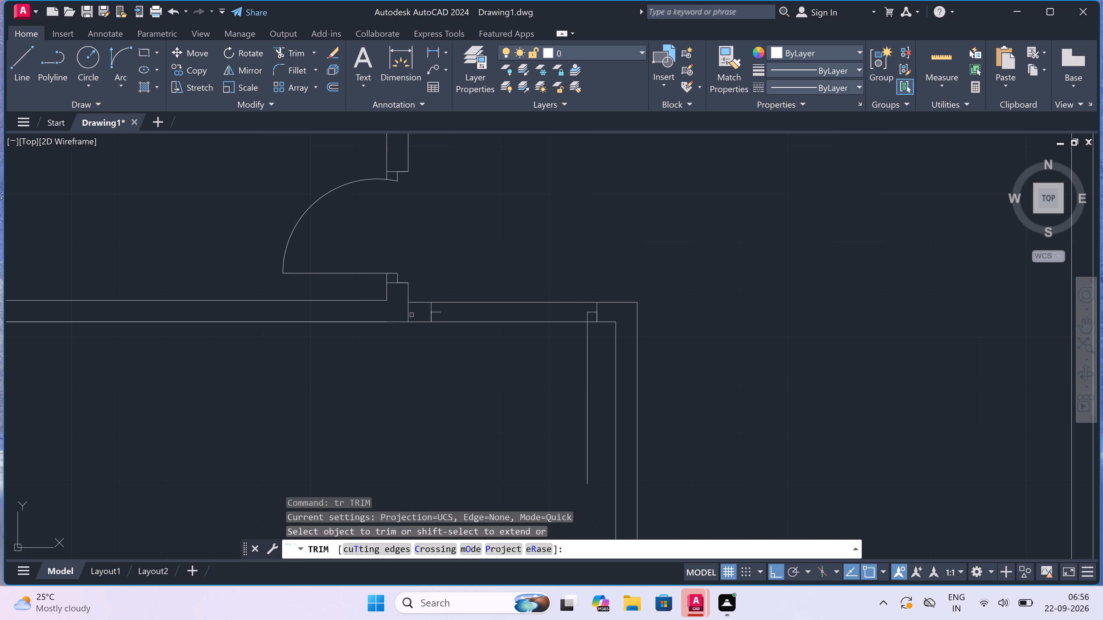
click(407, 315)
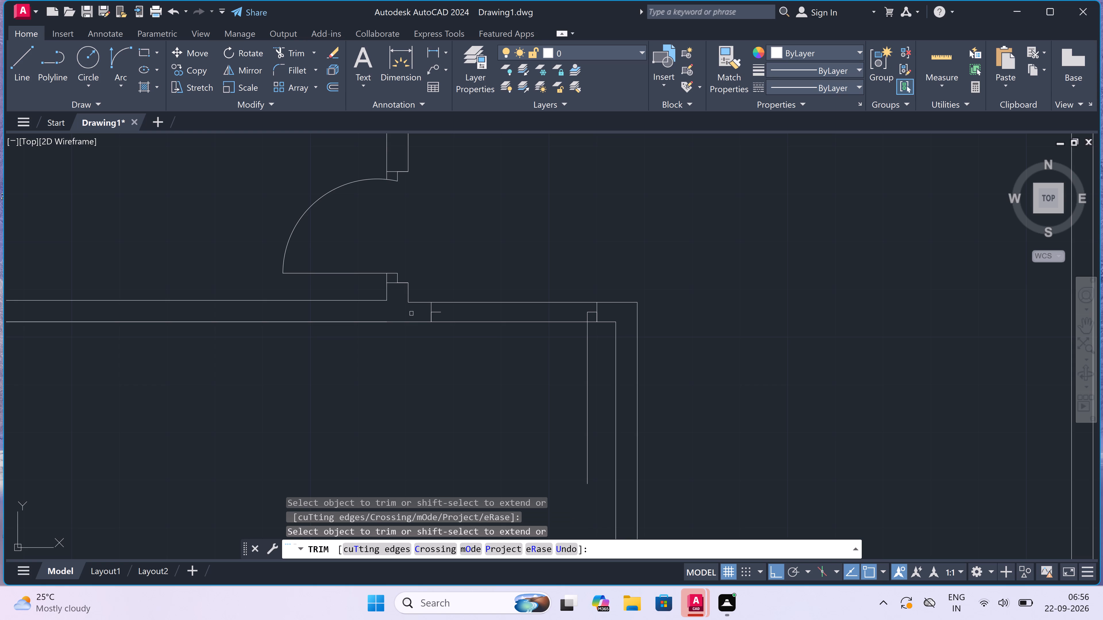
key(Escape)
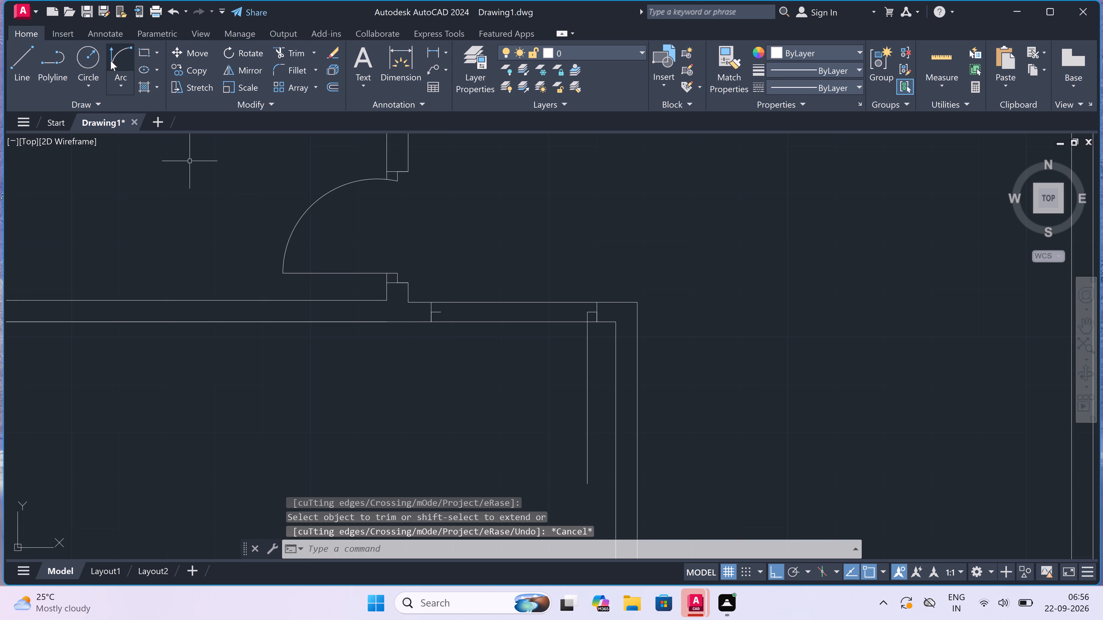
Draw the door swing arc from the end of the latch-side stop to the lower end of the door leaf.
click(114, 48)
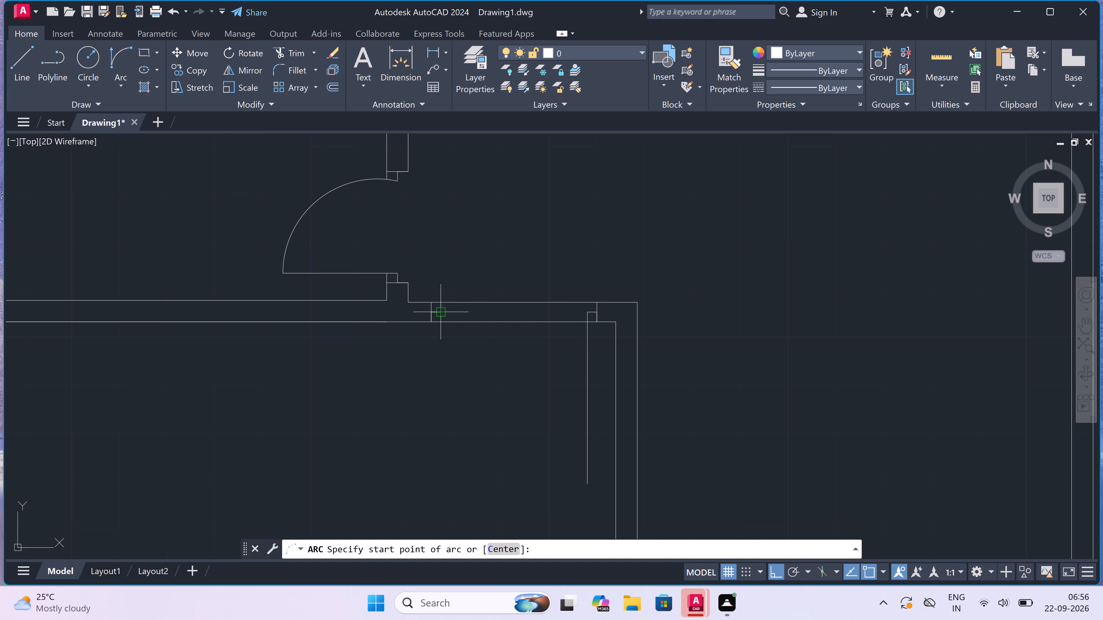
drag(438, 313, 449, 335)
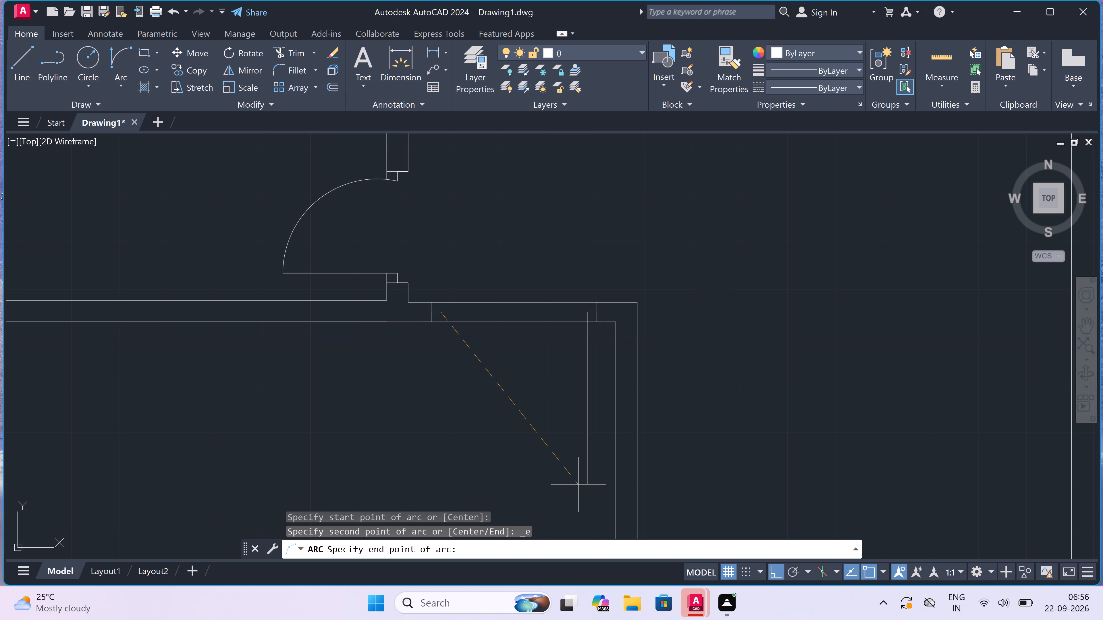
click(587, 484)
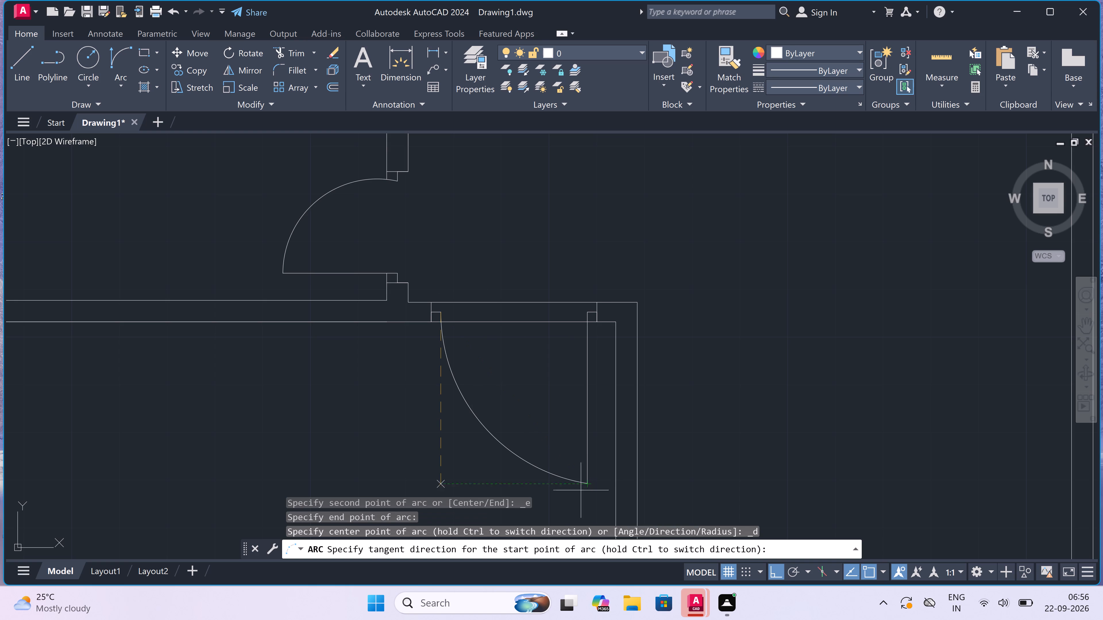
click(574, 495)
Trim both top wall lines between the two new jambs to open the middle-left room's doorway.
text(tr)
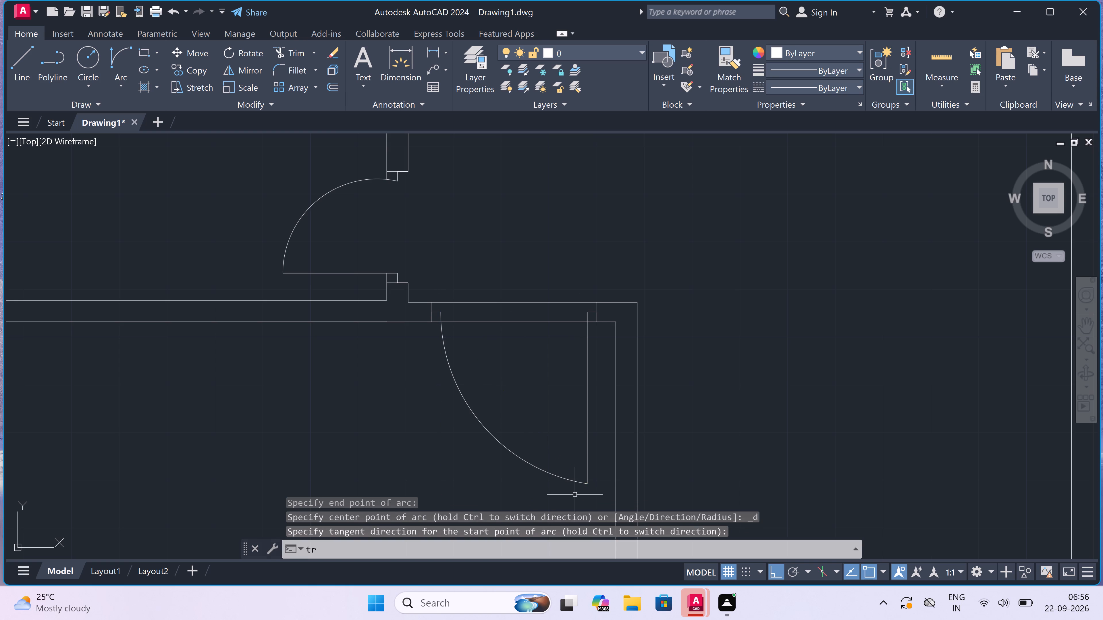
key(space)
drag(576, 439, 575, 436)
click(509, 284)
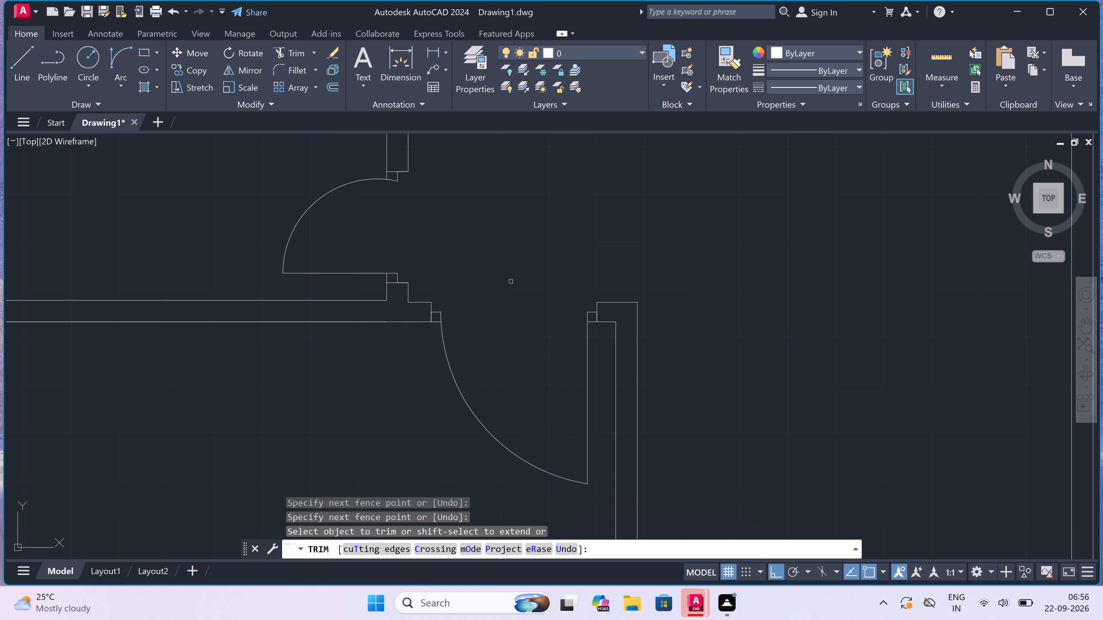
scroll(511, 282, down, 2)
key(Escape)
Draw a 5' window in the middle-left room's outer wall, with a line across the wall at each end and a centre line joining them.
scroll(511, 282, down, 2)
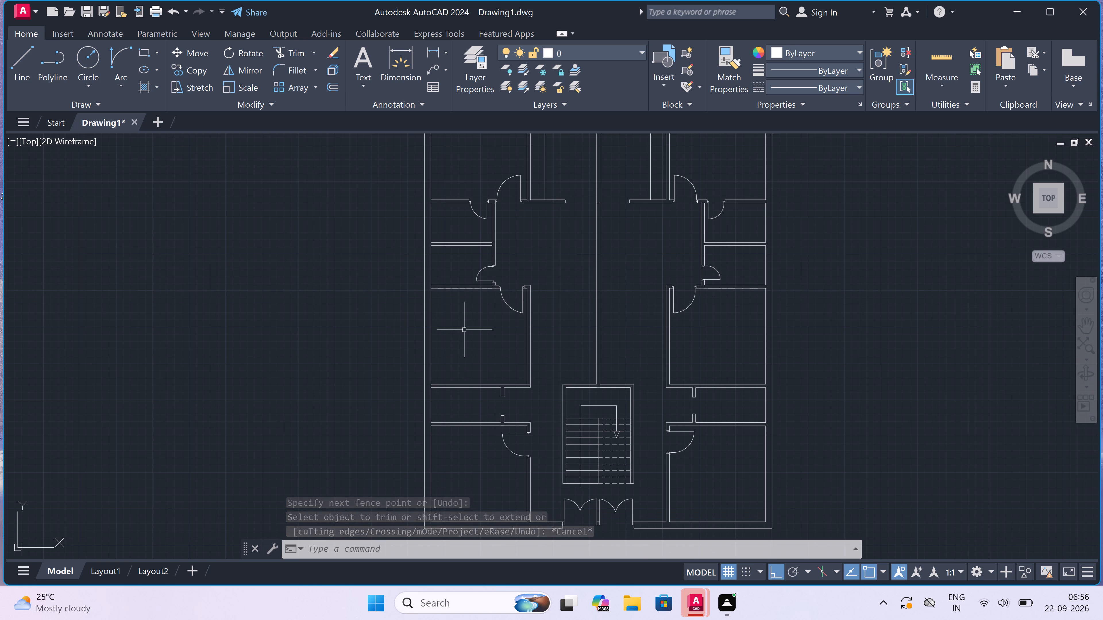
scroll(409, 305, up, 3)
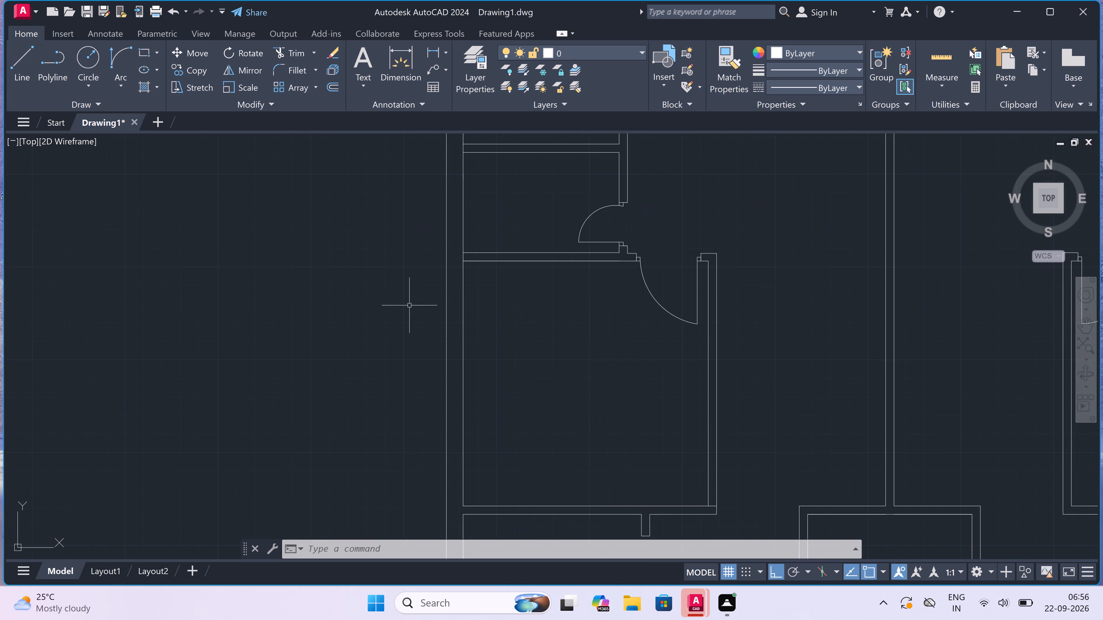
scroll(409, 305, down, 1)
key(l)
key(space)
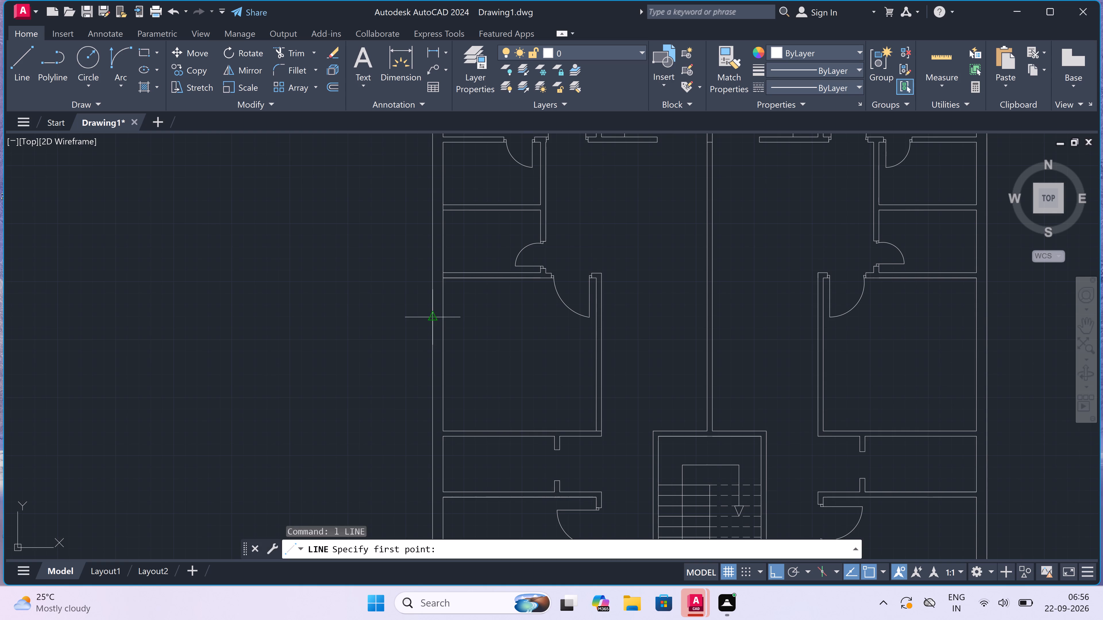
click(435, 314)
click(443, 315)
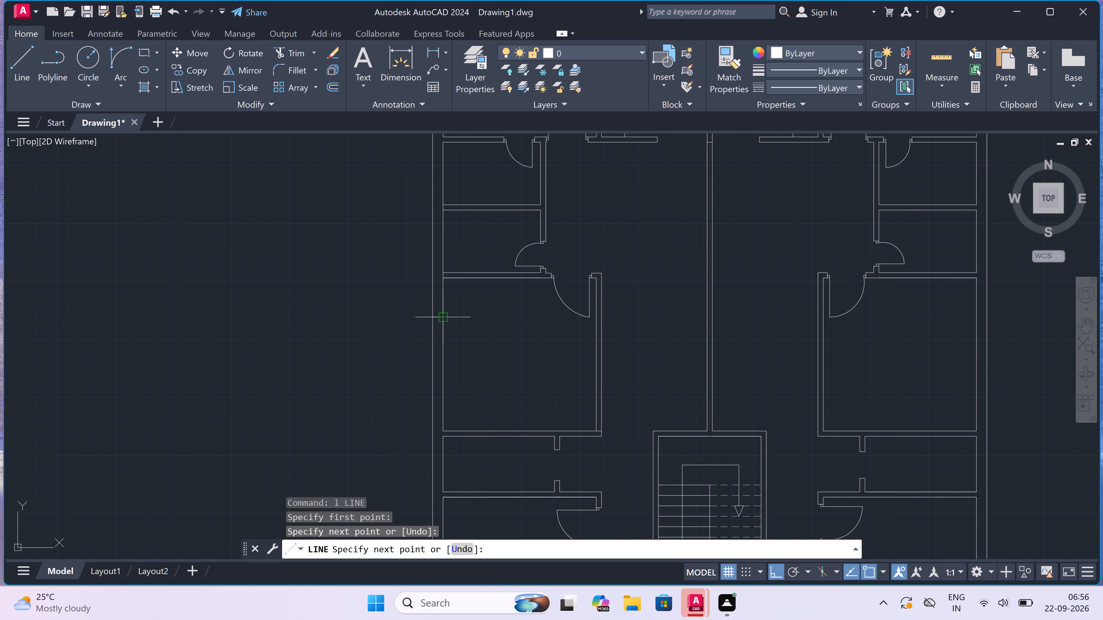
scroll(438, 318, up, 1)
drag(433, 317, 433, 326)
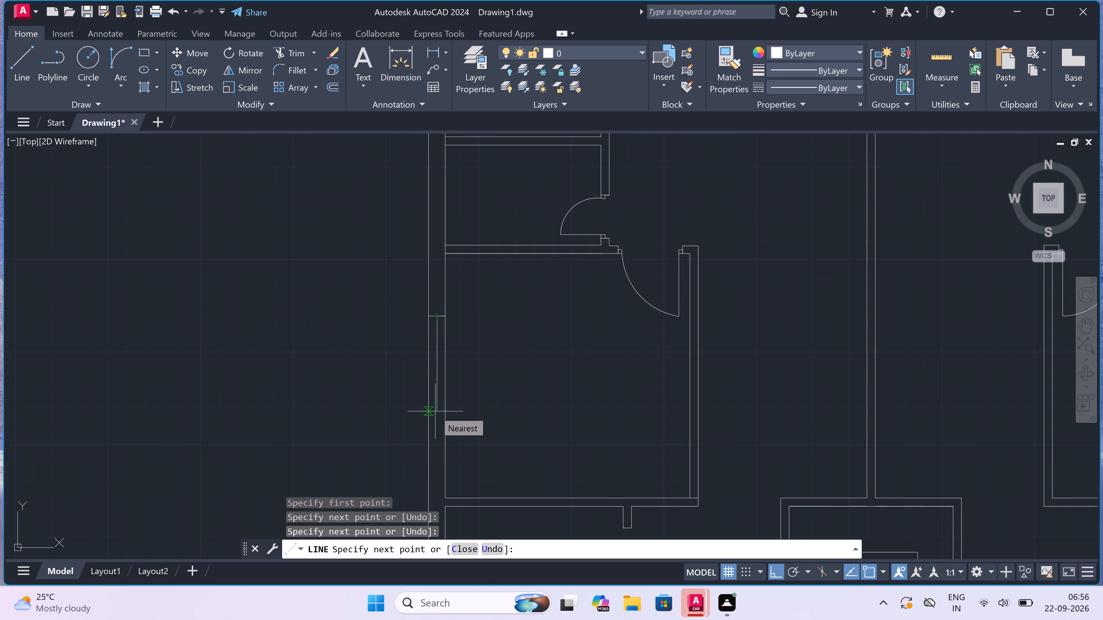
key(5)
text(')
key(space)
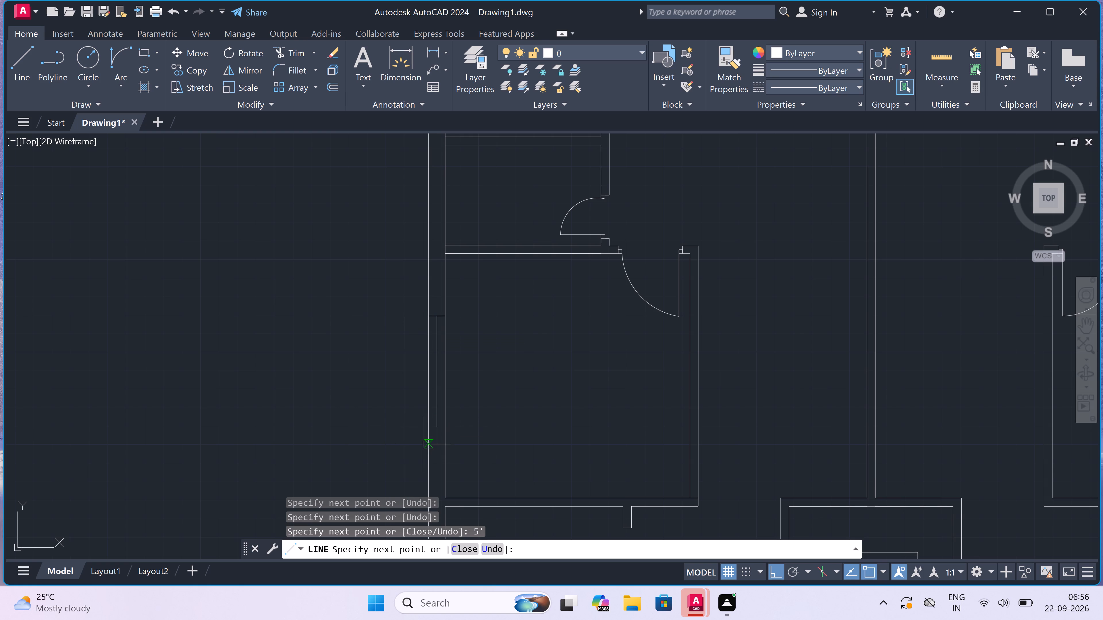
click(427, 425)
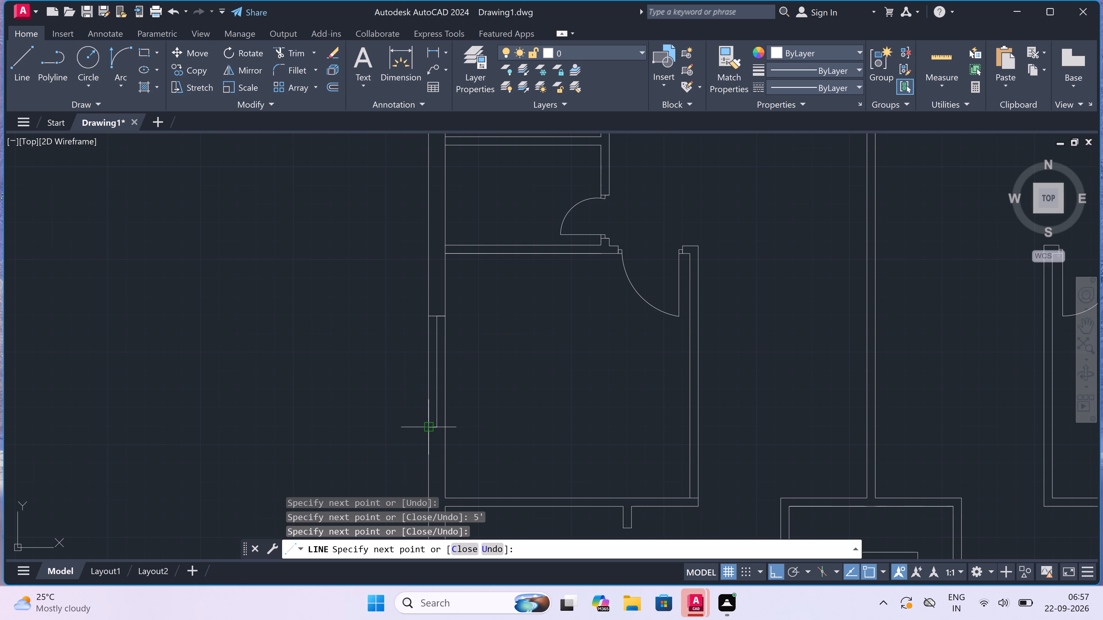
click(443, 423)
key(Escape)
scroll(475, 365, down, 3)
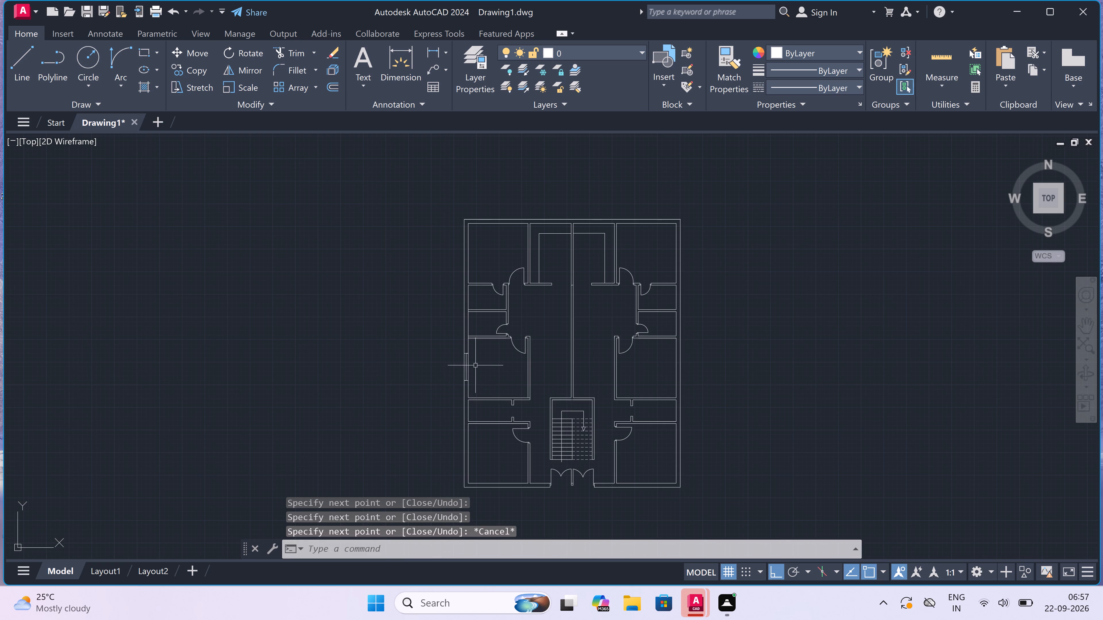
Draw a 2' window in the outer wall of the small room between the middle-left and bottom-left rooms, with end lines and a centre line.
scroll(451, 419, up, 2)
scroll(487, 384, up, 2)
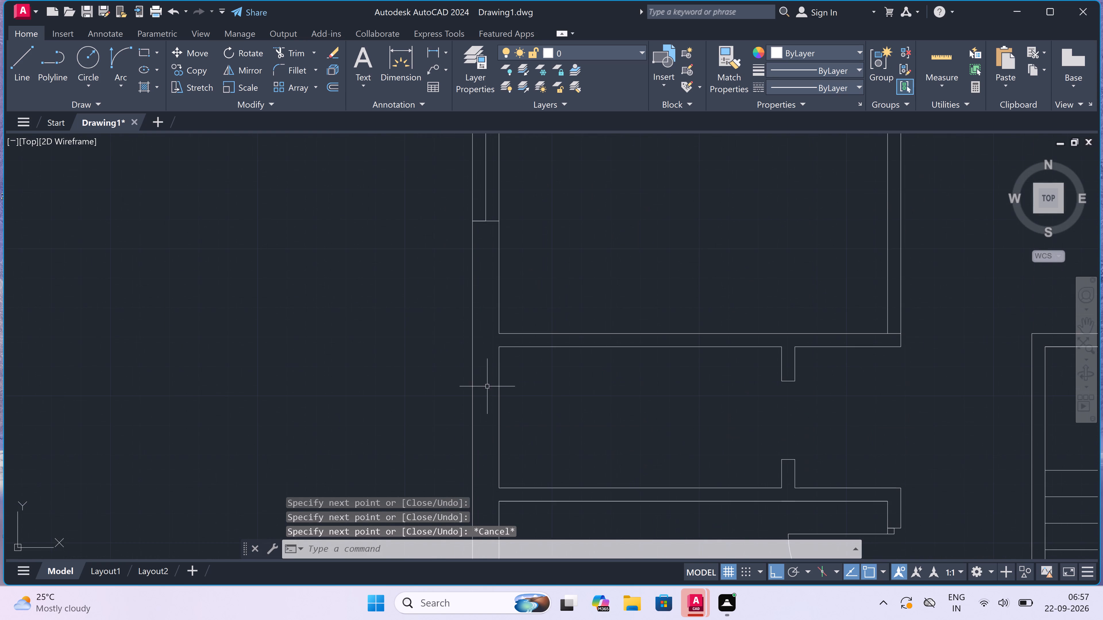
key(space)
click(475, 373)
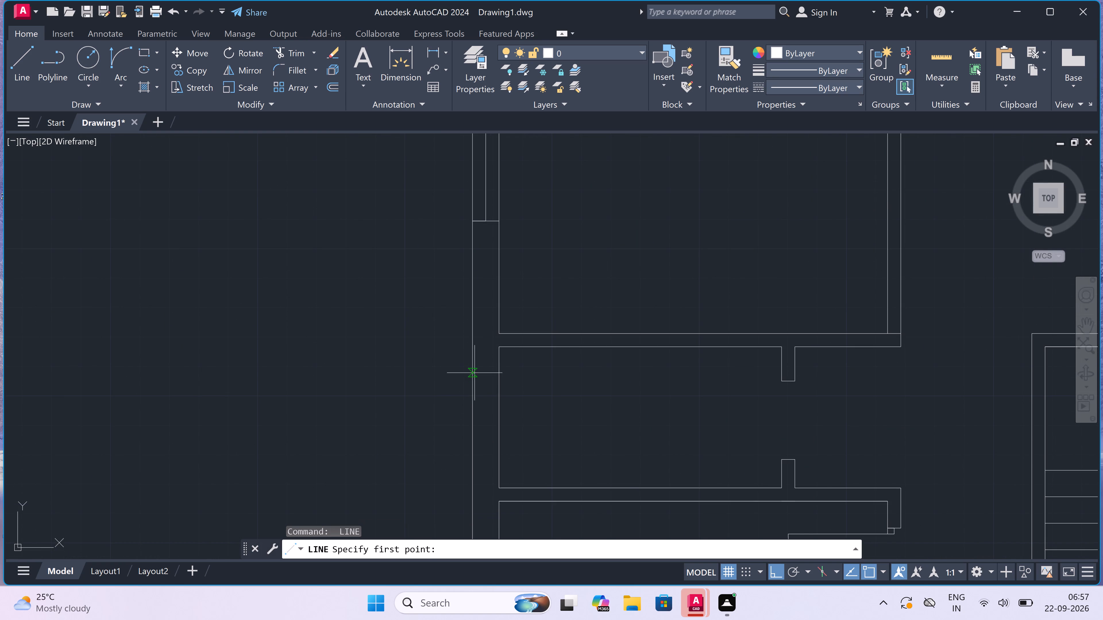
click(502, 373)
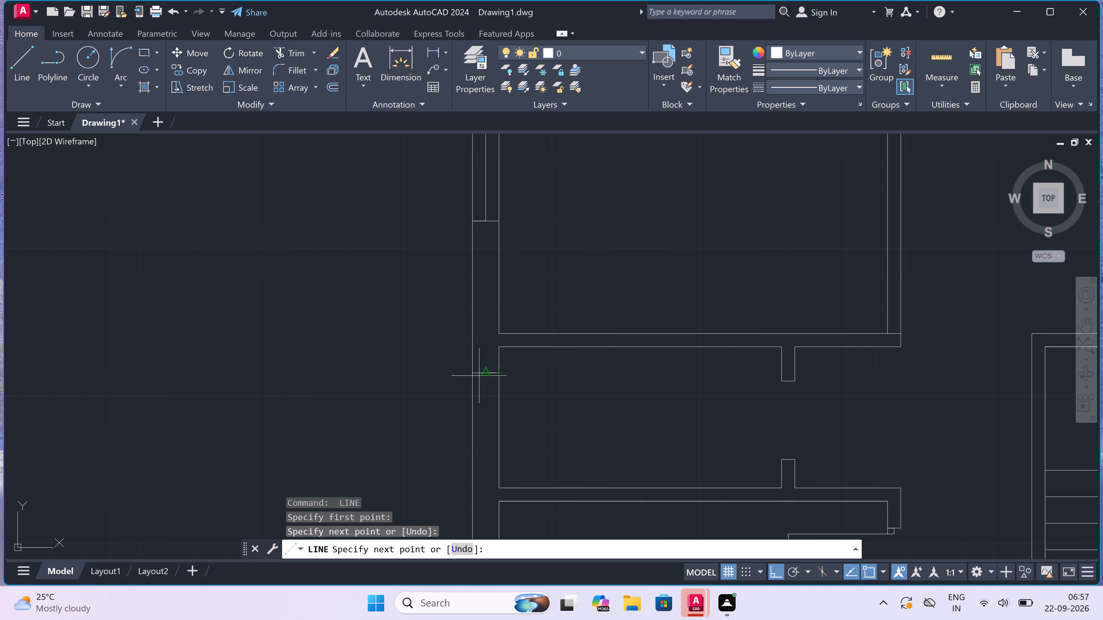
drag(482, 372, 482, 379)
text(2')
key(space)
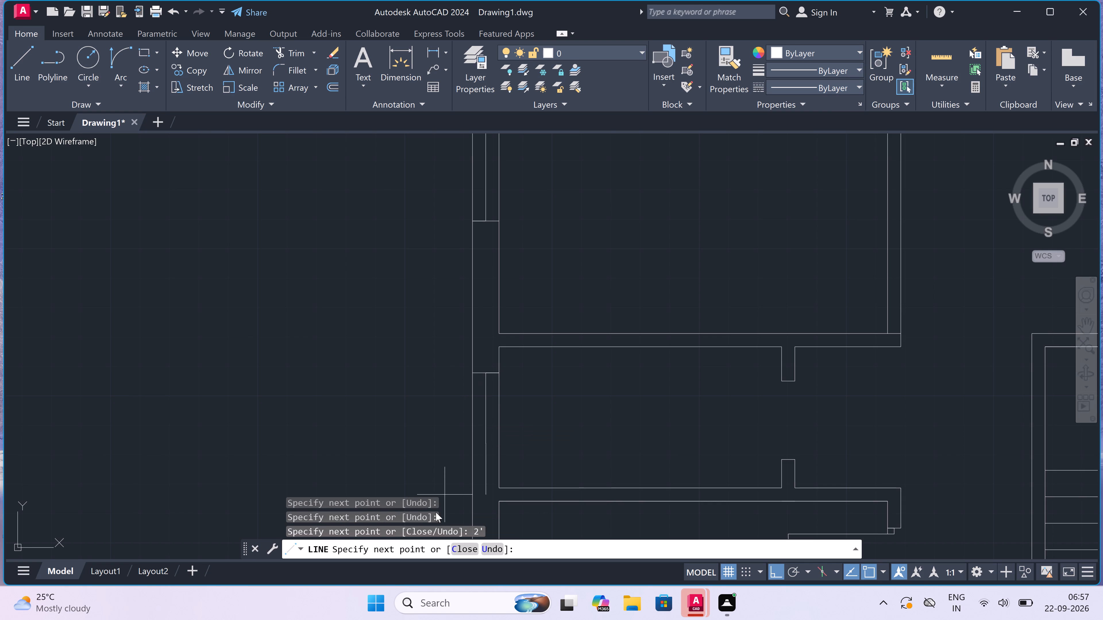
click(469, 444)
double_click(497, 441)
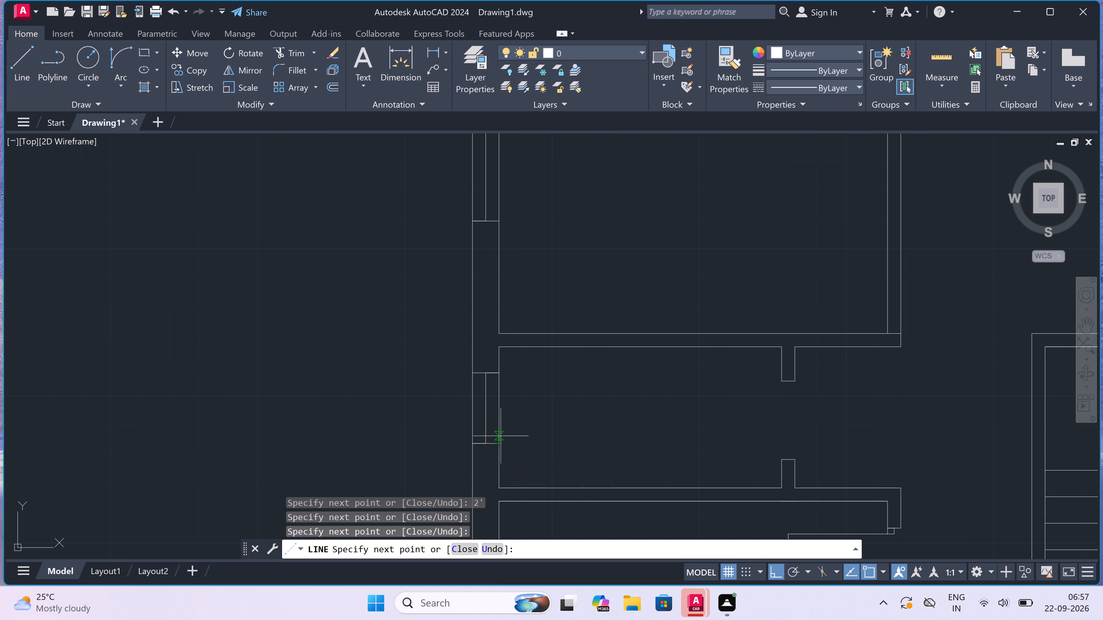
key(Escape)
Draw a 5' window in the bottom-left room's outer wall, with a line across the wall at each end and a centre line joining them.
scroll(527, 340, down, 4)
scroll(531, 399, up, 2)
key(space)
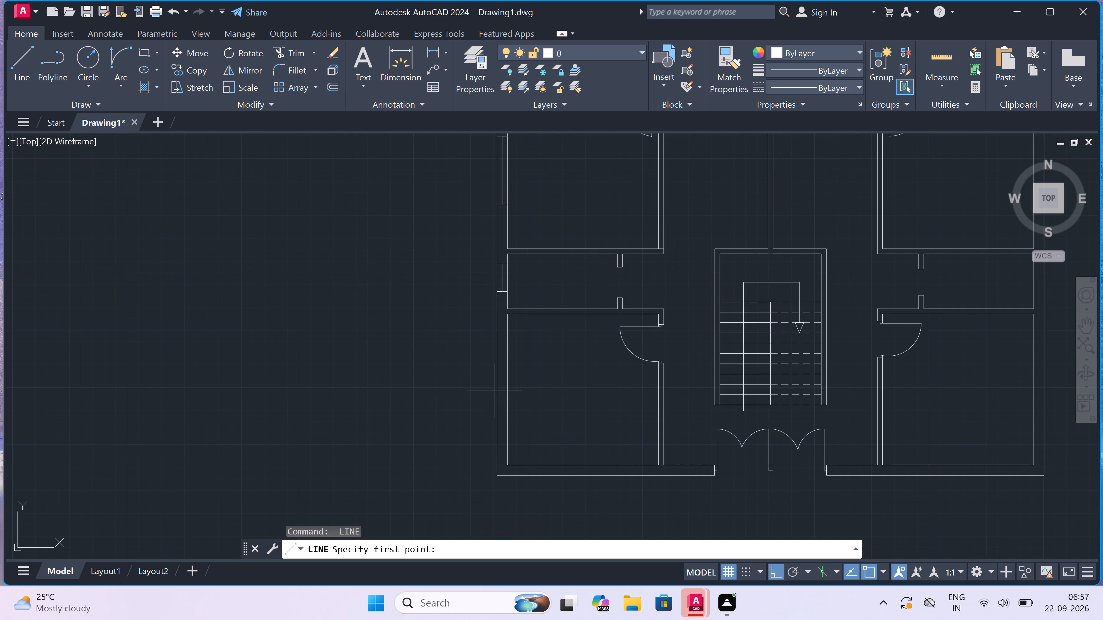
scroll(493, 391, up, 1)
click(497, 326)
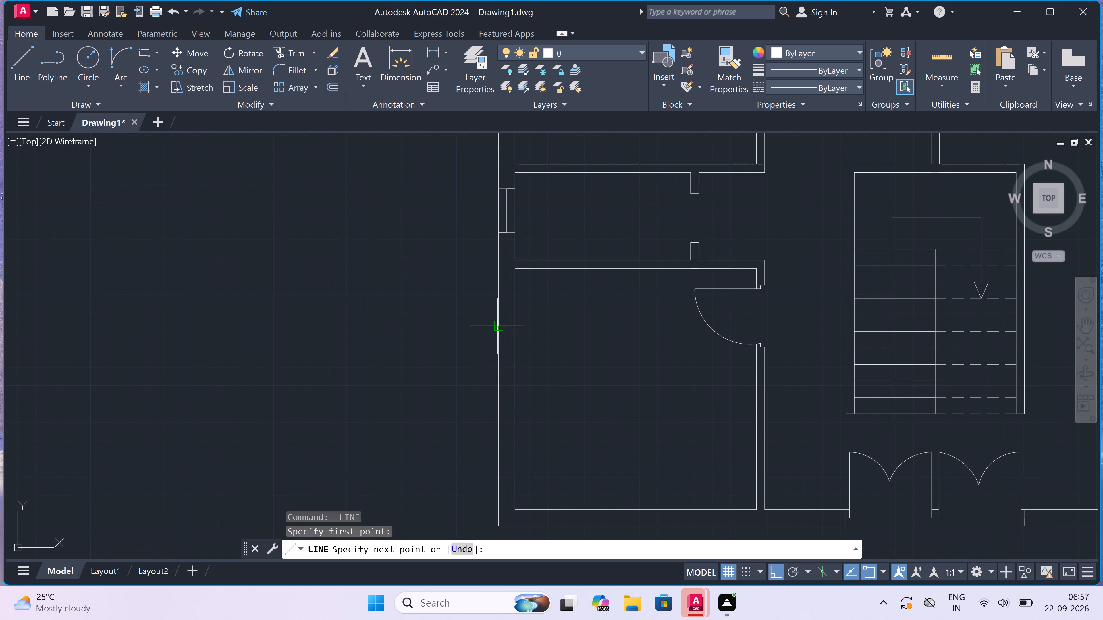
click(514, 326)
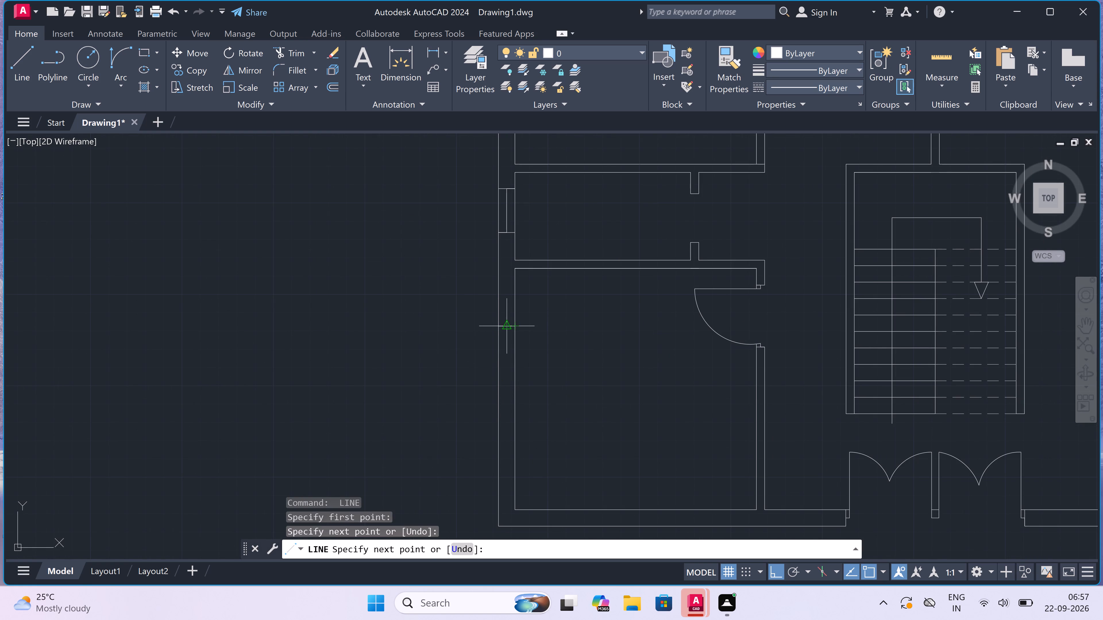
drag(508, 328, 508, 337)
text(5')
key(space)
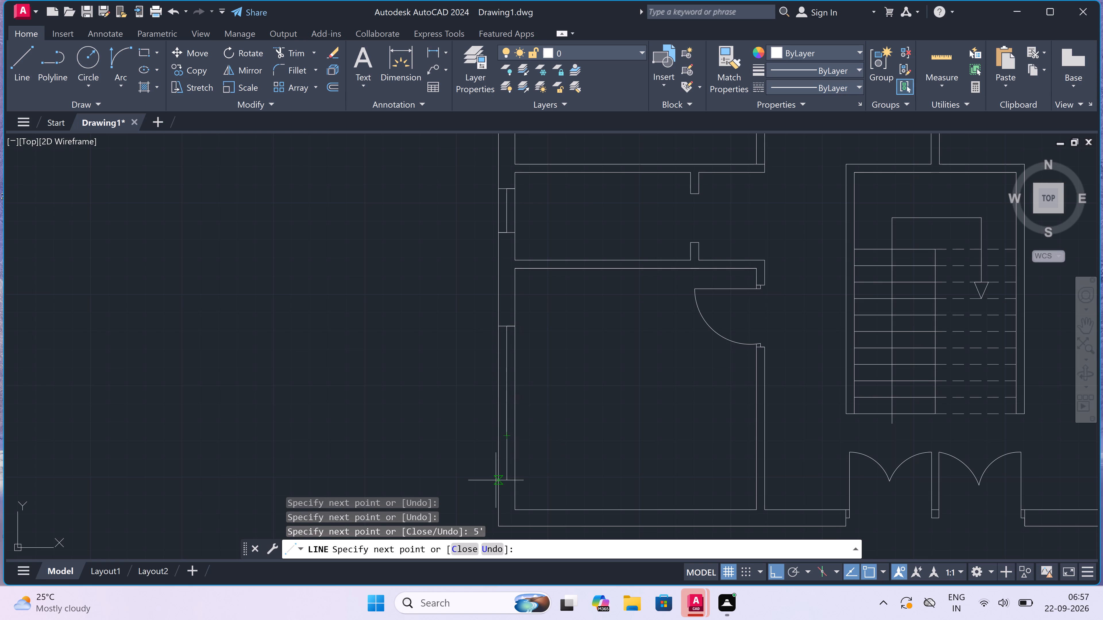
click(498, 438)
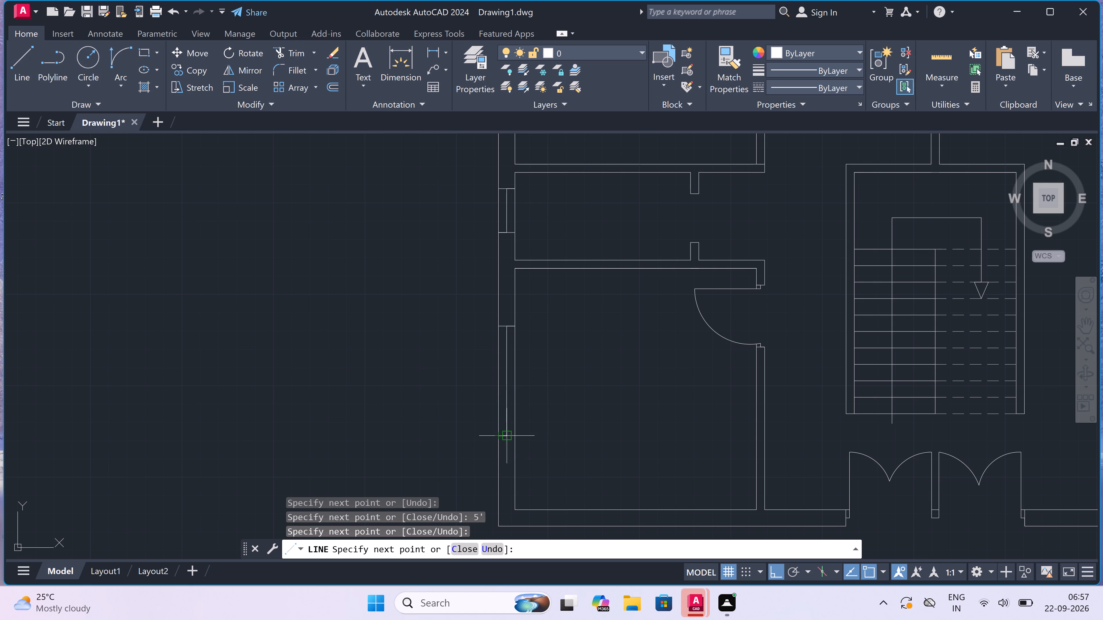
click(520, 435)
key(Escape)
Draw a 5' window in the bottom-right room's outer wall, with a line across the wall at each end and a centre line joining them.
scroll(494, 439, down, 5)
scroll(585, 430, up, 3)
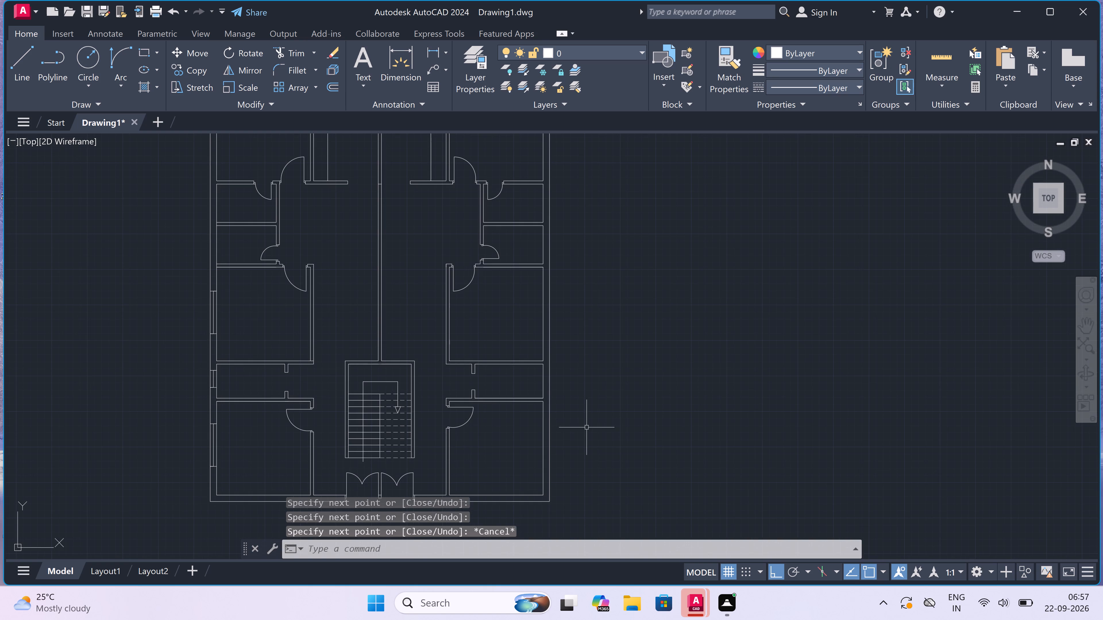
key(space)
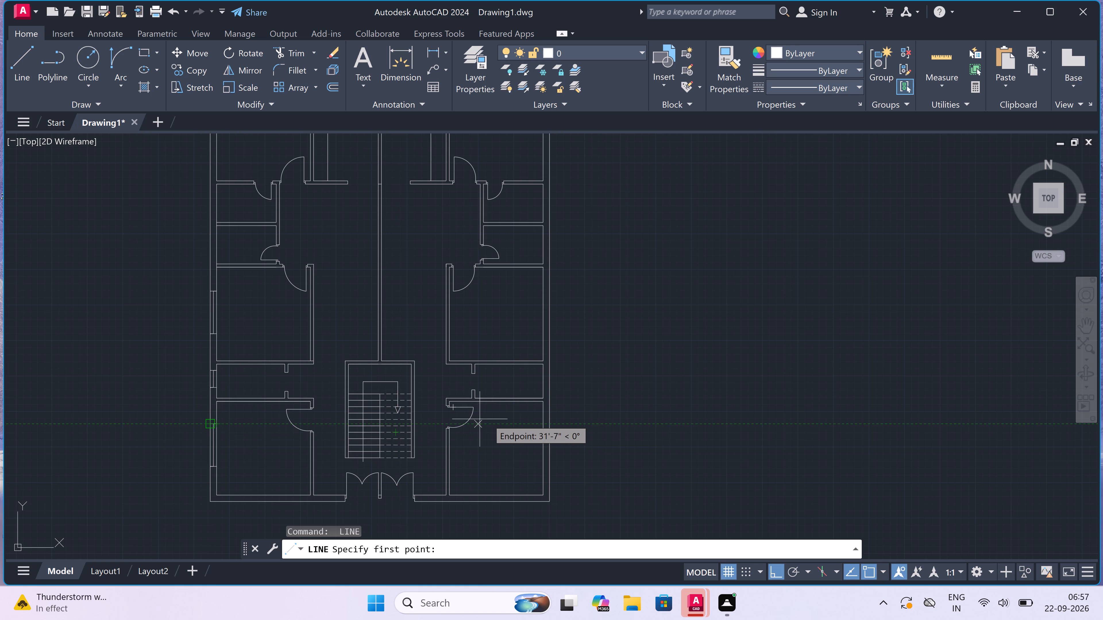
click(541, 423)
scroll(542, 423, up, 2)
click(559, 425)
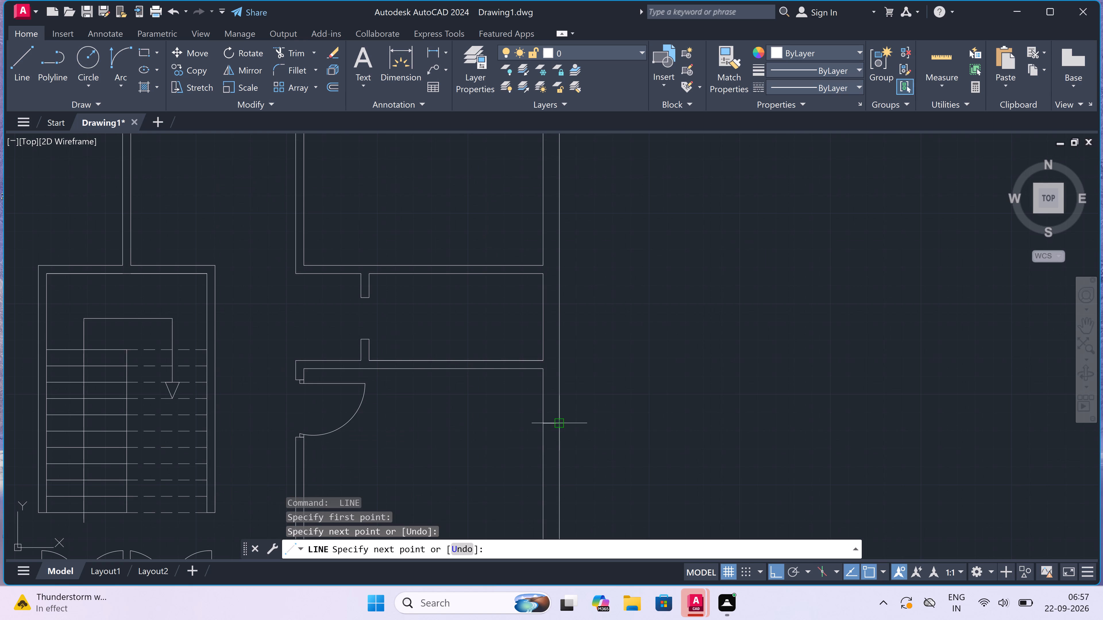
click(552, 425)
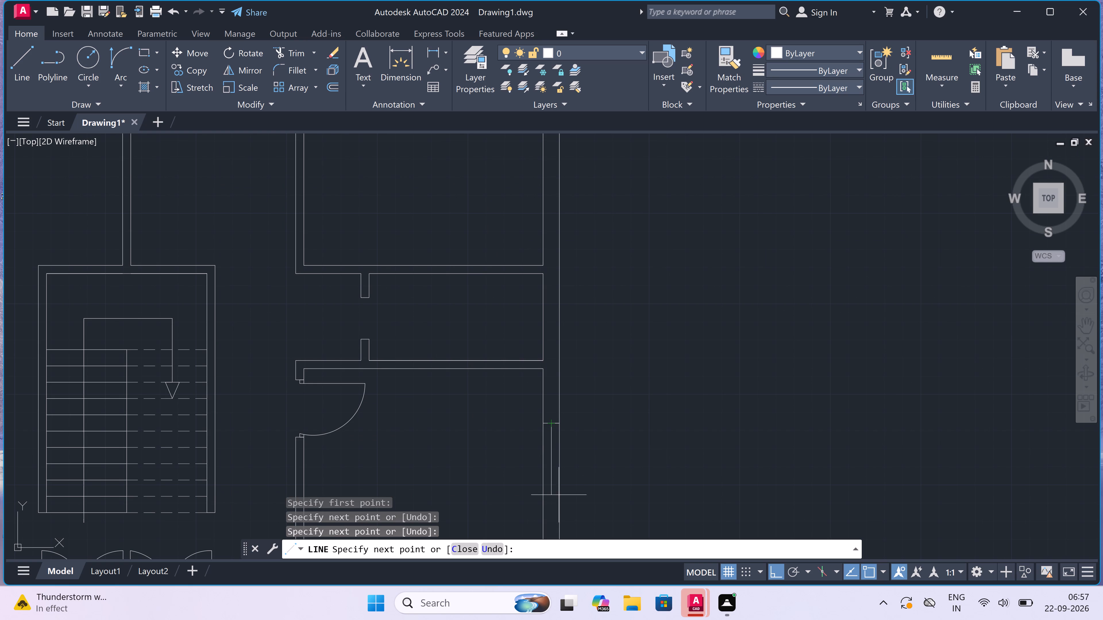
text(5')
key(space)
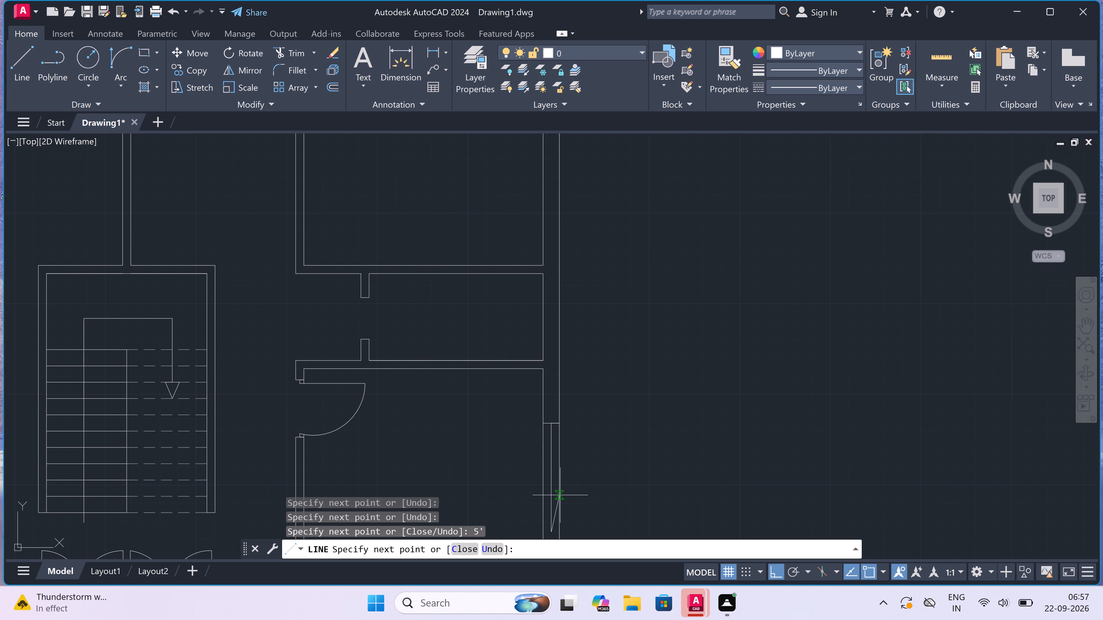
scroll(557, 494, down, 2)
scroll(556, 520, up, 3)
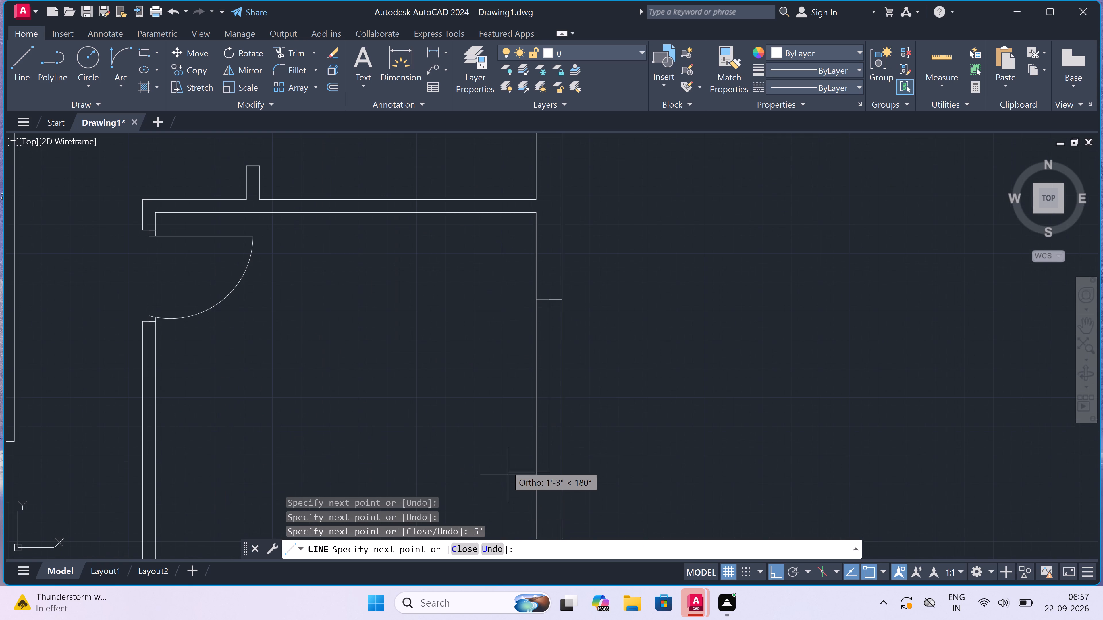
click(536, 476)
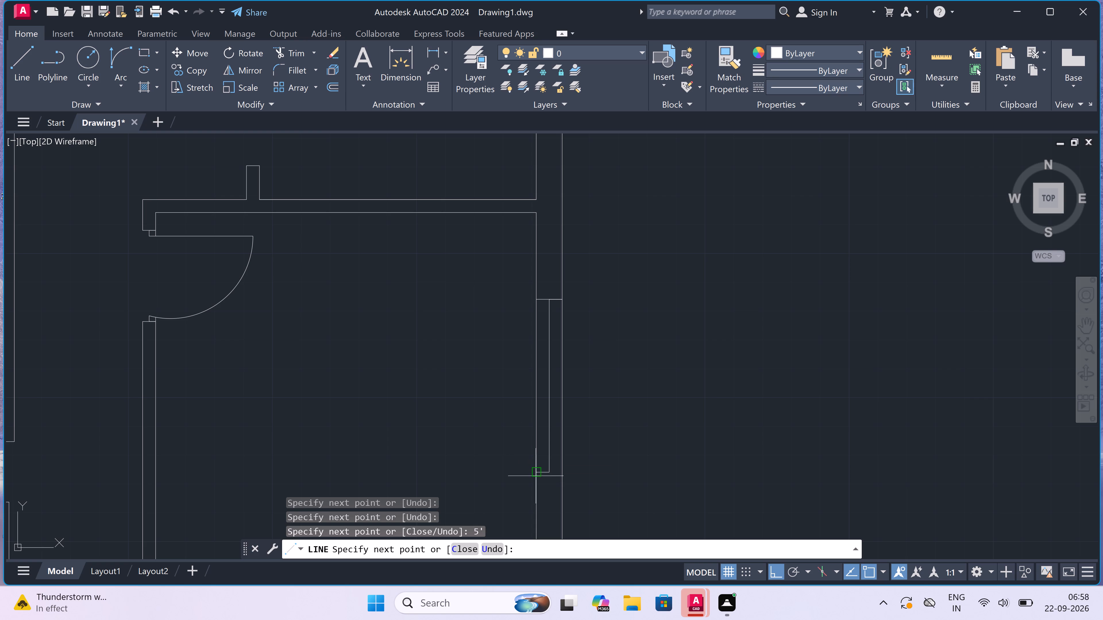
click(560, 472)
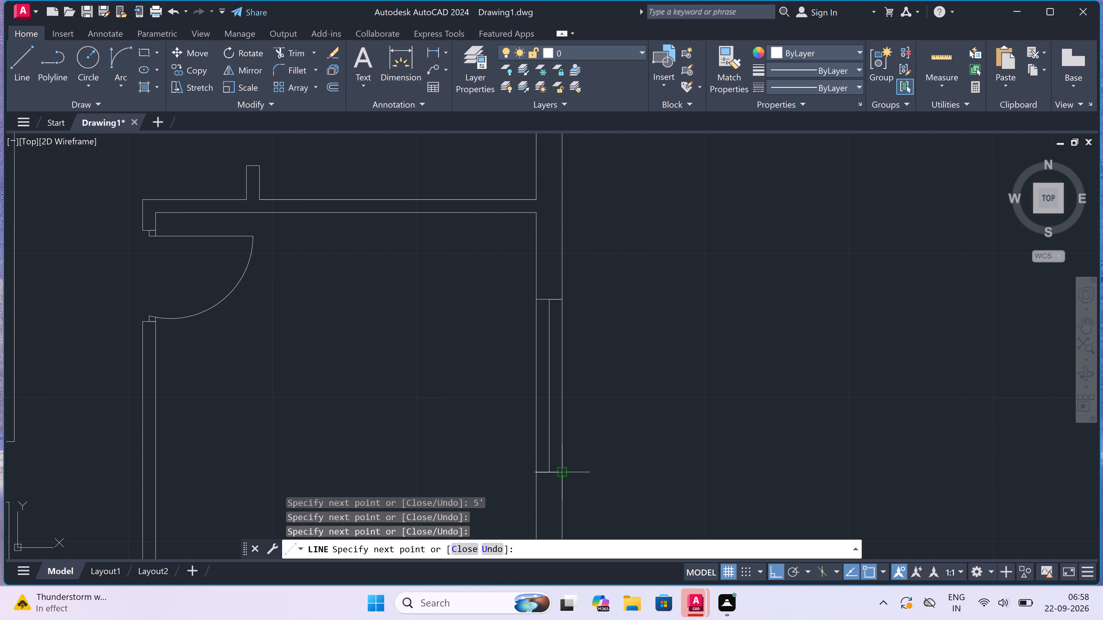
key(Escape)
Draw a 2' window in the outer wall of the small room between the middle-right and bottom-right rooms, with end lines and a centre line.
scroll(548, 448, down, 6)
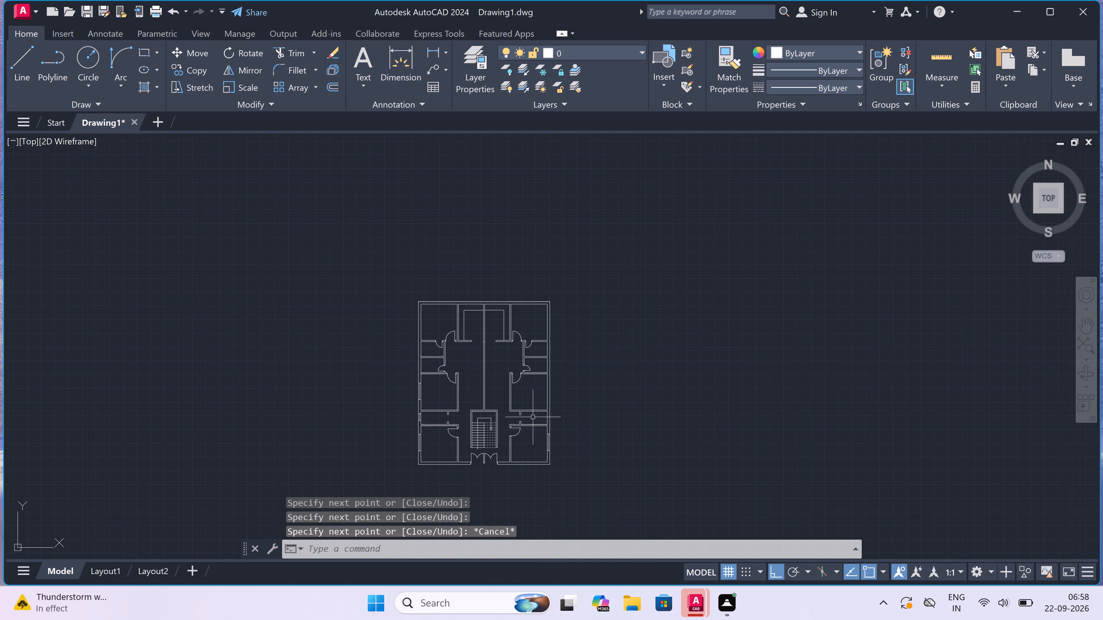
scroll(535, 412, up, 3)
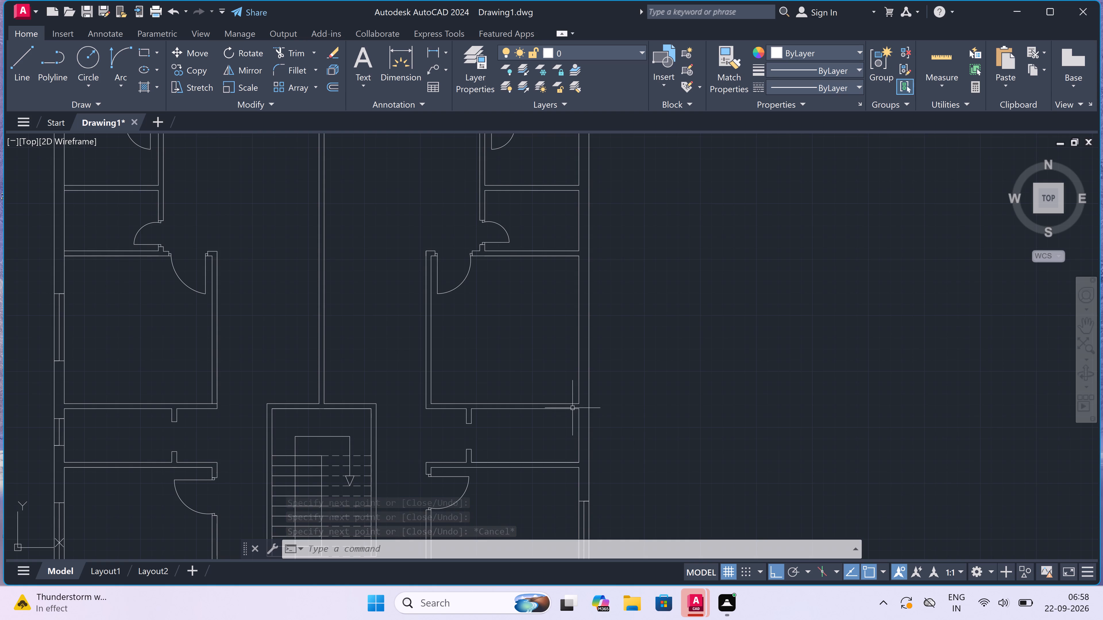
scroll(569, 463, up, 3)
key(space)
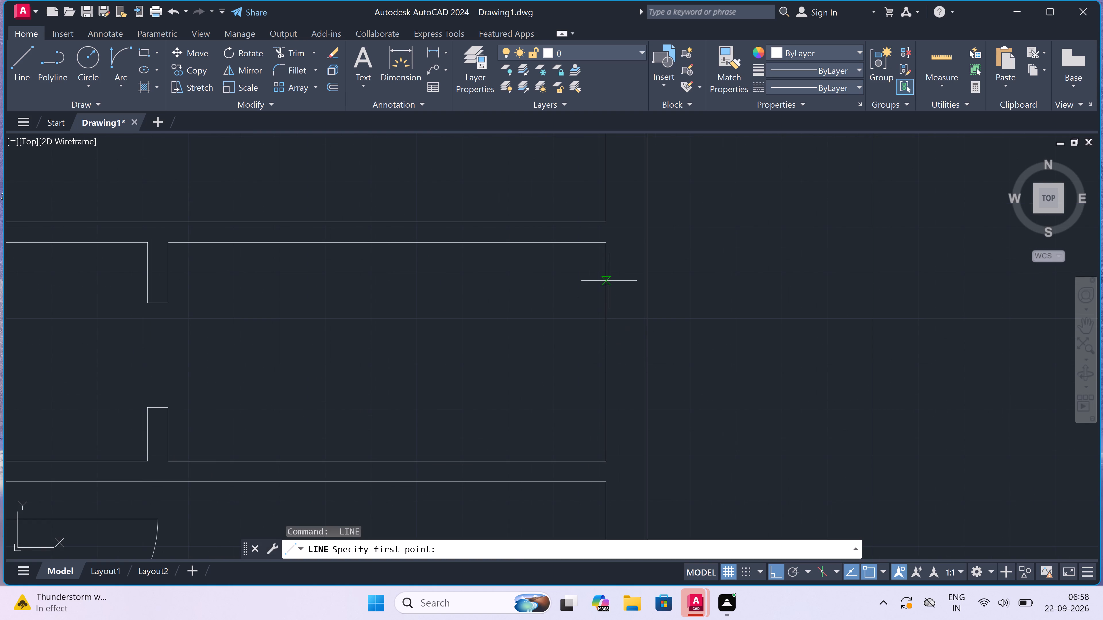
click(603, 286)
click(645, 288)
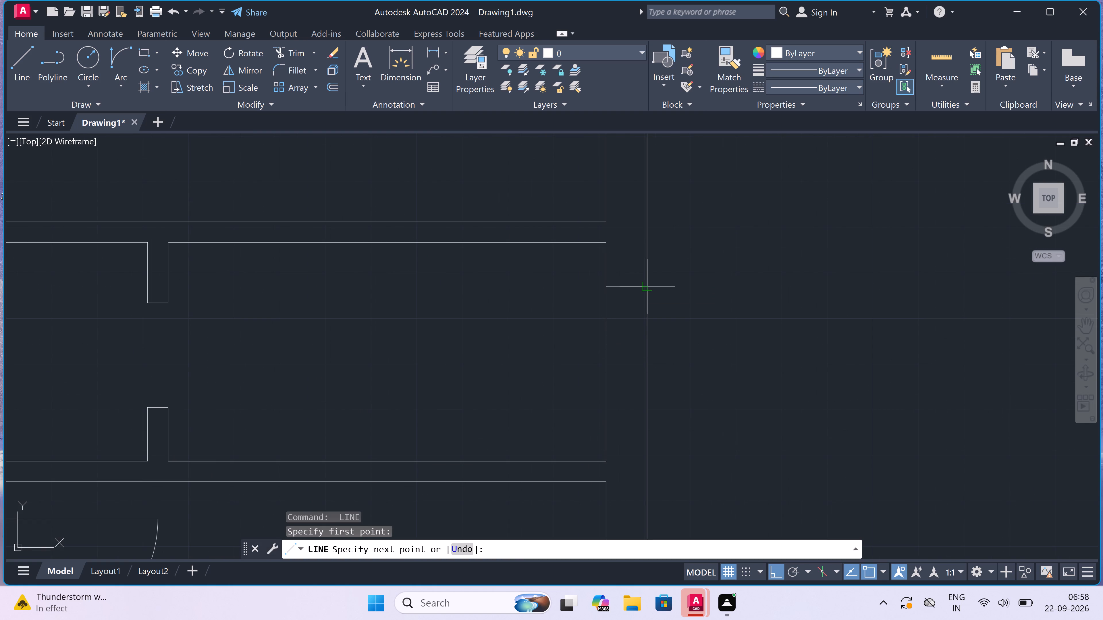
click(628, 290)
drag(628, 290, 628, 295)
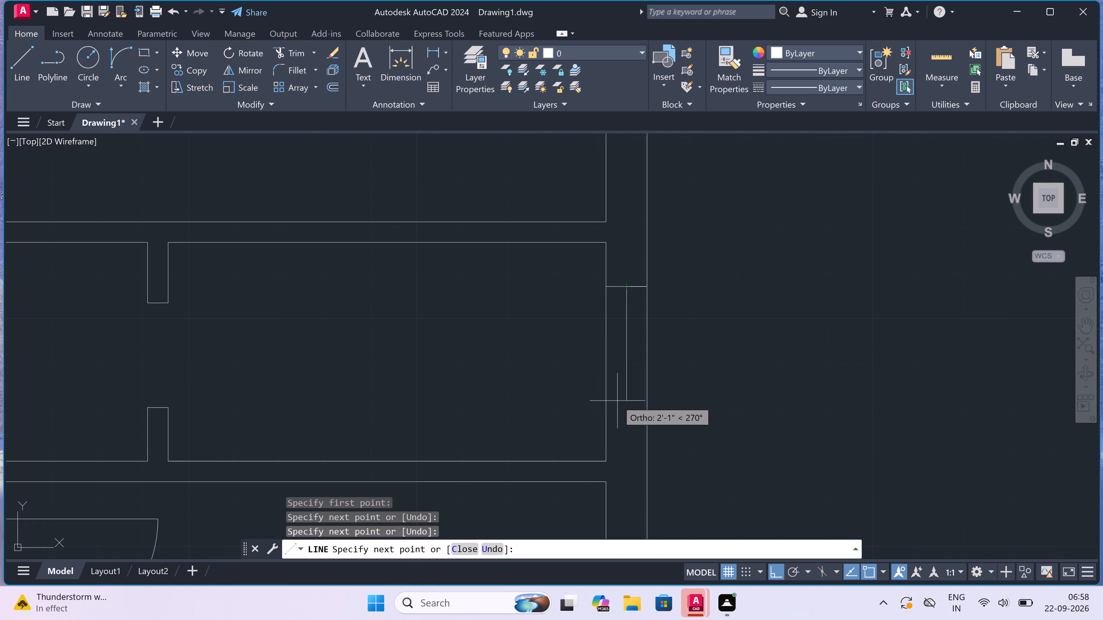
text(2')
key(space)
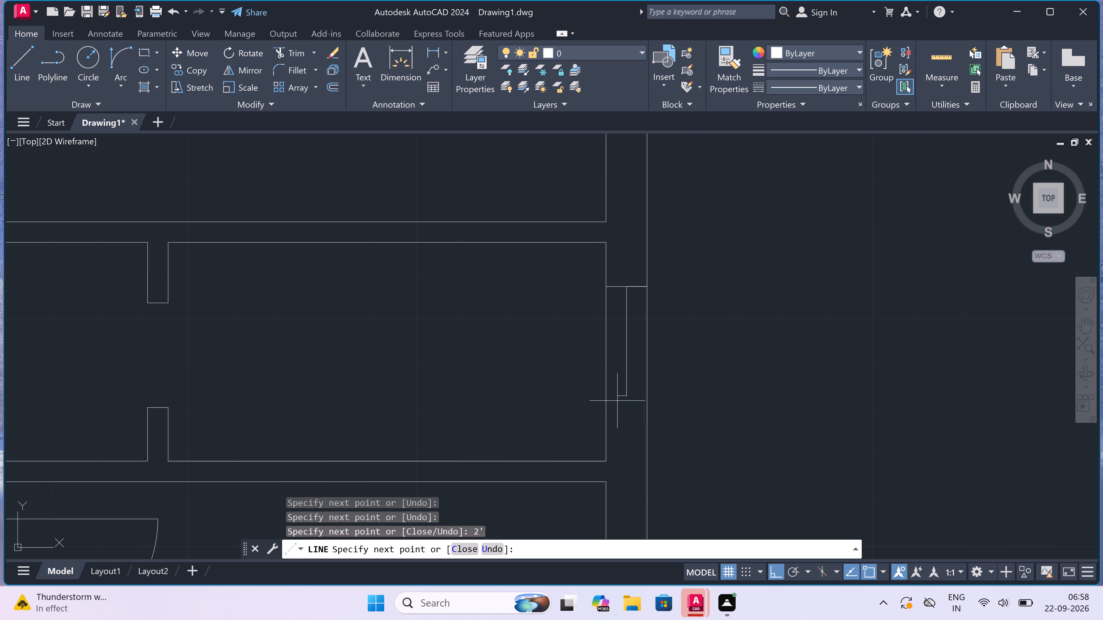
click(601, 393)
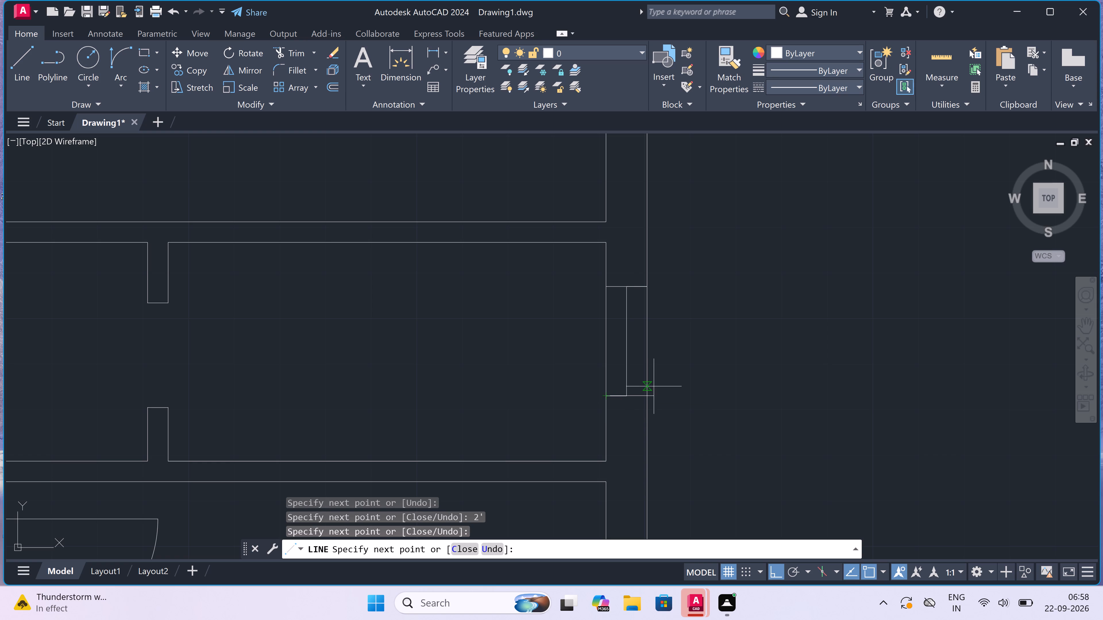
click(643, 400)
key(Escape)
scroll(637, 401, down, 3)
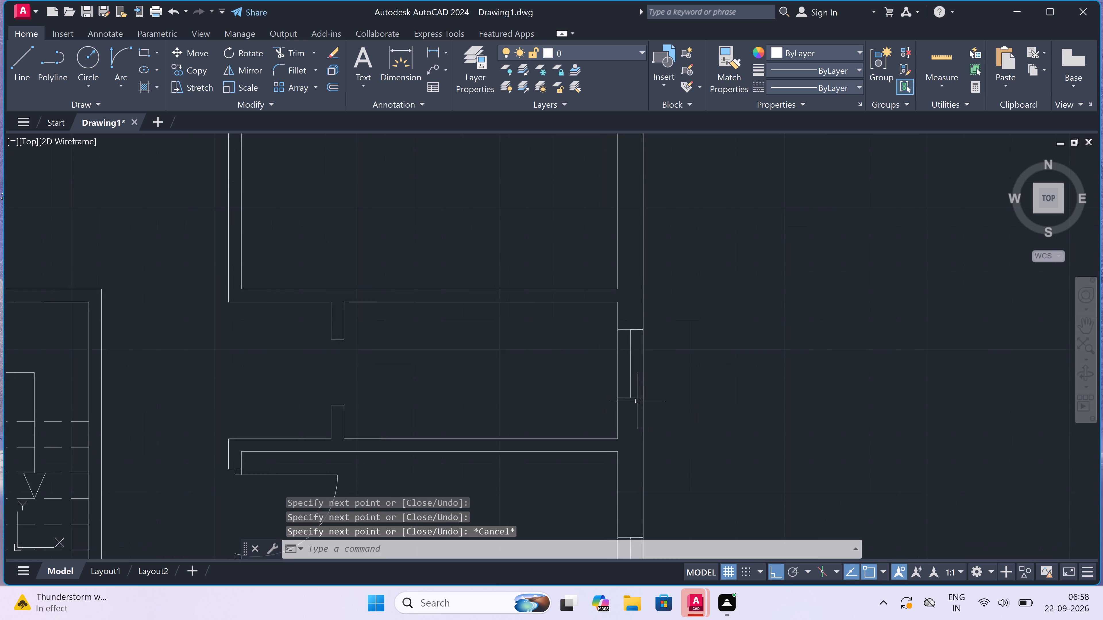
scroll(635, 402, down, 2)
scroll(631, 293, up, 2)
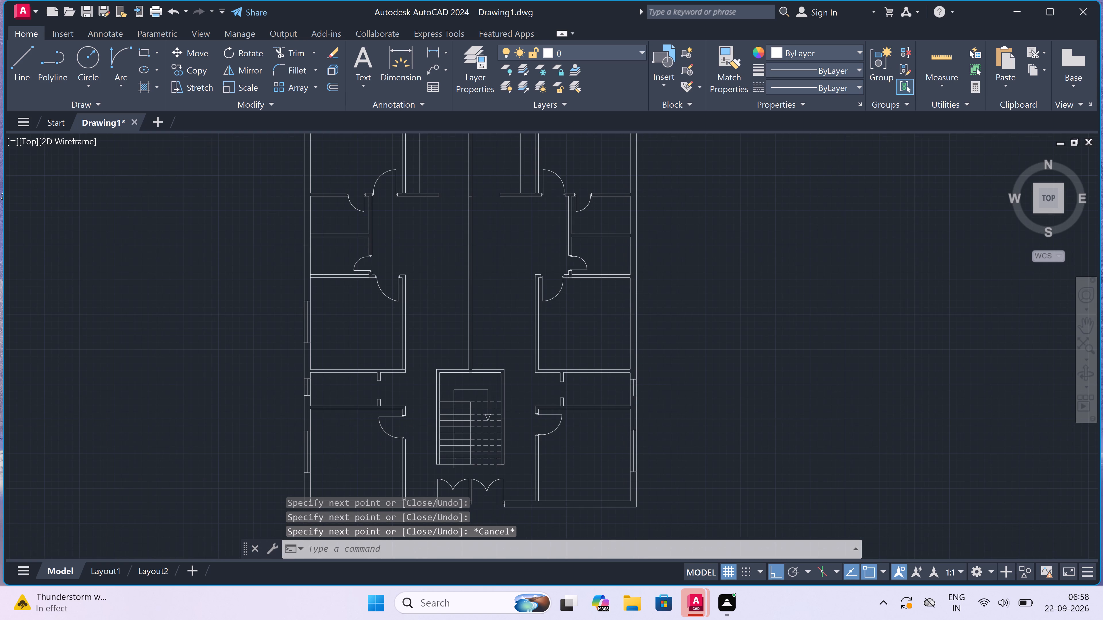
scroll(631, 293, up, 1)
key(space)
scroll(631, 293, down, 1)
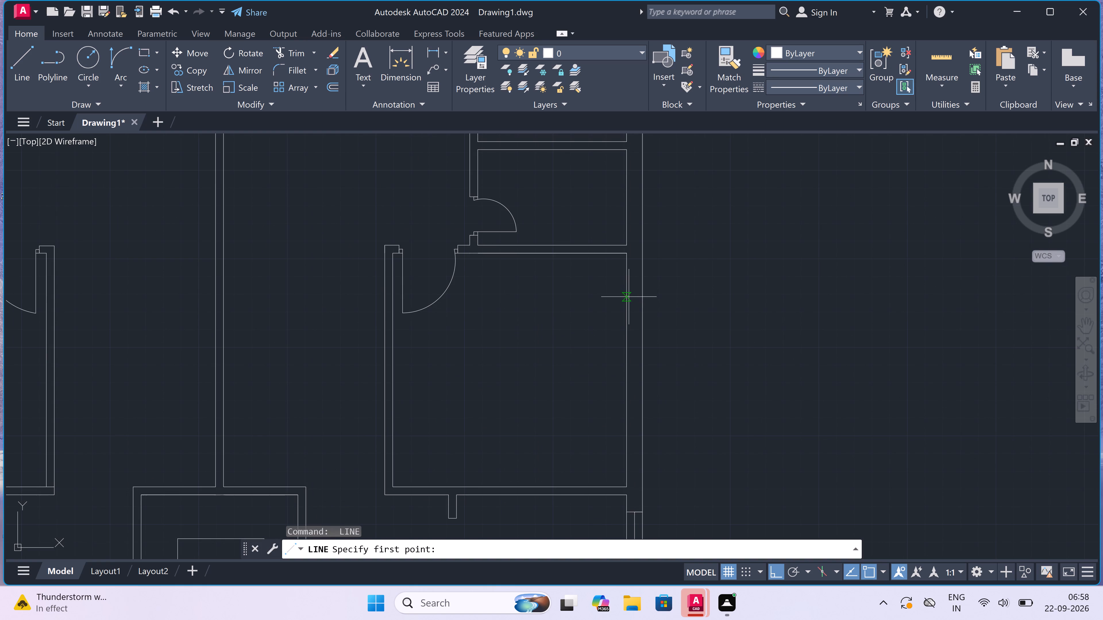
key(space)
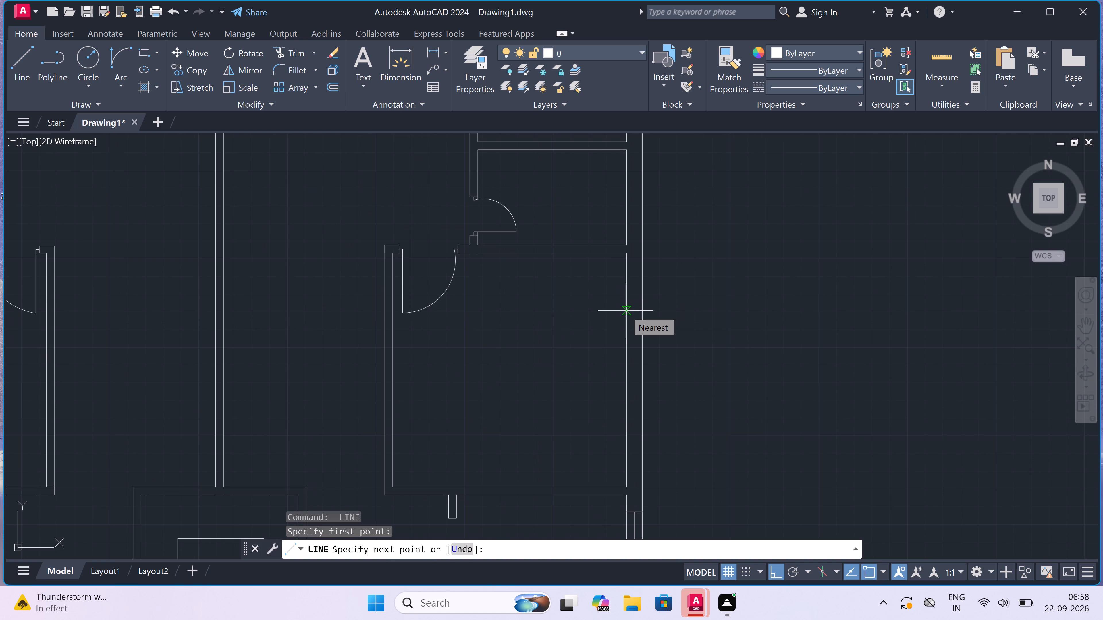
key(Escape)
Draw a 5' window in the middle-right room's outer wall, with a line across the wall at each end and a centre line joining them.
key(space)
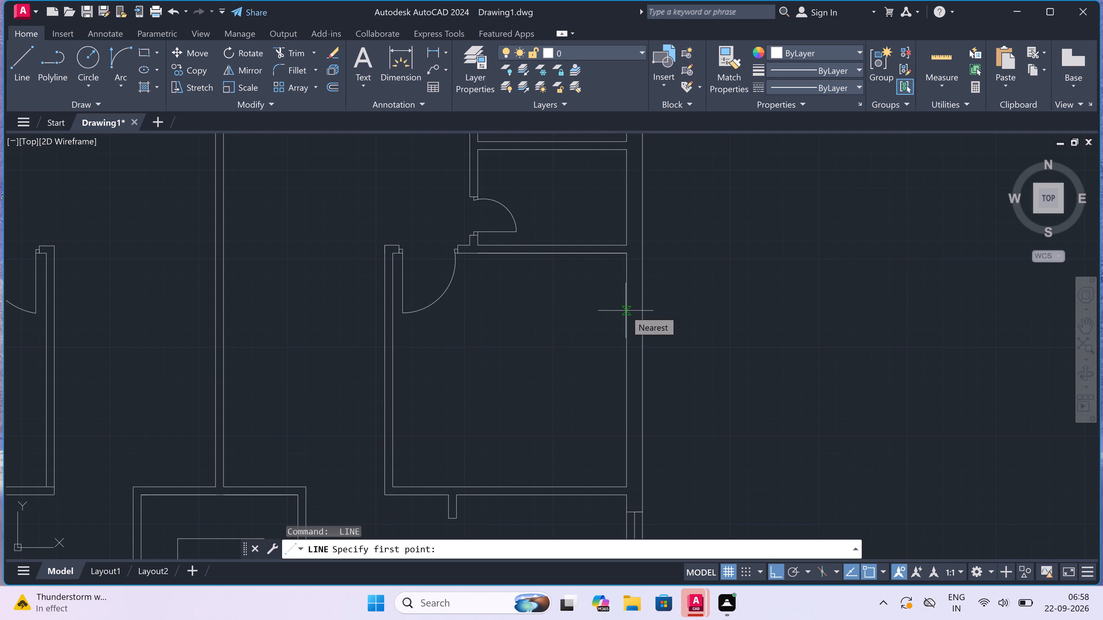
click(626, 311)
click(643, 314)
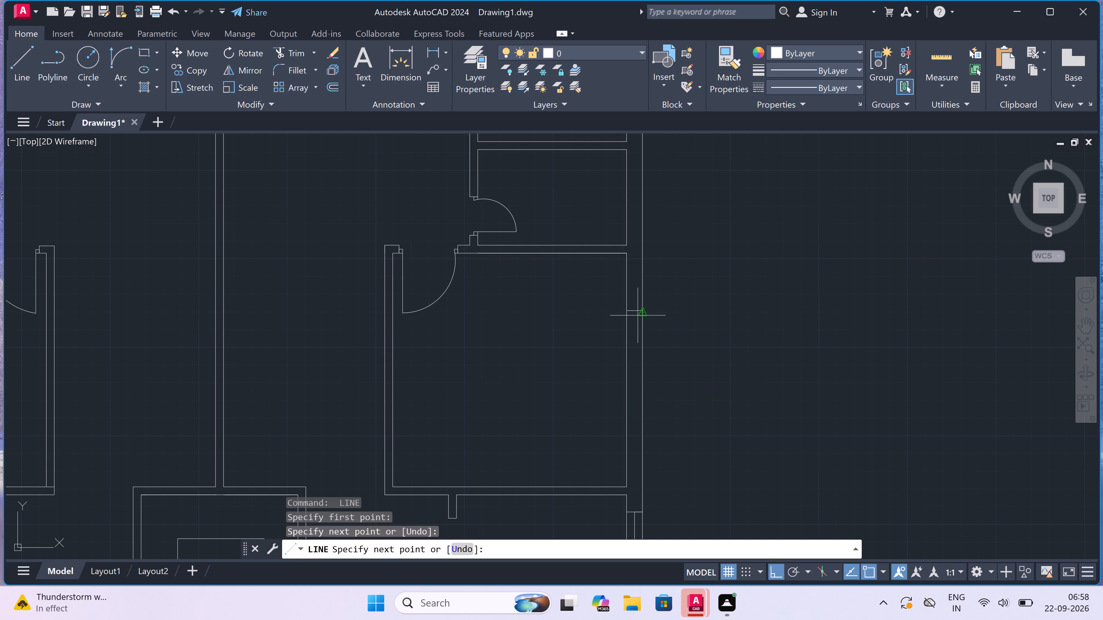
double_click(635, 311)
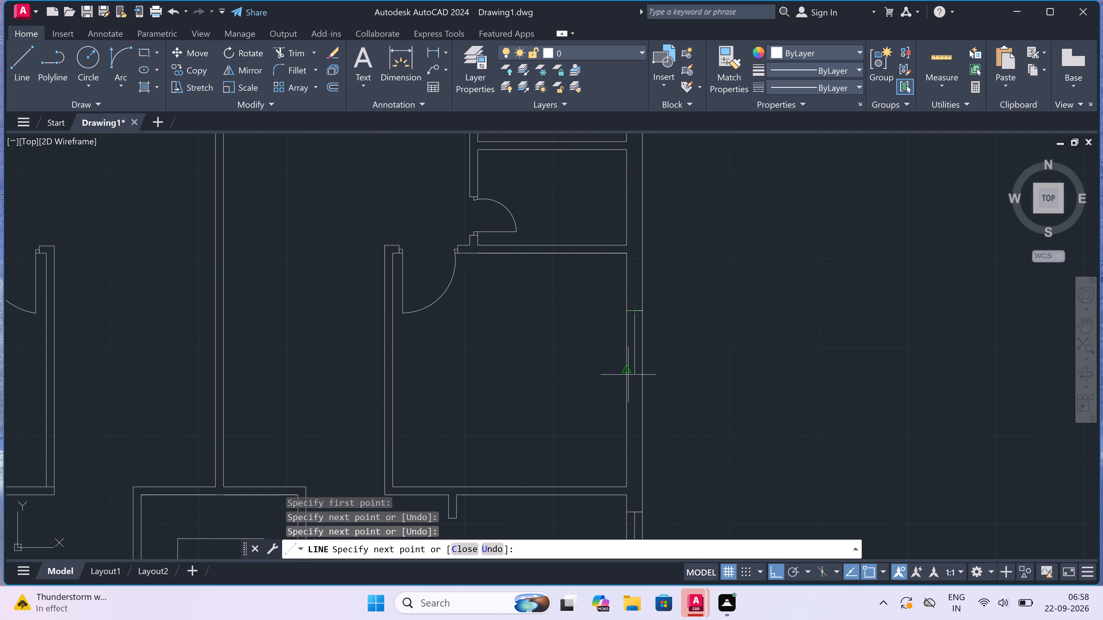
text(5')
key(space)
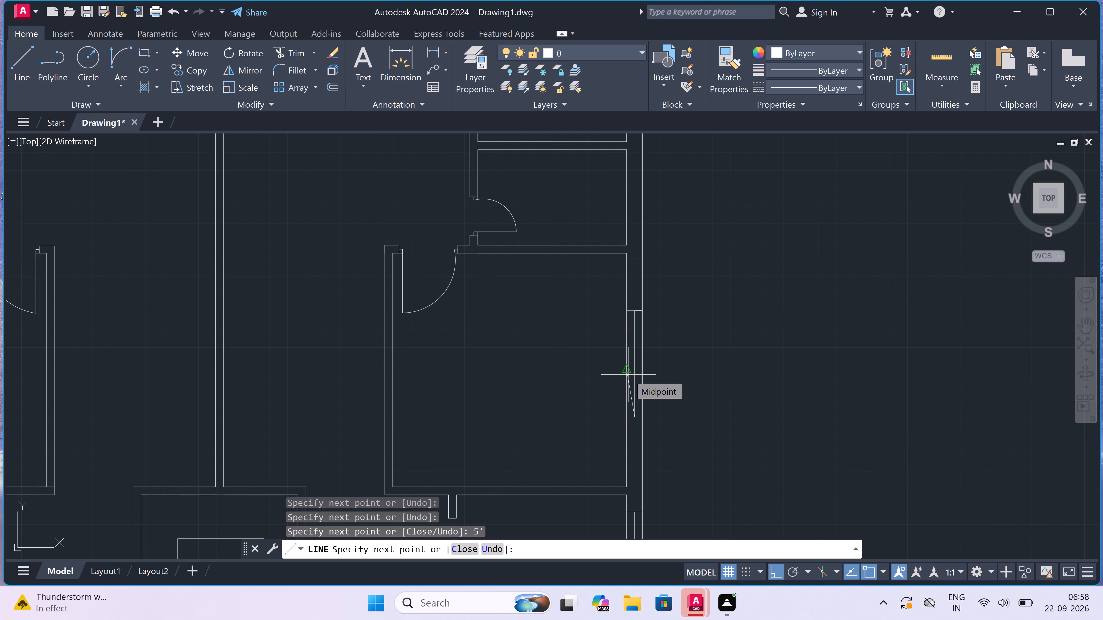
click(625, 419)
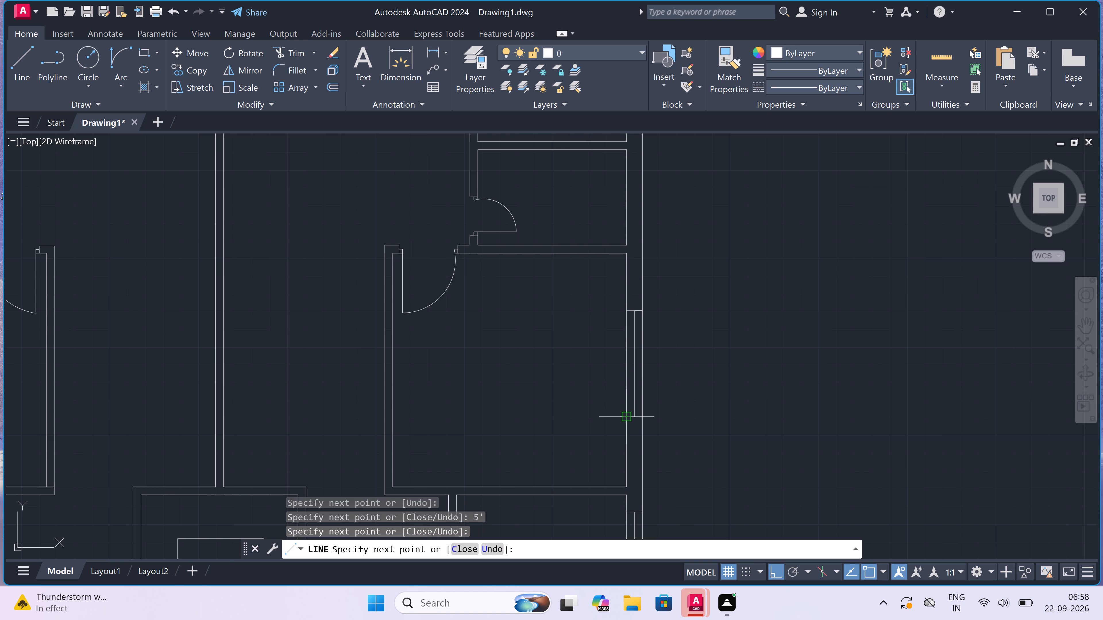
click(641, 417)
key(Escape)
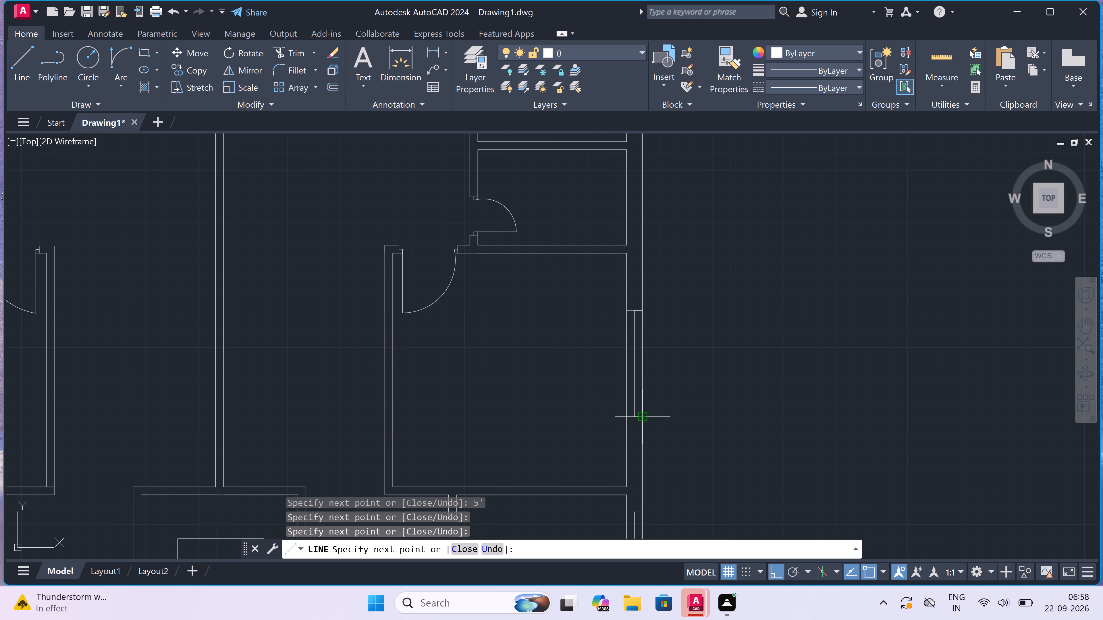
Draw a 2' window in the outer wall of the small room directly above the middle-right room, with end lines and a centre line.
scroll(622, 404, down, 3)
scroll(614, 305, up, 1)
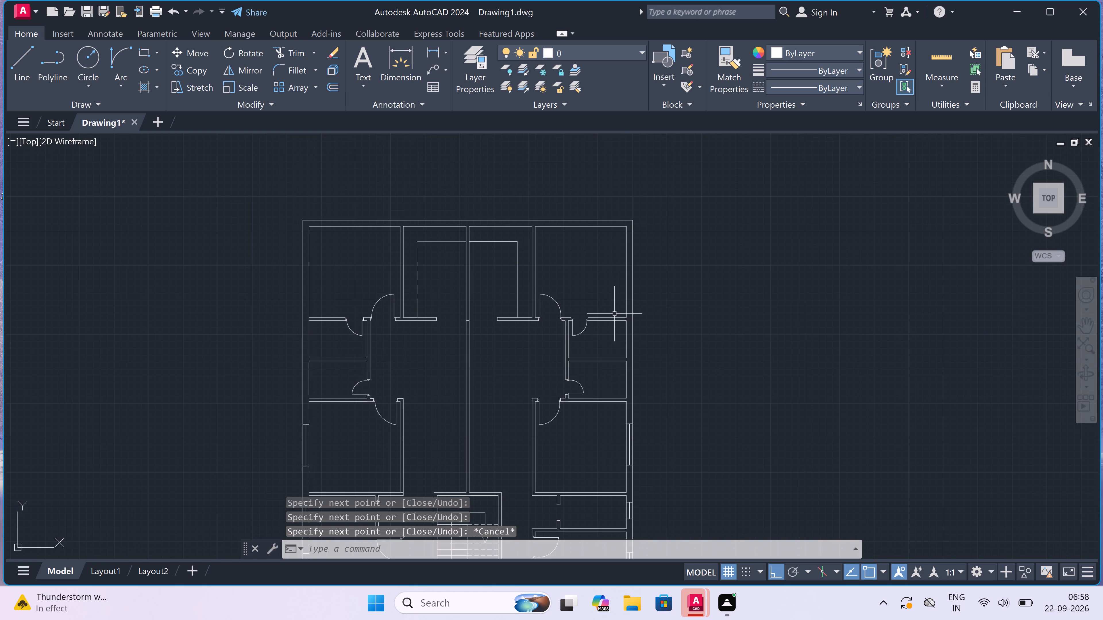
scroll(630, 400, up, 1)
scroll(622, 331, up, 2)
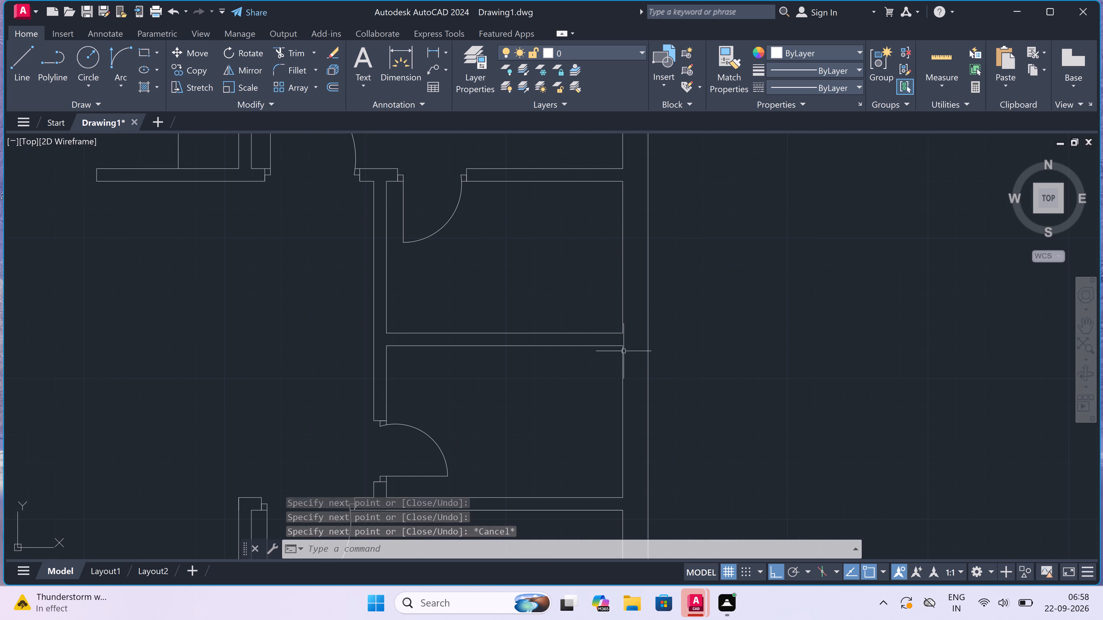
scroll(610, 399, down, 1)
scroll(606, 442, up, 3)
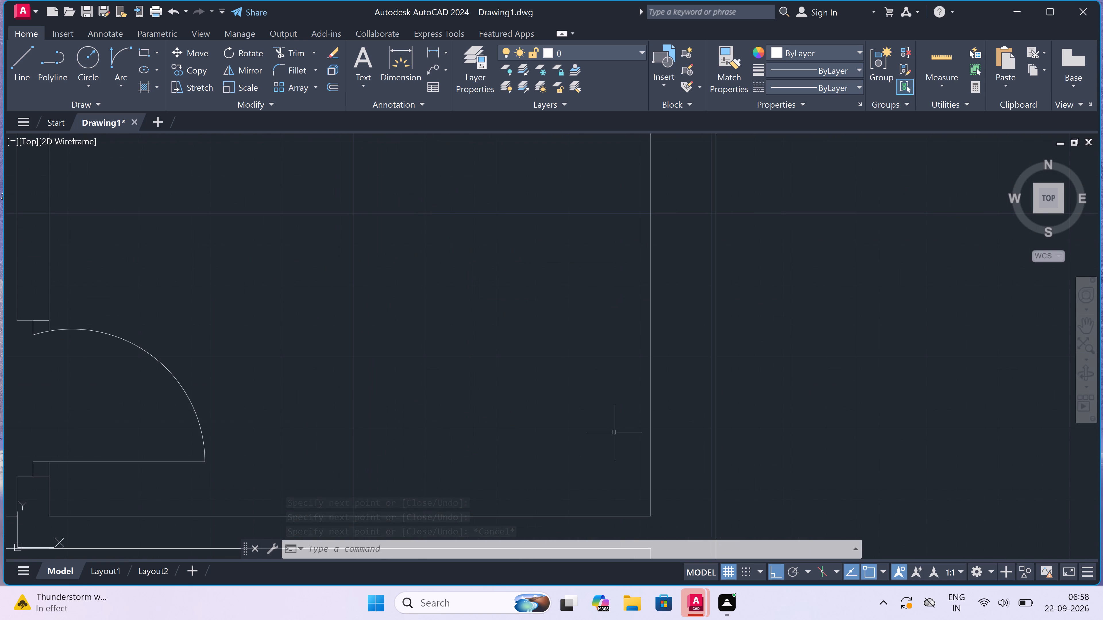
key(space)
scroll(649, 392, down, 1)
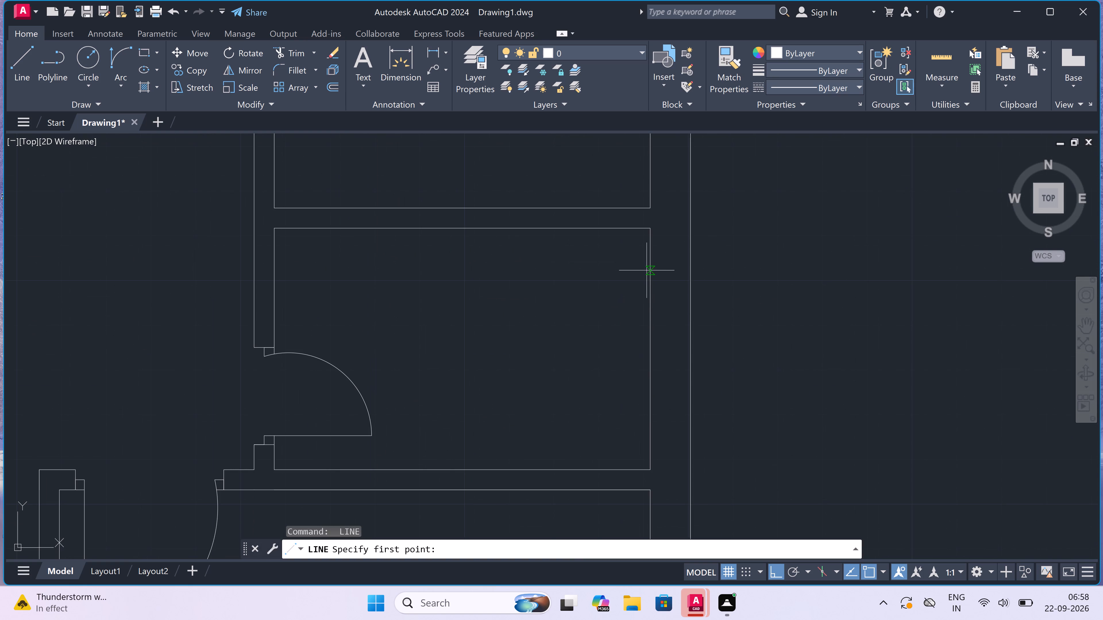
double_click(650, 269)
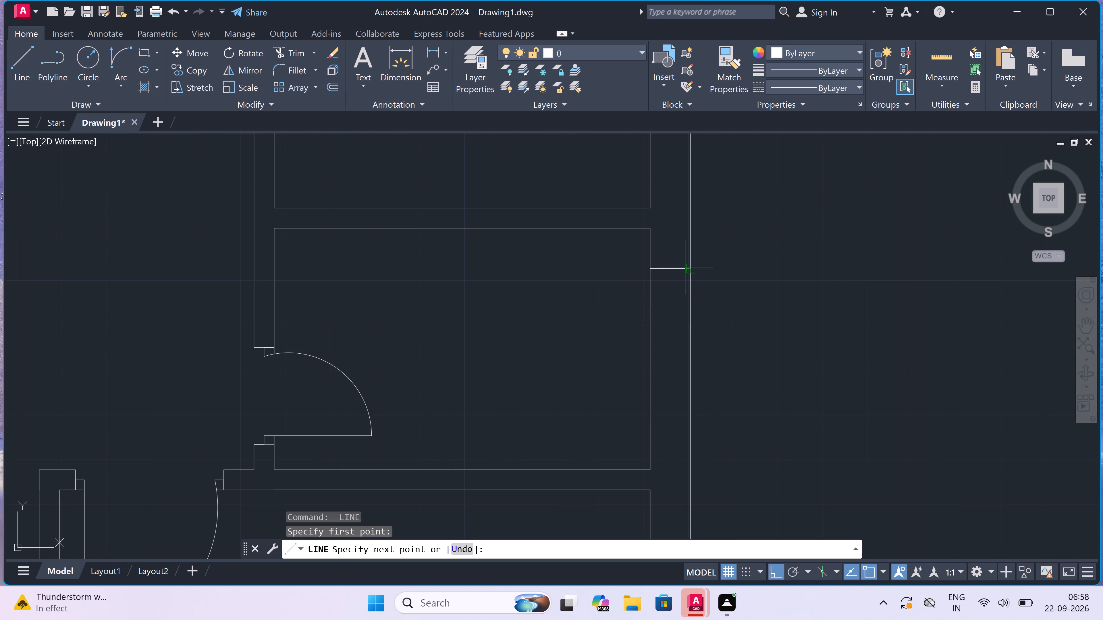
click(689, 271)
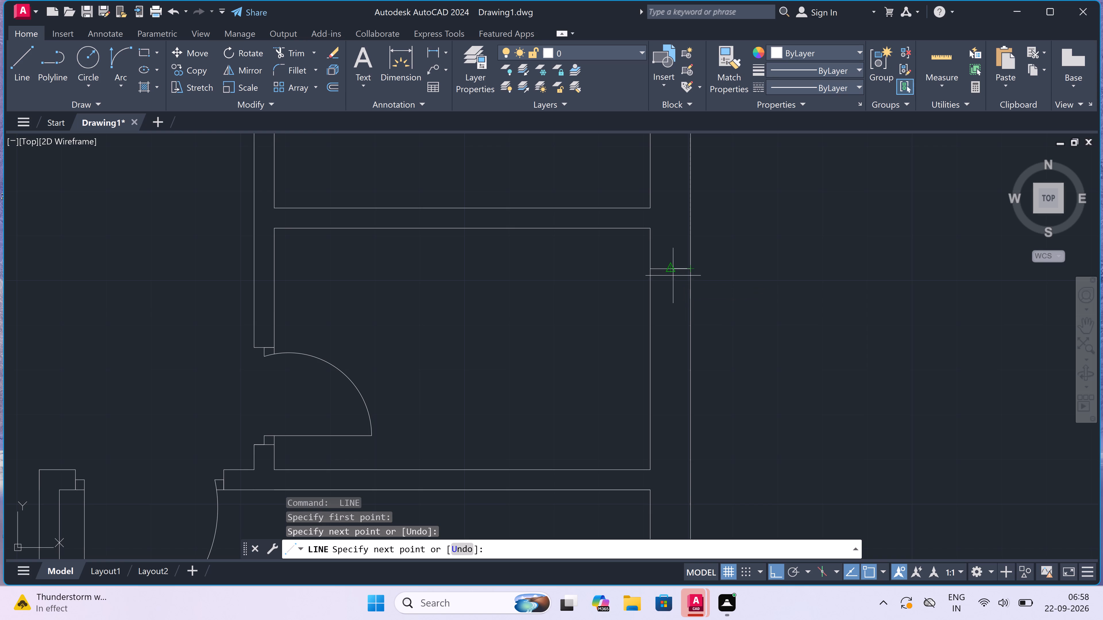
click(670, 270)
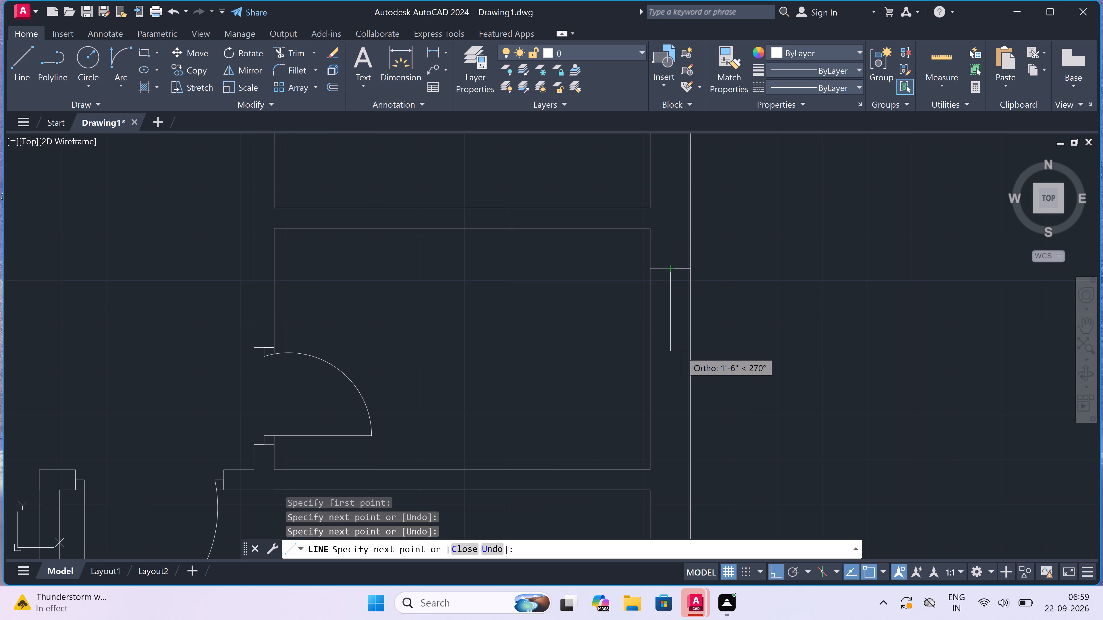
text(5')
key(BackSpace)
key(BackSpace)
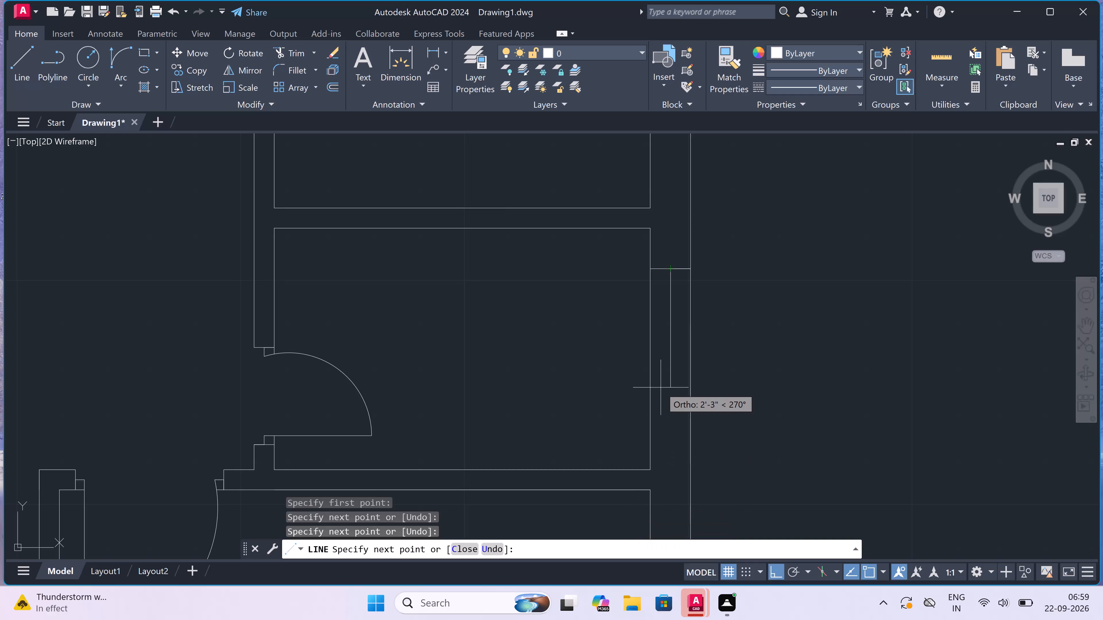
text(2')
key(space)
click(651, 374)
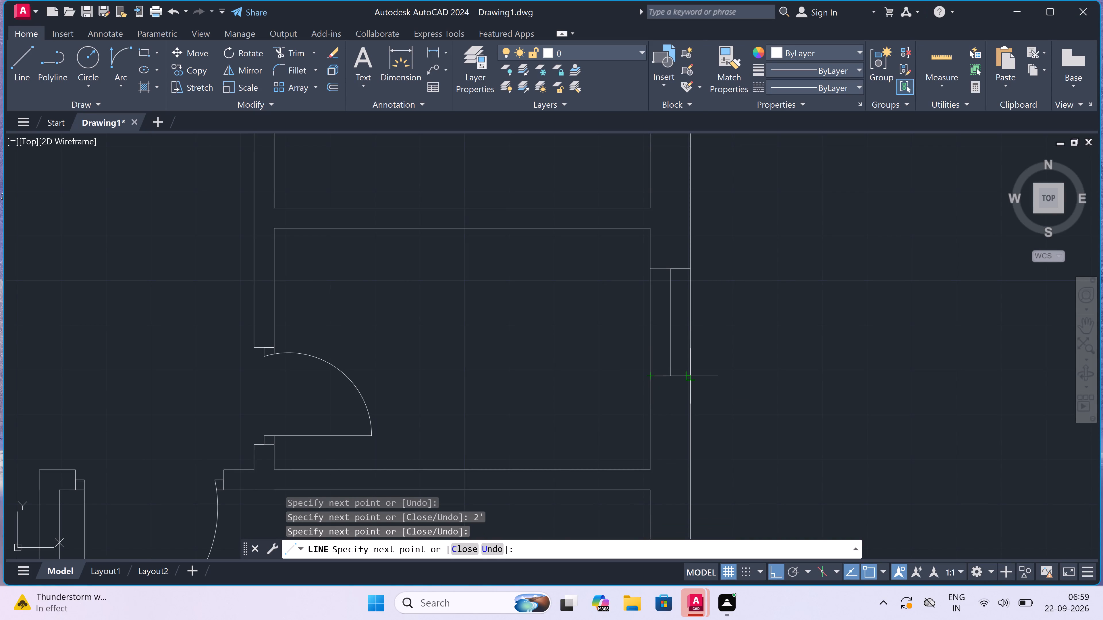
click(689, 374)
key(Escape)
Draw a 2' window in the outer wall of the small room directly below the top-right room, with end lines and a centre line.
scroll(598, 390, down, 2)
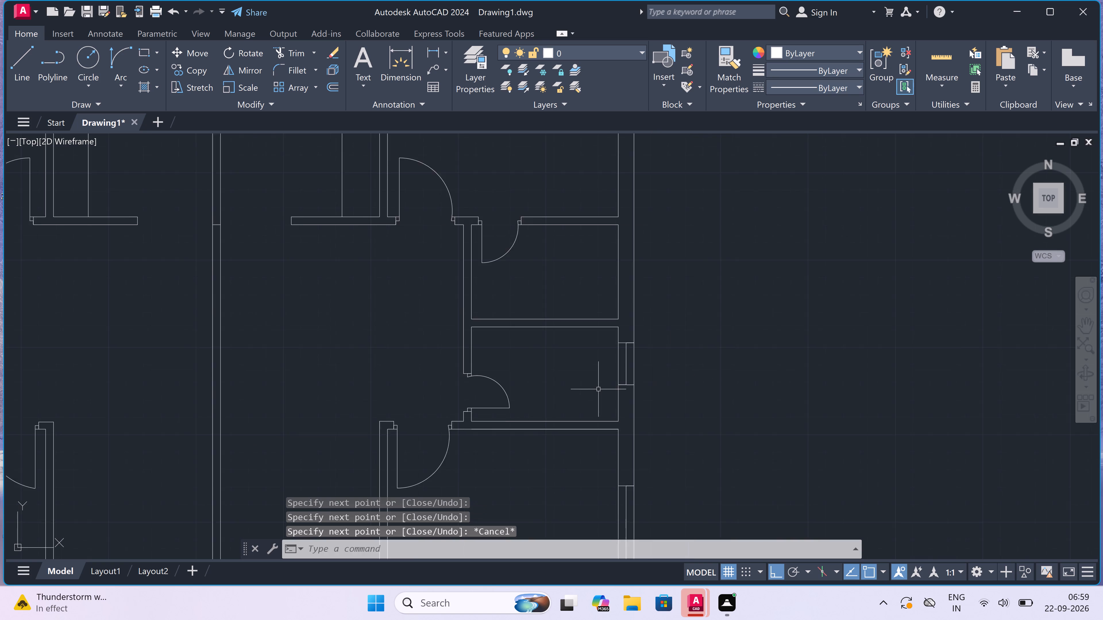
scroll(599, 386, down, 2)
scroll(601, 334, up, 3)
key(space)
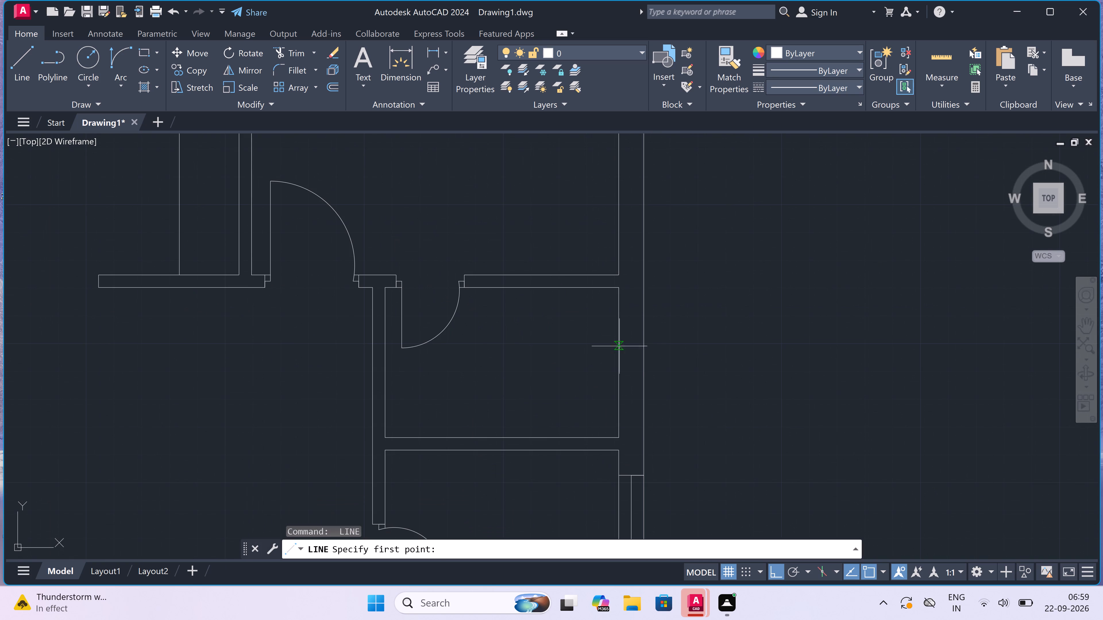
double_click(619, 398)
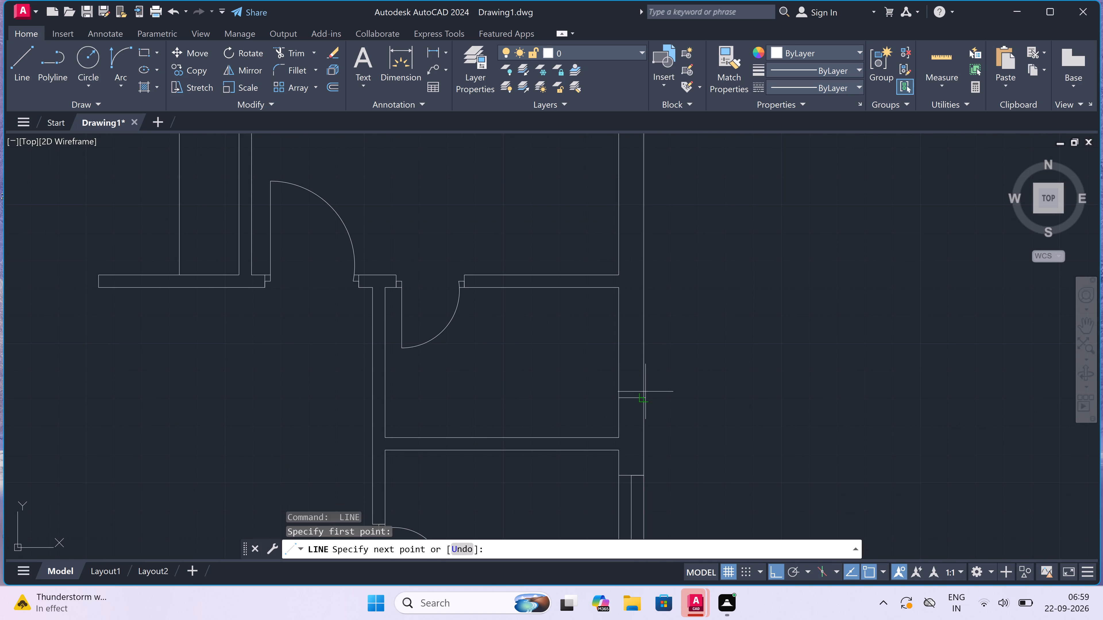
click(645, 392)
double_click(631, 396)
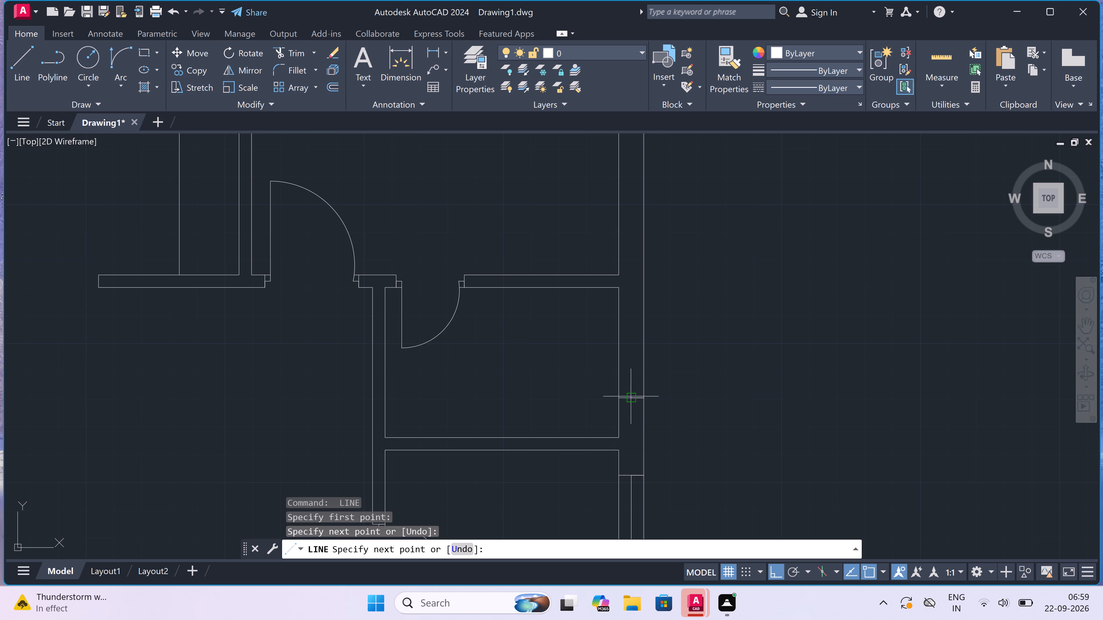
text(2')
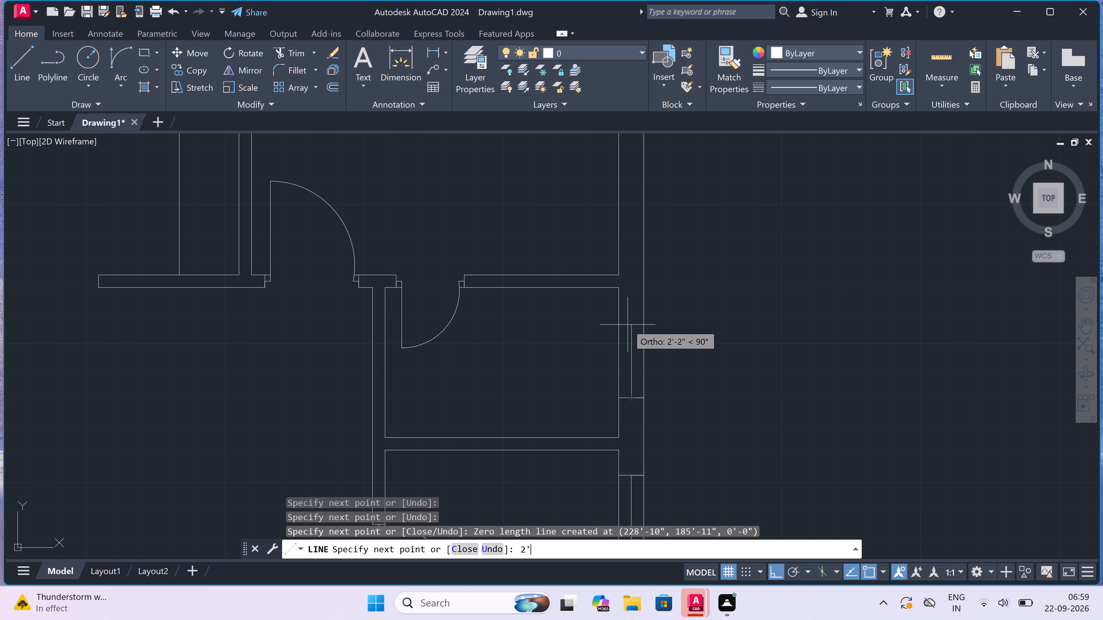
key(space)
key(space)
scroll(629, 324, up, 1)
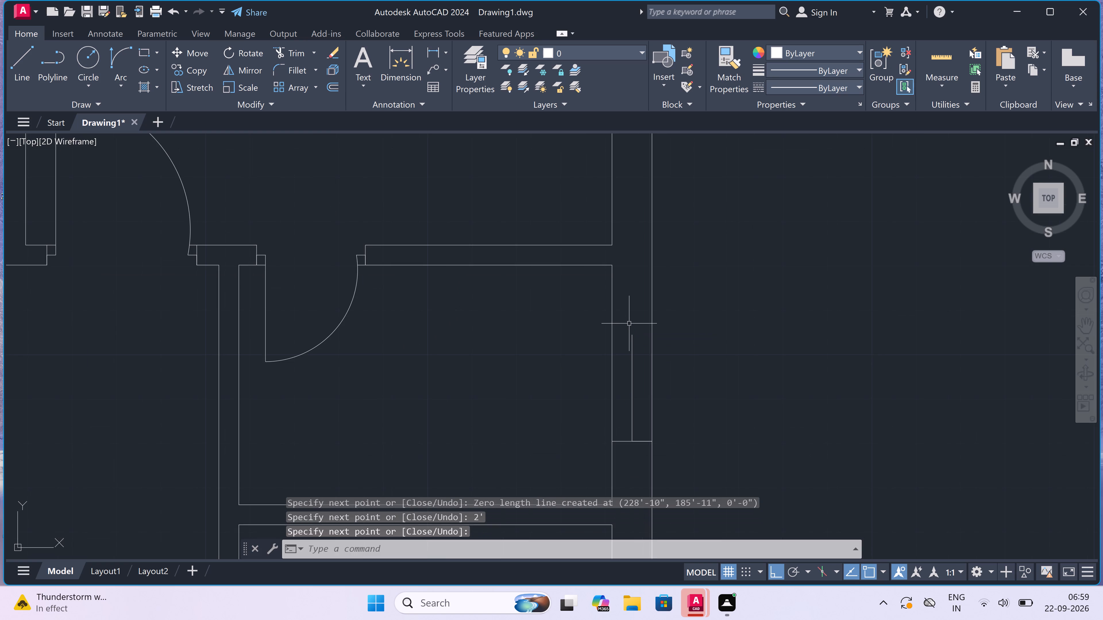
key(space)
scroll(631, 328, up, 2)
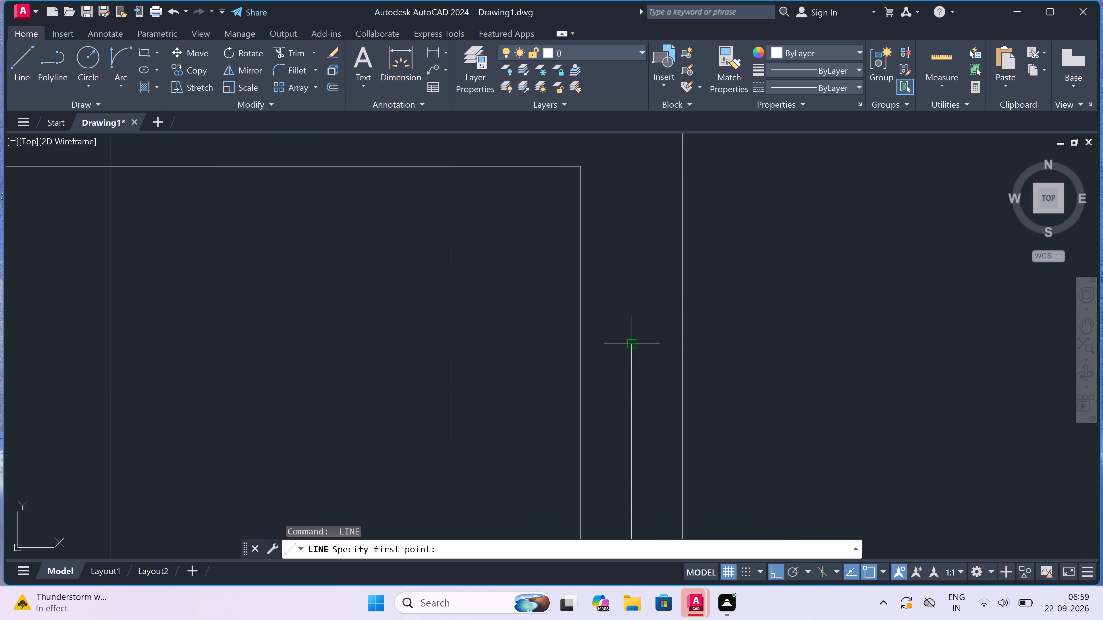
double_click(631, 340)
click(577, 344)
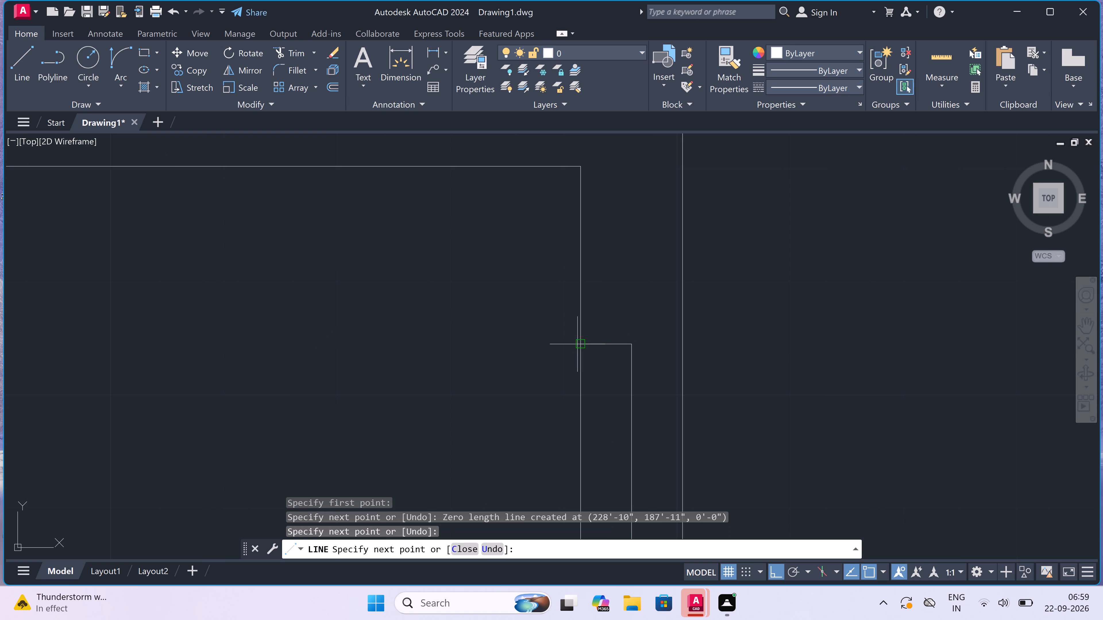
double_click(679, 345)
key(Escape)
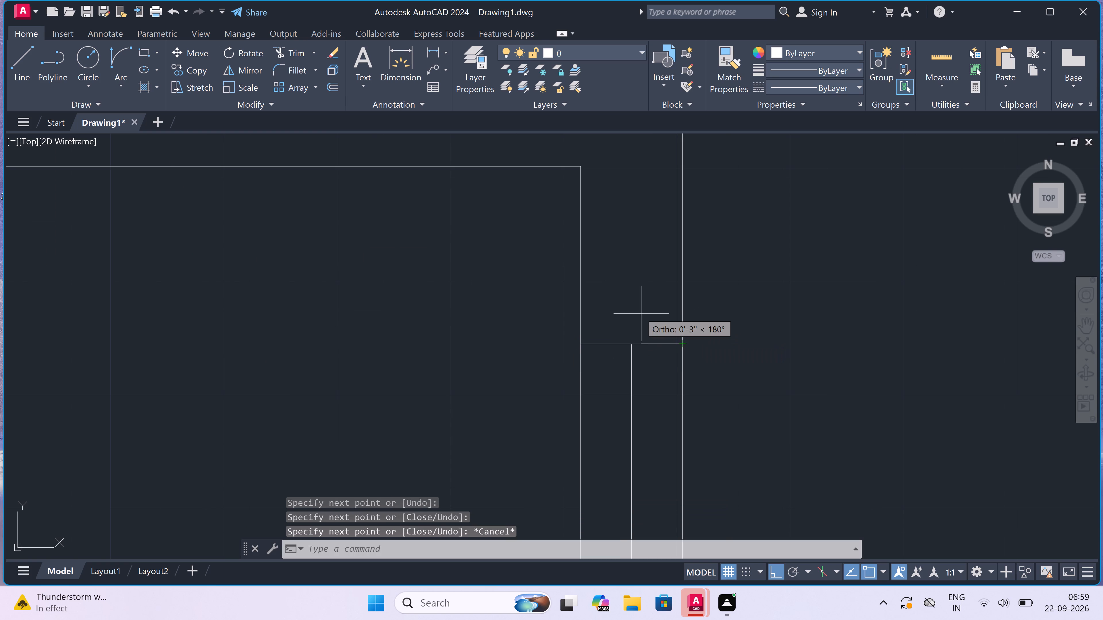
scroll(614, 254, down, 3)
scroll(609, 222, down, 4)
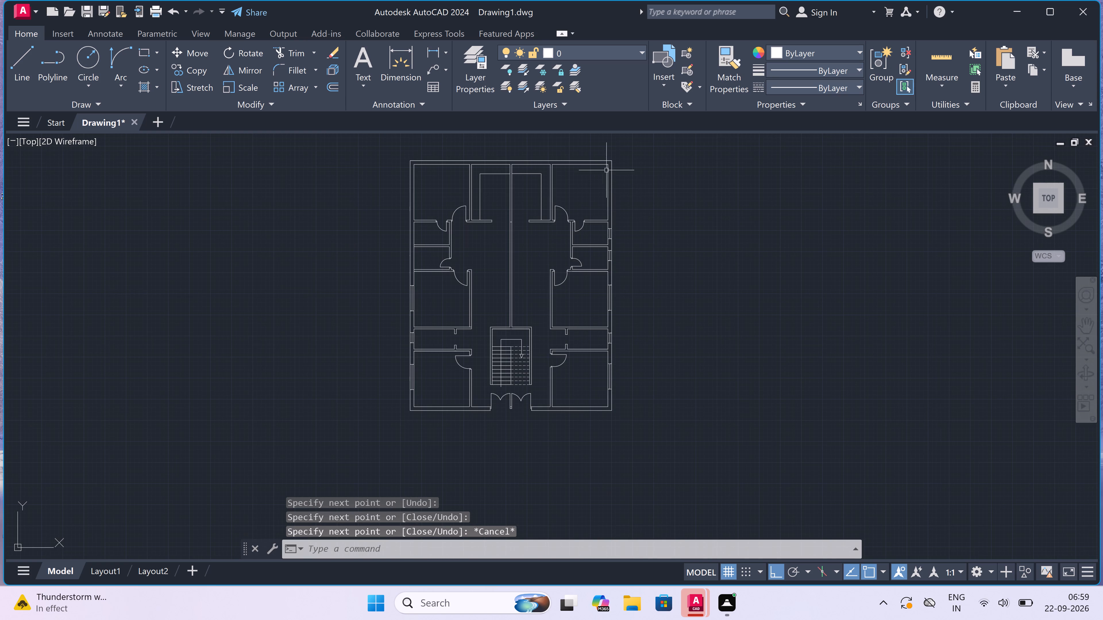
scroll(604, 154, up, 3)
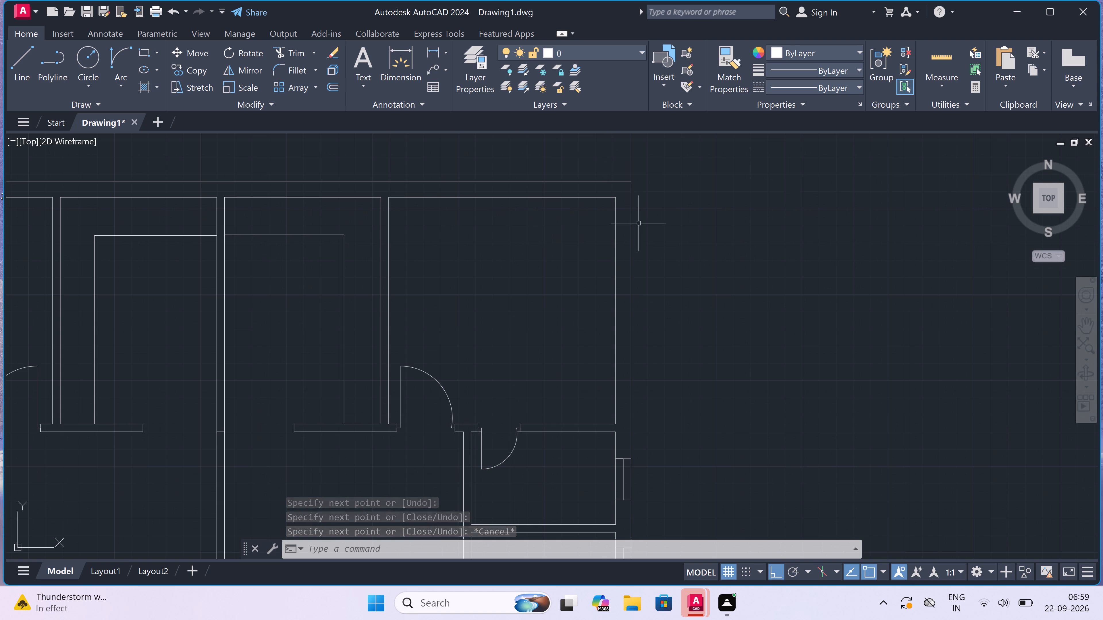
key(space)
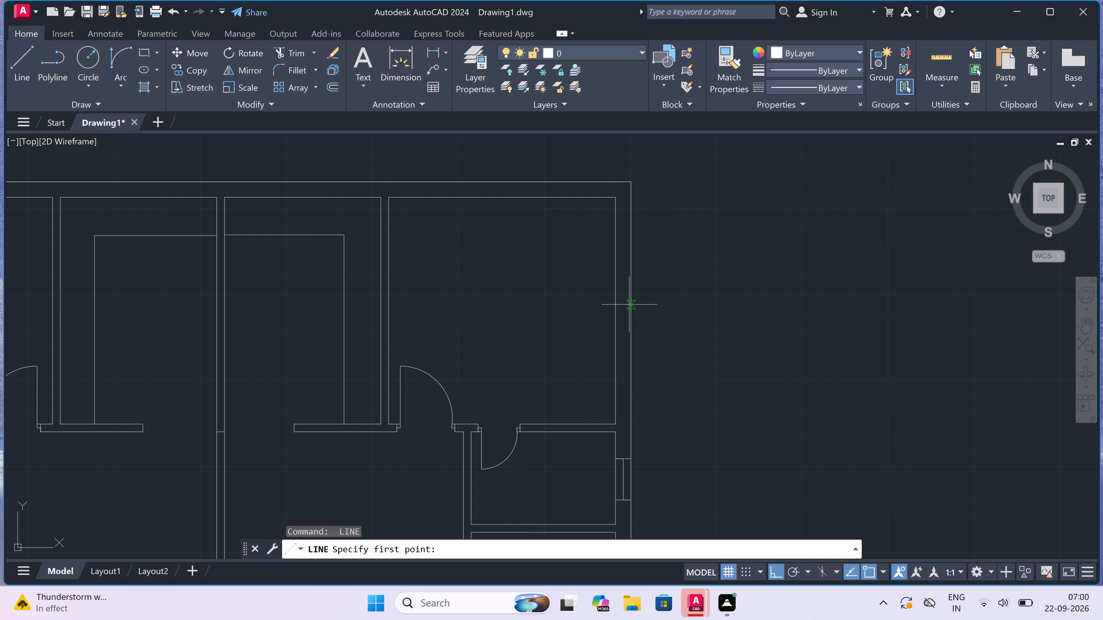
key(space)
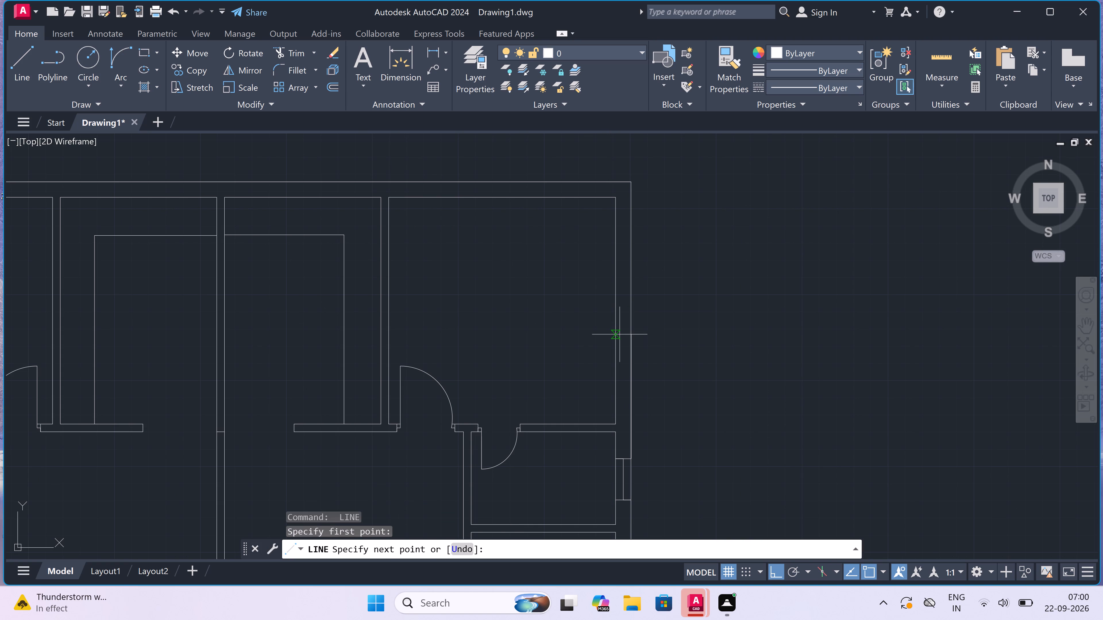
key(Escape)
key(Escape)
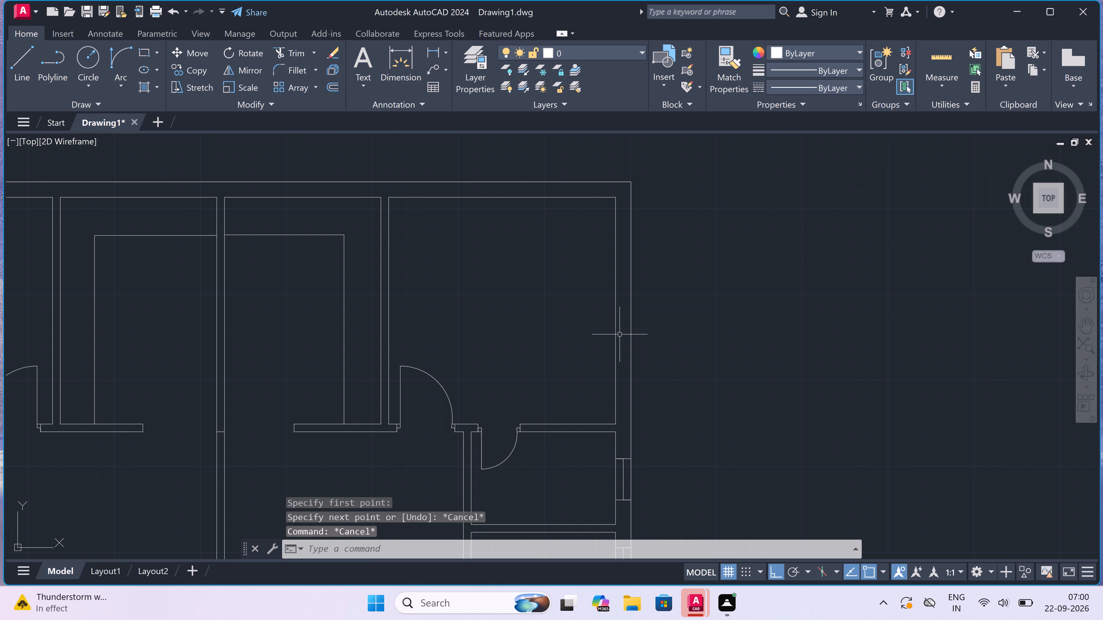
Draw a 5' window in the top-right room's right-hand outer wall, with a line across the wall at each end and a centre line.
key(l)
key(space)
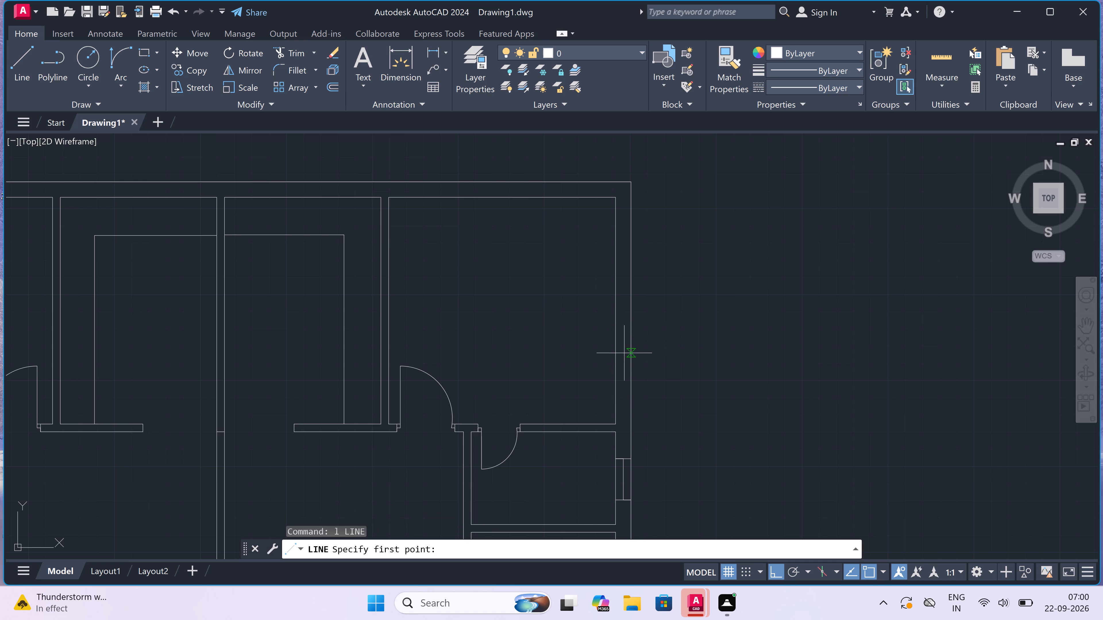
double_click(616, 358)
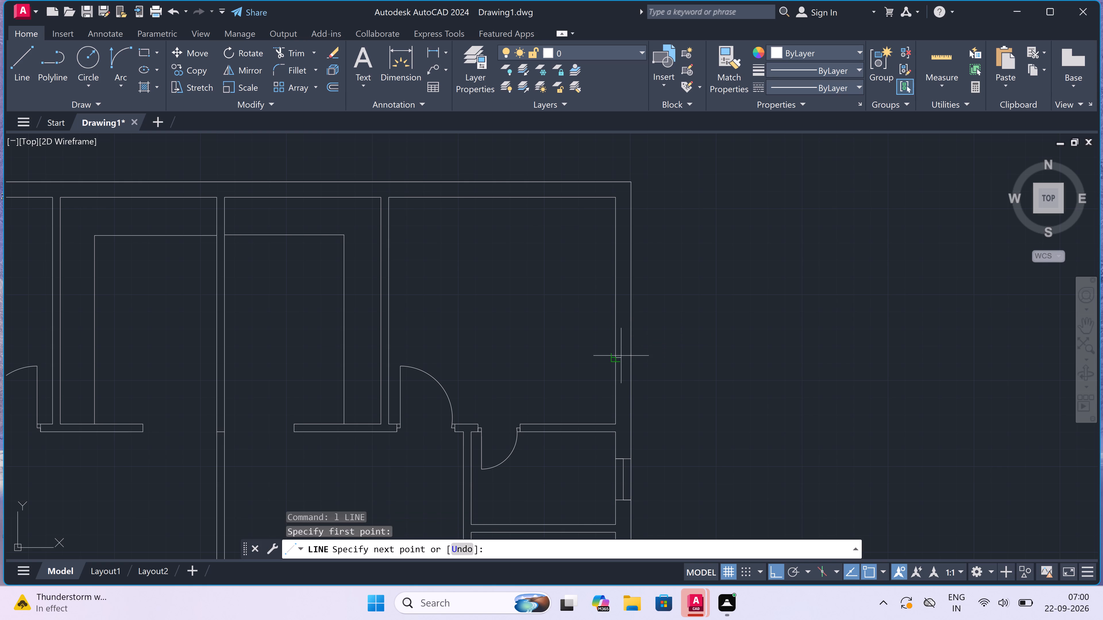
click(630, 355)
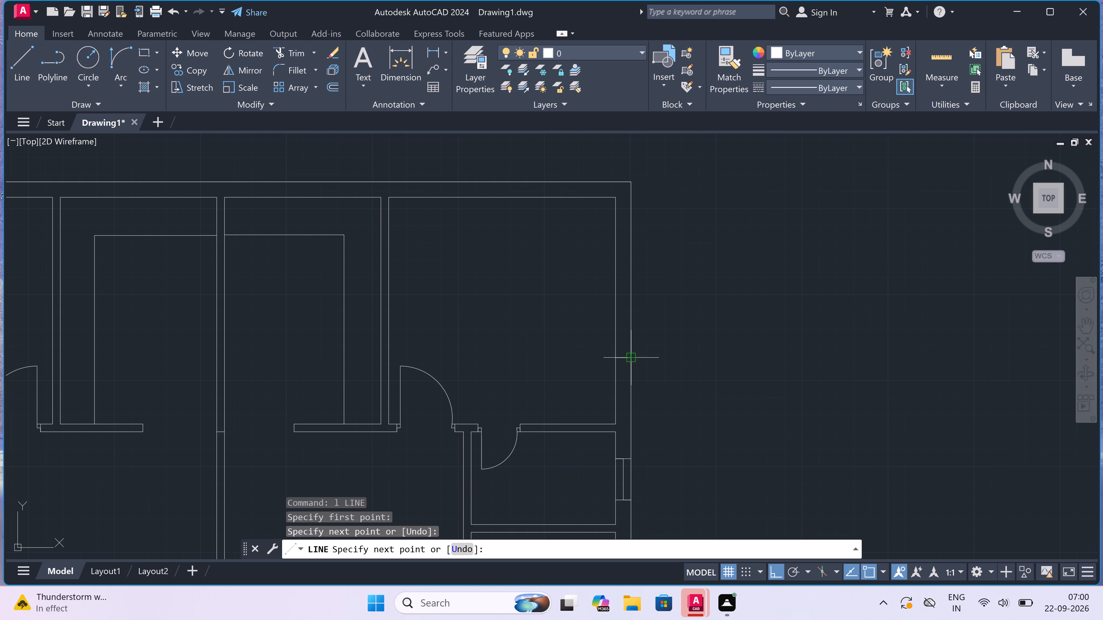
click(622, 357)
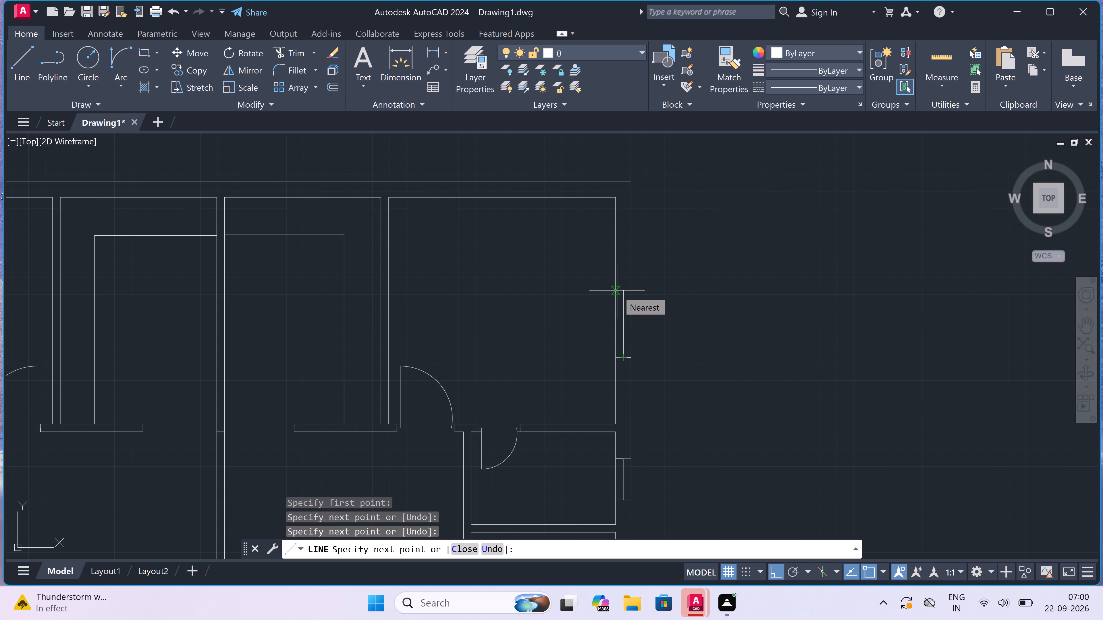
text(5')
key(space)
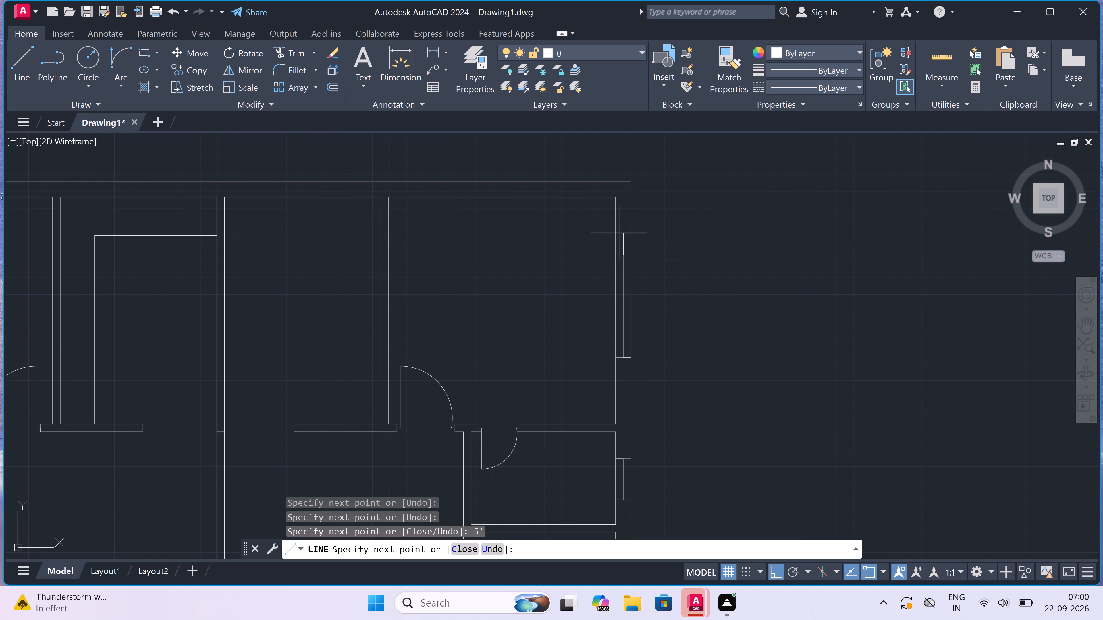
scroll(619, 227, up, 2)
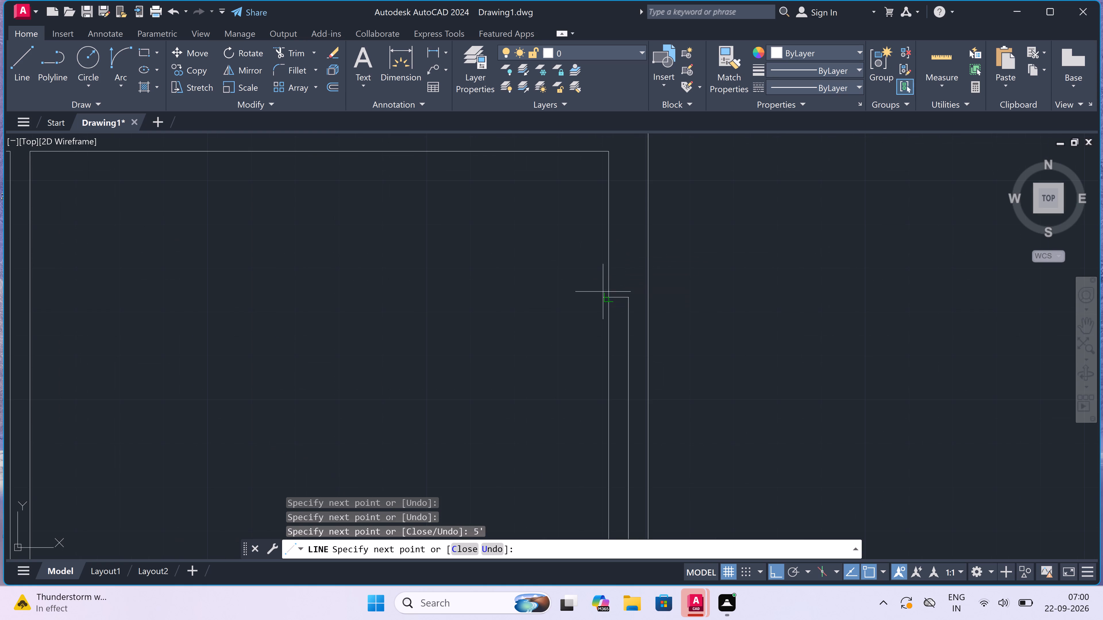
click(604, 301)
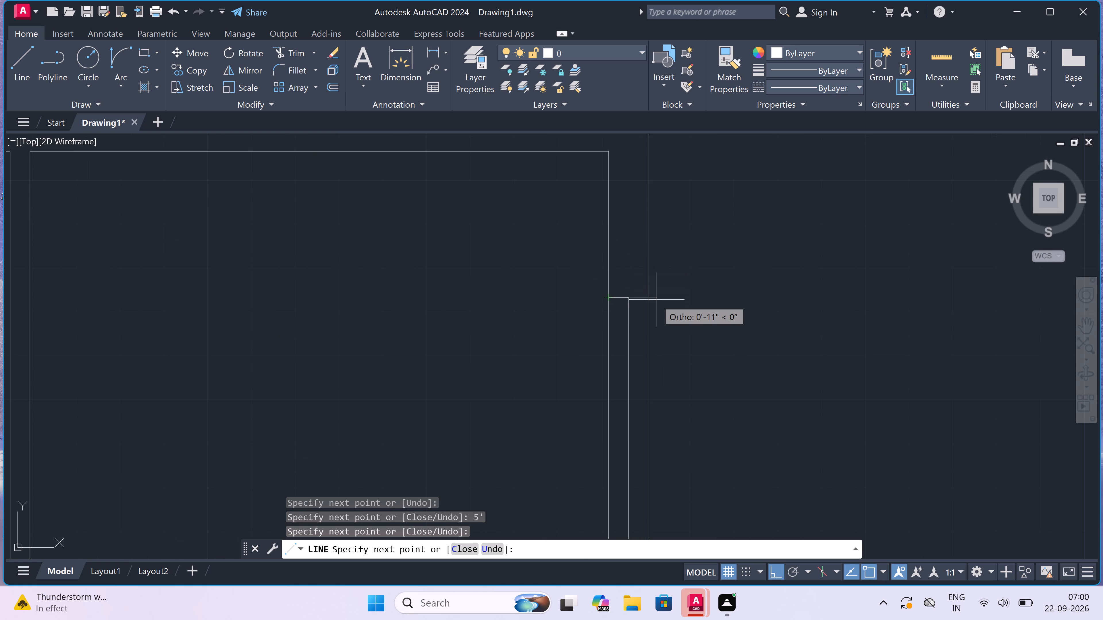
click(649, 293)
key(Escape)
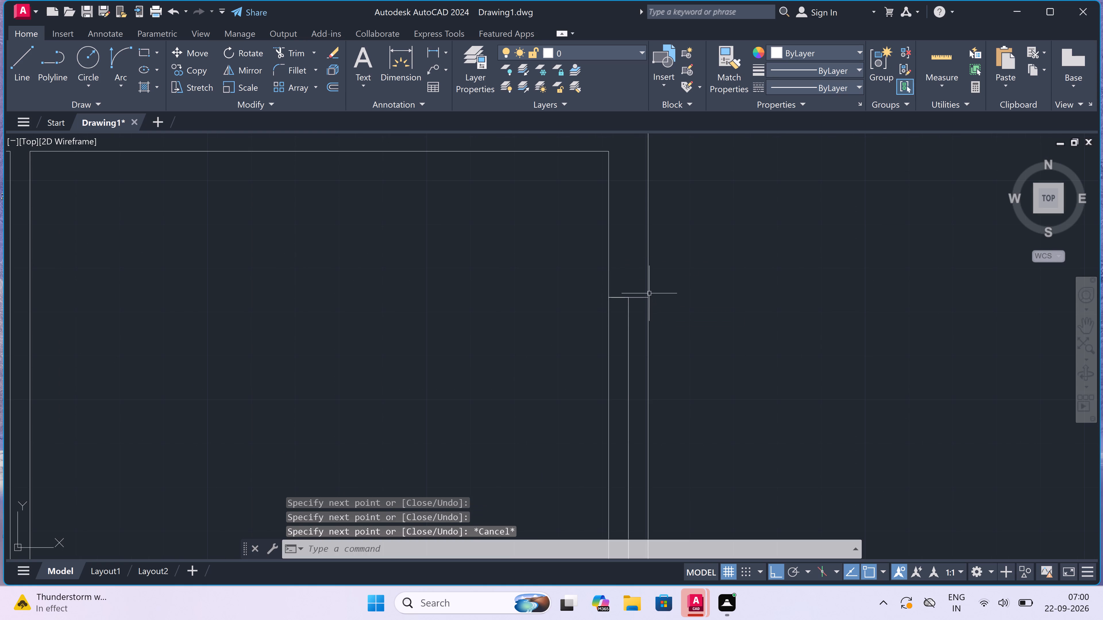
Draw a 5' window in the top outer wall of the top-right room, with end lines across the wall and a centre line.
scroll(649, 293, down, 3)
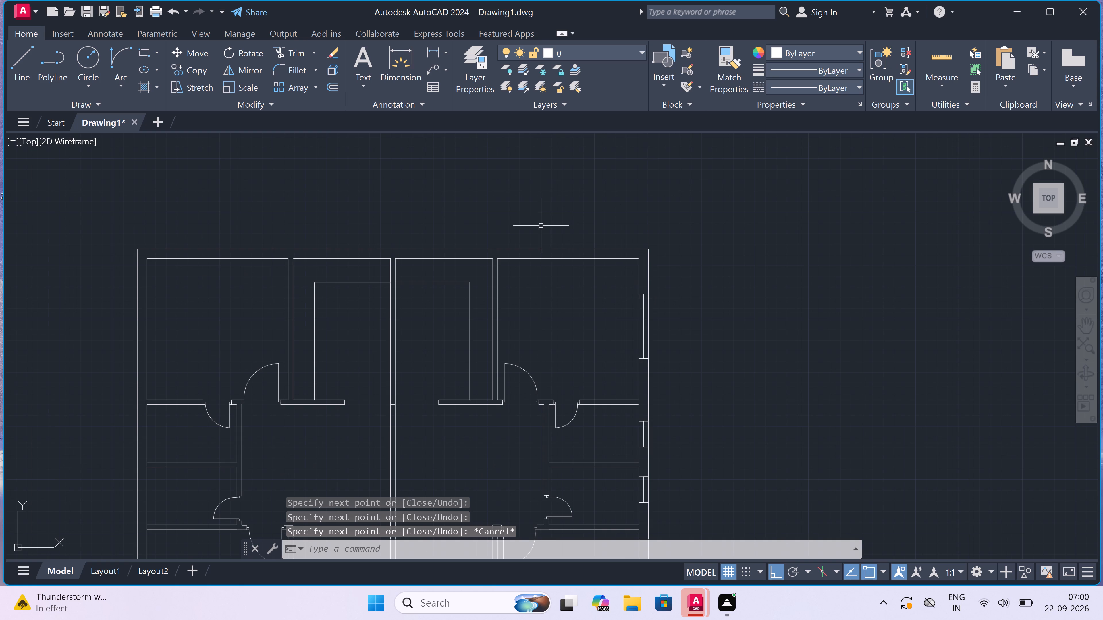
key(space)
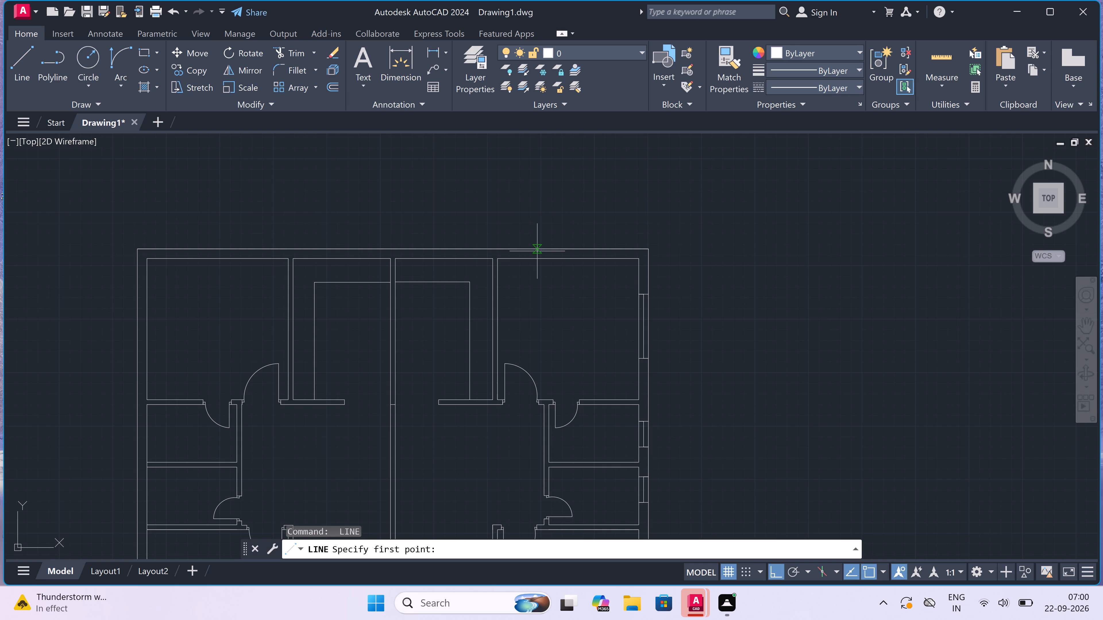
scroll(537, 254, up, 3)
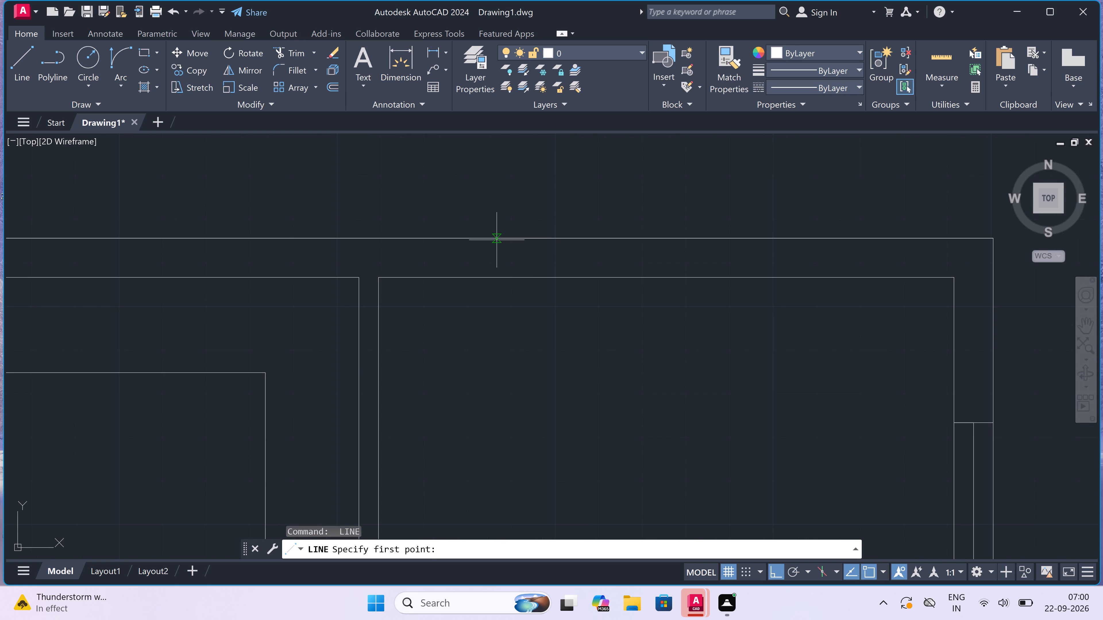
click(497, 240)
click(496, 275)
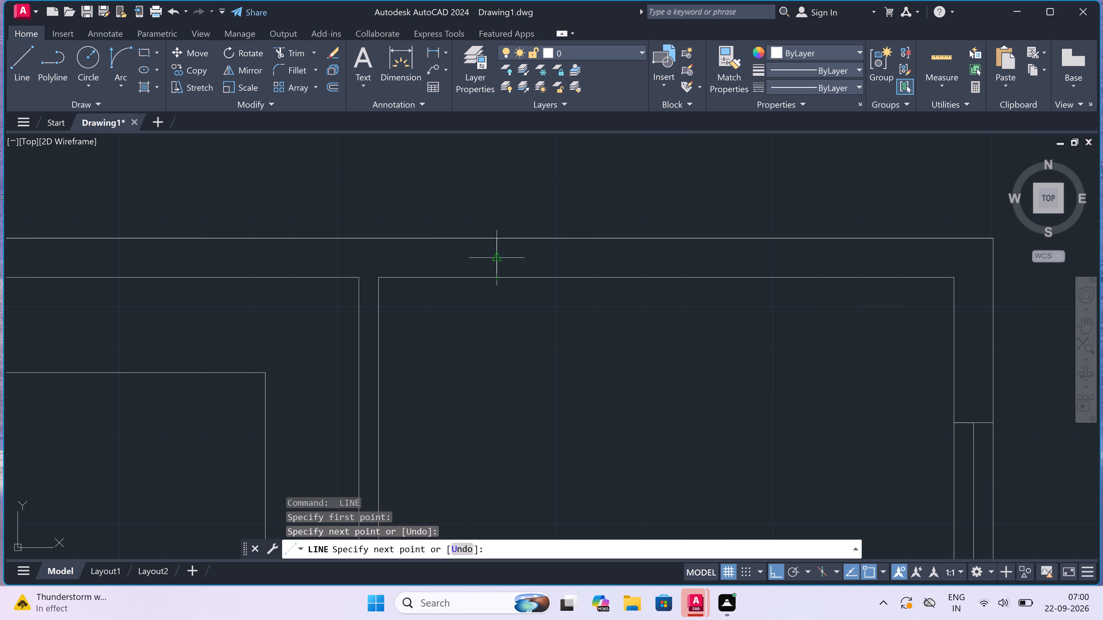
click(493, 258)
text(5')
key(space)
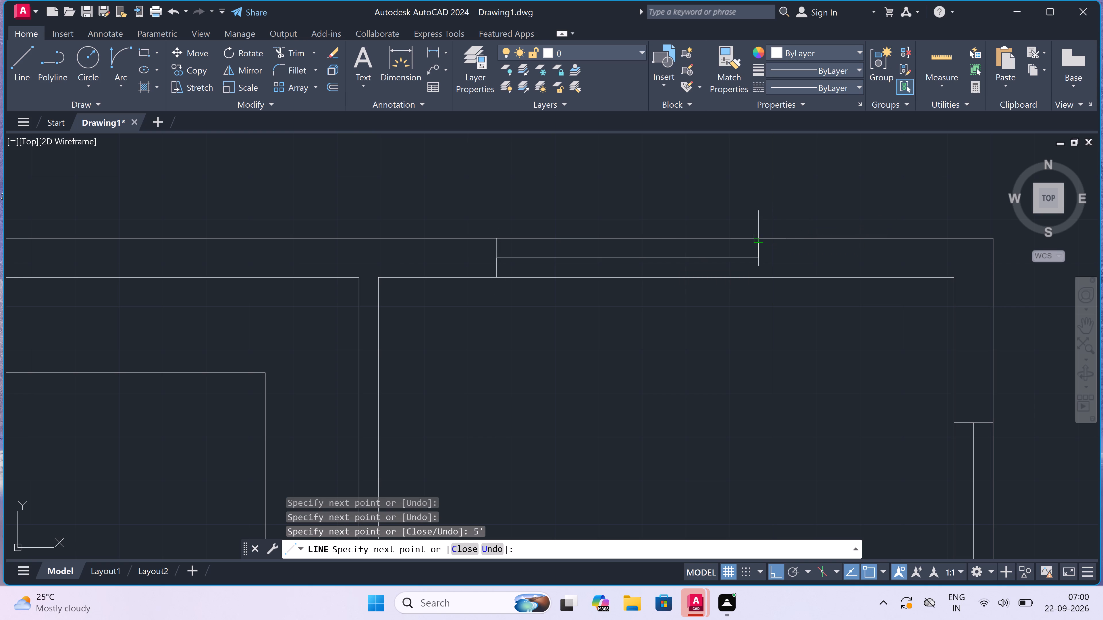
click(763, 241)
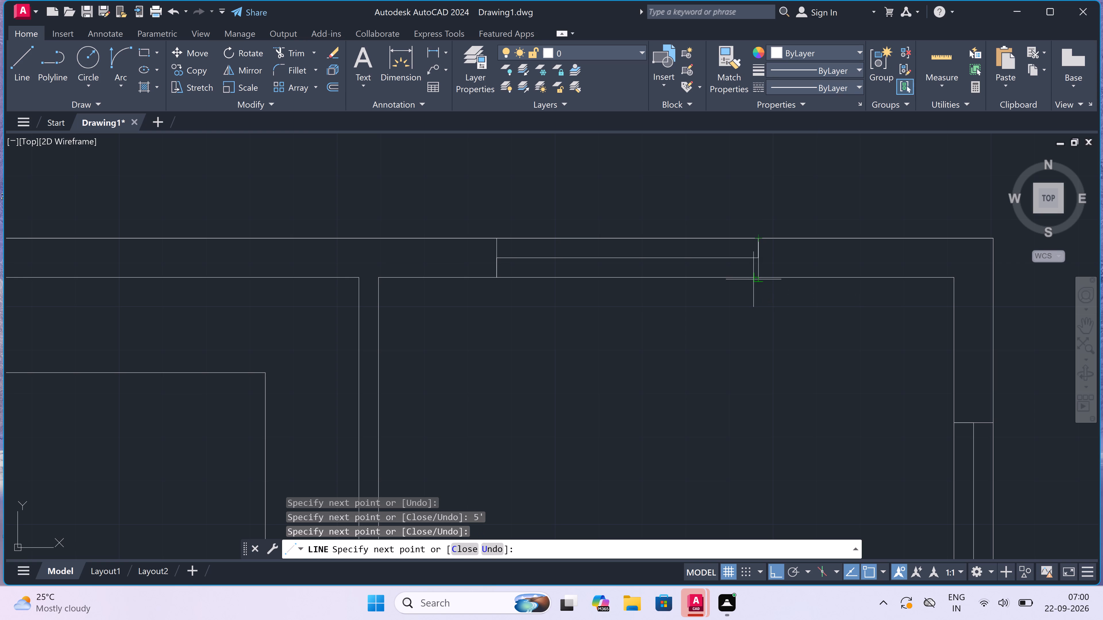
click(758, 280)
key(Escape)
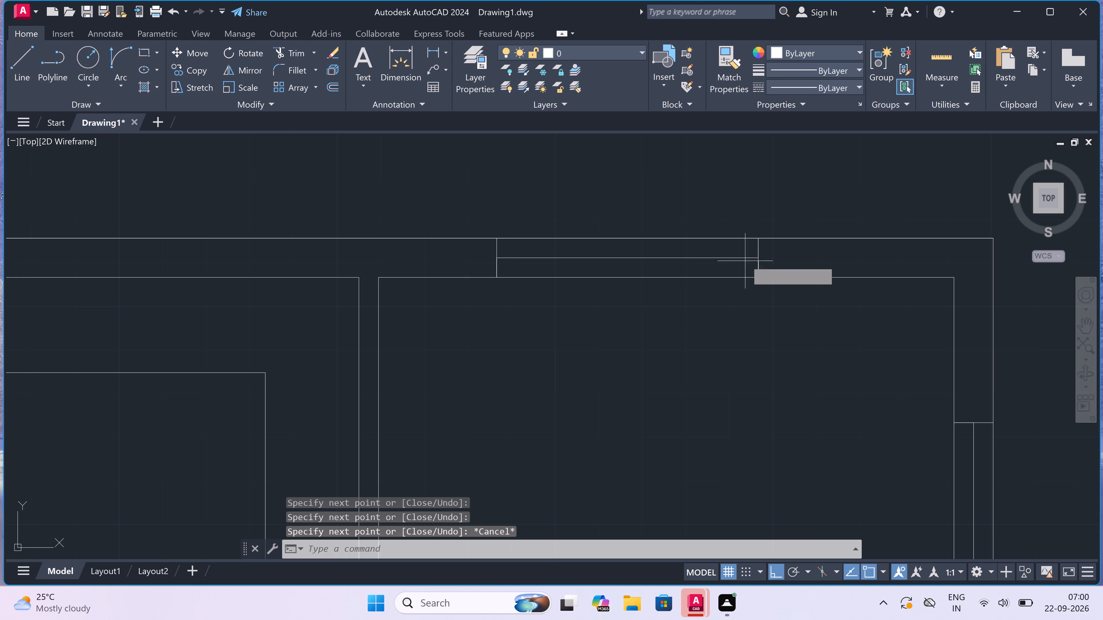
Draw a 3' window in the top outer wall of the room just right of the central partition, with end lines and a centre line.
scroll(716, 214, down, 3)
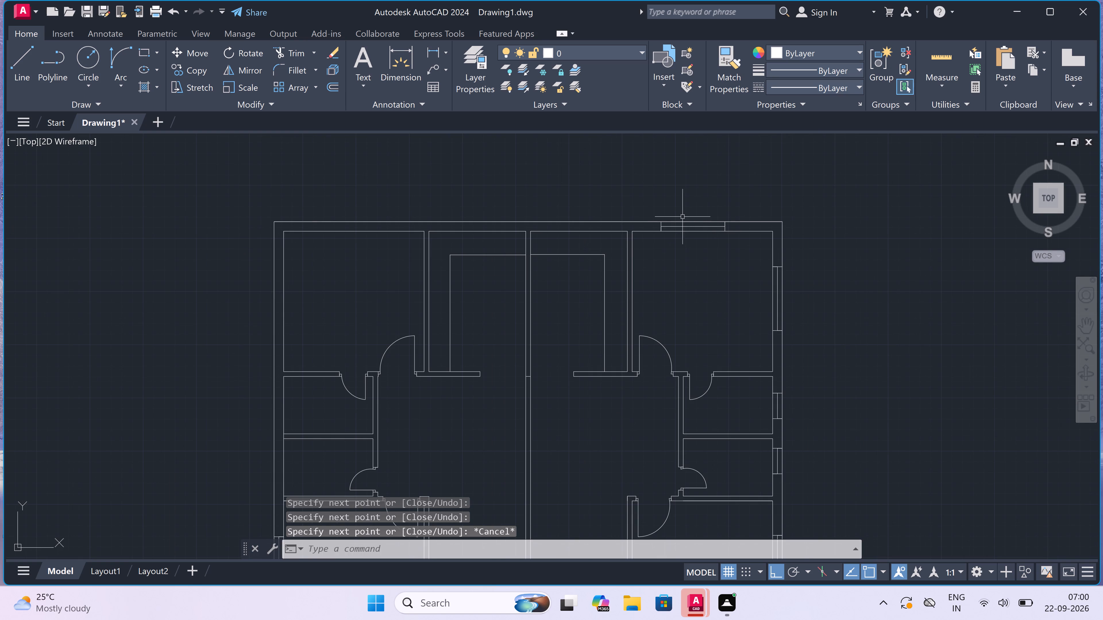
scroll(578, 211, up, 1)
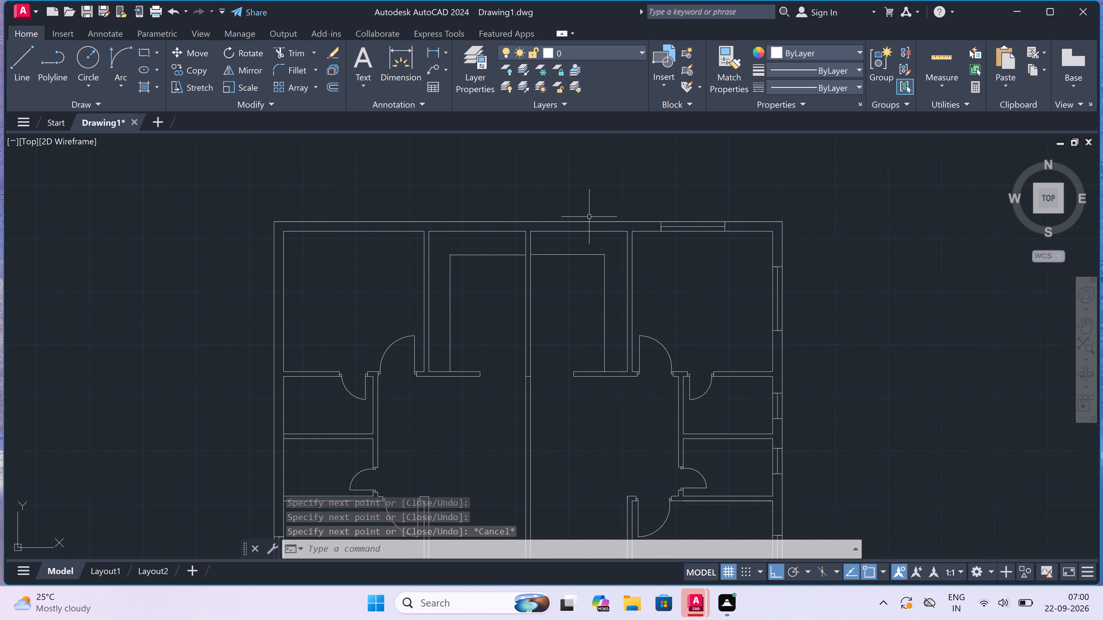
scroll(578, 212, up, 1)
key(space)
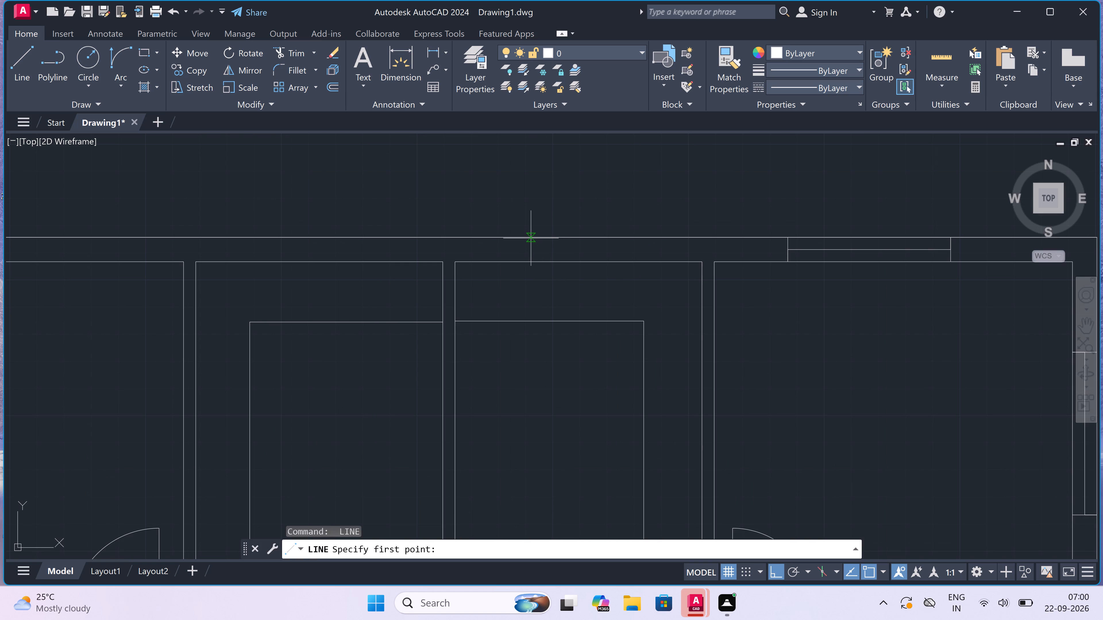
click(515, 238)
click(517, 264)
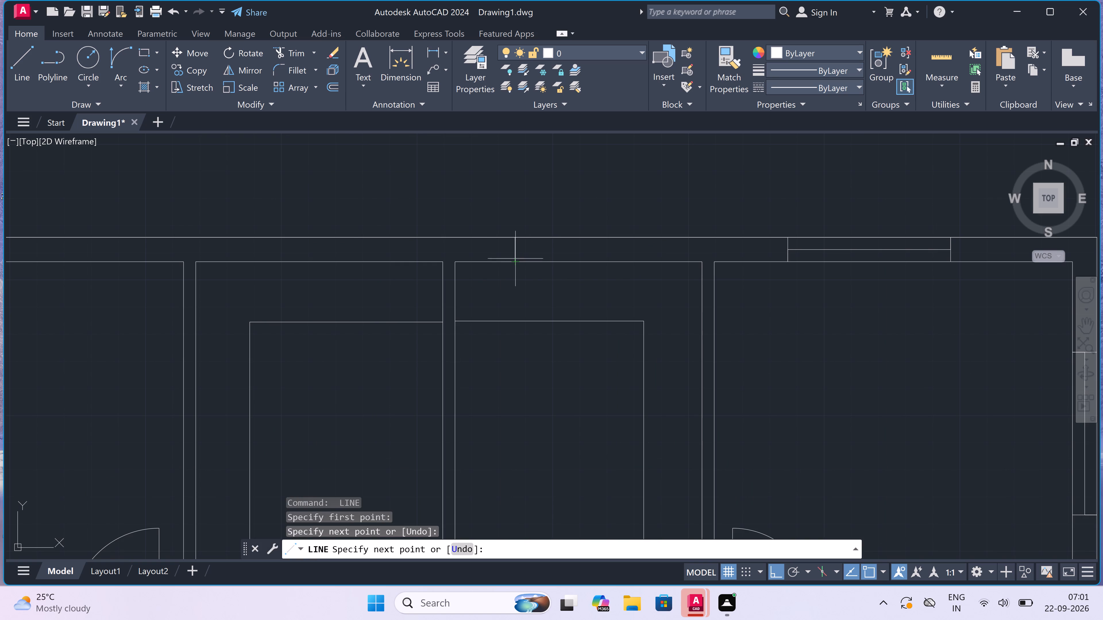
click(513, 251)
text(3')
key(space)
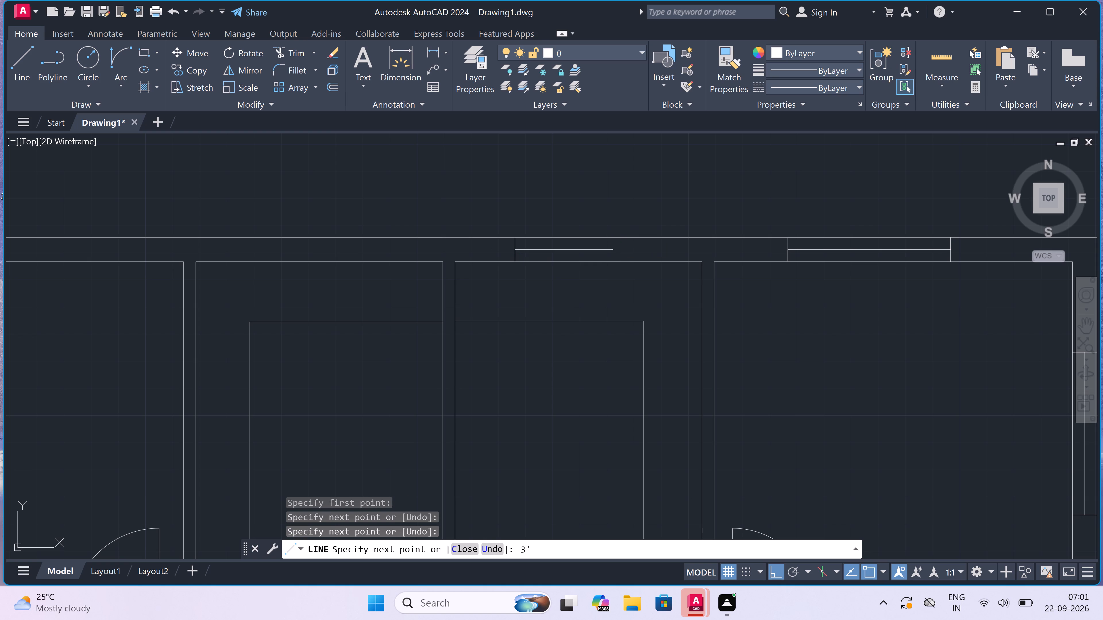
click(612, 236)
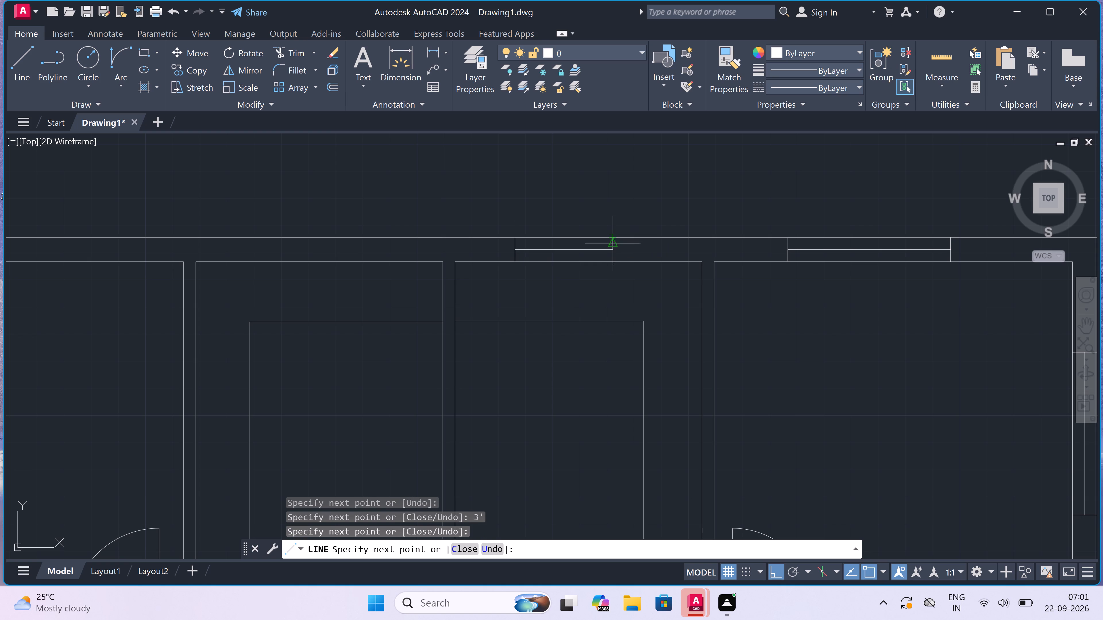
double_click(615, 262)
key(Escape)
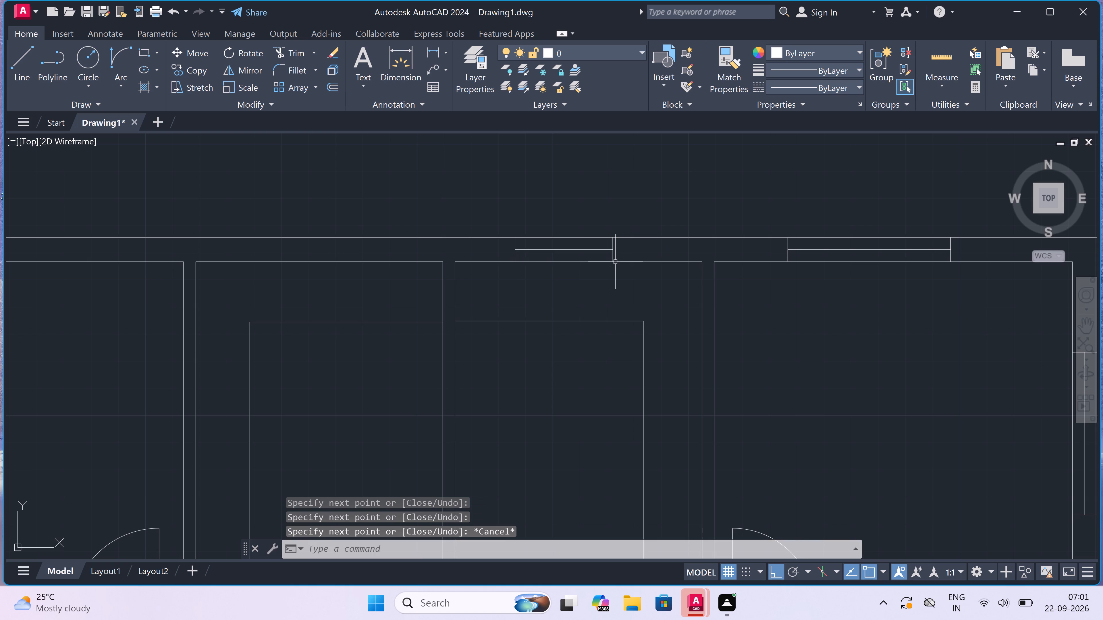
Draw a 3' window in the top outer wall of the room just left of the central partition, with end lines and a centre line.
scroll(616, 261, down, 2)
scroll(481, 262, up, 2)
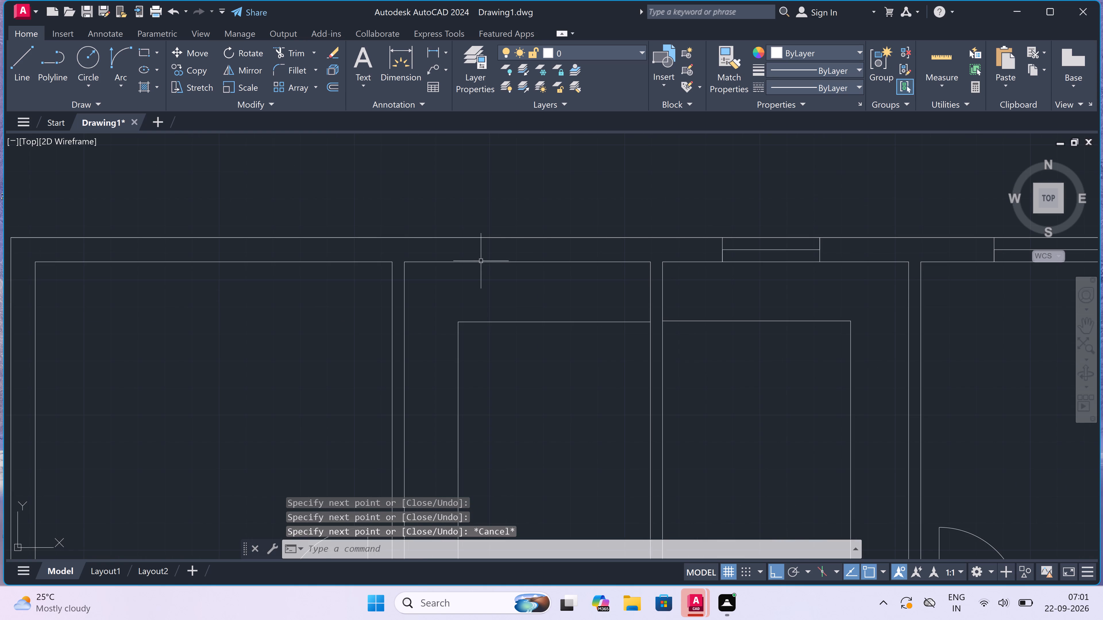
key(space)
click(475, 239)
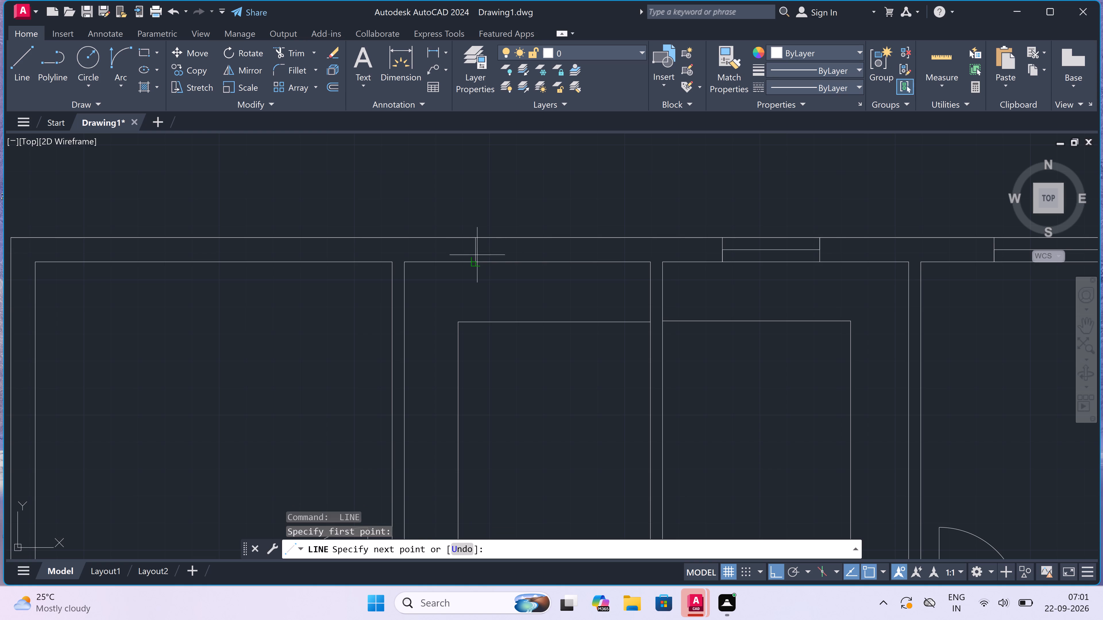
click(477, 261)
click(477, 249)
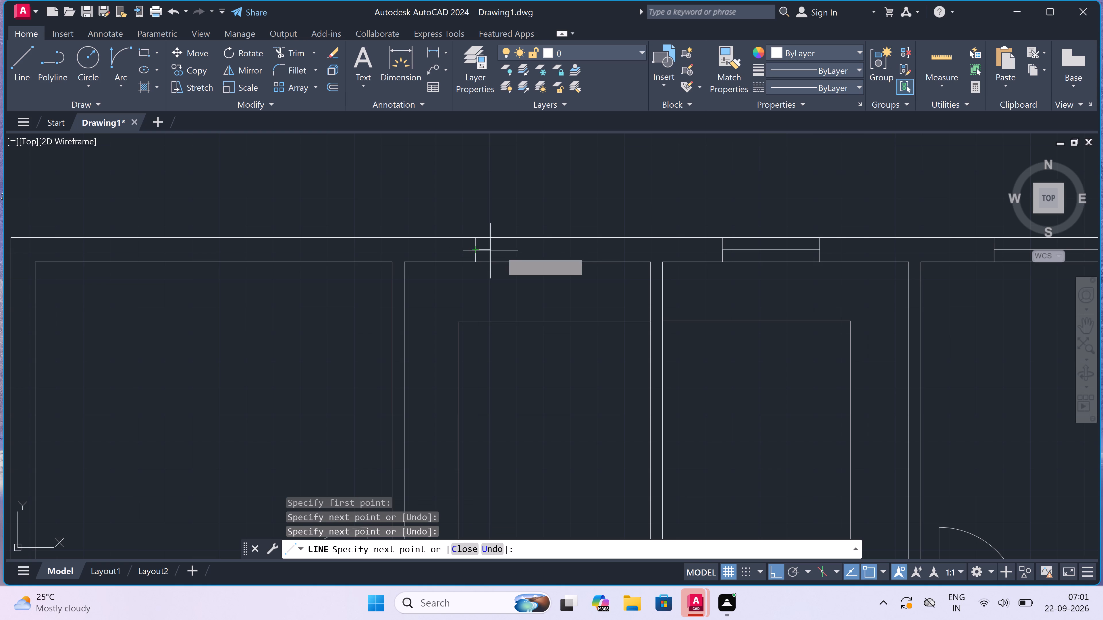
key(3)
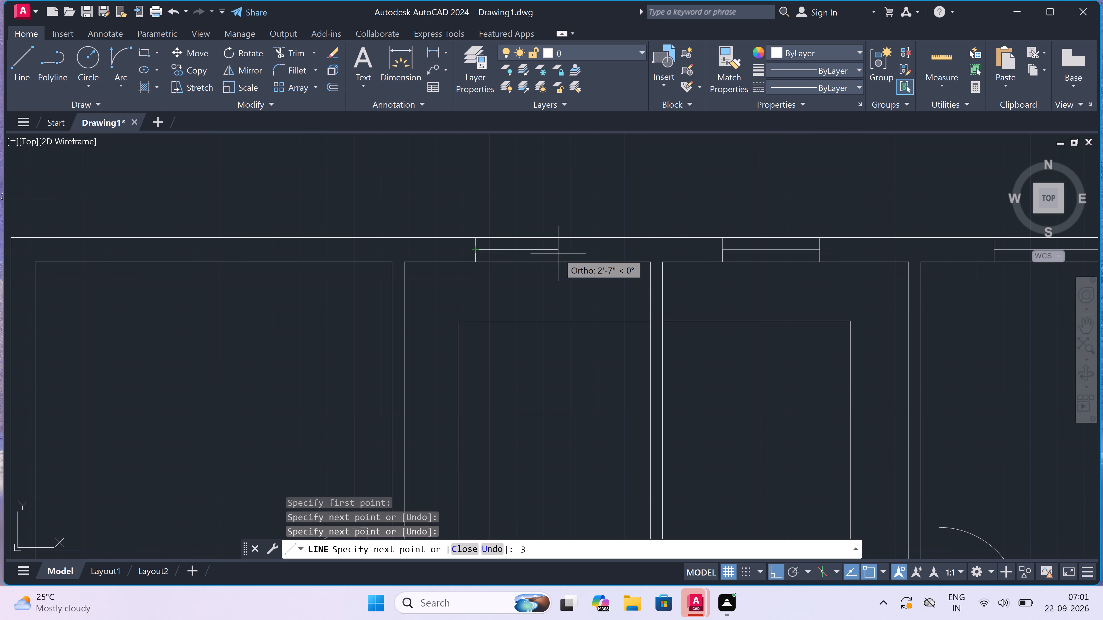
text(')
key(space)
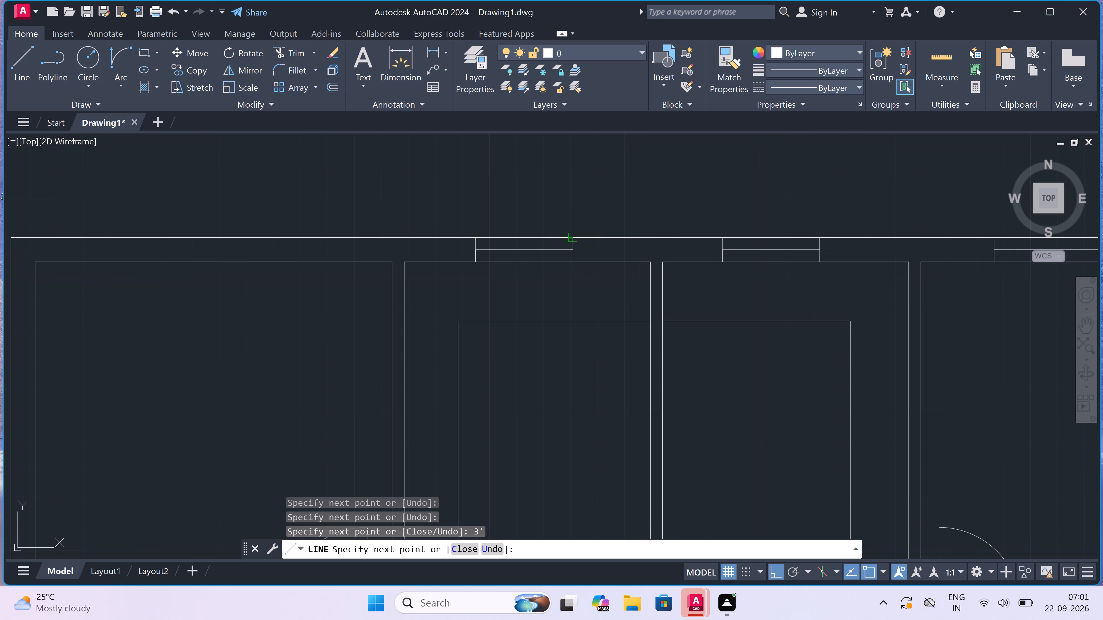
click(570, 233)
click(570, 264)
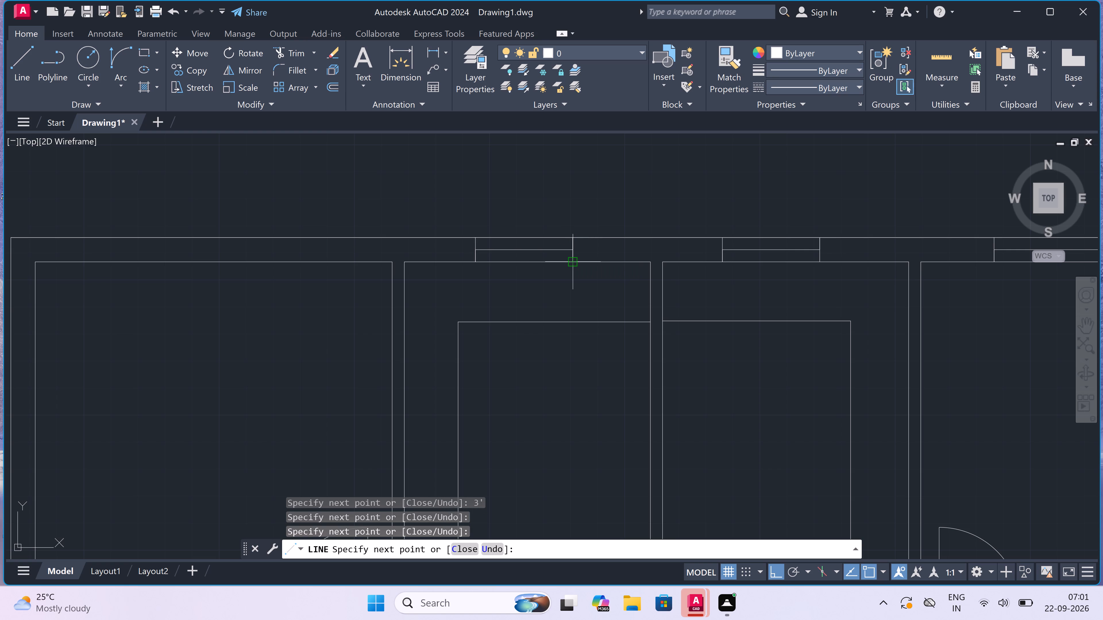
key(Escape)
Draw a 5' window in the top outer wall of the top-left room, with end lines across the wall and a centre line.
scroll(570, 264, down, 4)
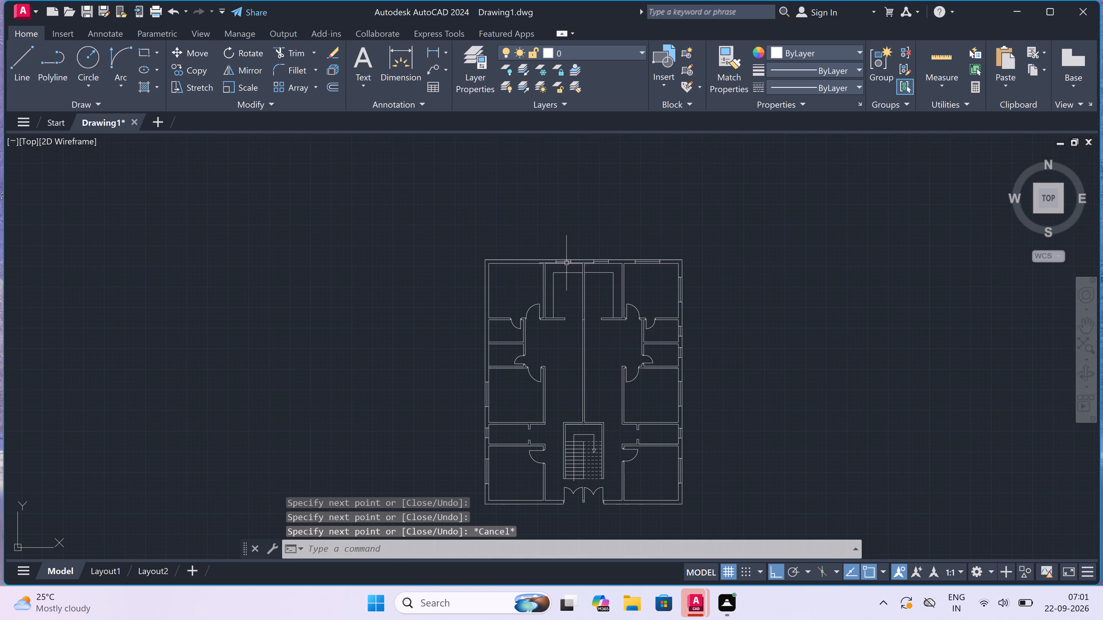
scroll(505, 259, up, 3)
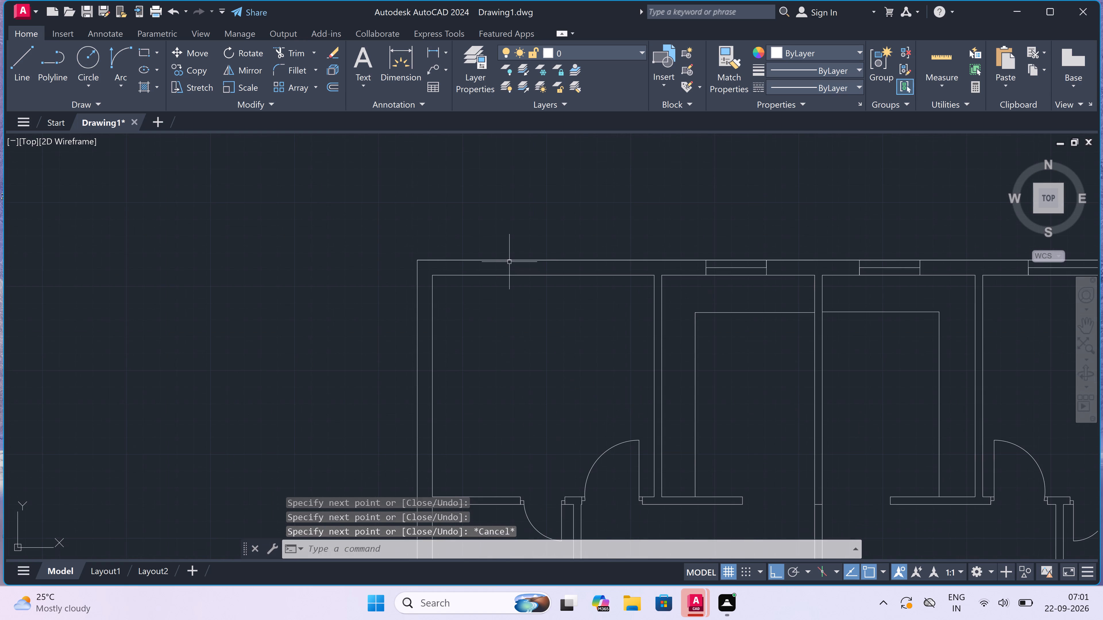
key(space)
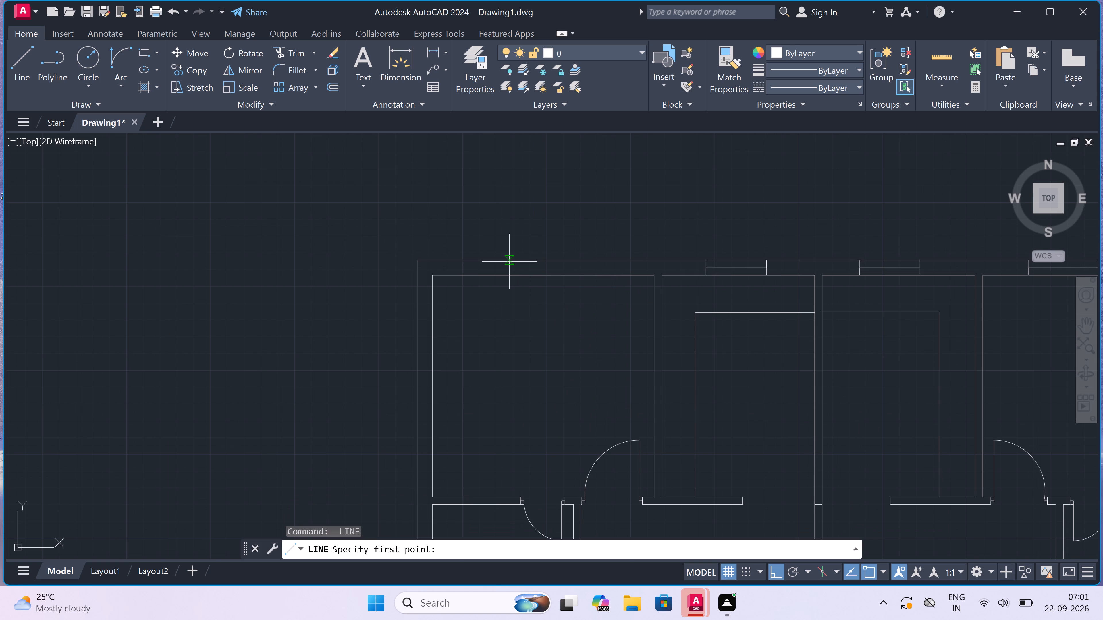
click(483, 258)
click(479, 277)
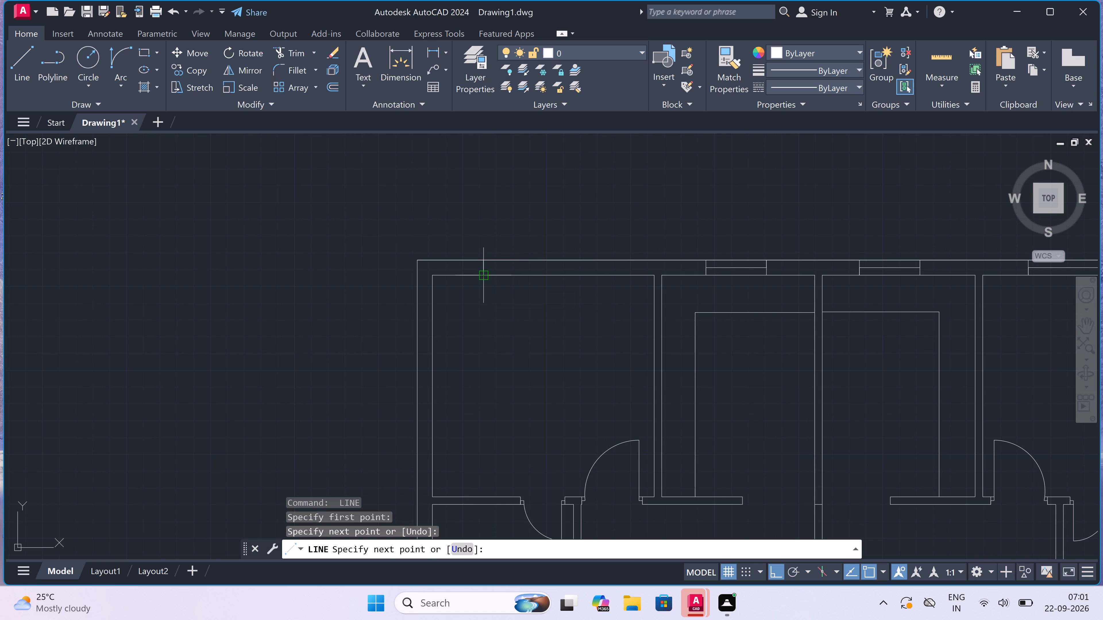
click(482, 267)
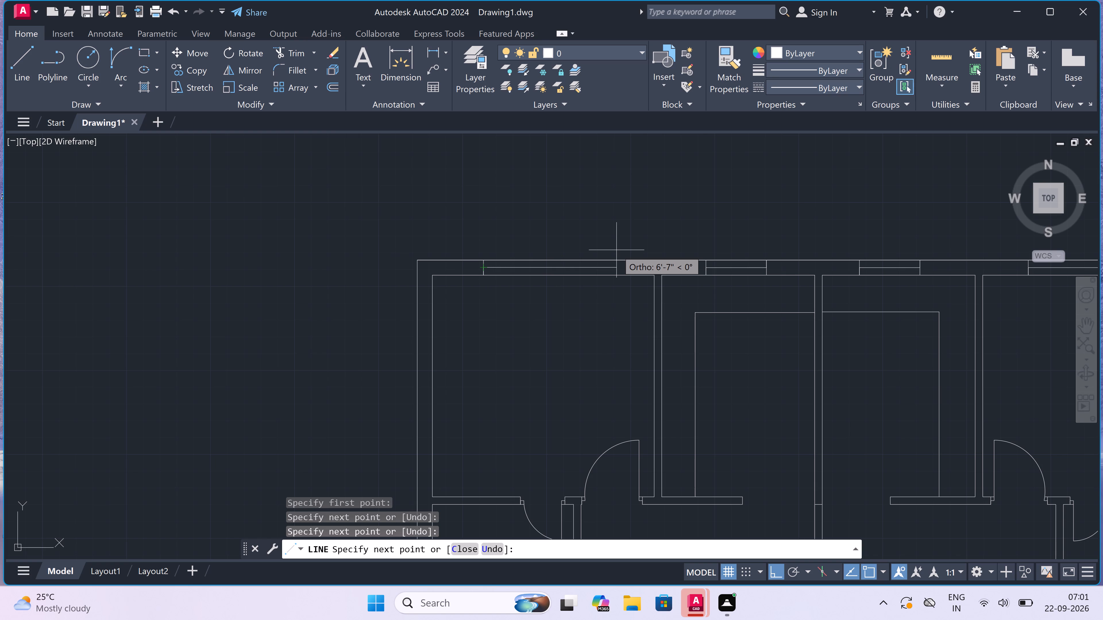
text(5')
key(space)
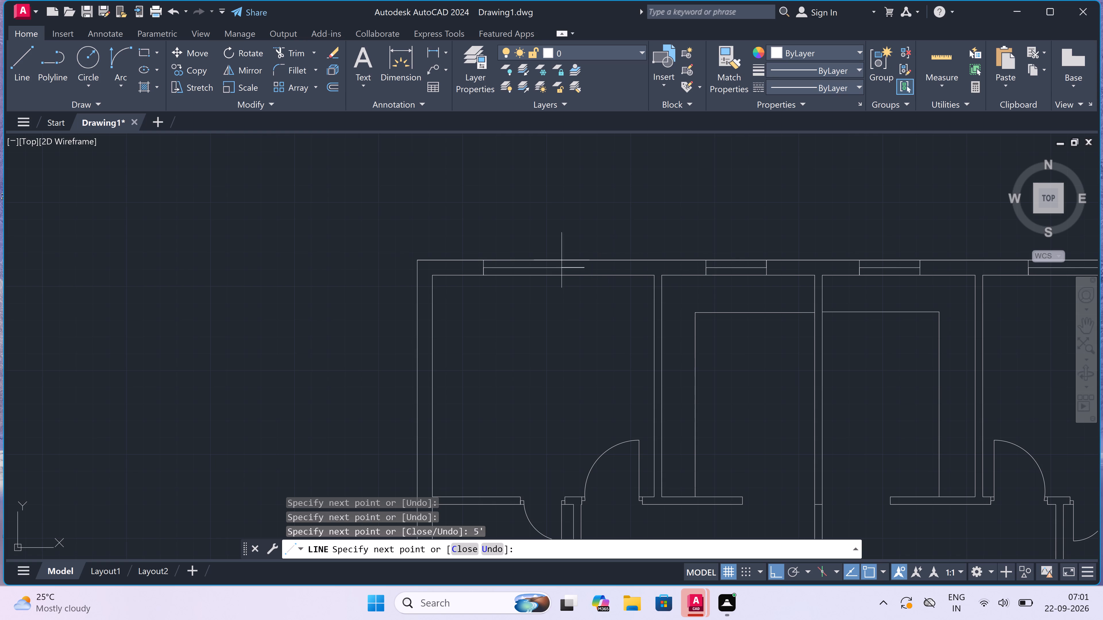
click(583, 261)
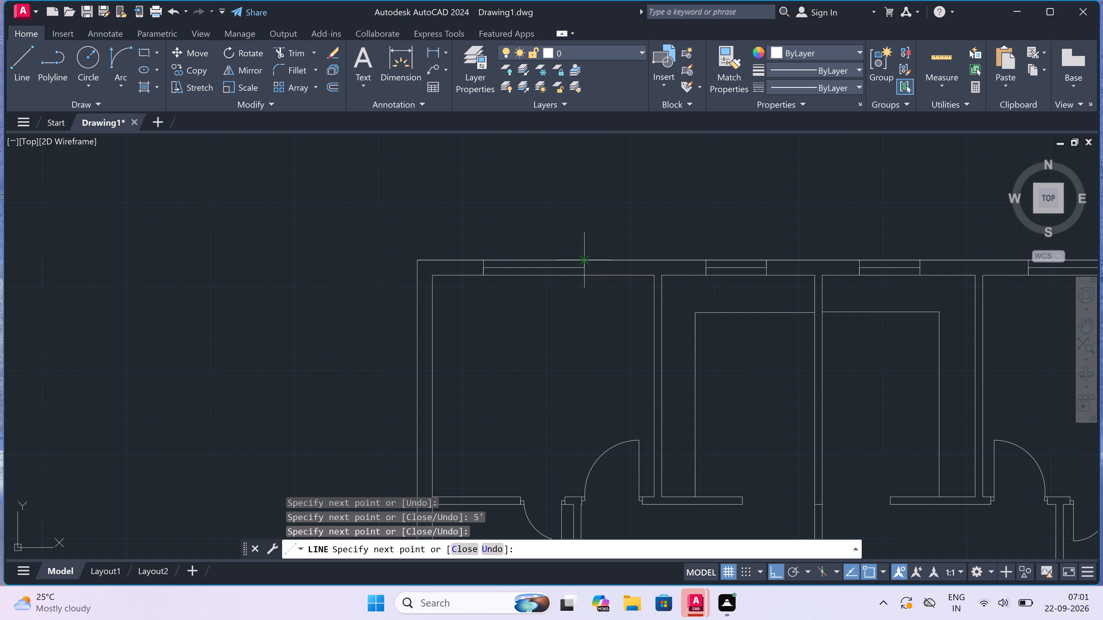
click(583, 277)
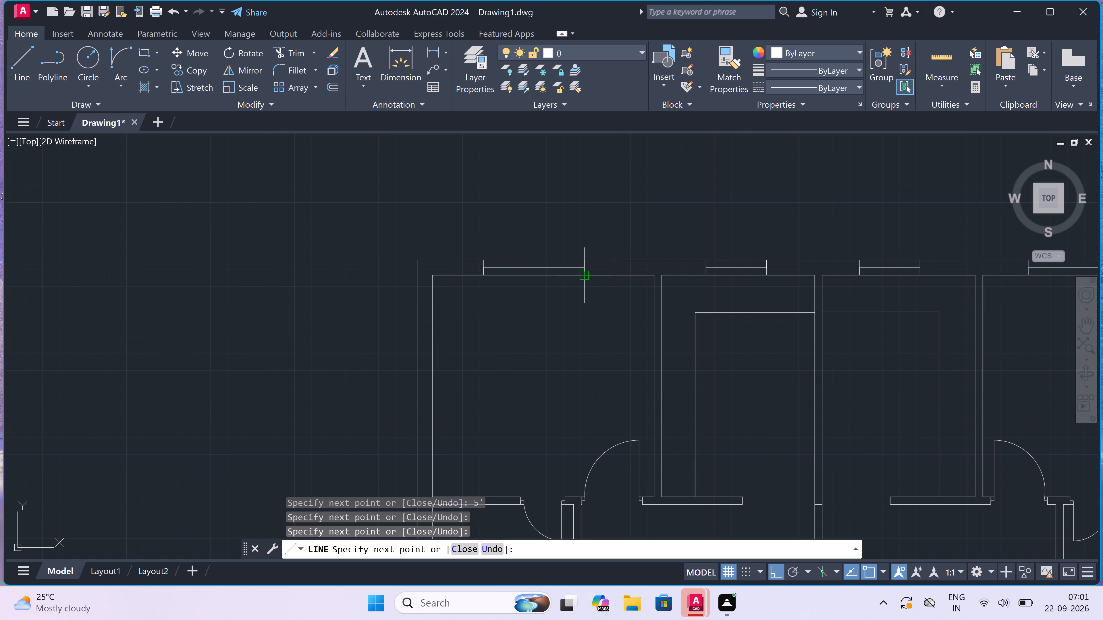
key(Escape)
Draw a 5' window in the top-left room's left-hand outer wall, with end lines across the wall and a centre line.
scroll(581, 273, down, 4)
scroll(559, 285, up, 3)
key(space)
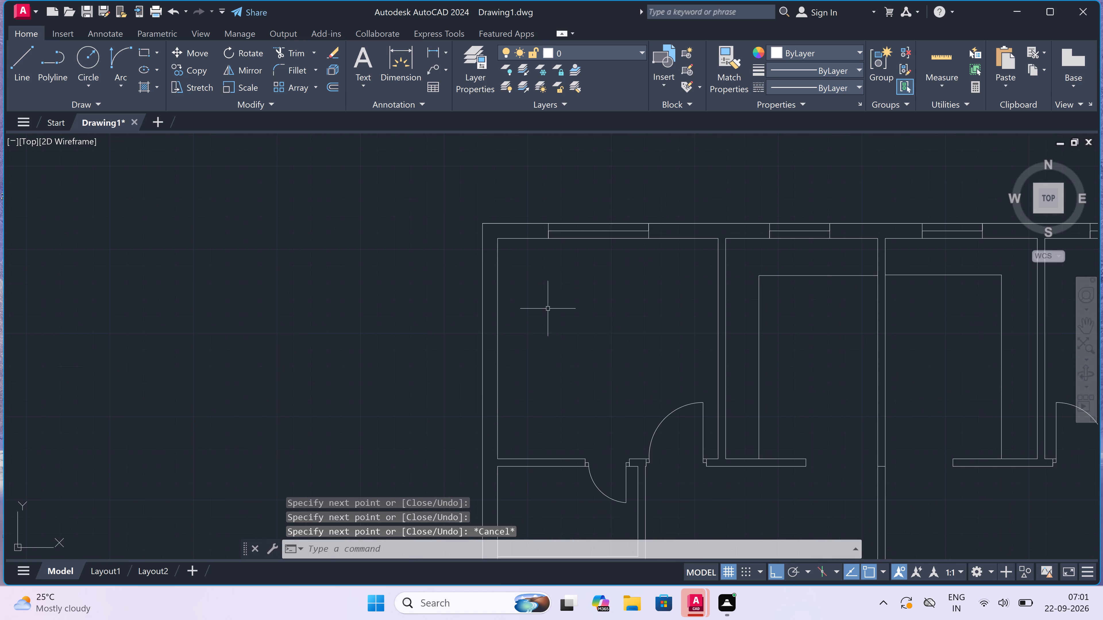
click(496, 405)
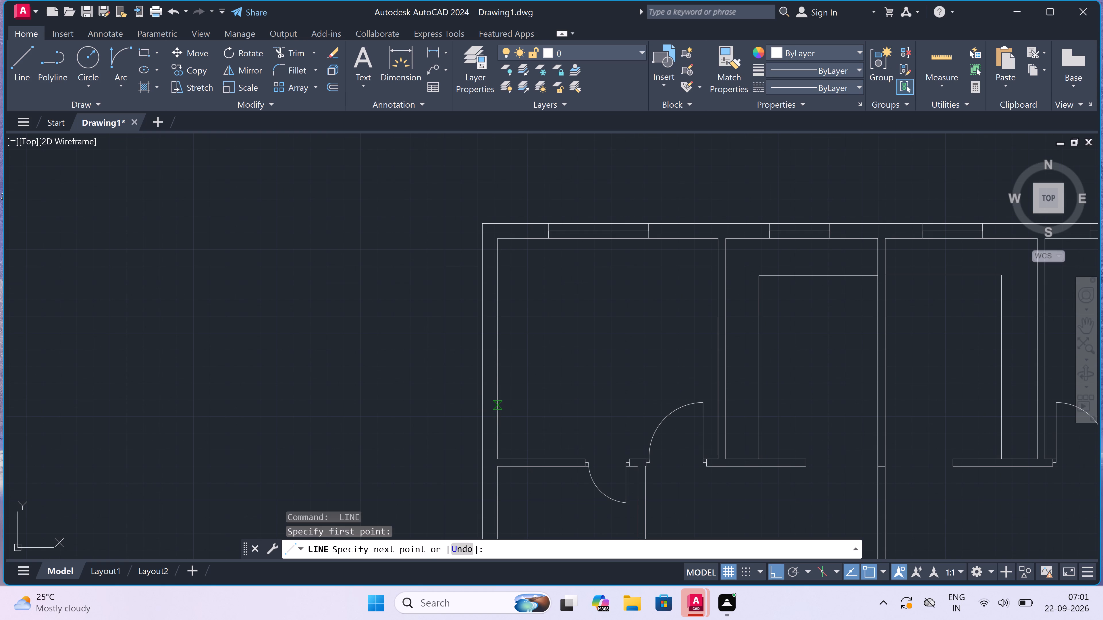
click(485, 408)
click(488, 407)
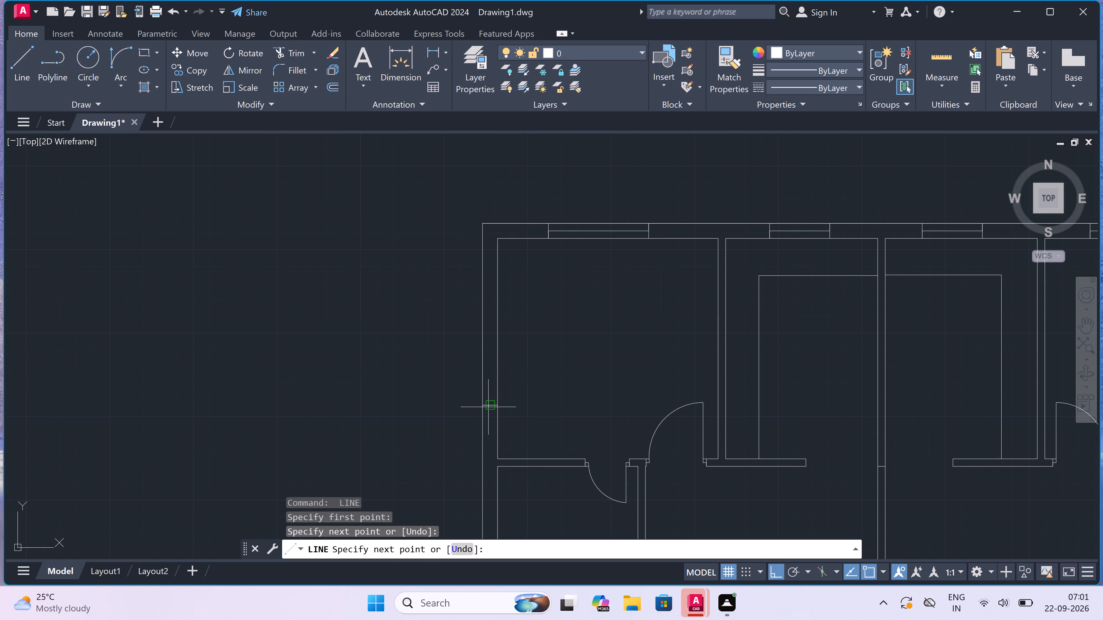
text(5')
key(space)
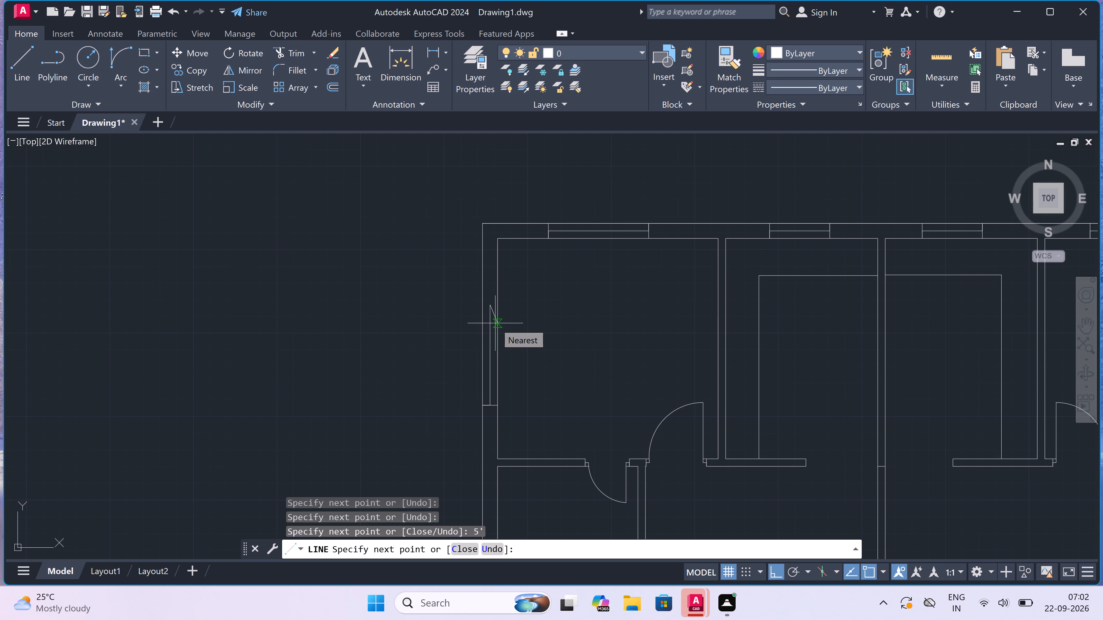
scroll(492, 317, up, 2)
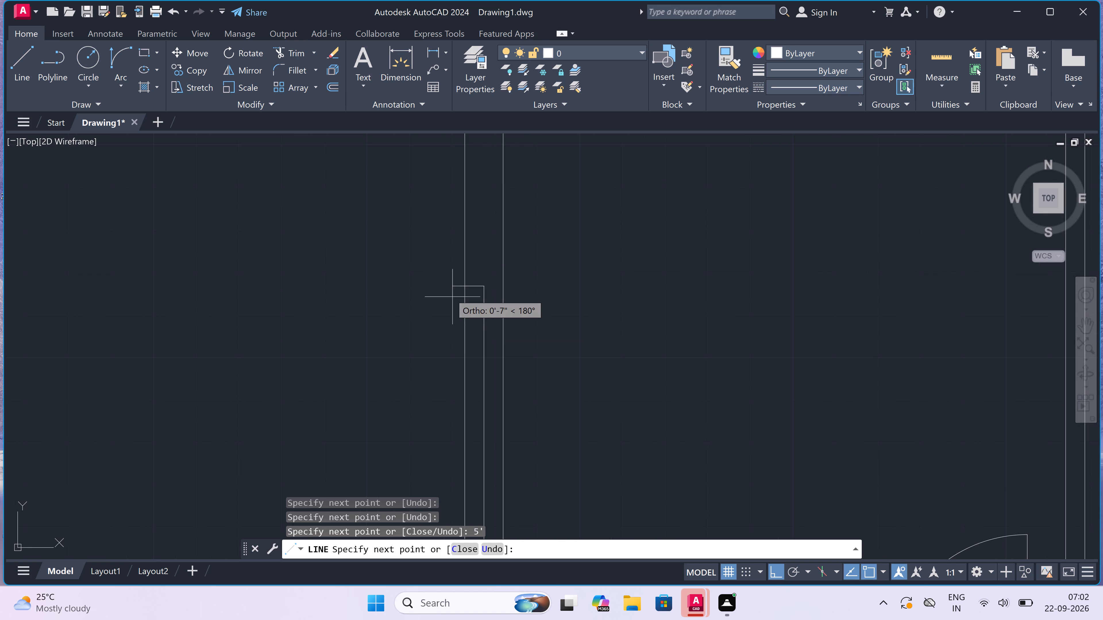
click(462, 283)
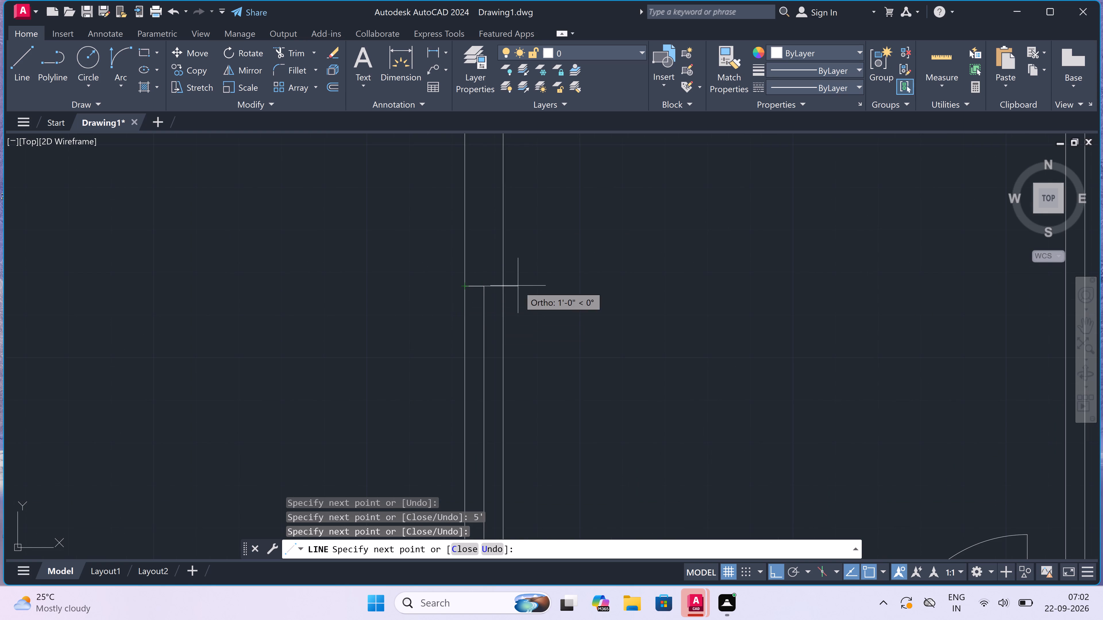
click(502, 284)
key(Escape)
Draw a 2' window in the left outer wall of the small room directly below the top-left room, with end lines and a centre line.
scroll(502, 284, down, 2)
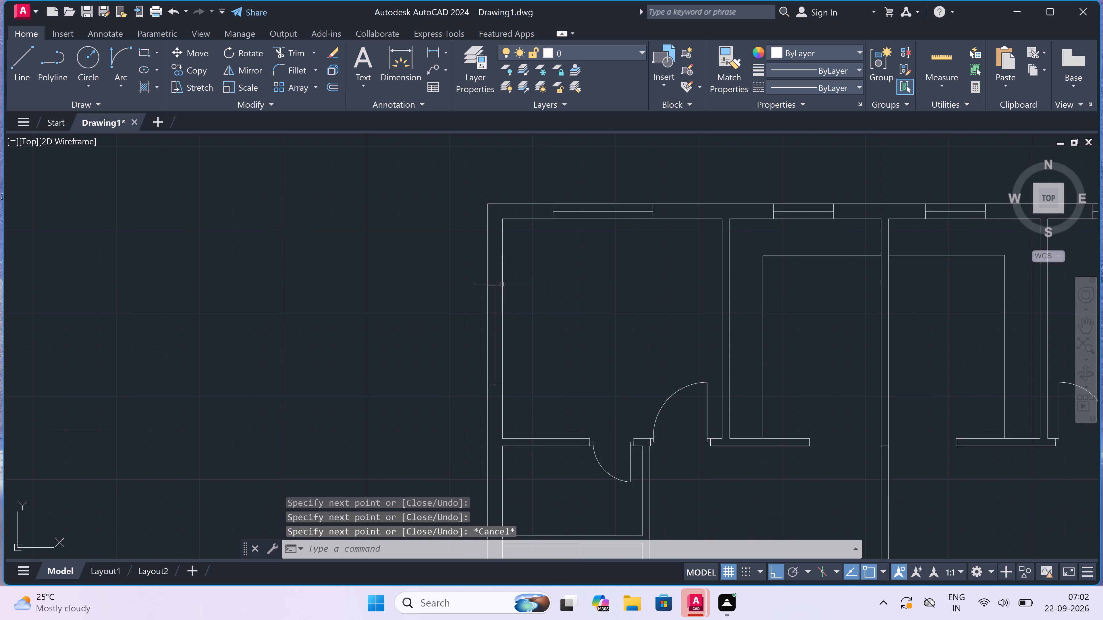
scroll(502, 284, down, 4)
scroll(531, 289, up, 2)
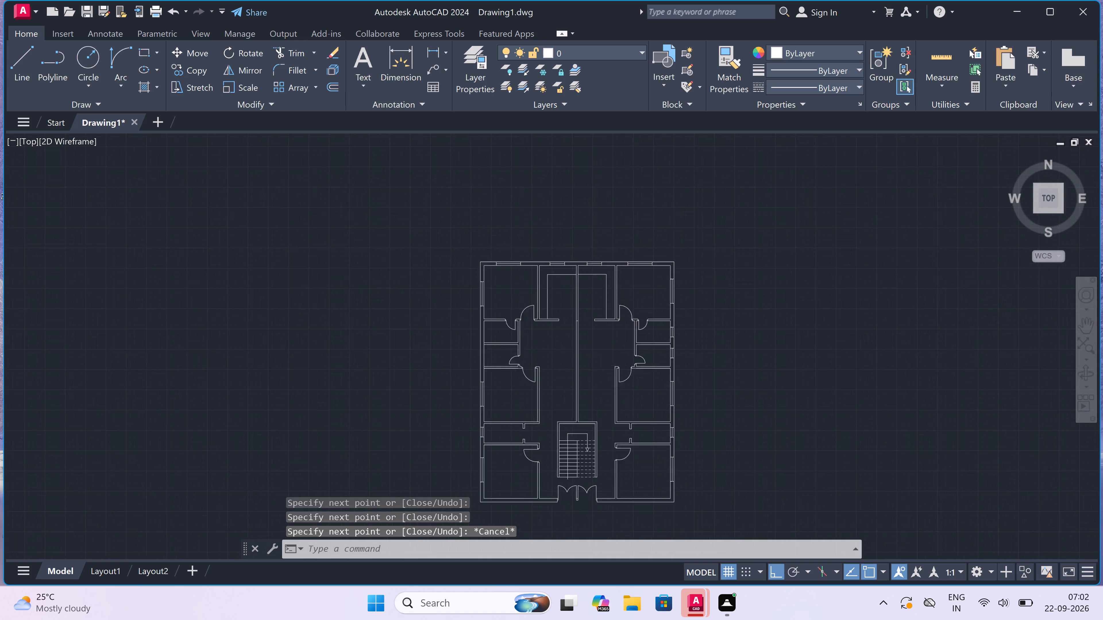
key(space)
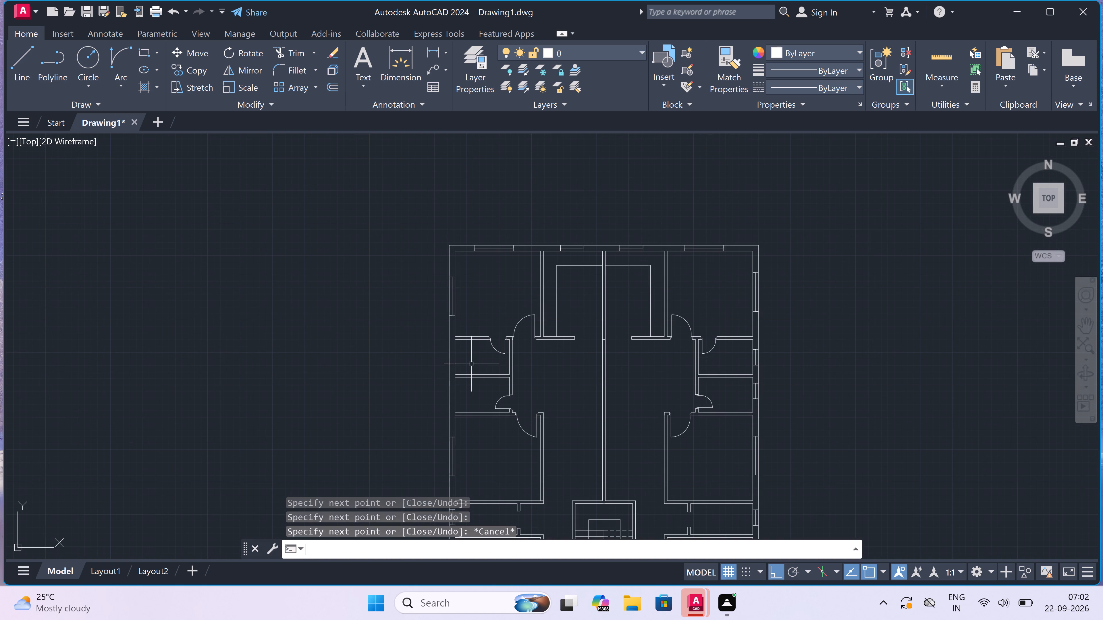
scroll(470, 365, up, 1)
scroll(427, 362, up, 3)
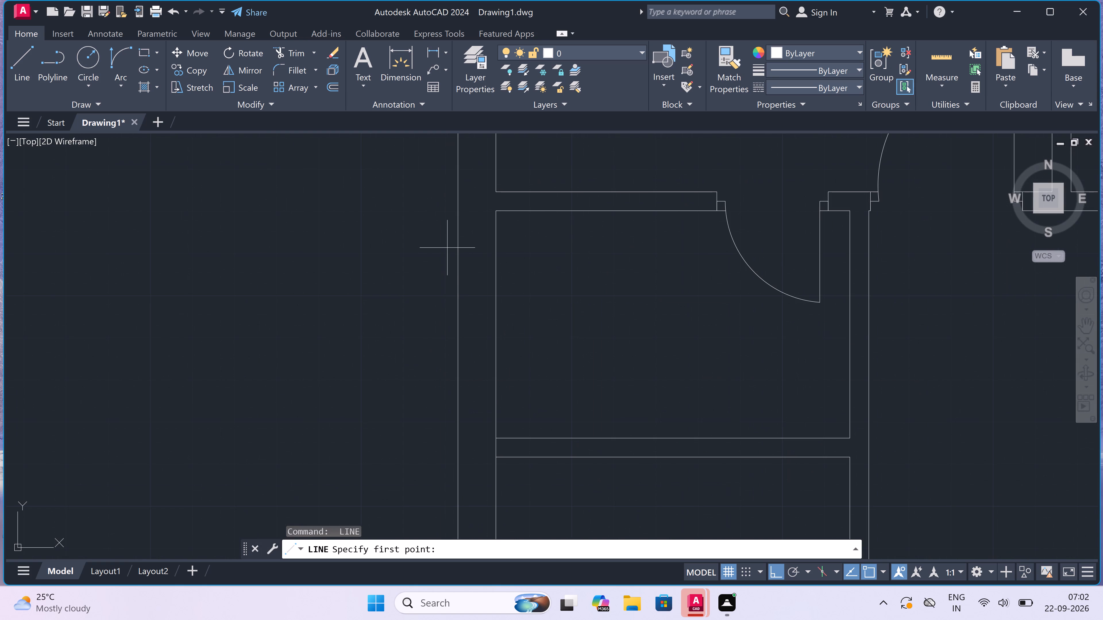
click(458, 248)
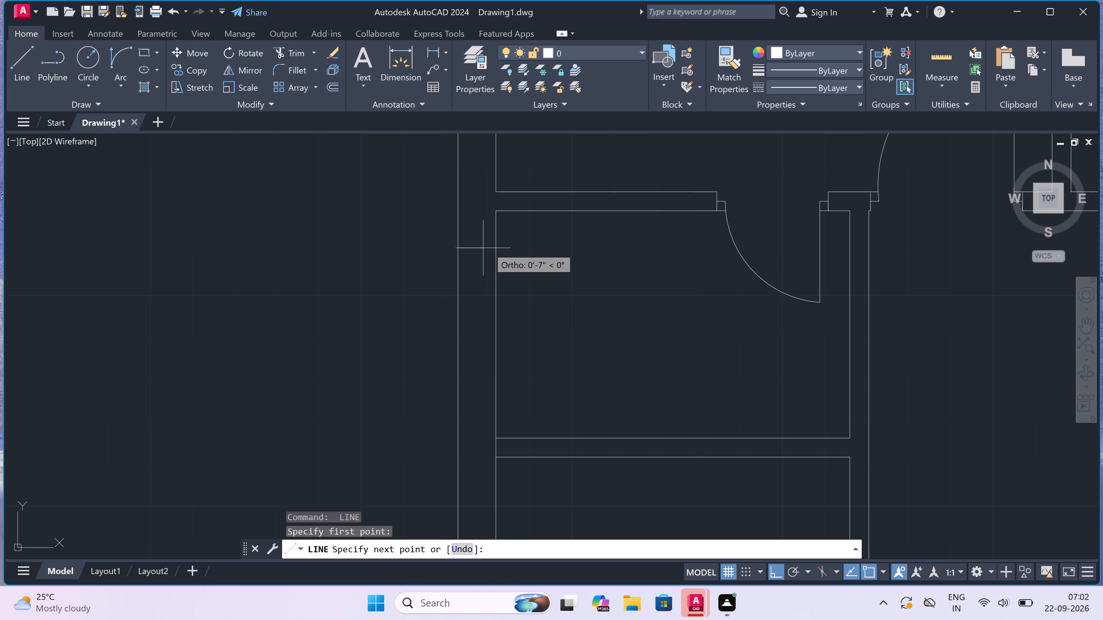
click(496, 252)
drag(473, 252, 474, 264)
text(2')
key(space)
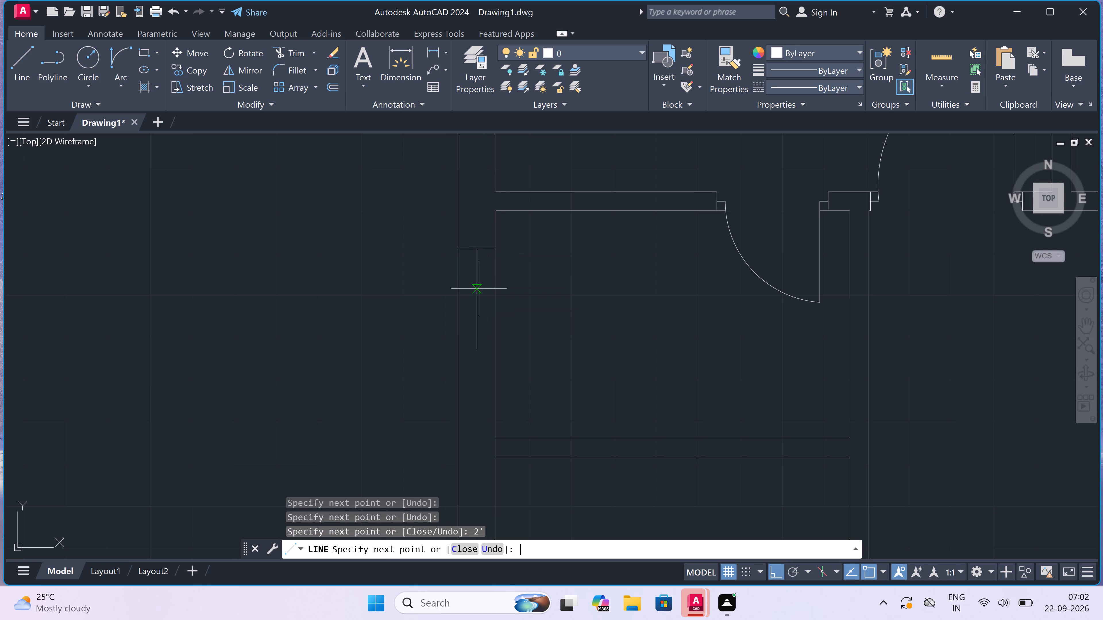
click(457, 349)
click(496, 346)
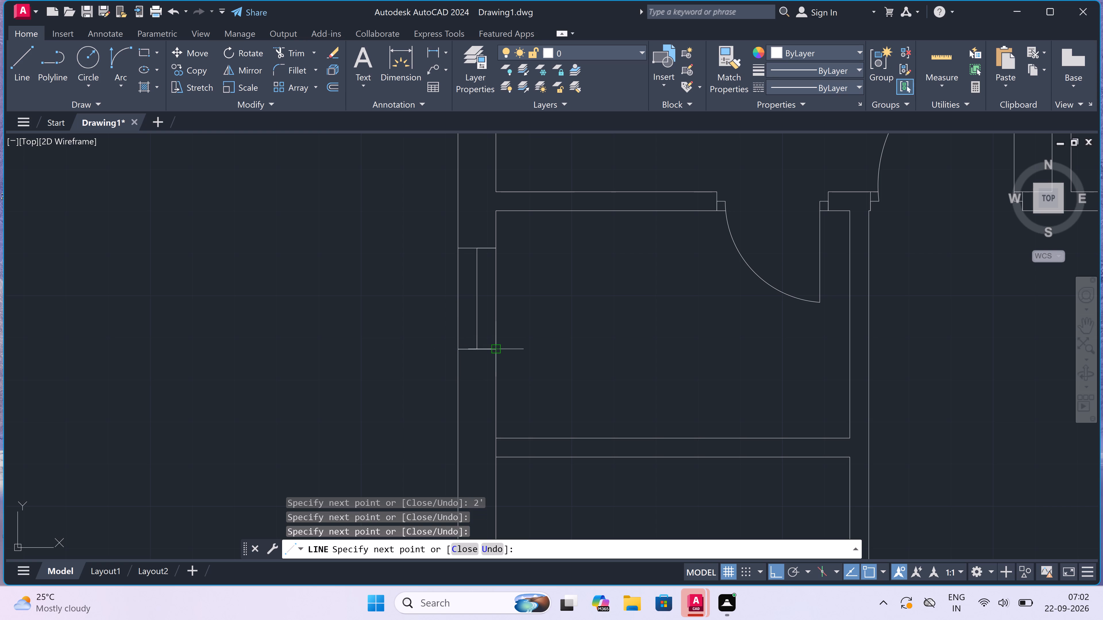
key(Escape)
Draw a 2' window in the left outer wall of the second small room below the top-left room, with end lines and a centre line.
scroll(521, 303, down, 4)
scroll(505, 357, up, 3)
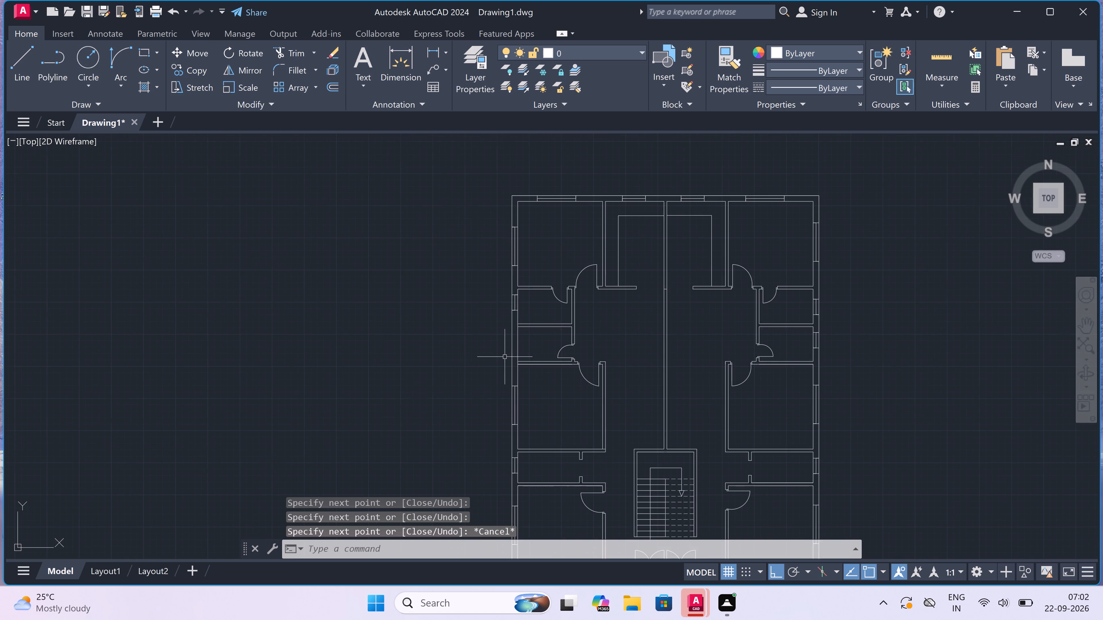
key(space)
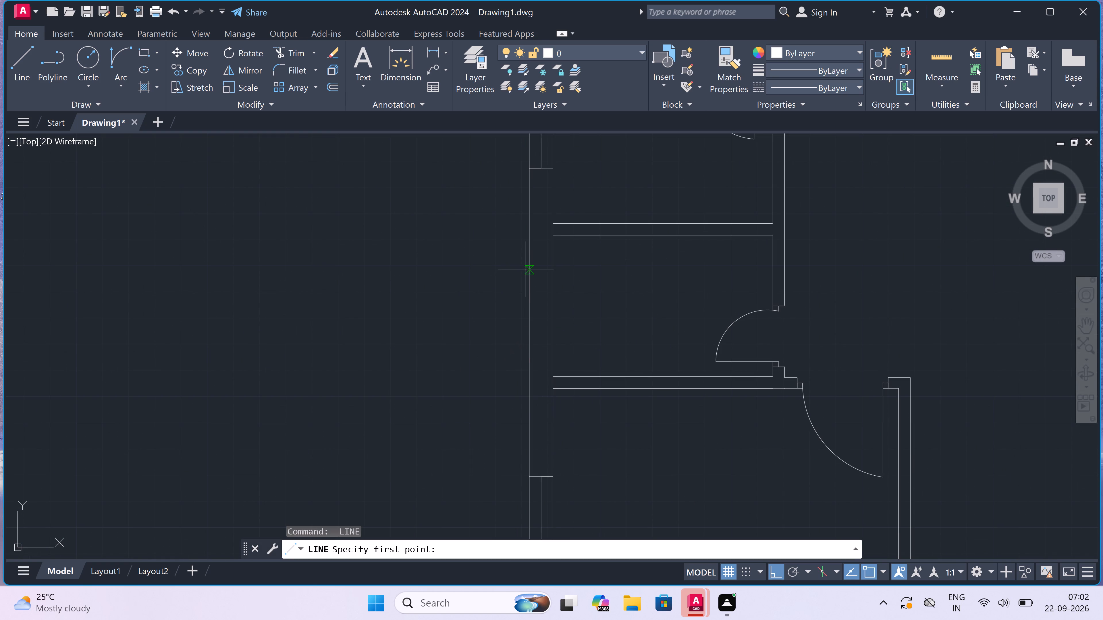
click(526, 264)
click(554, 269)
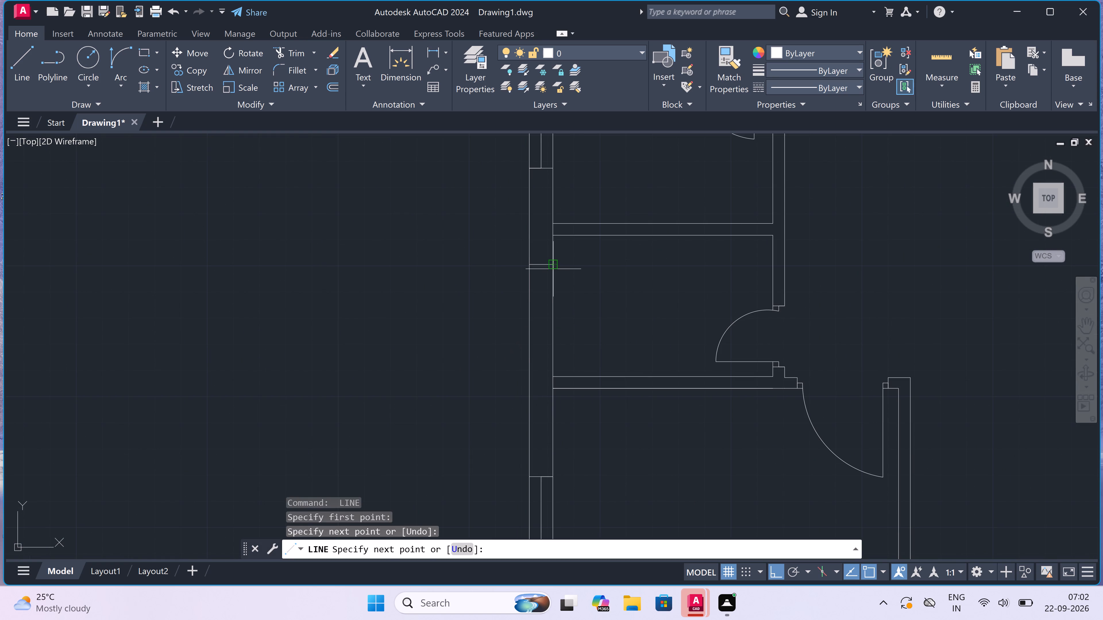
drag(540, 266, 541, 270)
text(2')
key(space)
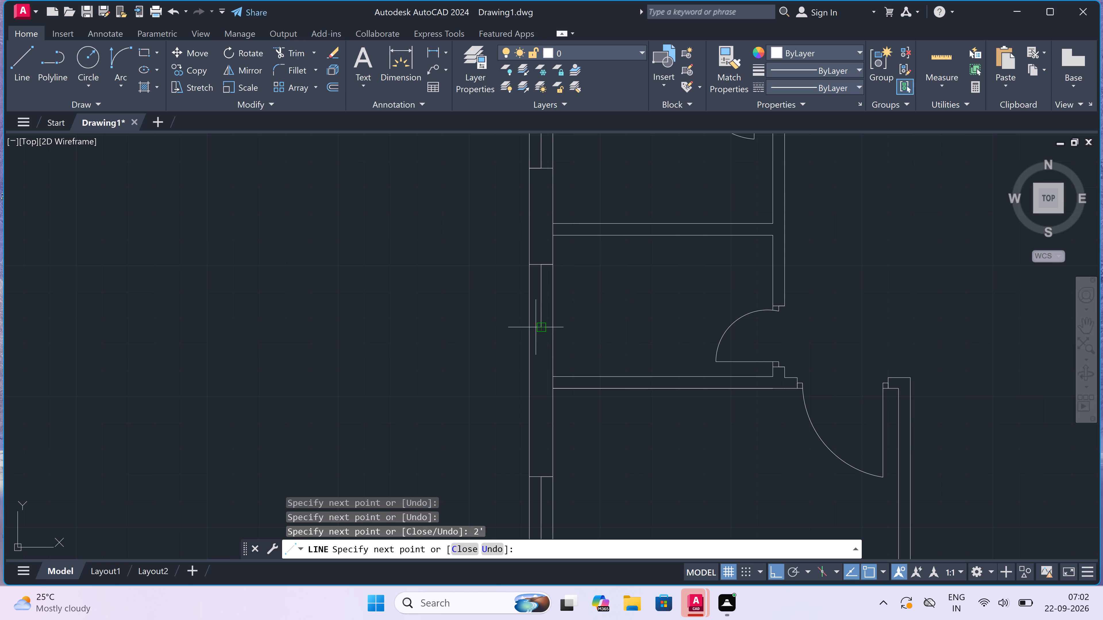
click(533, 328)
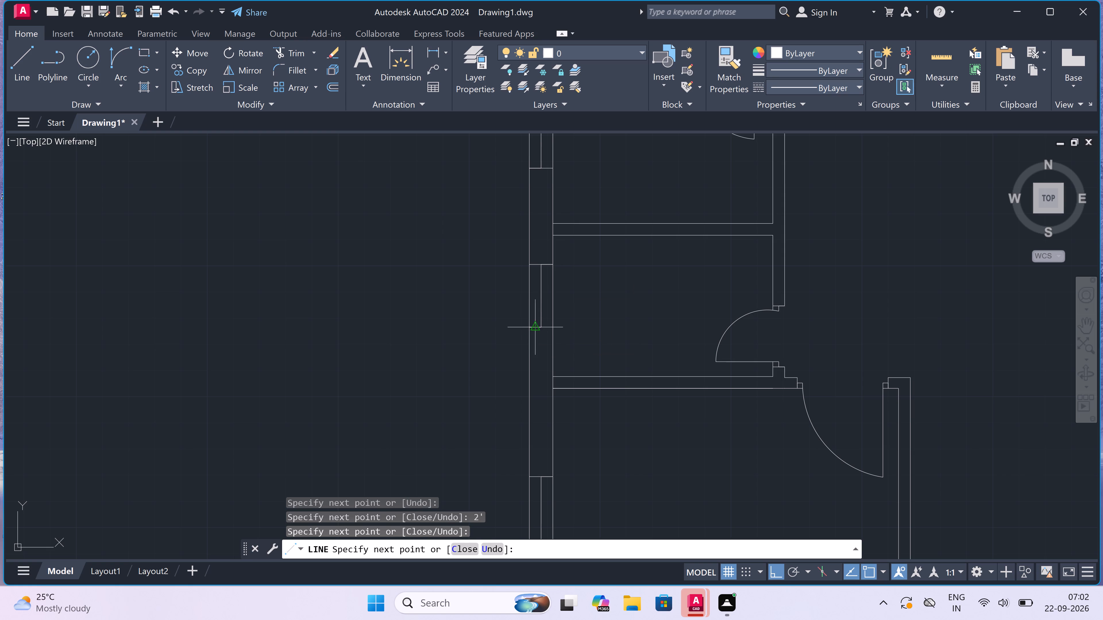
click(549, 325)
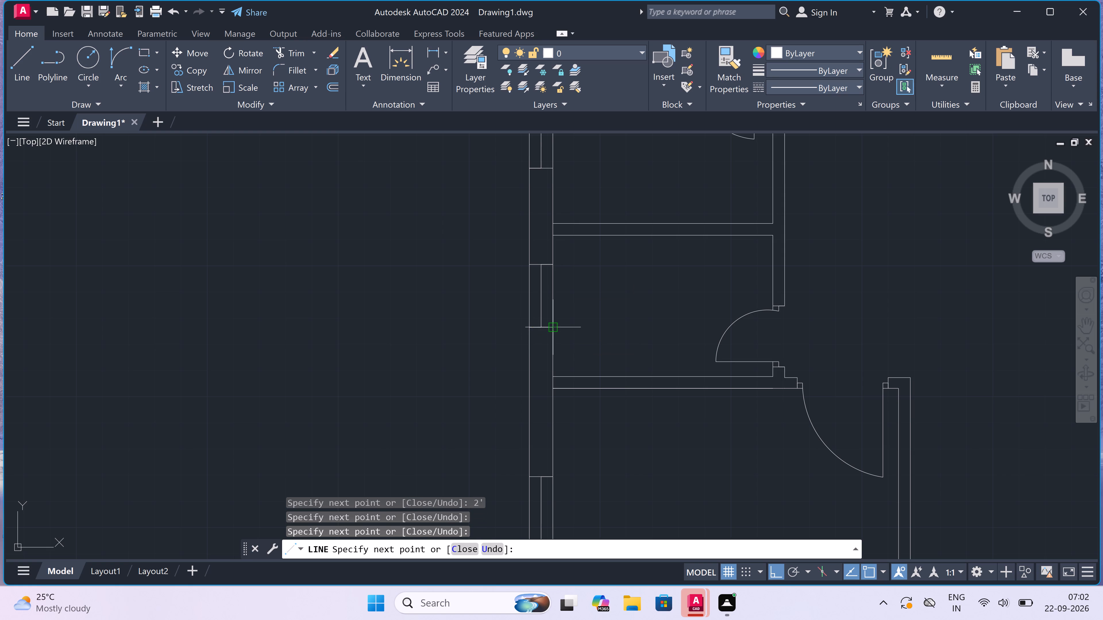
key(Escape)
Trim the left outer wall's inner line where the partitions above and below the second small room meet it.
scroll(552, 325, down, 1)
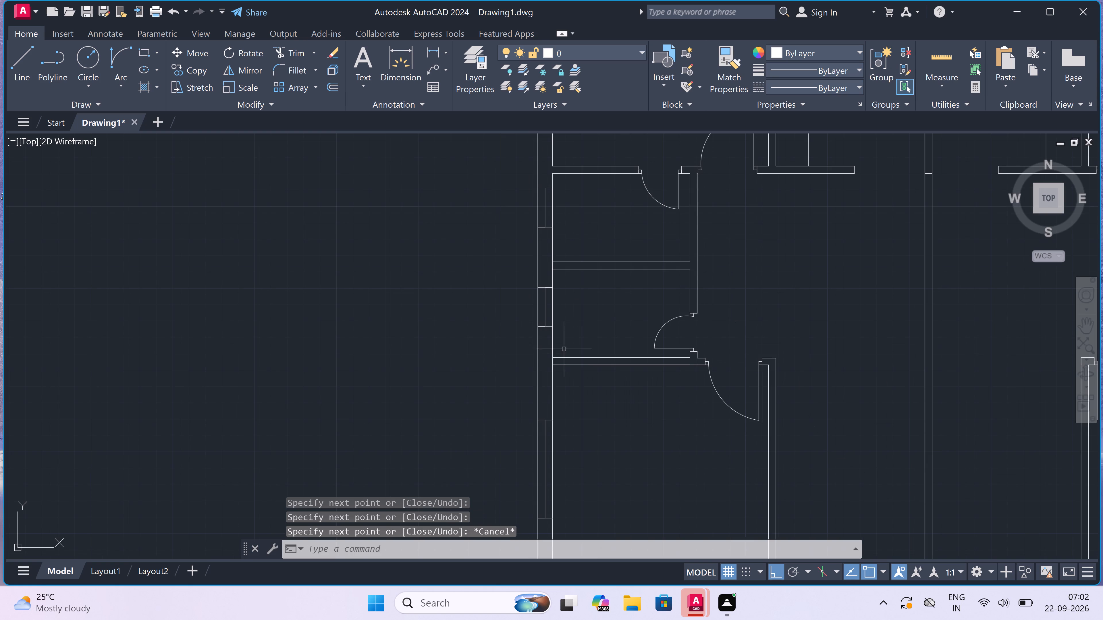
scroll(561, 367, up, 3)
text(tr)
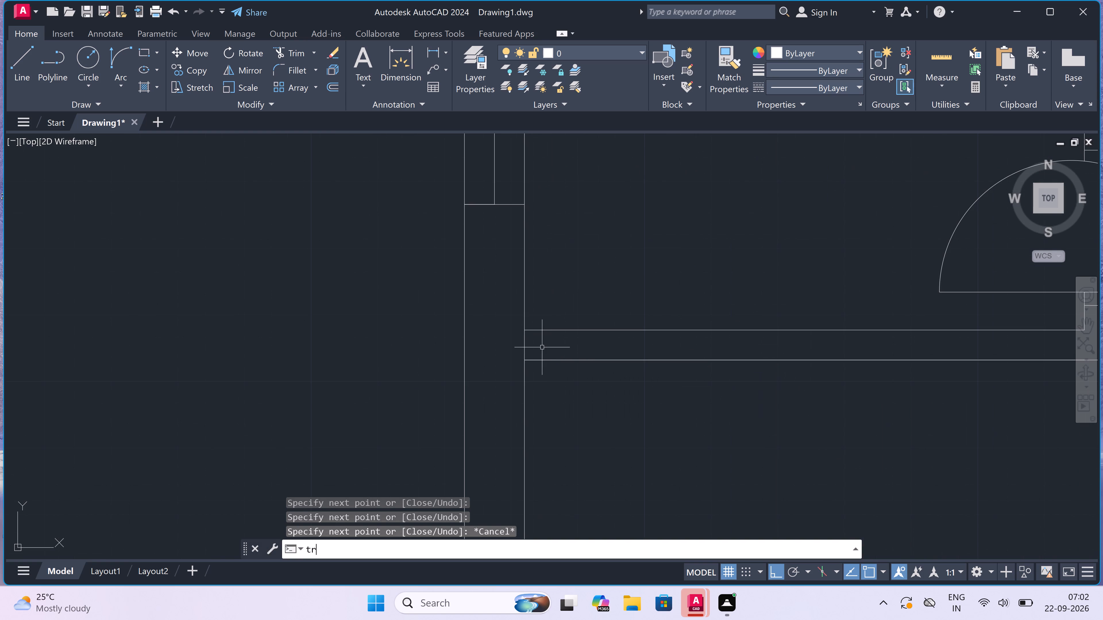
key(space)
click(526, 337)
scroll(526, 337, down, 3)
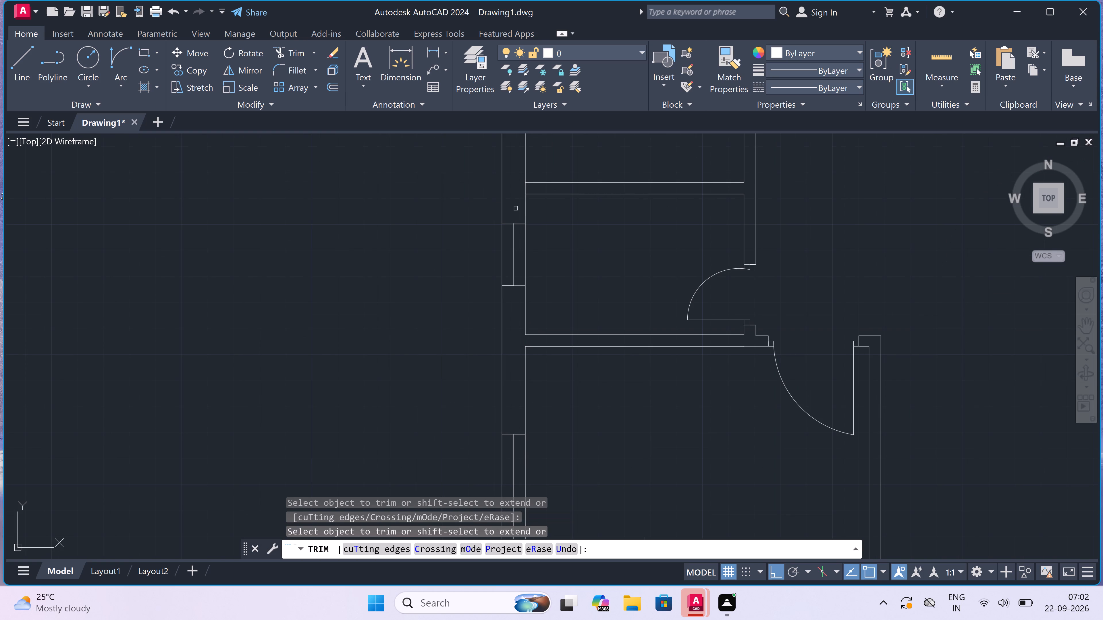
scroll(522, 184, up, 4)
click(529, 198)
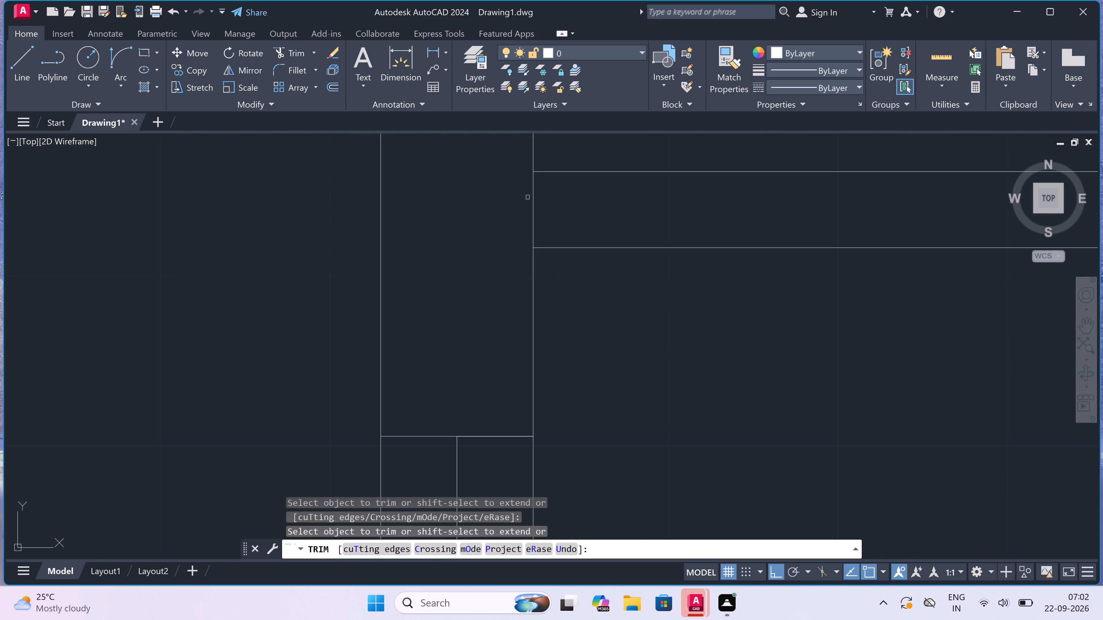
click(547, 203)
scroll(560, 235, down, 3)
scroll(581, 272, down, 2)
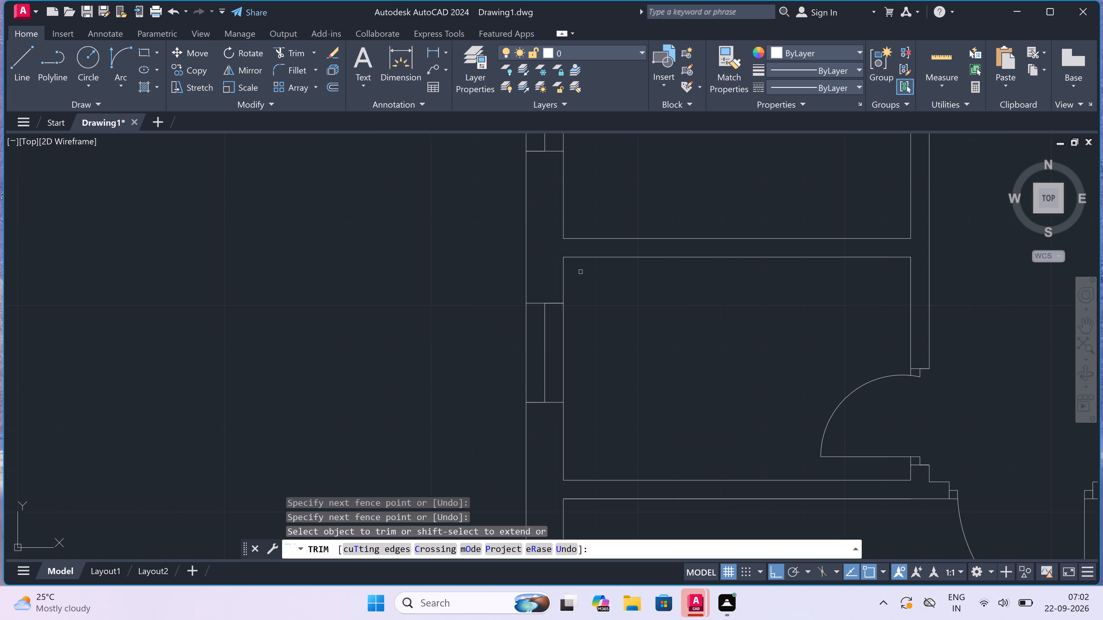
scroll(582, 274, down, 3)
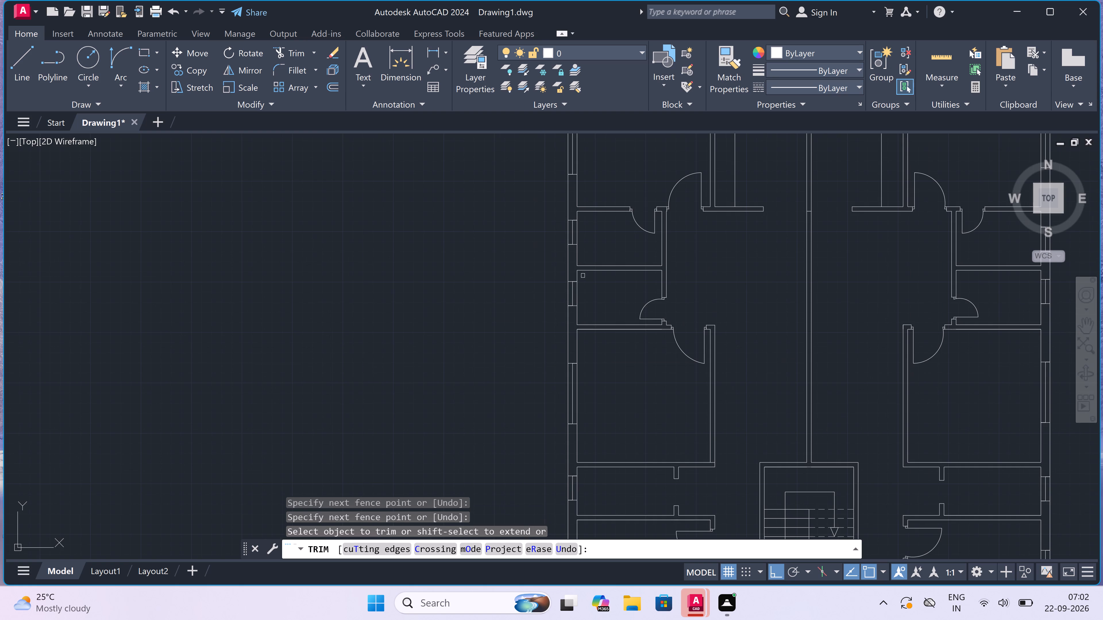
scroll(583, 279, down, 1)
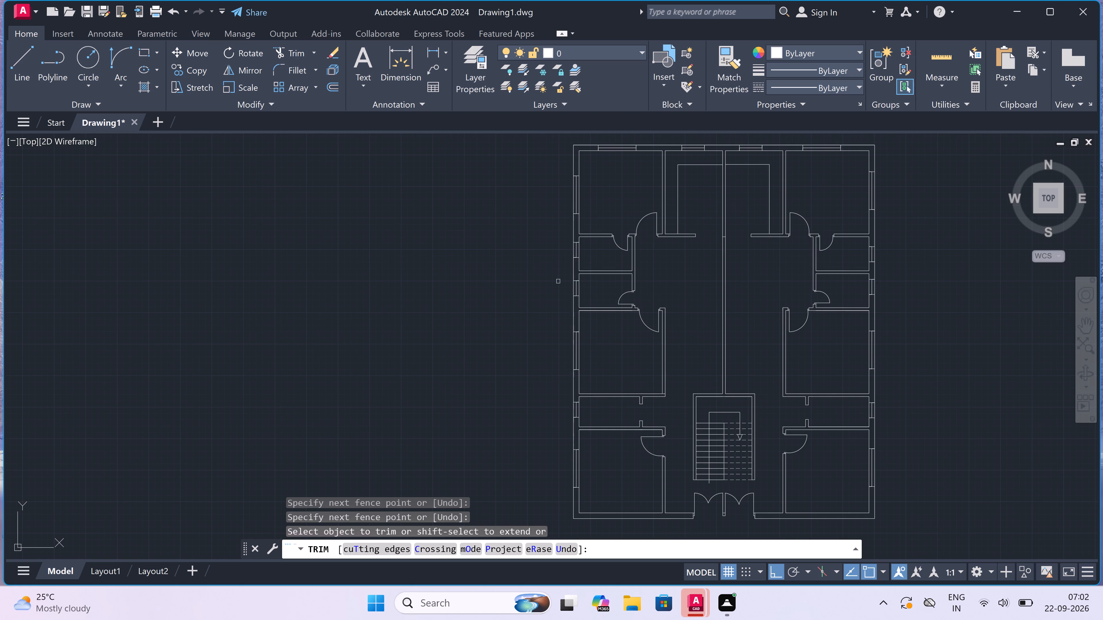
Draw a line 11'5" up the central wall's right-hand face from the staircase's top wall, ending with a line across the wall.
scroll(594, 281, down, 2)
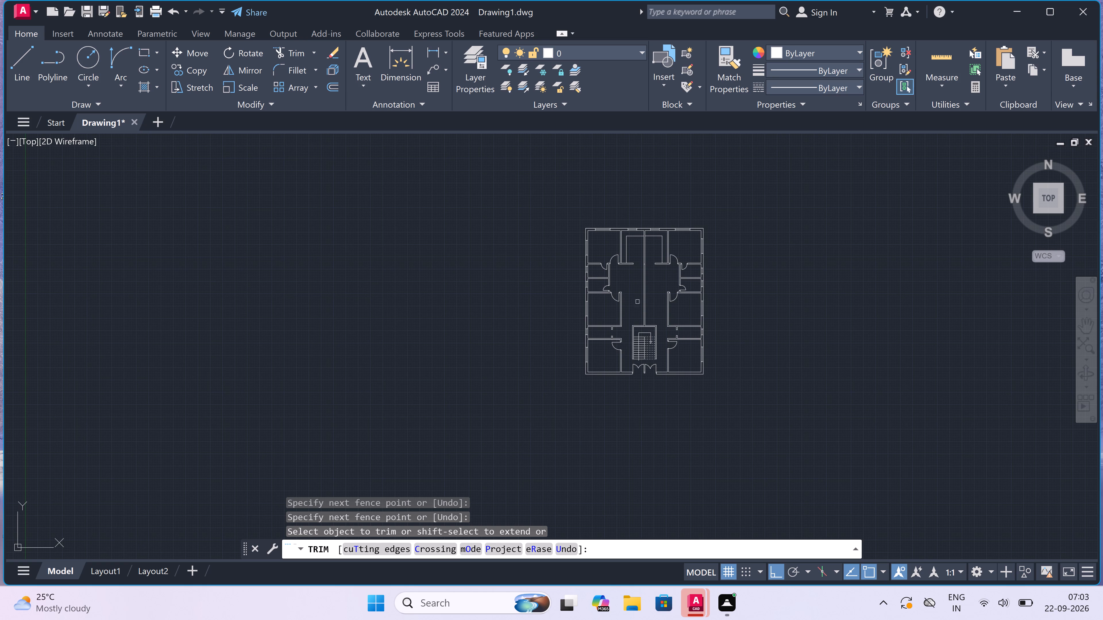
scroll(654, 276, up, 2)
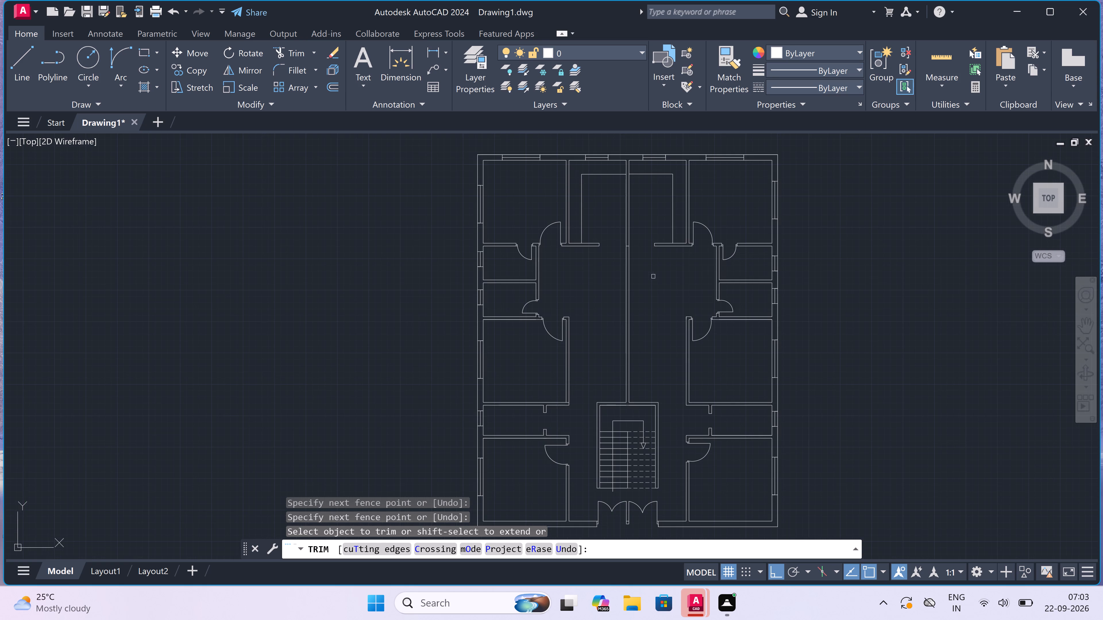
scroll(651, 278, up, 1)
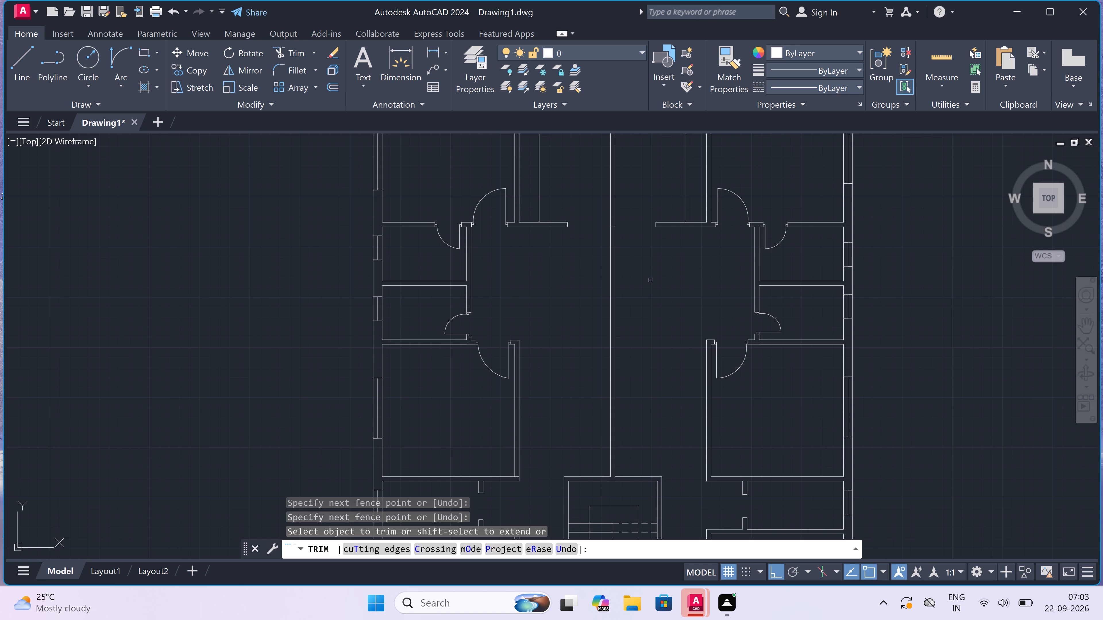
key(Escape)
text(l)
key(space)
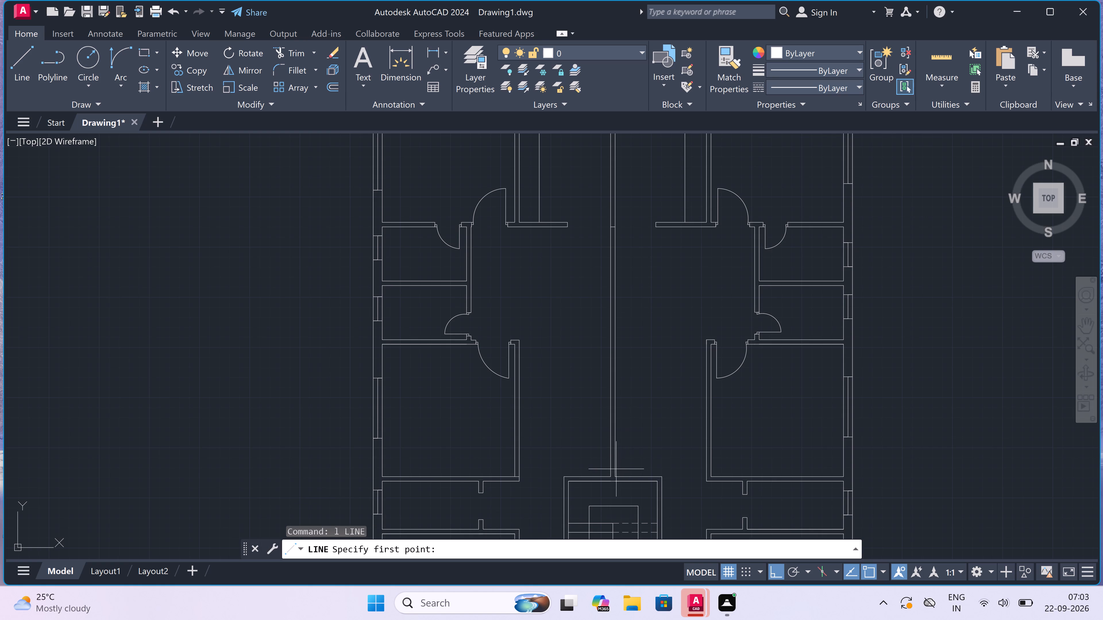
drag(615, 476, 615, 473)
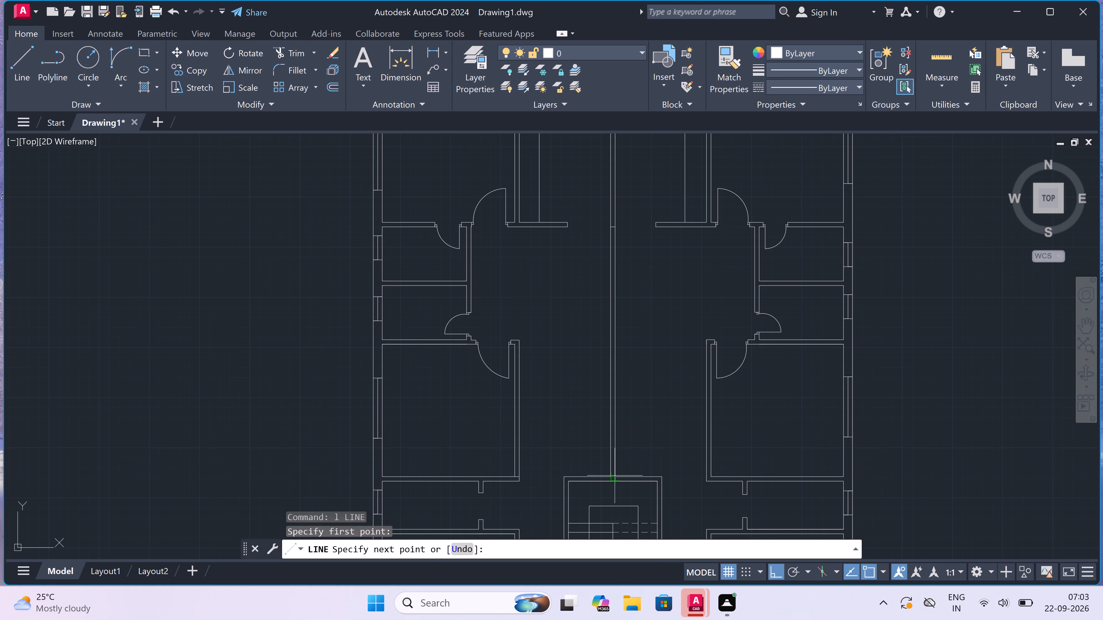
text(11'5")
key(space)
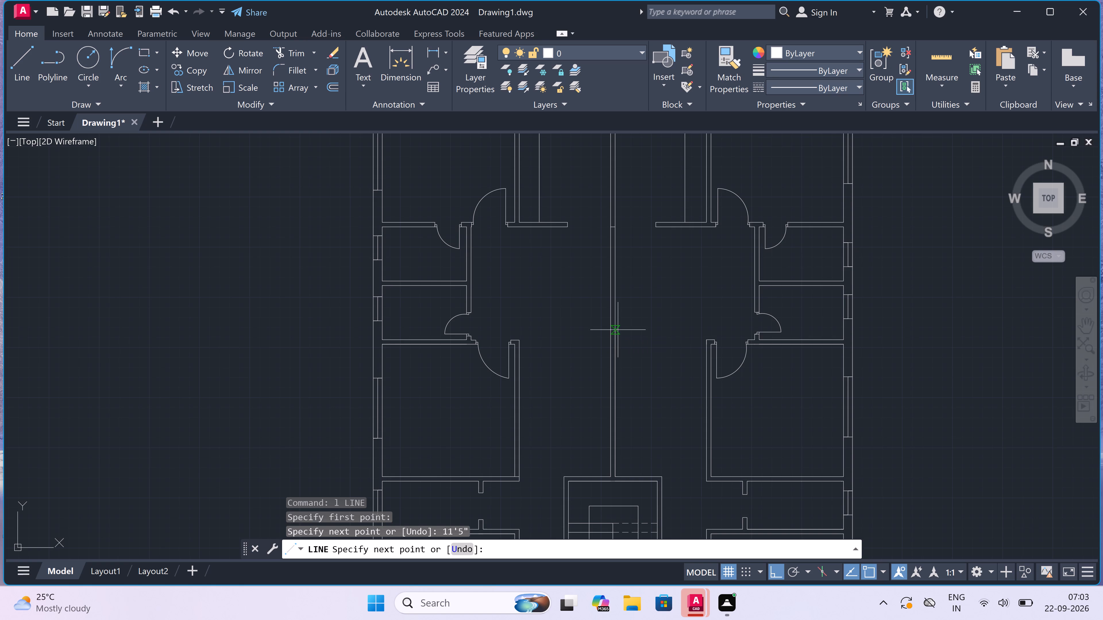
scroll(599, 326, up, 3)
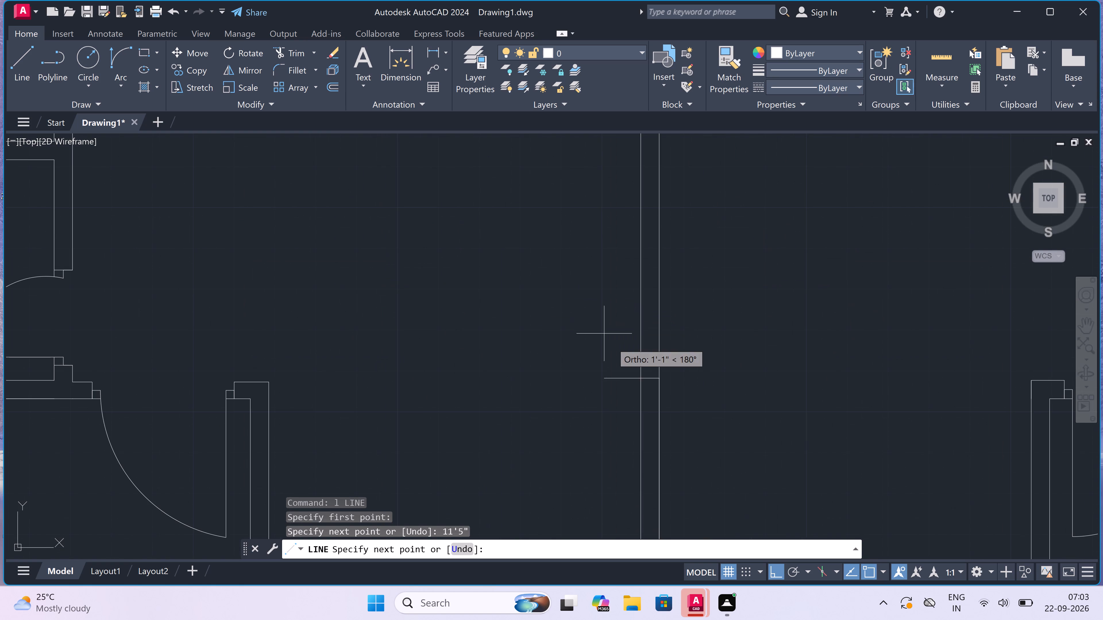
click(638, 377)
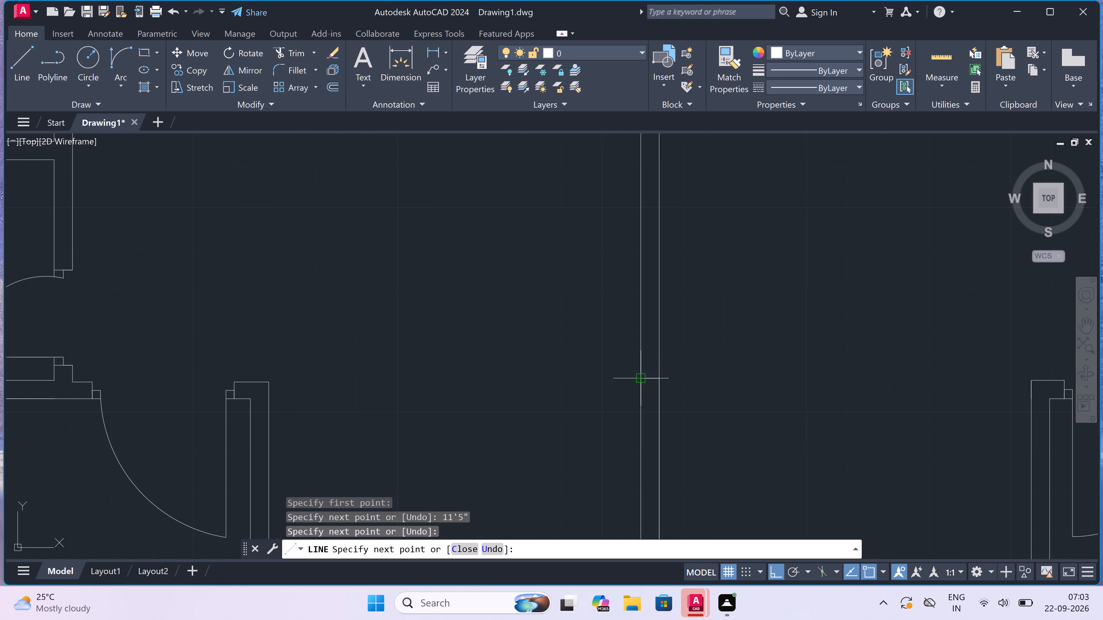
key(Escape)
Trim both central wall lines between the new end line and the level of the upper rooms' lower wall.
text(tr)
key(space)
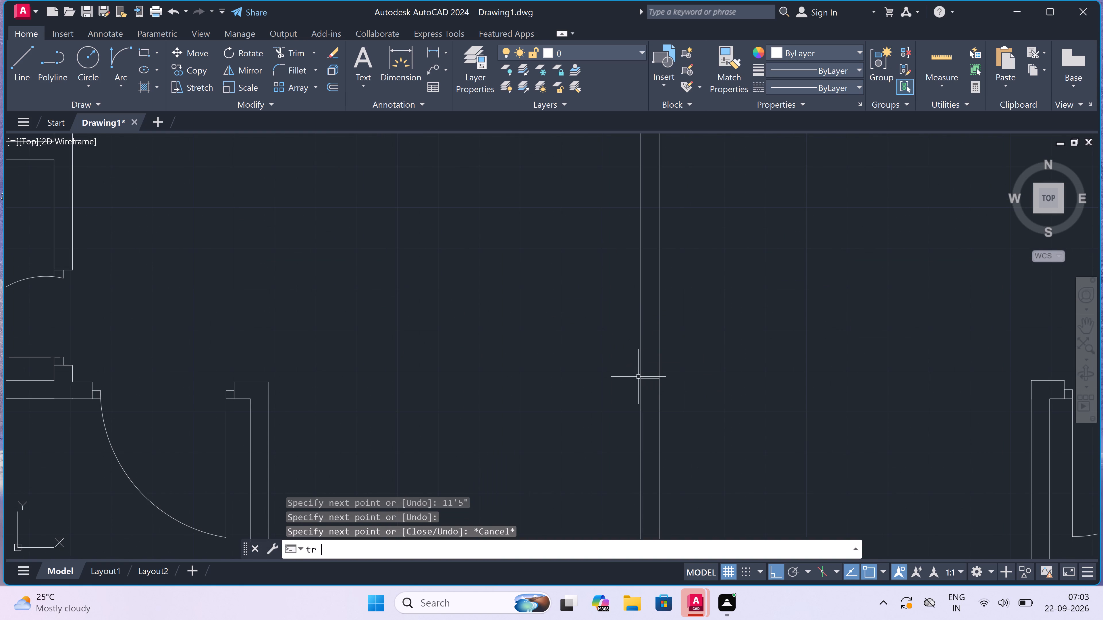
click(700, 288)
click(602, 289)
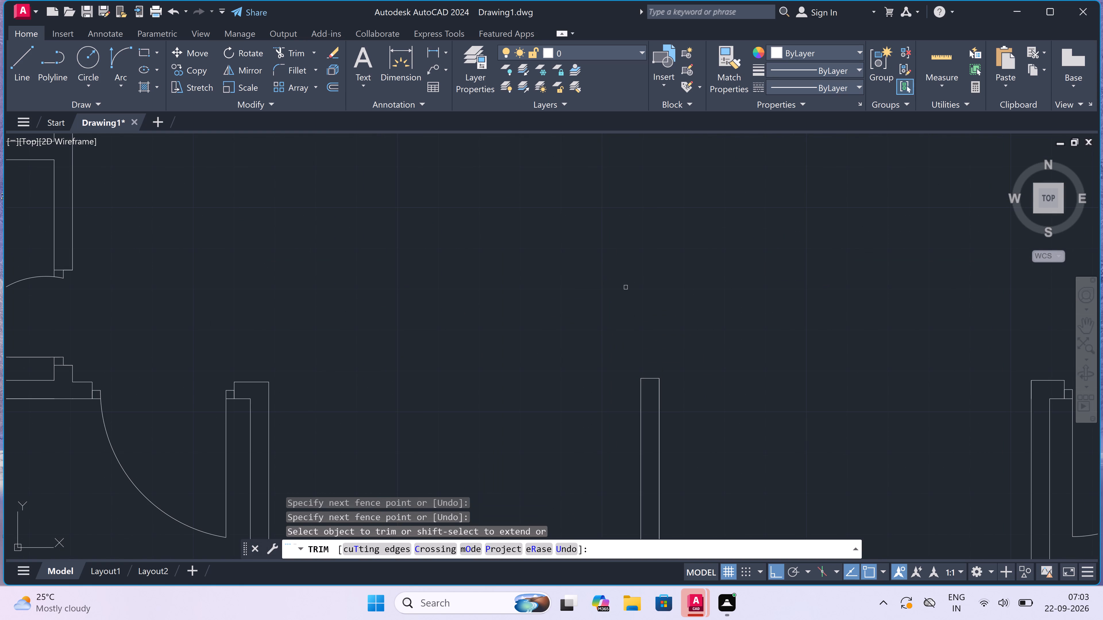
scroll(602, 289, down, 4)
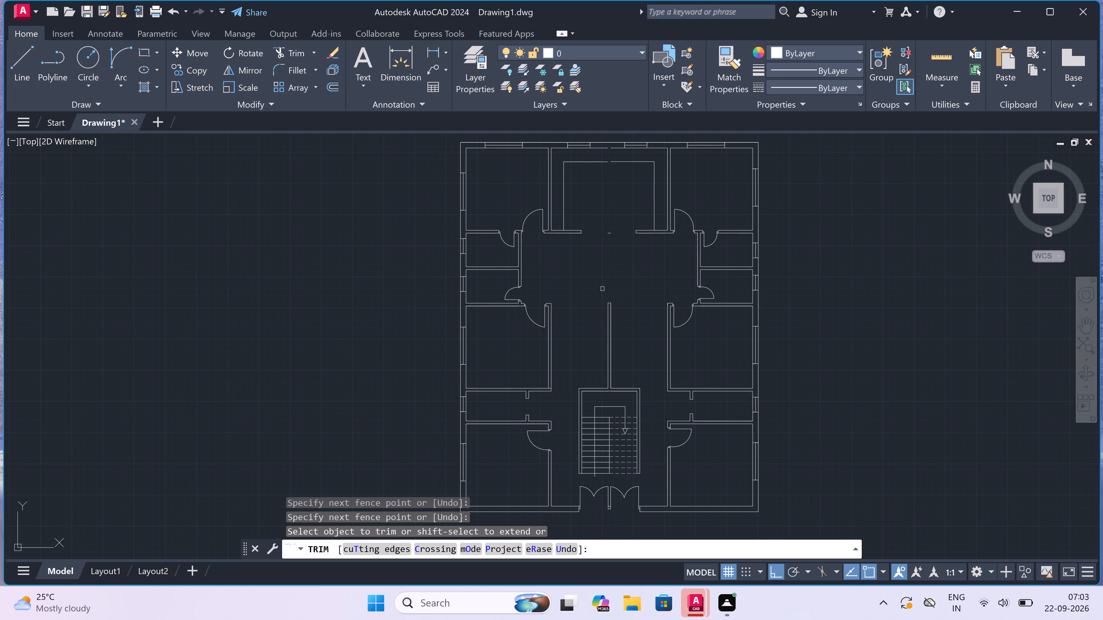
key(ctrl+z)
scroll(602, 289, down, 4)
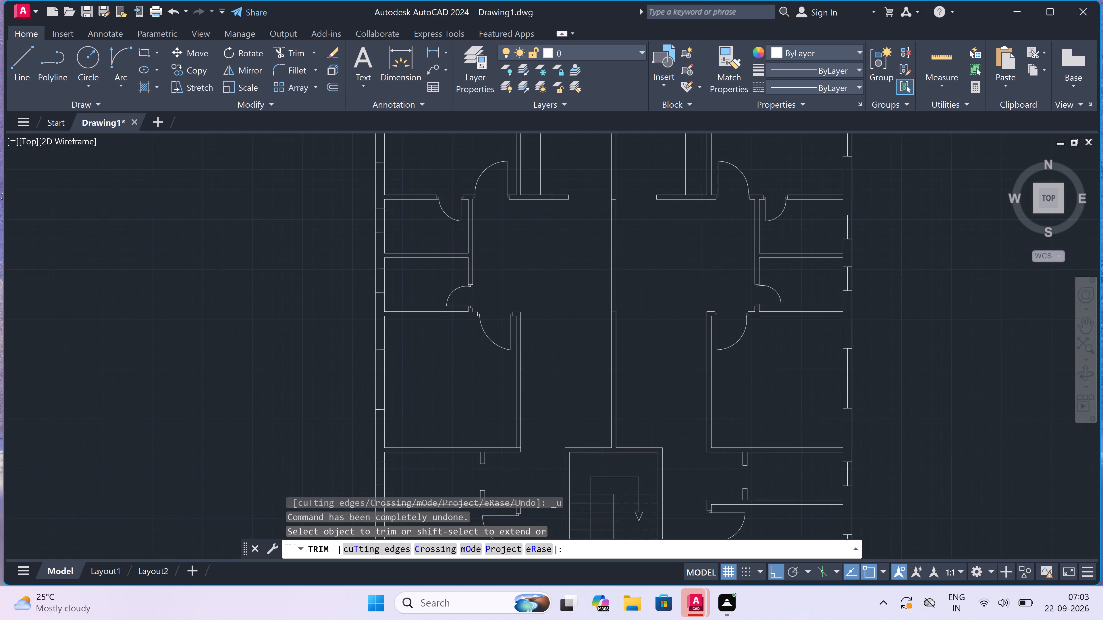
click(602, 285)
click(632, 268)
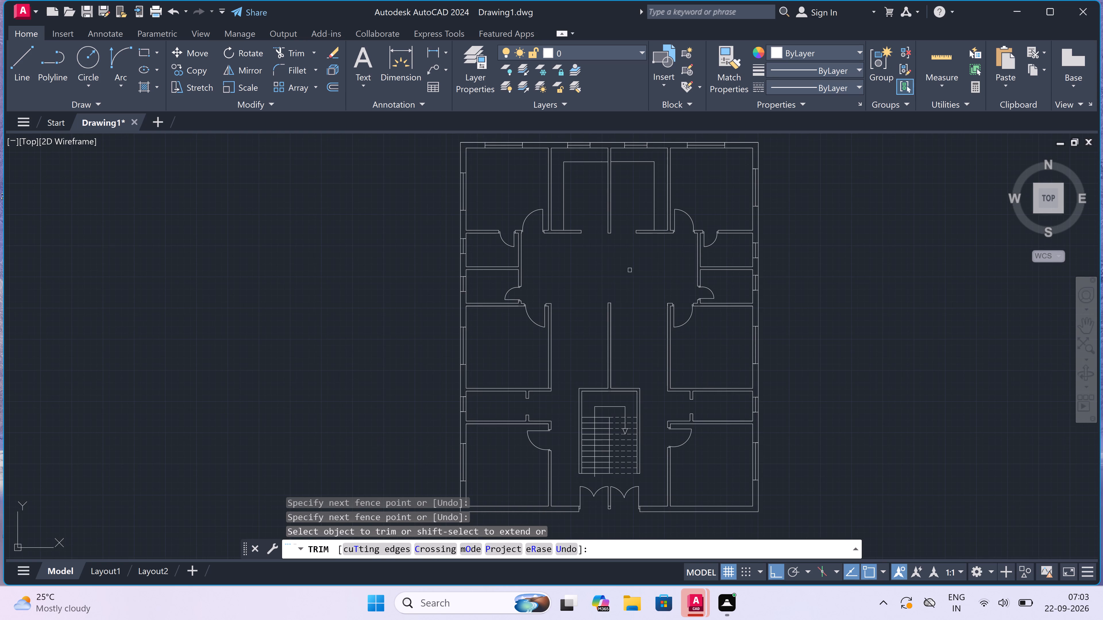
key(Escape)
On layer line1, draw two dashed lines across the central wall's gap, continuing both wall faces.
scroll(620, 201, up, 3)
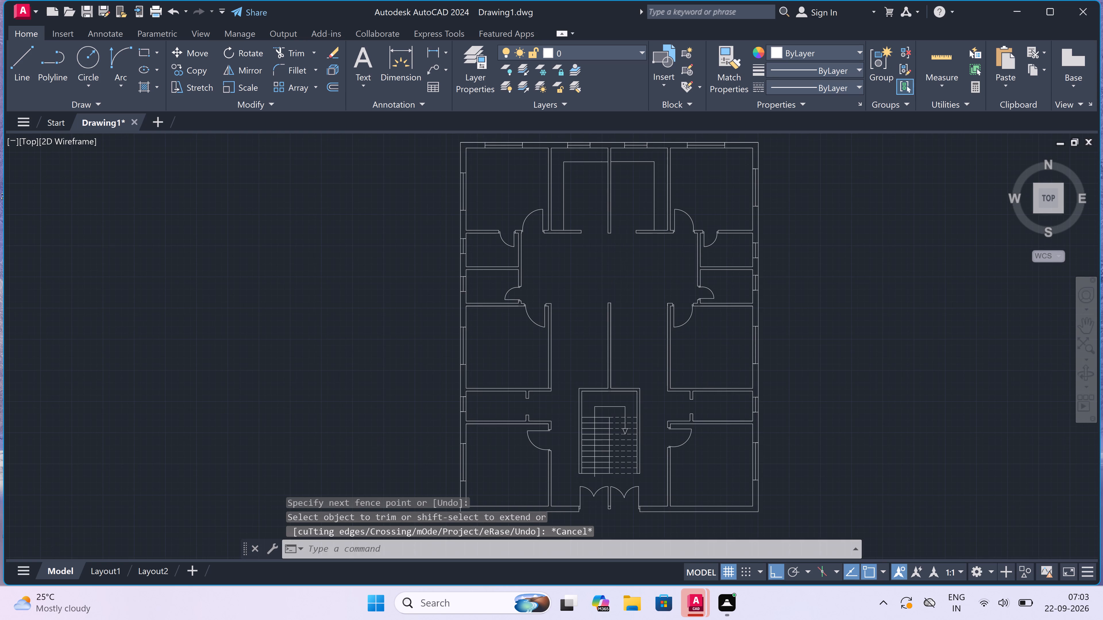
scroll(620, 201, down, 1)
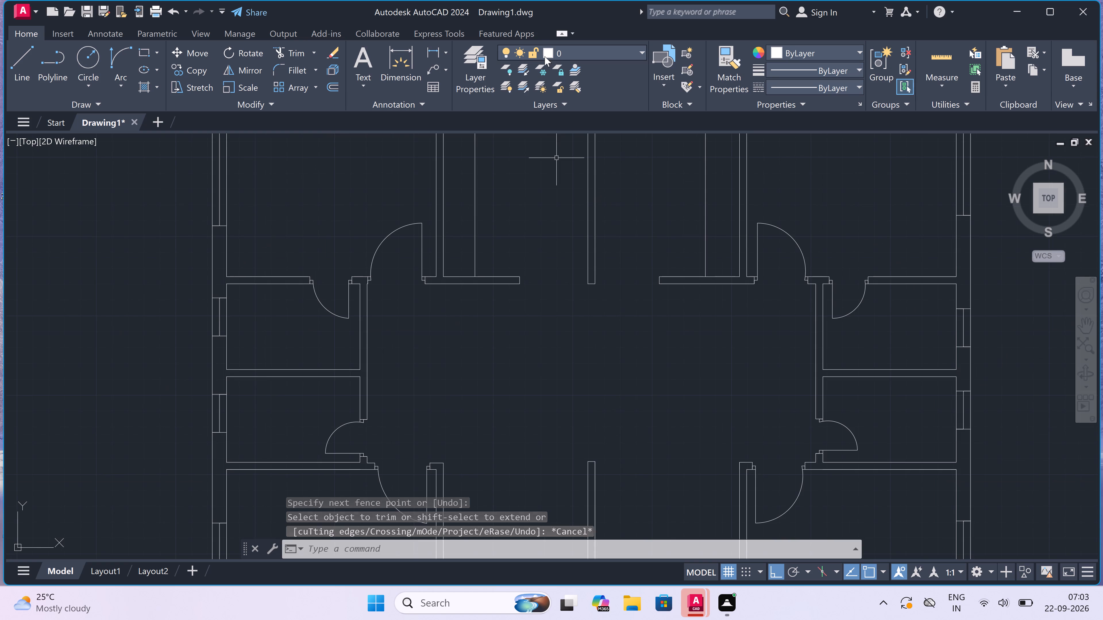
click(551, 53)
click(600, 88)
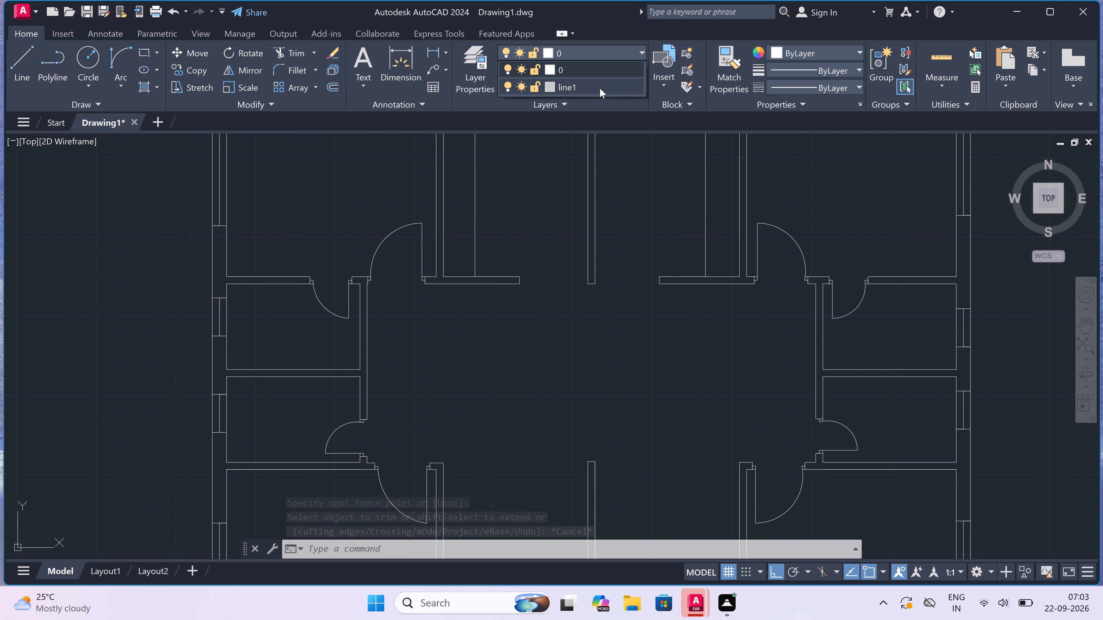
key(l)
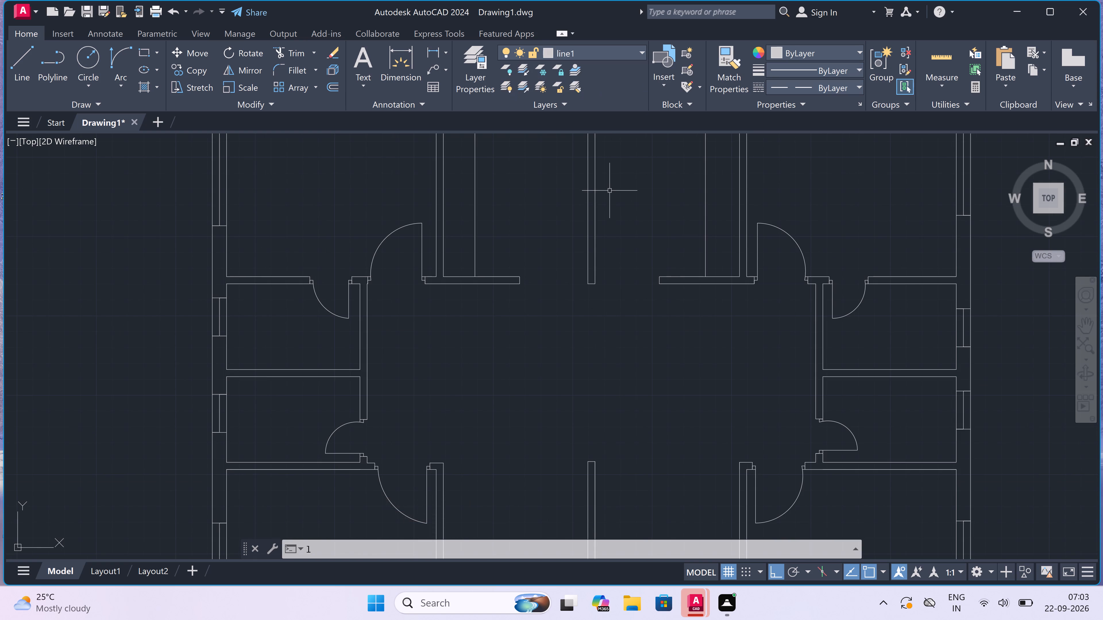
key(space)
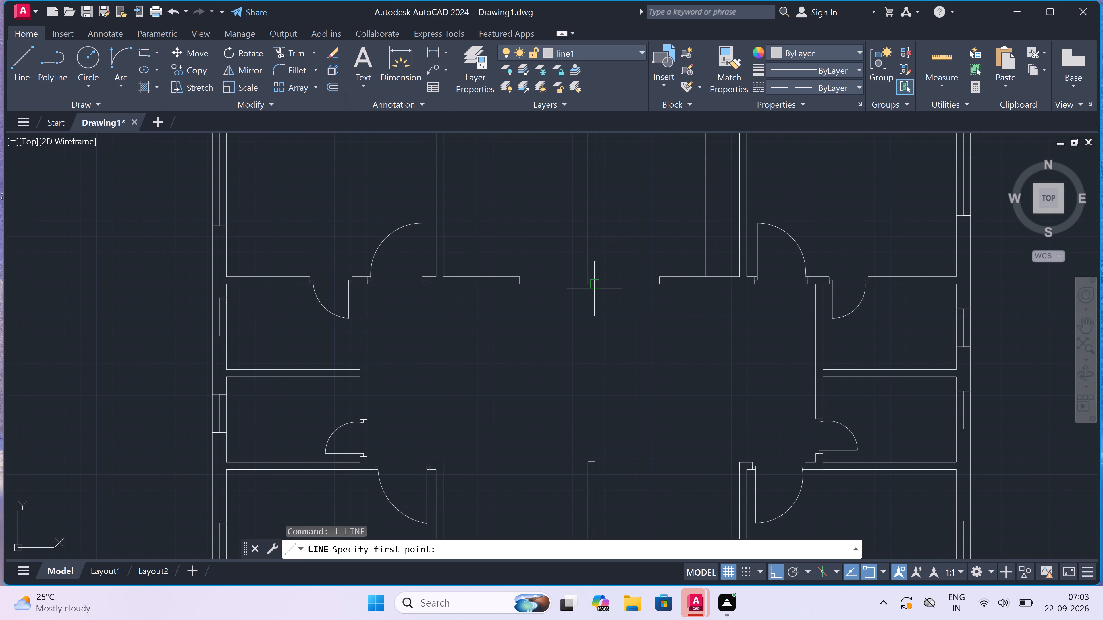
click(594, 287)
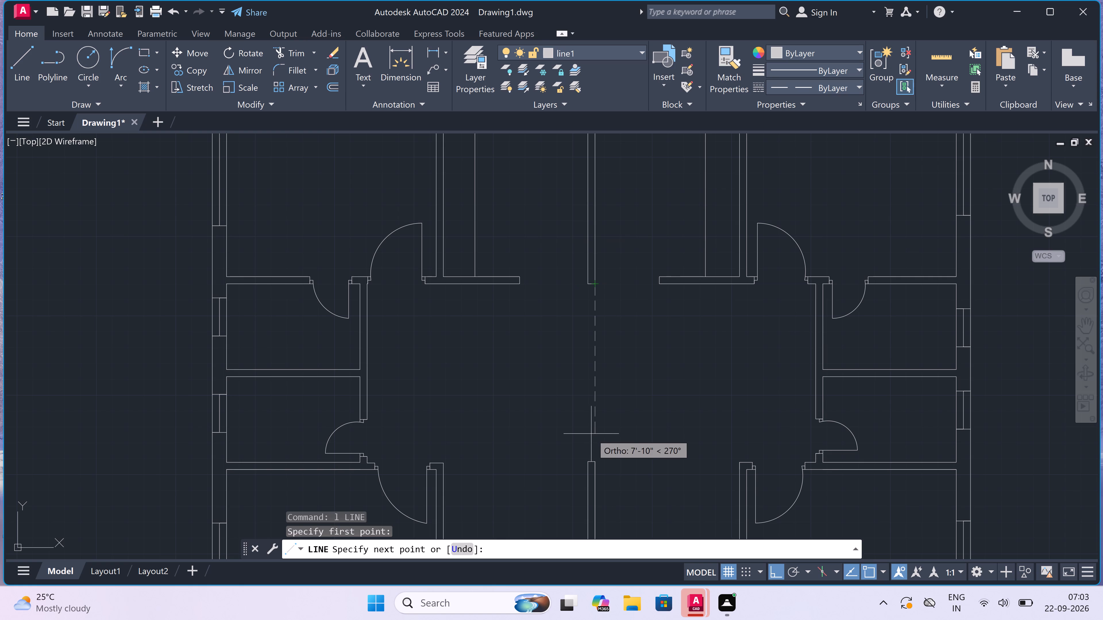
click(593, 462)
key(Escape)
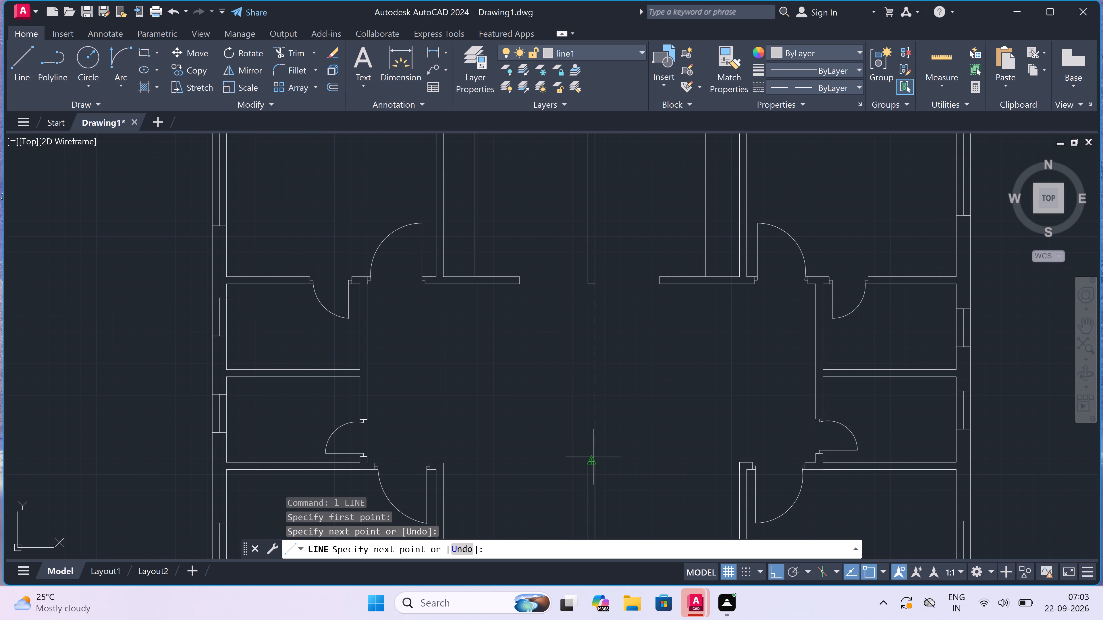
key(space)
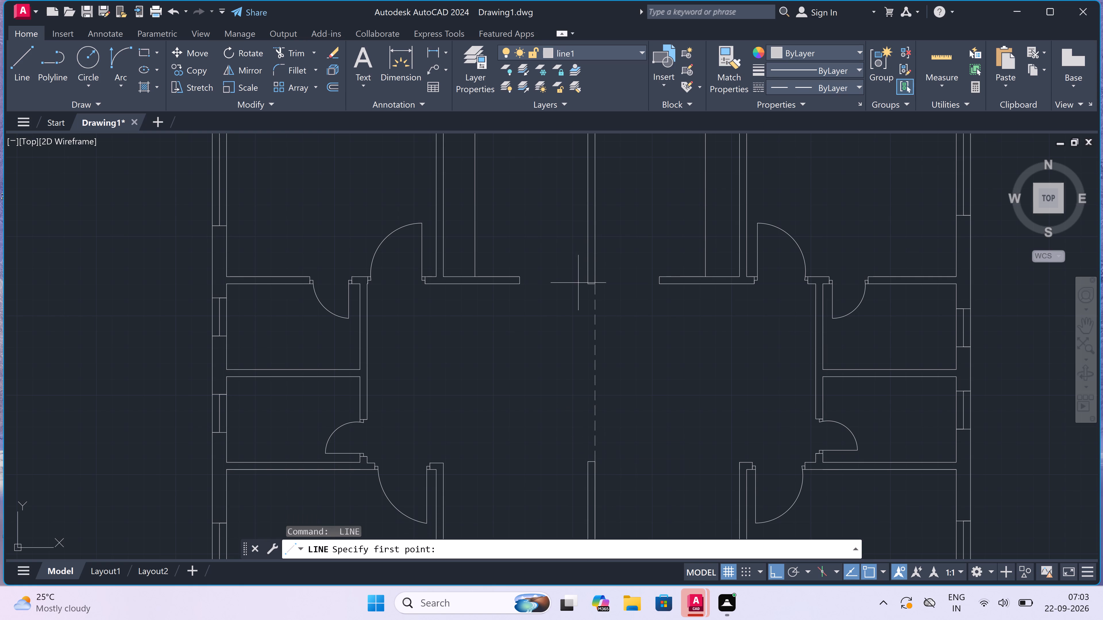
double_click(584, 285)
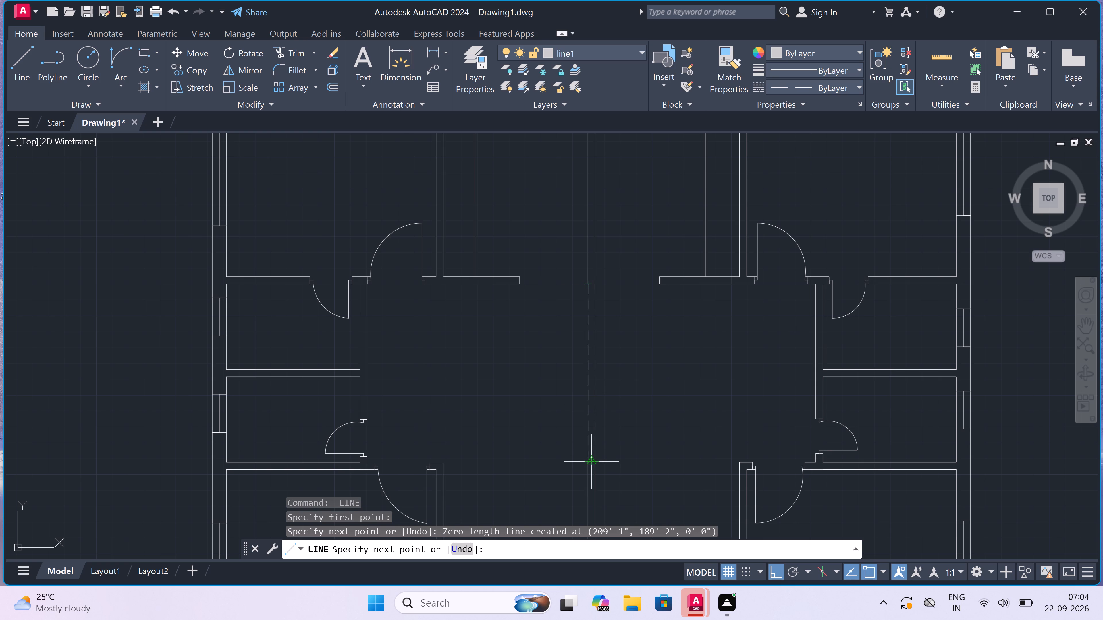
scroll(592, 460, up, 1)
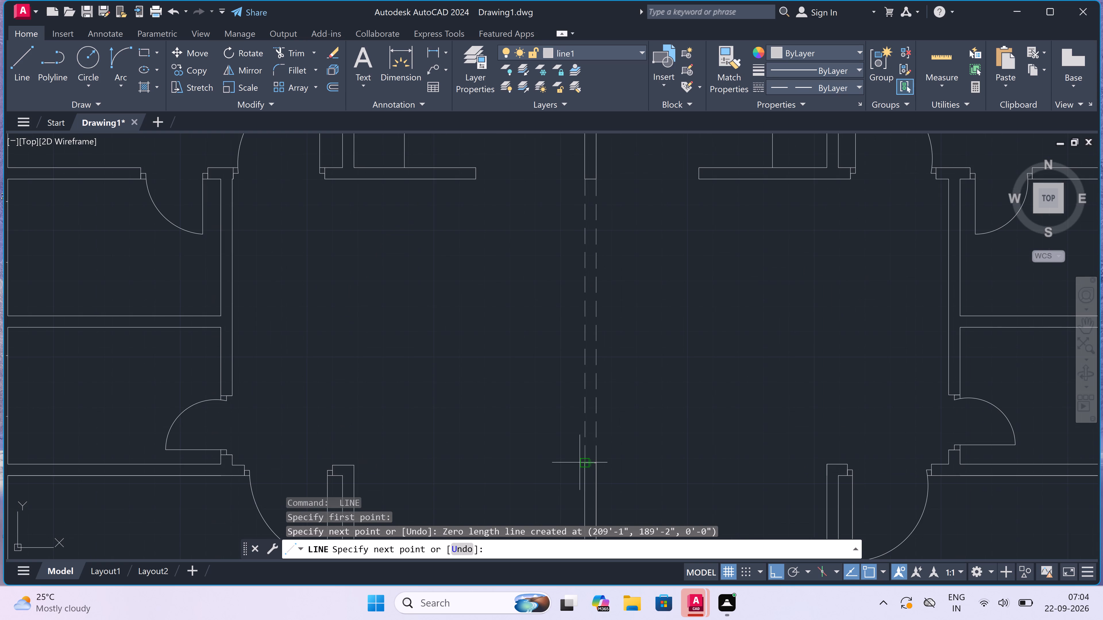
click(583, 464)
key(Escape)
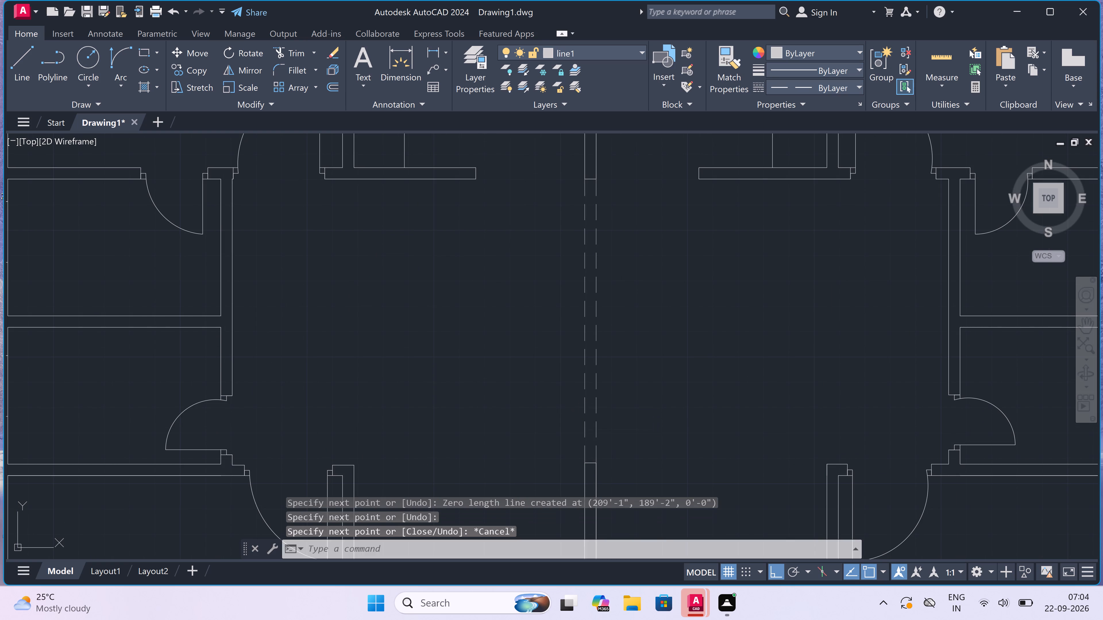
Draw a window end line across the bottom outer wall of the bottom-left room, near the building's left-hand corner.
scroll(571, 352, down, 3)
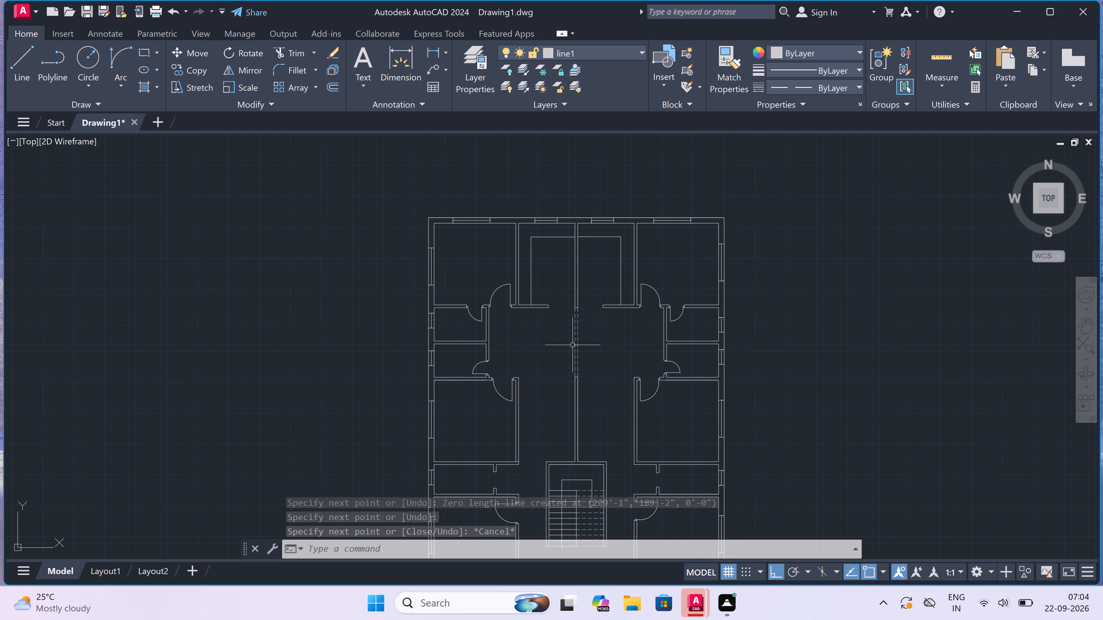
scroll(566, 330, down, 2)
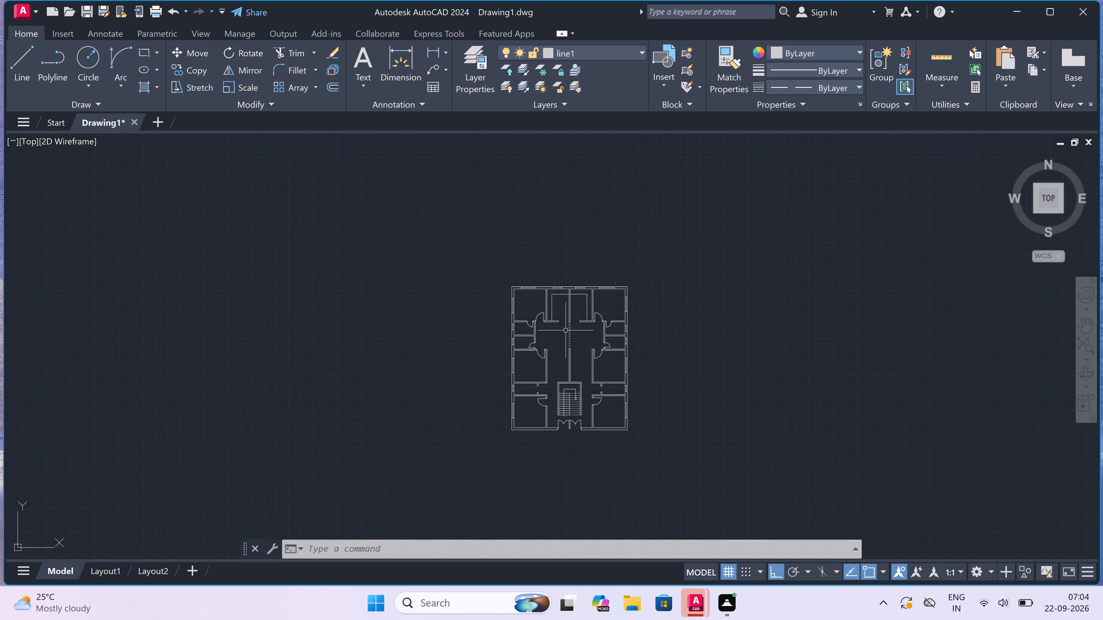
scroll(566, 330, up, 1)
scroll(566, 330, down, 1)
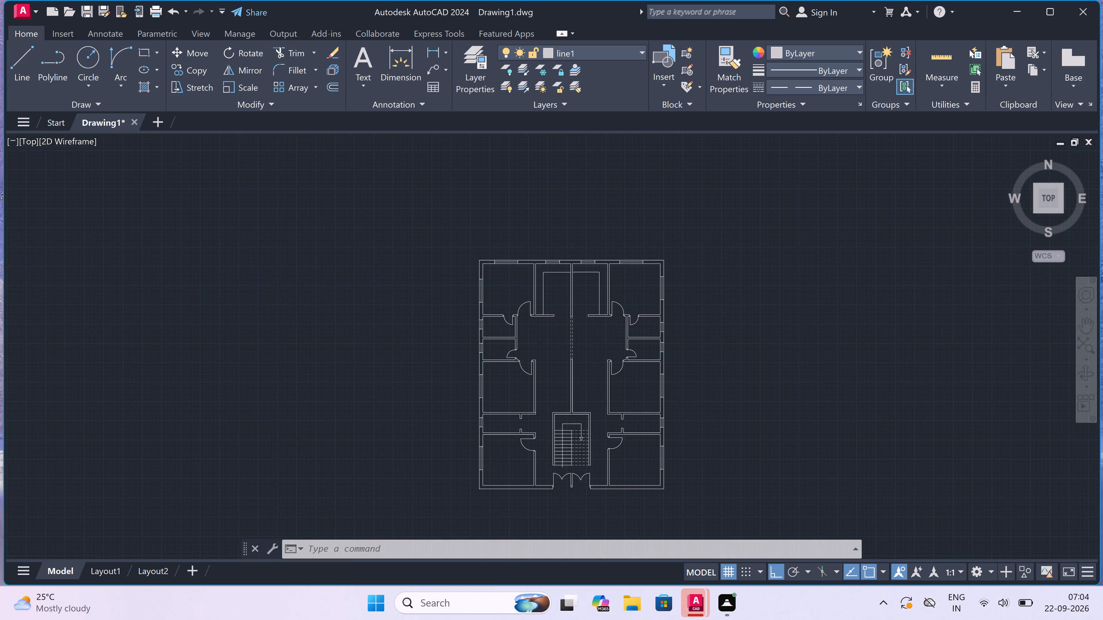
scroll(566, 330, down, 1)
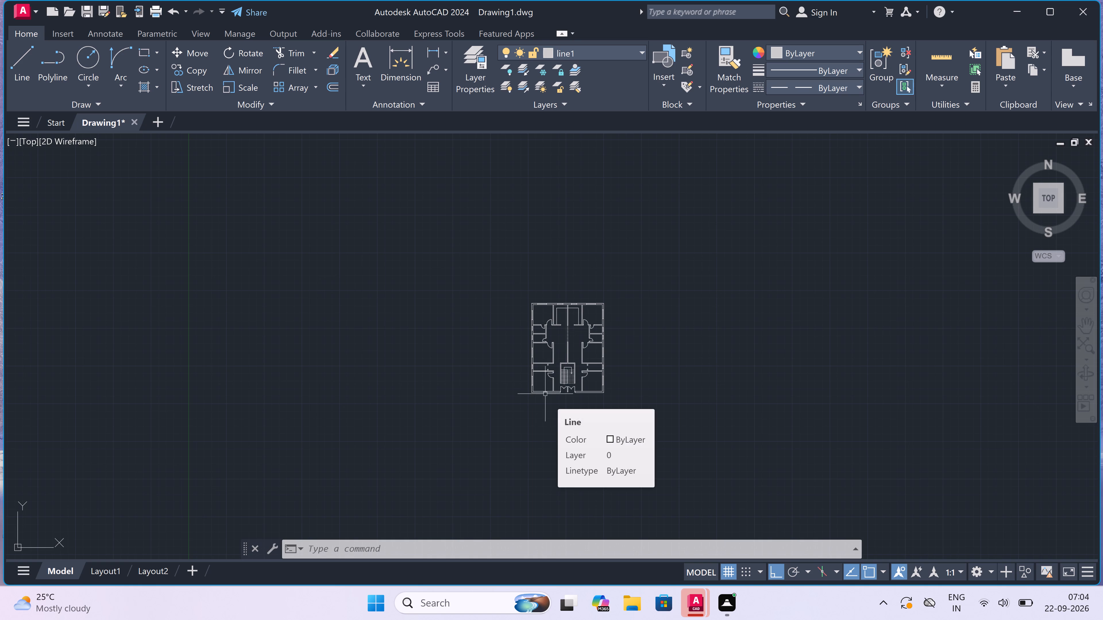
scroll(545, 394, up, 3)
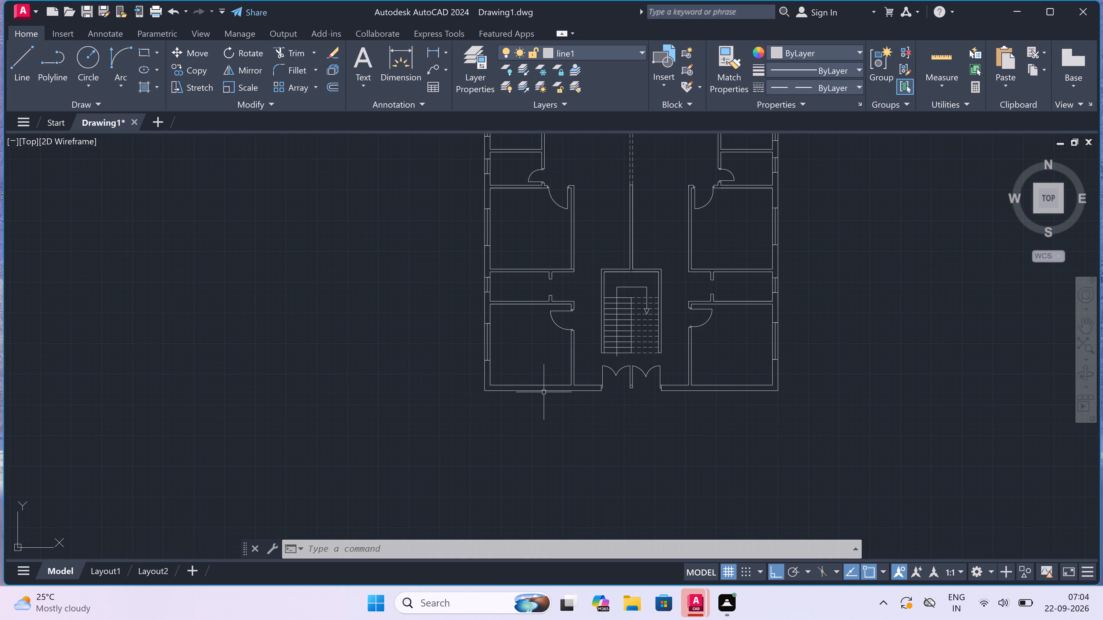
scroll(531, 373, up, 2)
text(l)
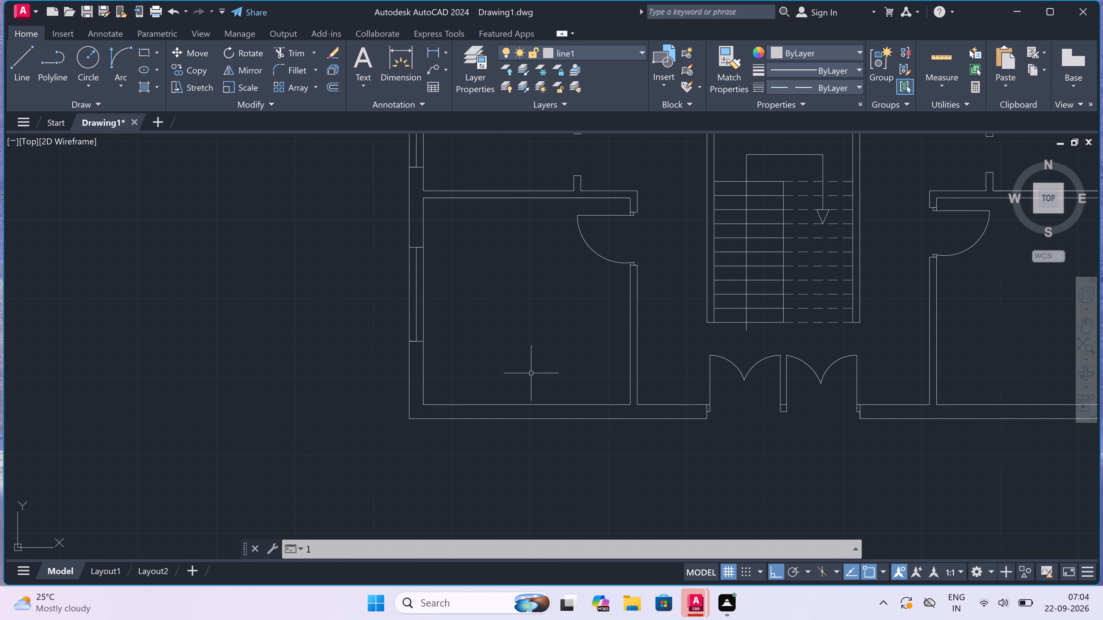
key(space)
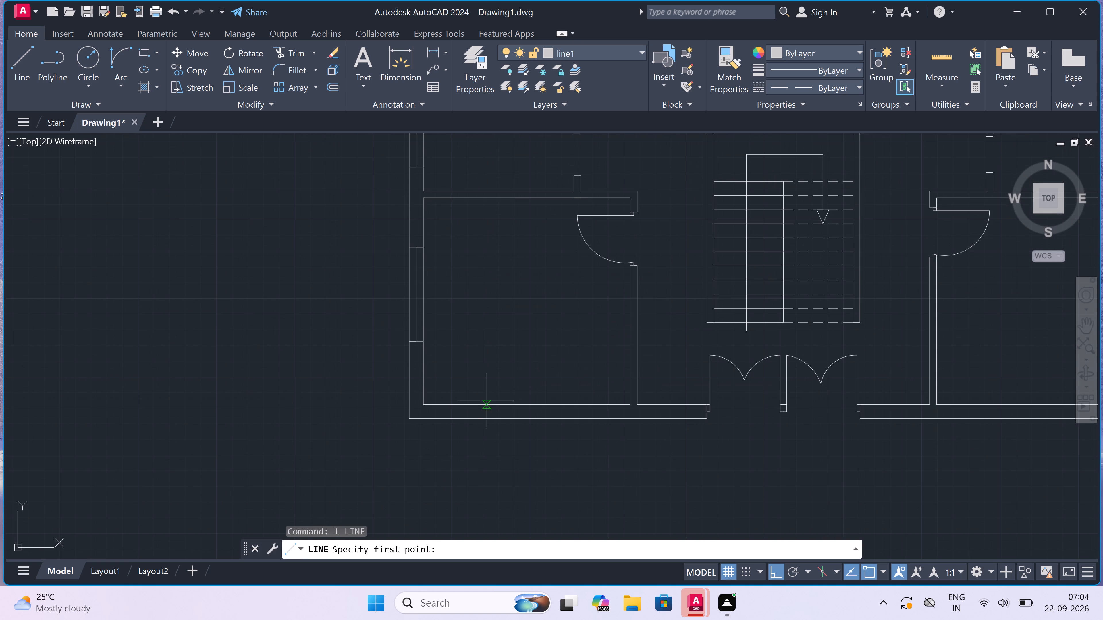
click(459, 403)
click(463, 420)
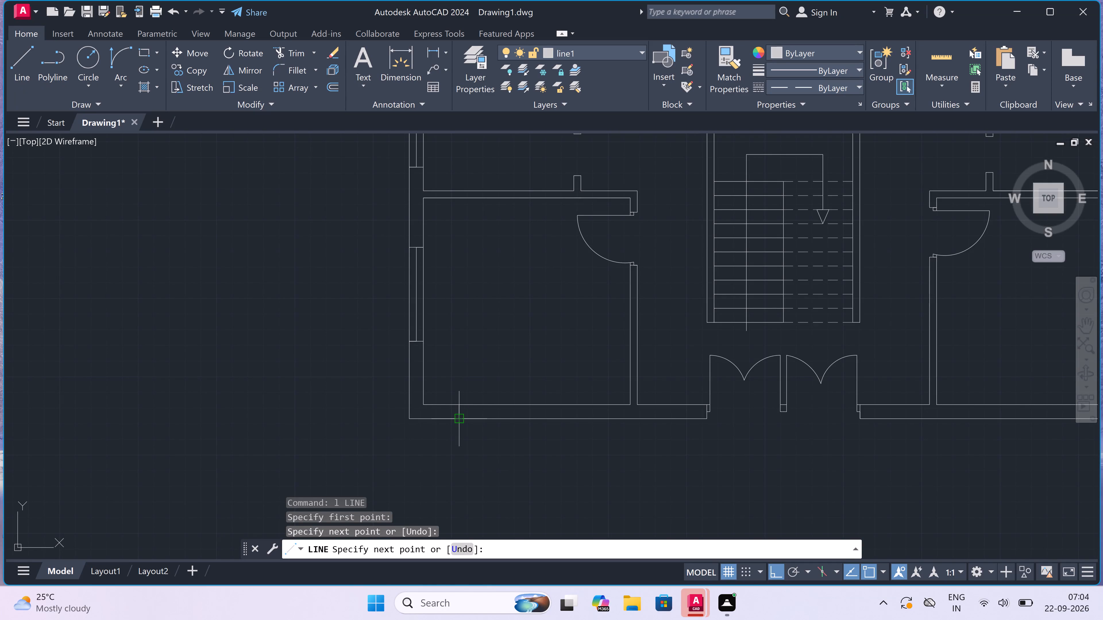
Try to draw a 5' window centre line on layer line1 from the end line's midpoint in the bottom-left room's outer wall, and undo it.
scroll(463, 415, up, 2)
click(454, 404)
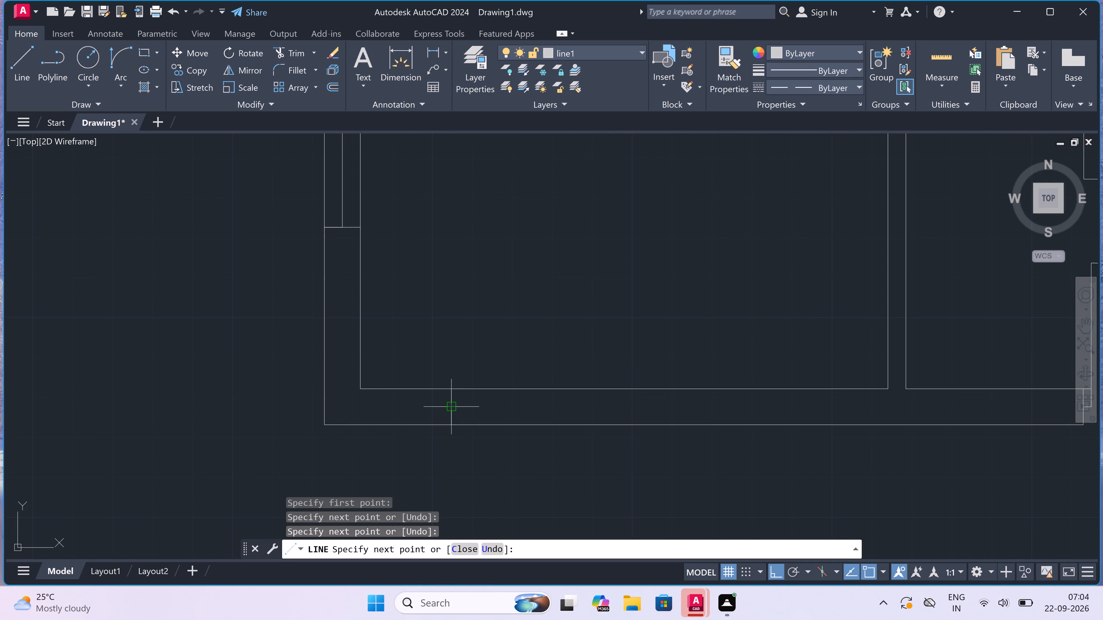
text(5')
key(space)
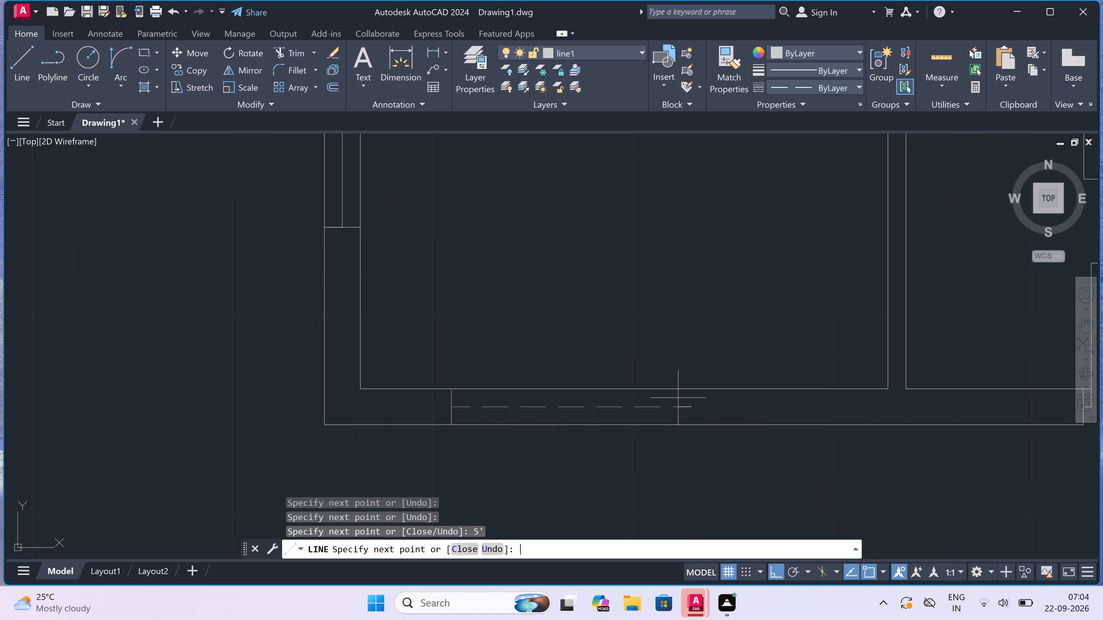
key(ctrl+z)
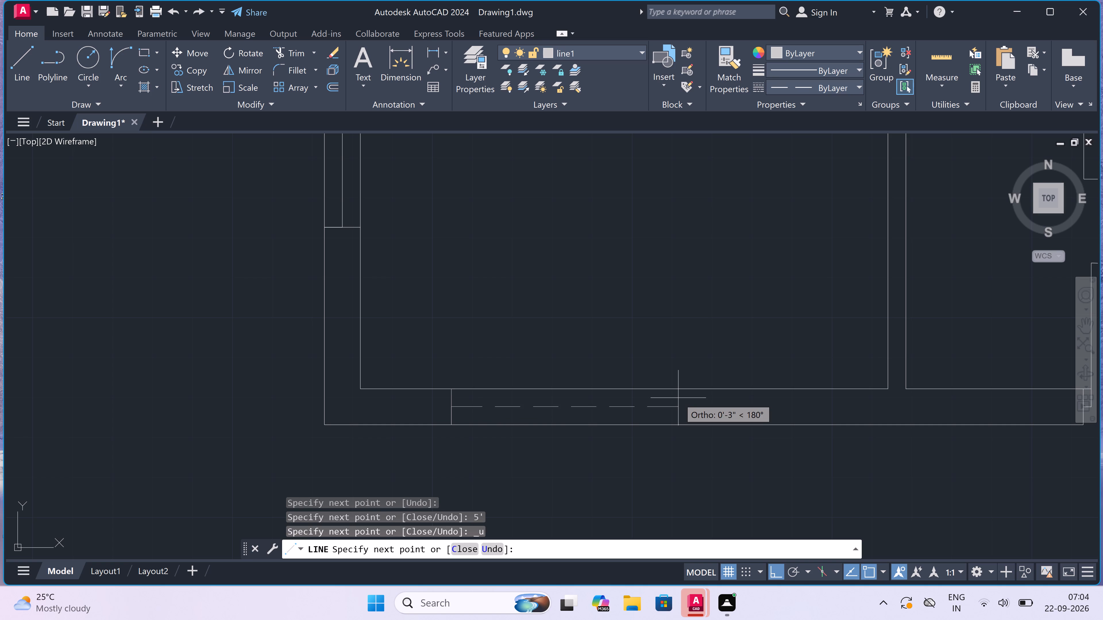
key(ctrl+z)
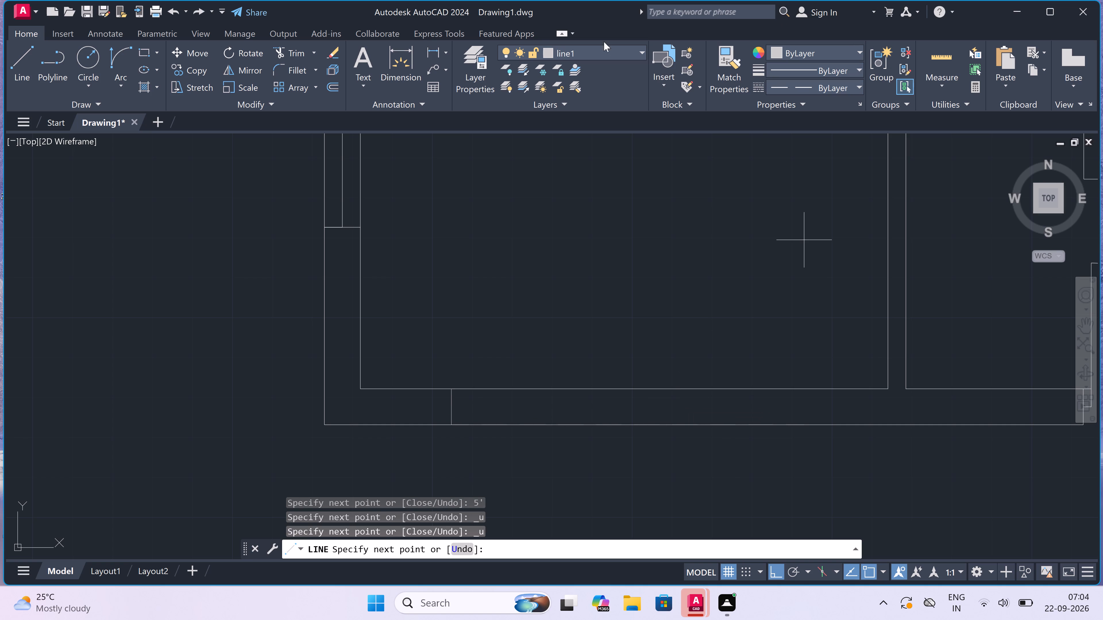
On layer 0, draw the bottom-left window's 5' centre line from the end line's midpoint, and close it with a second line across the wall.
click(568, 46)
click(579, 69)
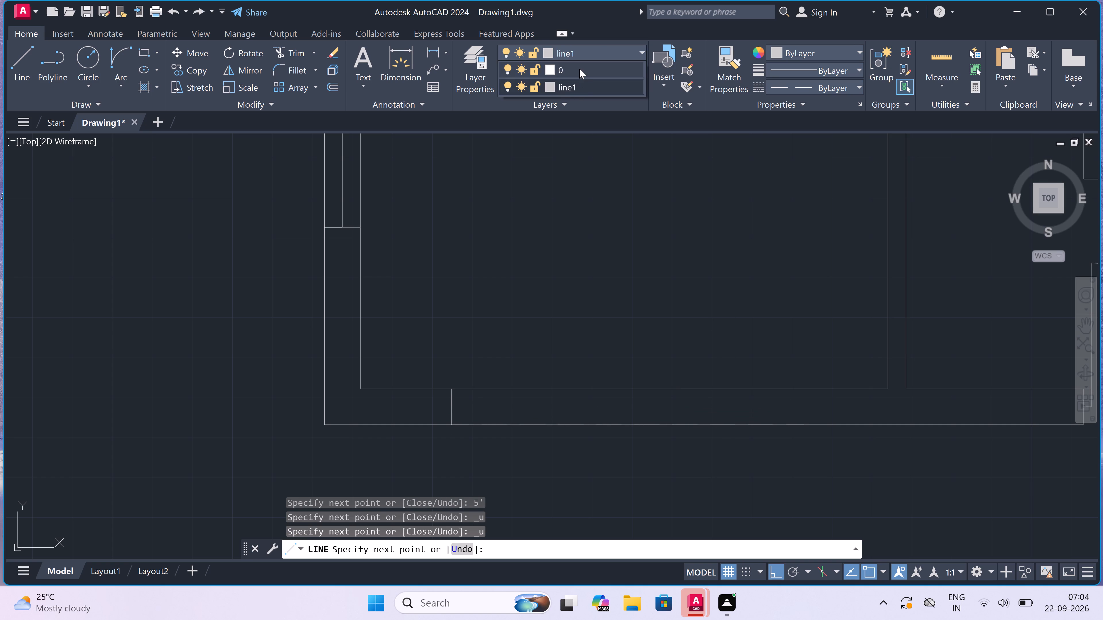
text(')
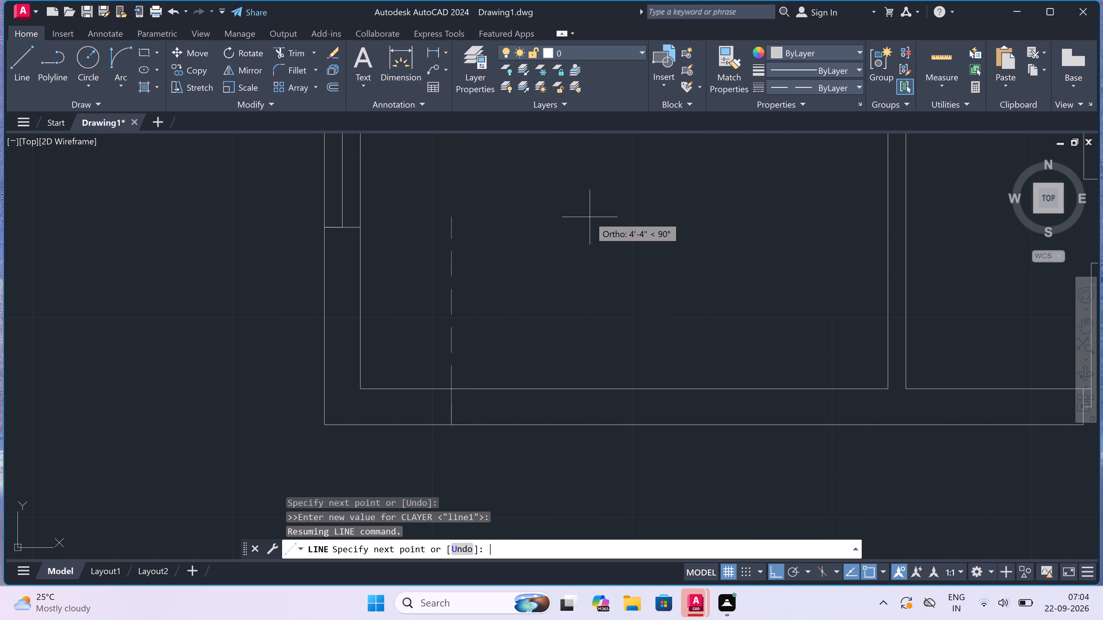
key(space)
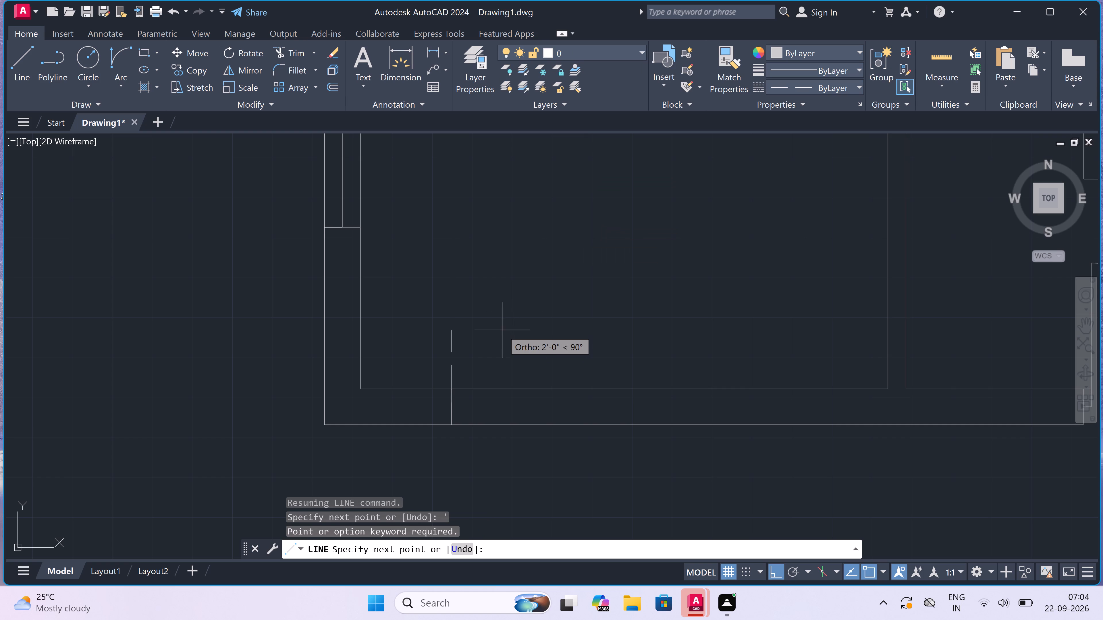
key(Escape)
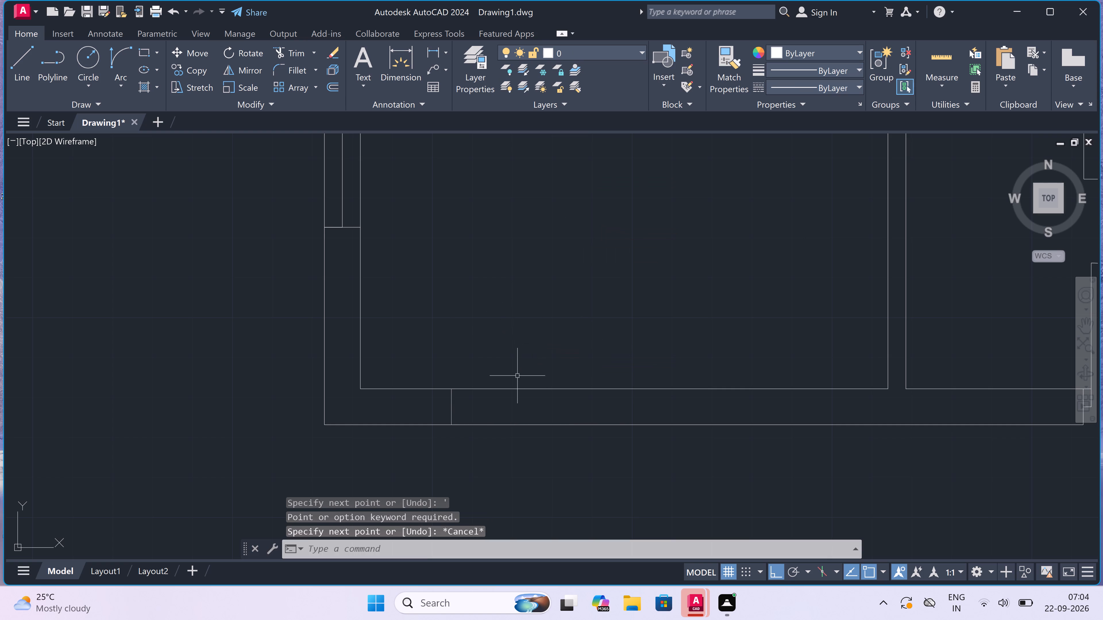
key(space)
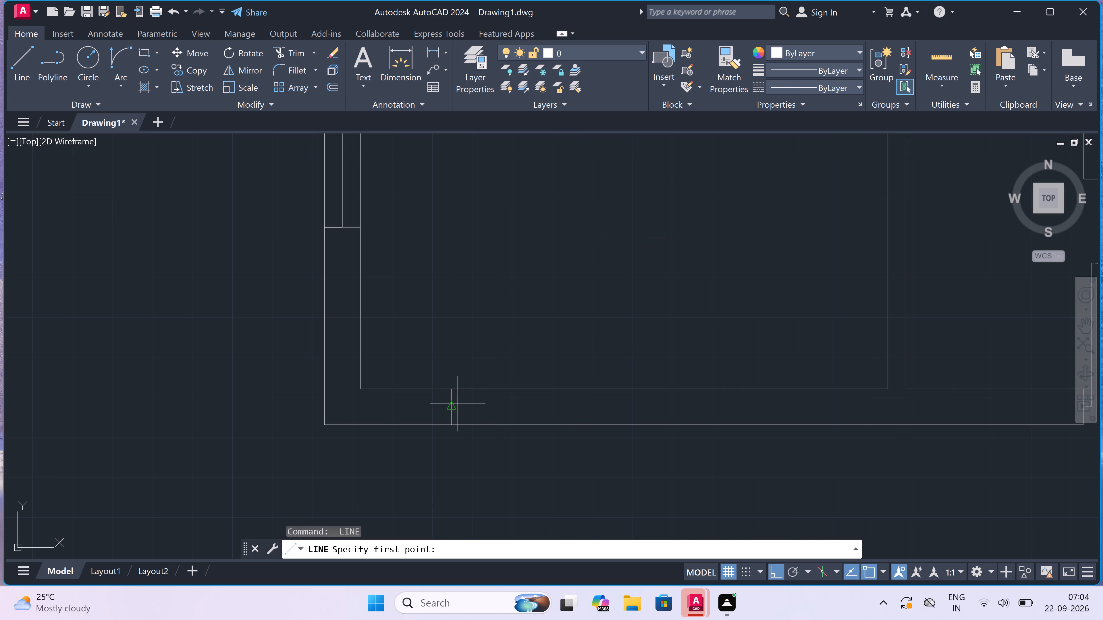
click(447, 409)
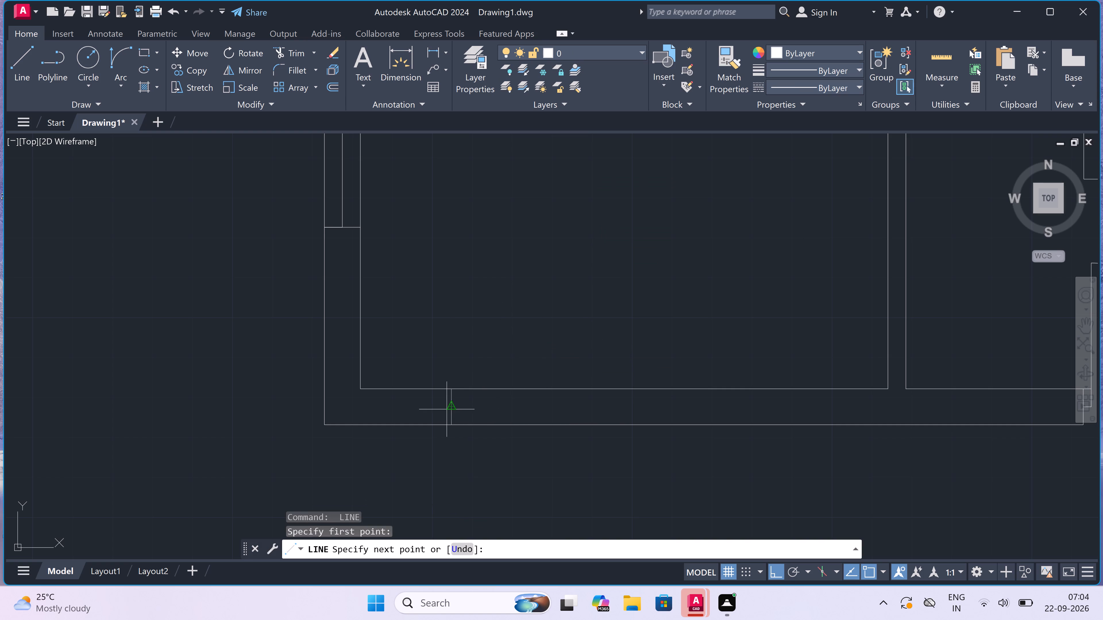
text(5')
key(space)
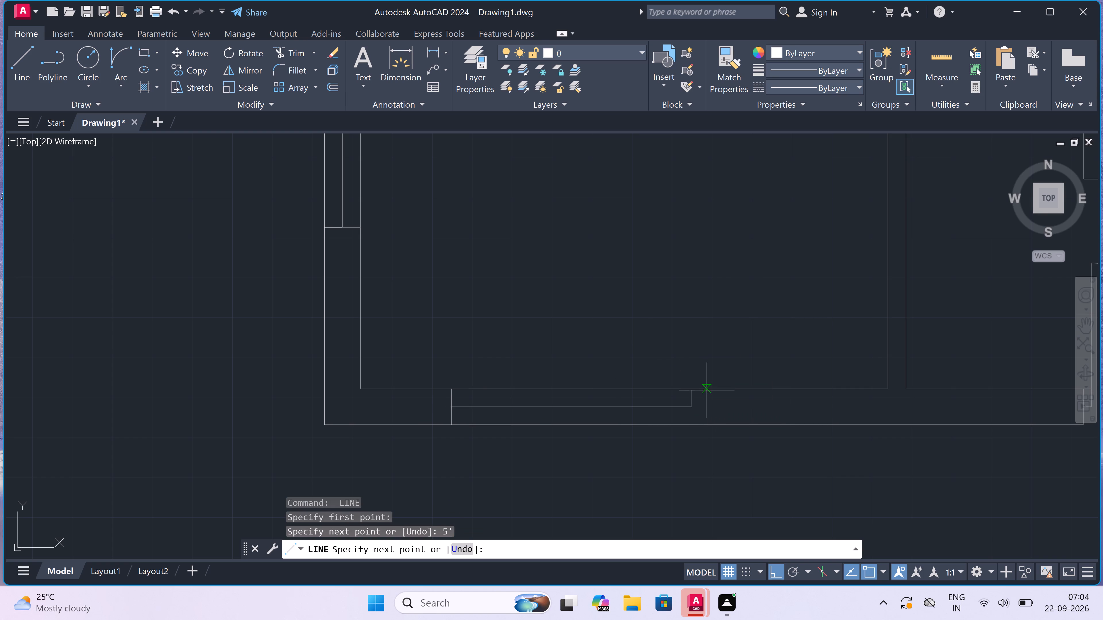
click(692, 393)
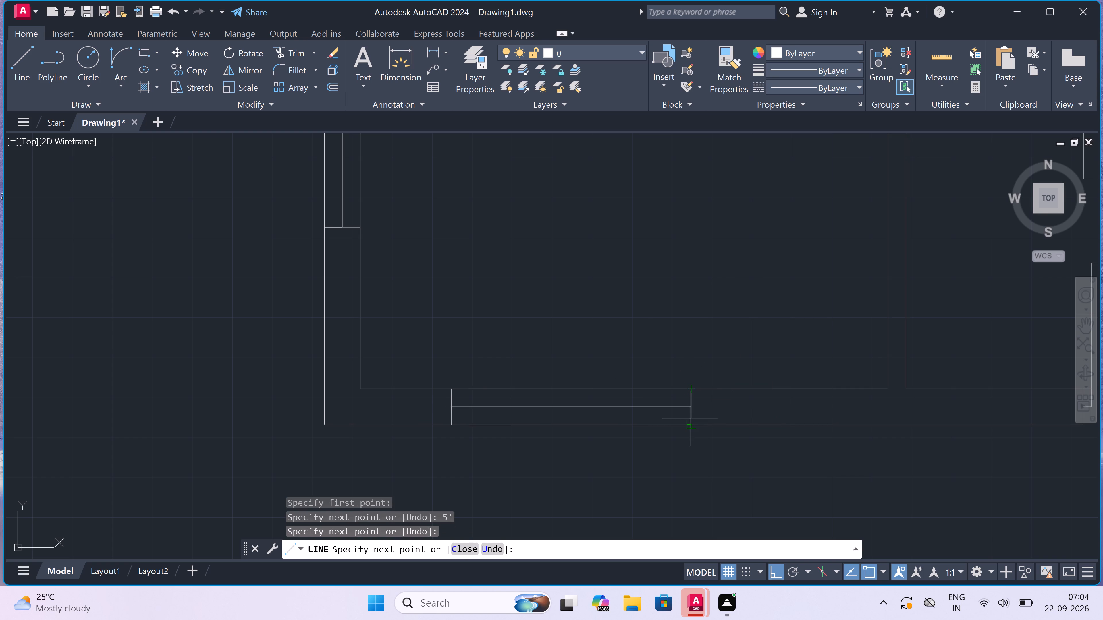
click(690, 427)
key(Escape)
Draw a matching 5' window in the bottom-right room's bottom outer wall, with a centre line and an end line across the wall on each side.
scroll(620, 399, down, 1)
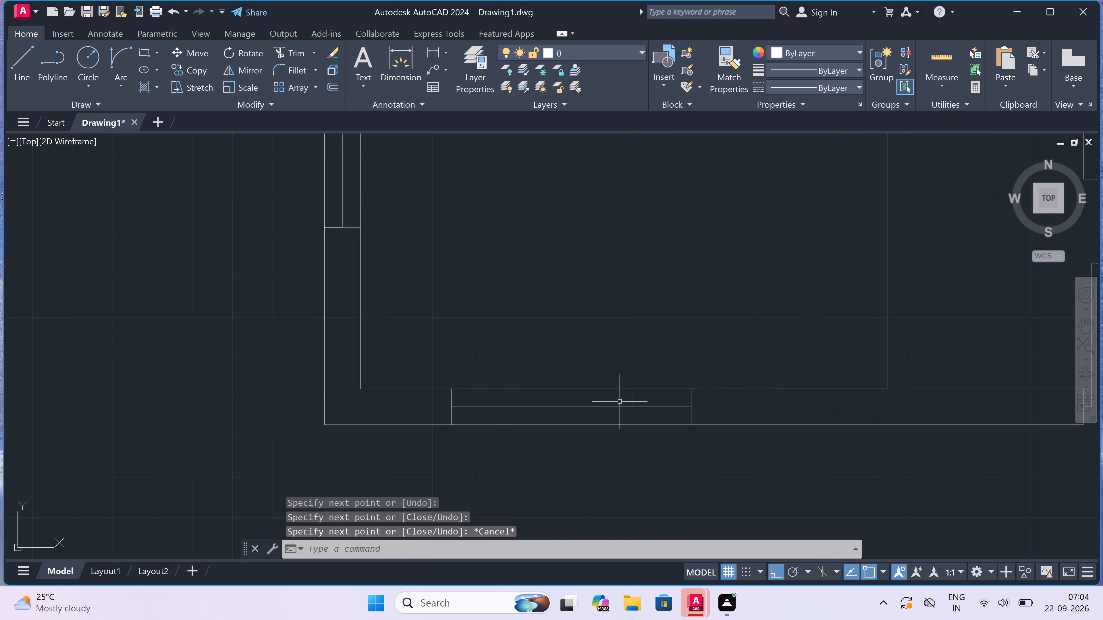
scroll(620, 399, down, 3)
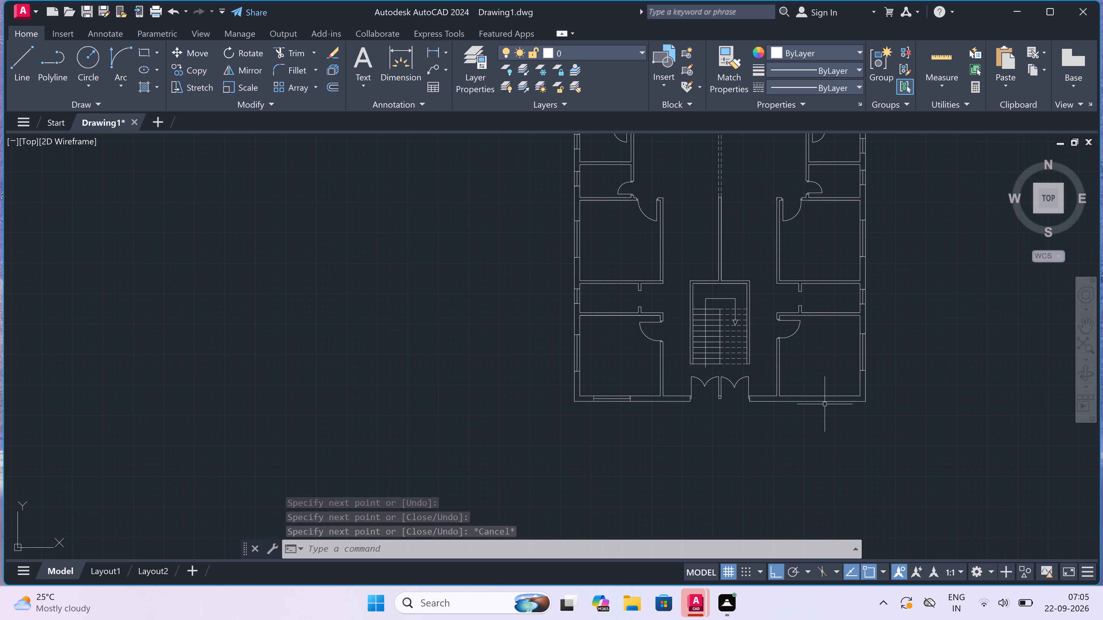
scroll(876, 396, up, 2)
scroll(716, 383, up, 1)
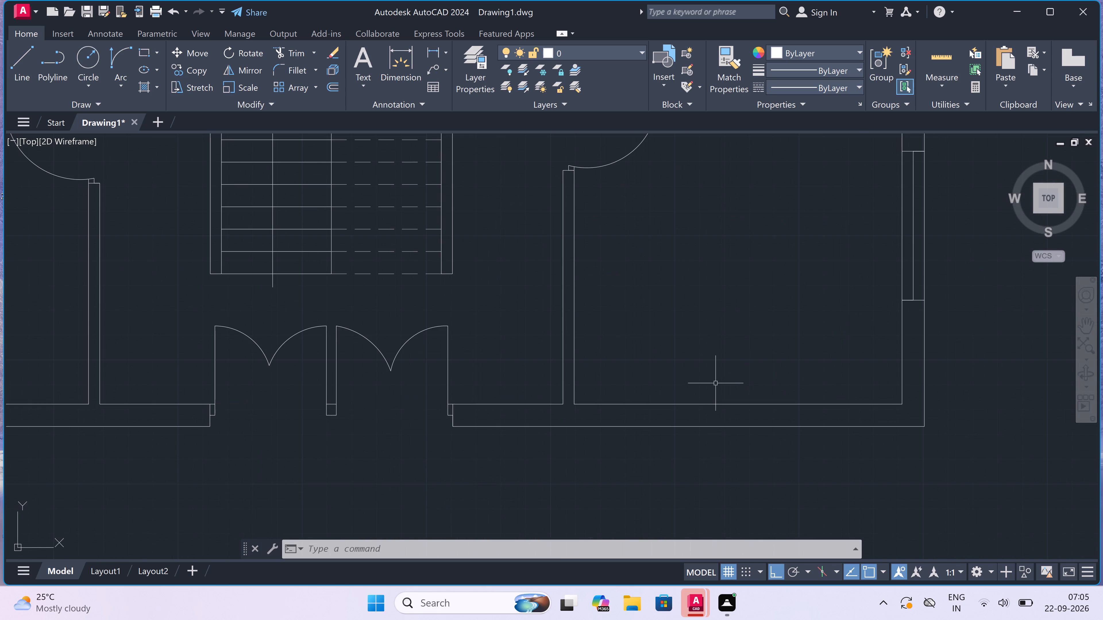
key(space)
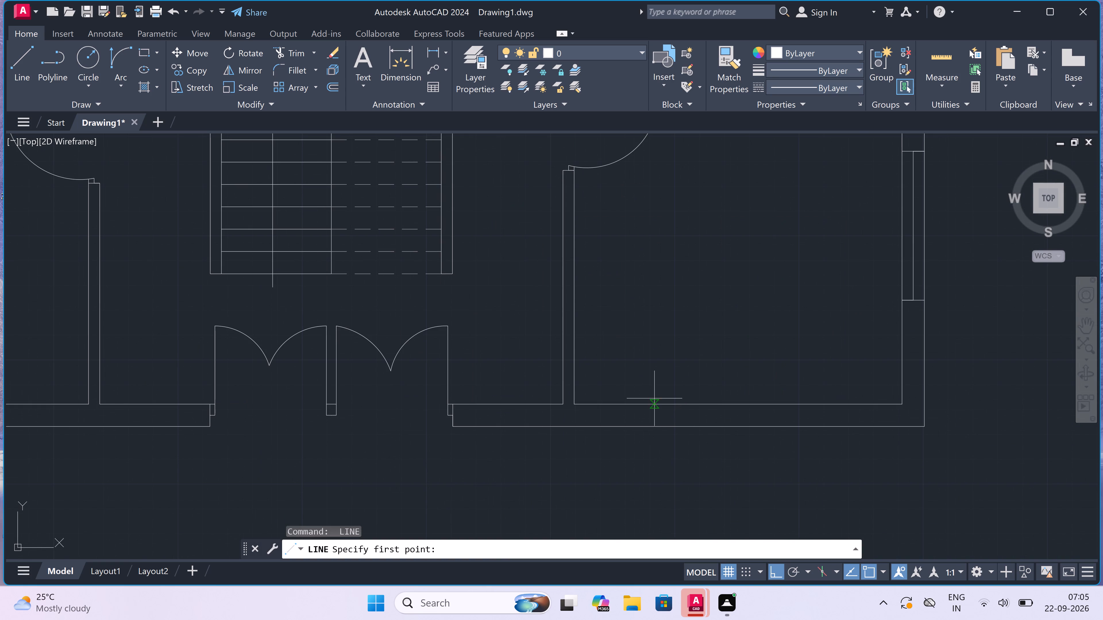
click(654, 398)
click(657, 428)
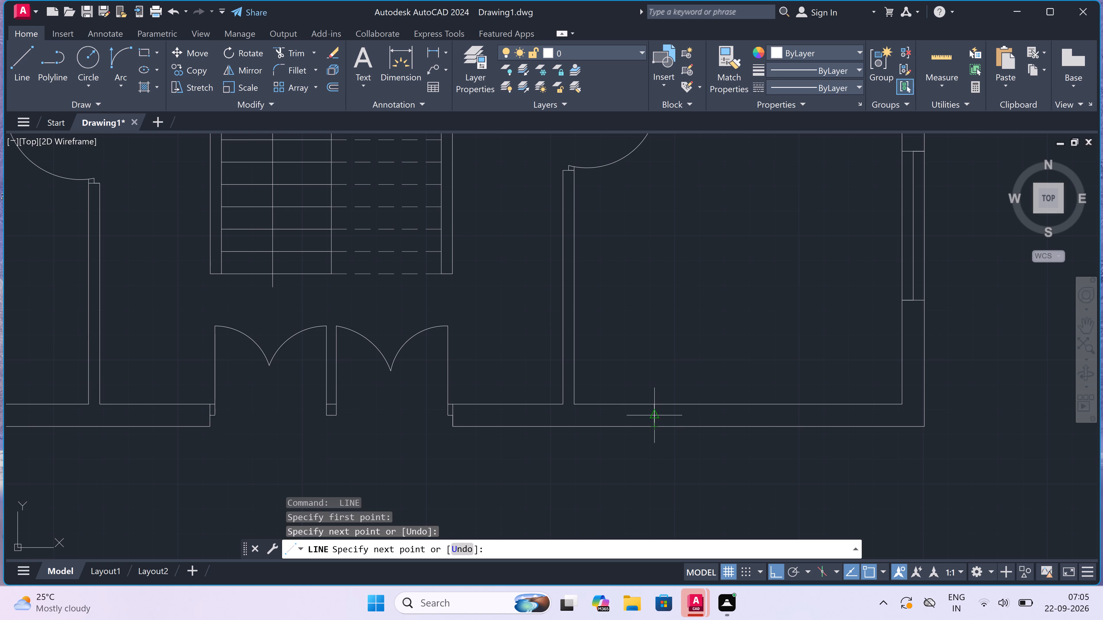
click(656, 418)
text(5')
key(space)
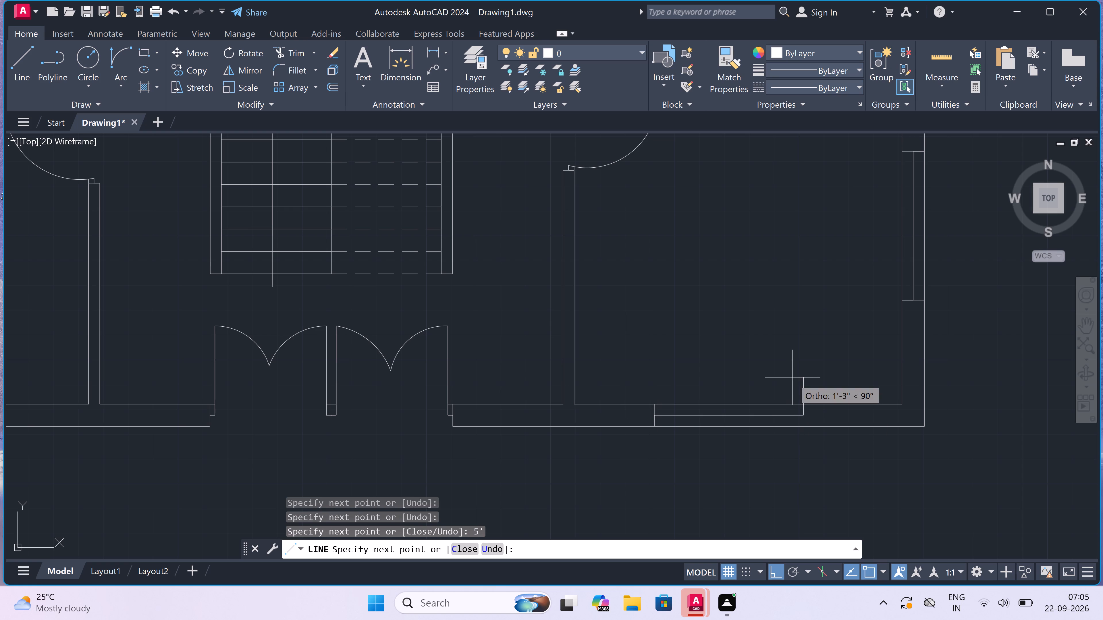
click(801, 403)
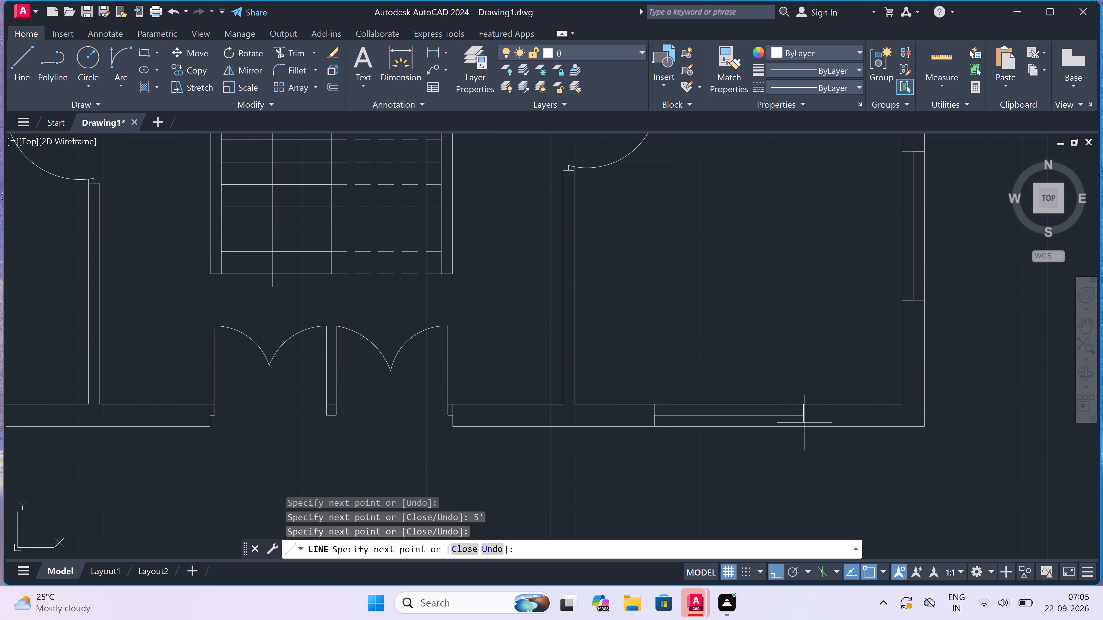
click(805, 426)
key(Escape)
Draw a rectangle outside the entrance double doors, spanning the full opening and extending outward from the bottom wall's outer face.
scroll(704, 373, down, 4)
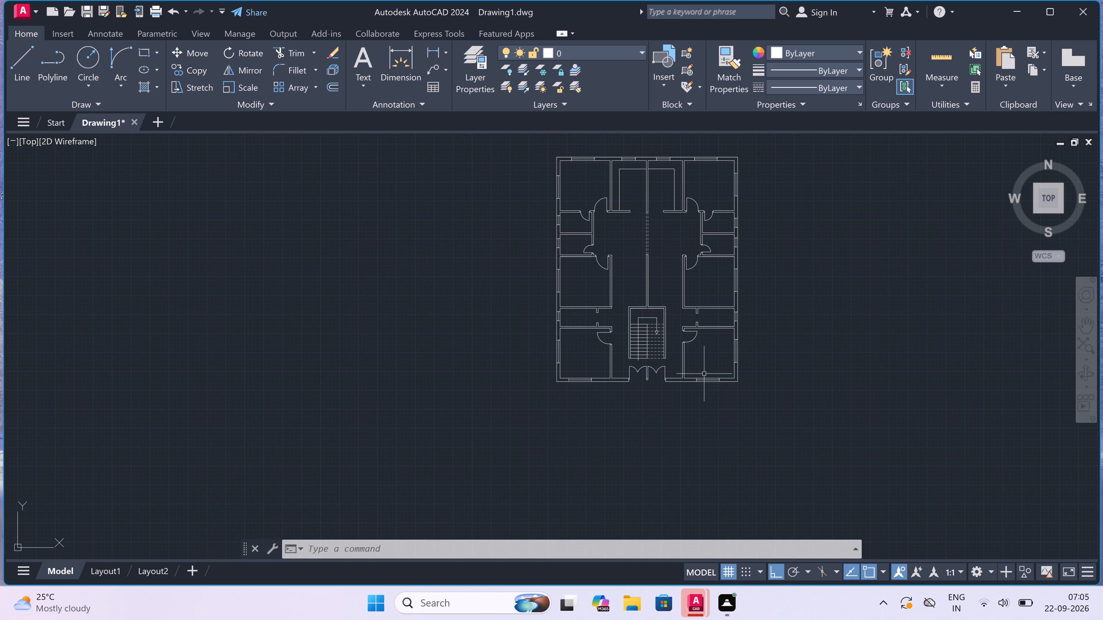
scroll(661, 371, up, 3)
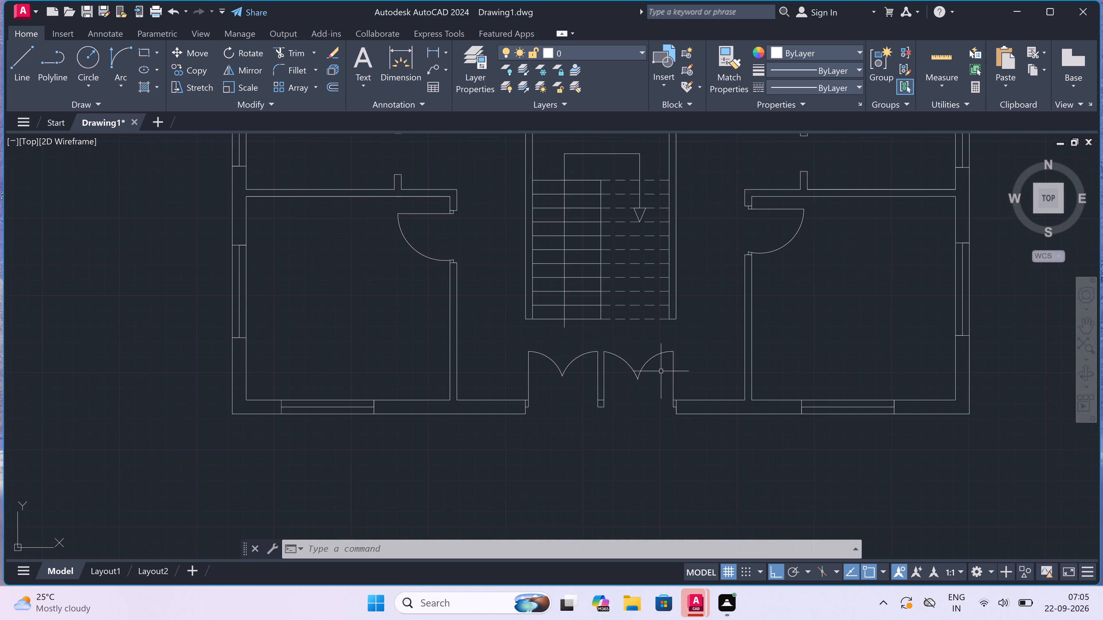
scroll(661, 371, up, 1)
scroll(661, 372, down, 2)
scroll(632, 402, up, 3)
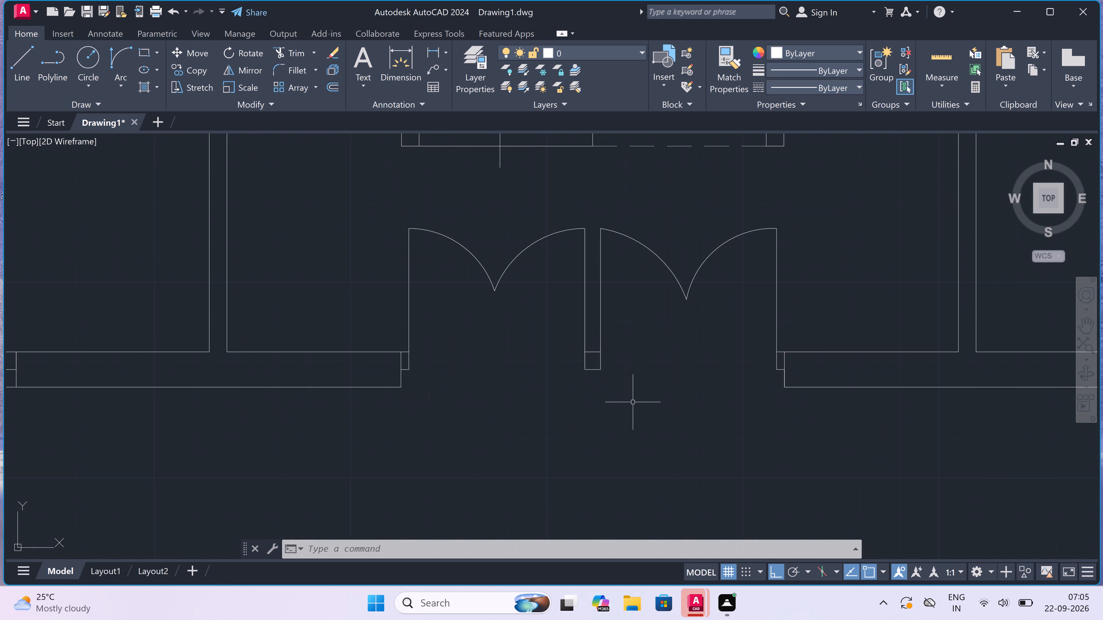
text(rec)
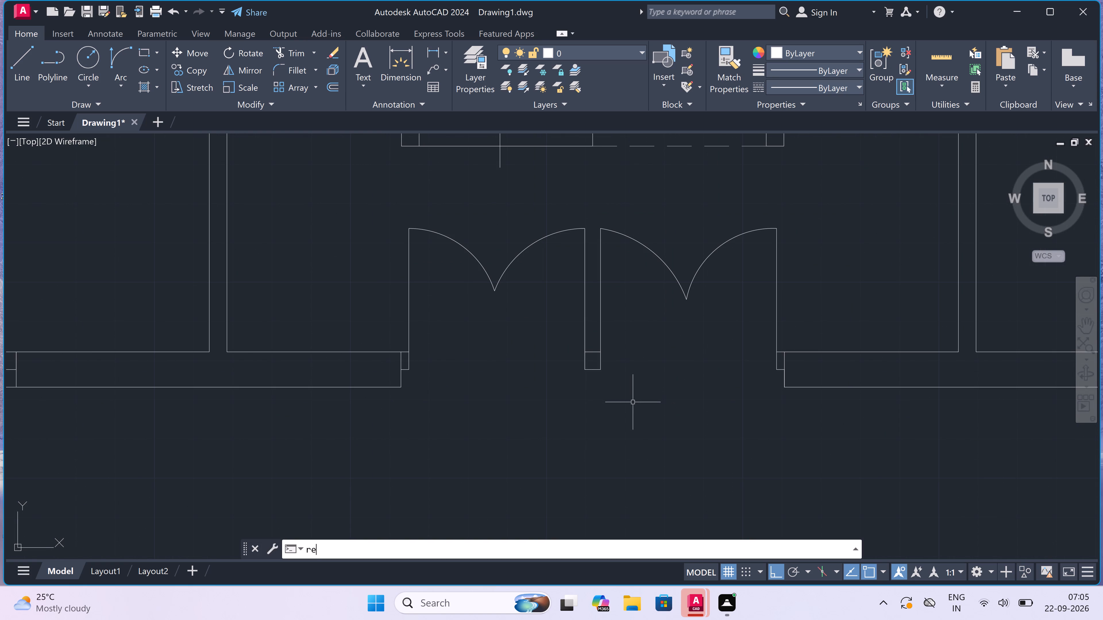
key(space)
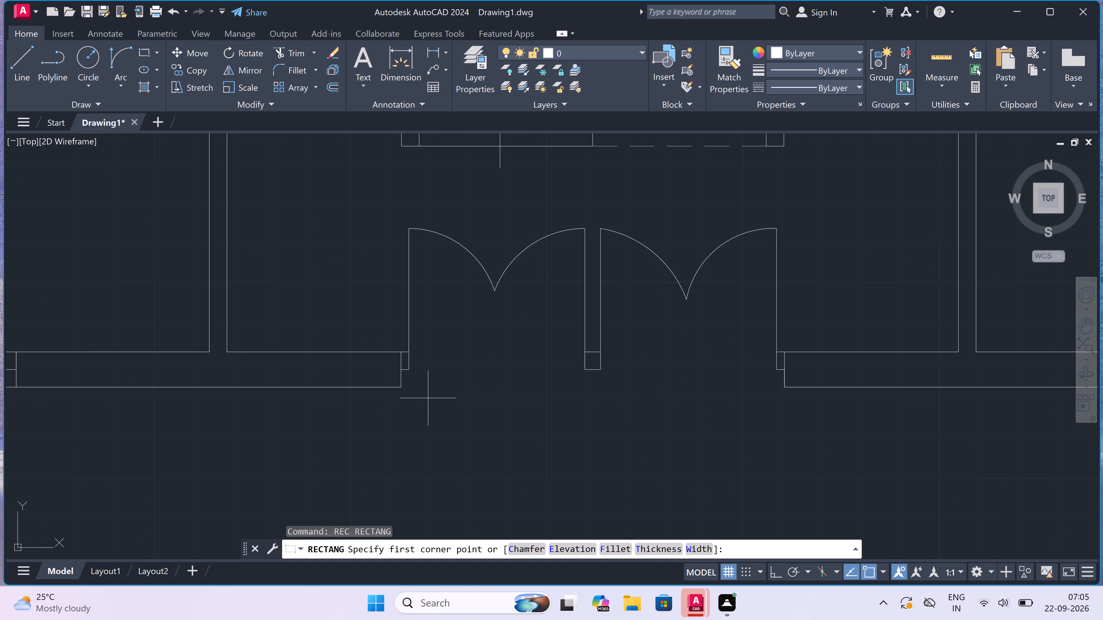
click(402, 386)
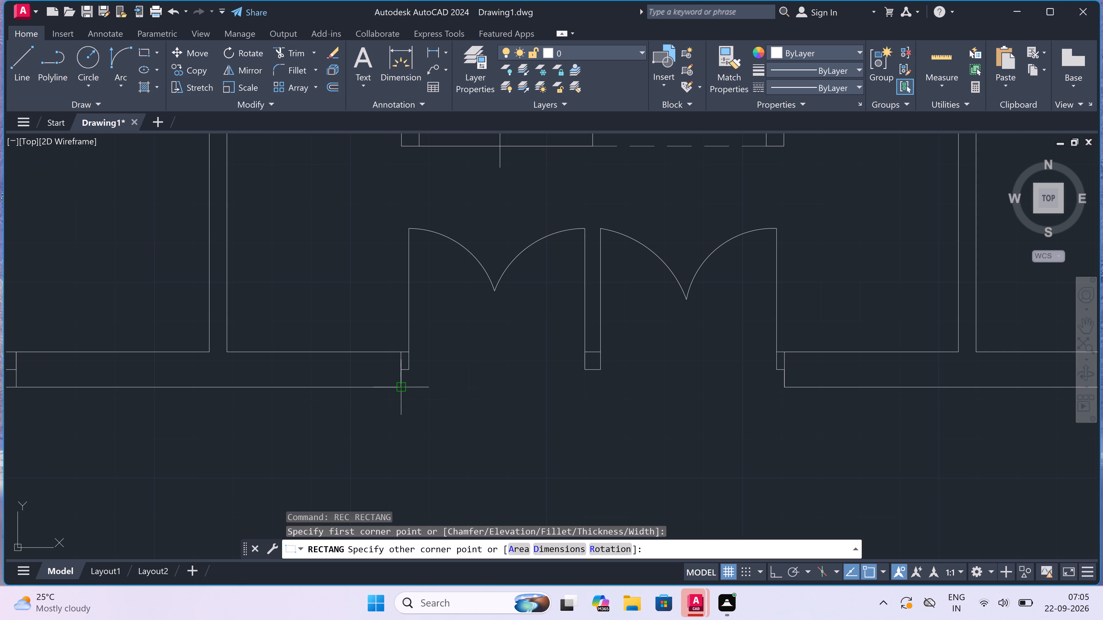
click(784, 472)
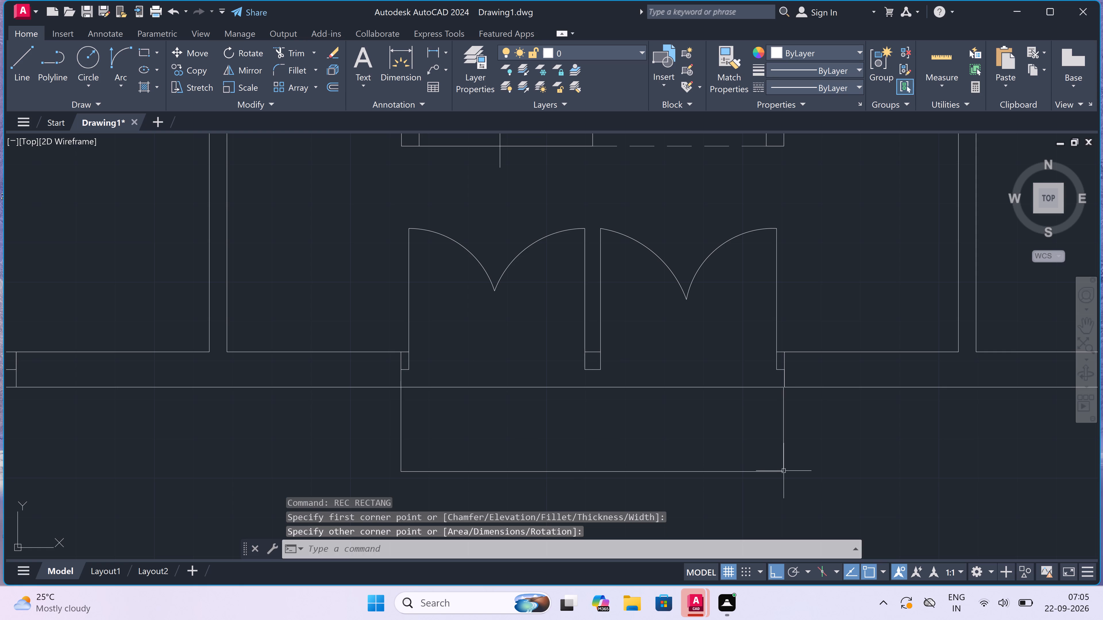
Draw a horizontal line between the midpoints of the entrance rectangle's short sides, dividing it into two steps.
key(l)
key(space)
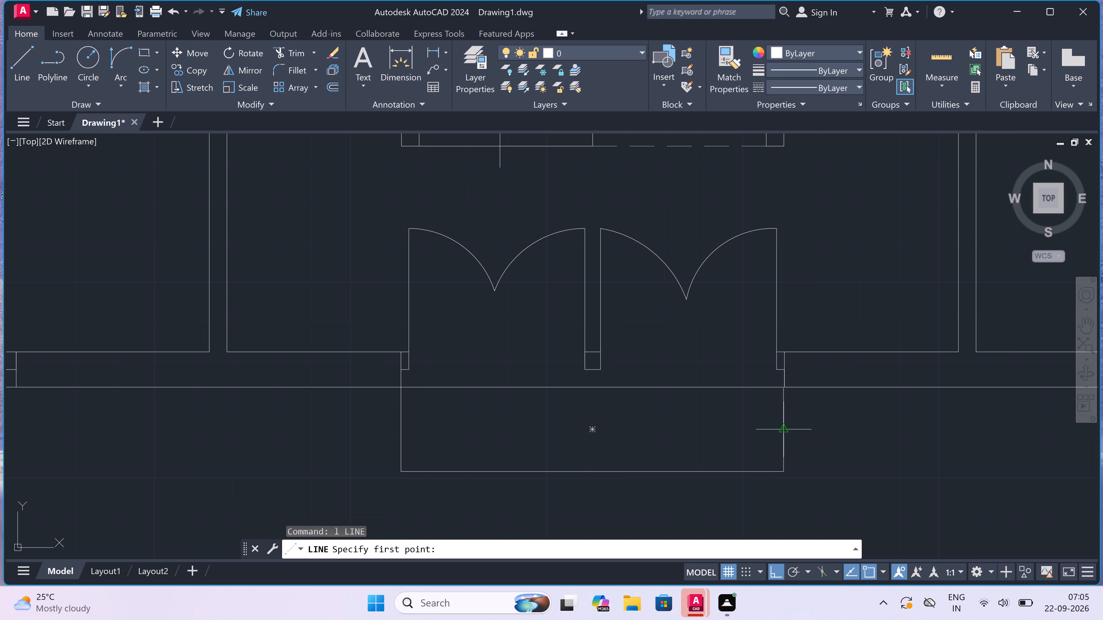
click(780, 429)
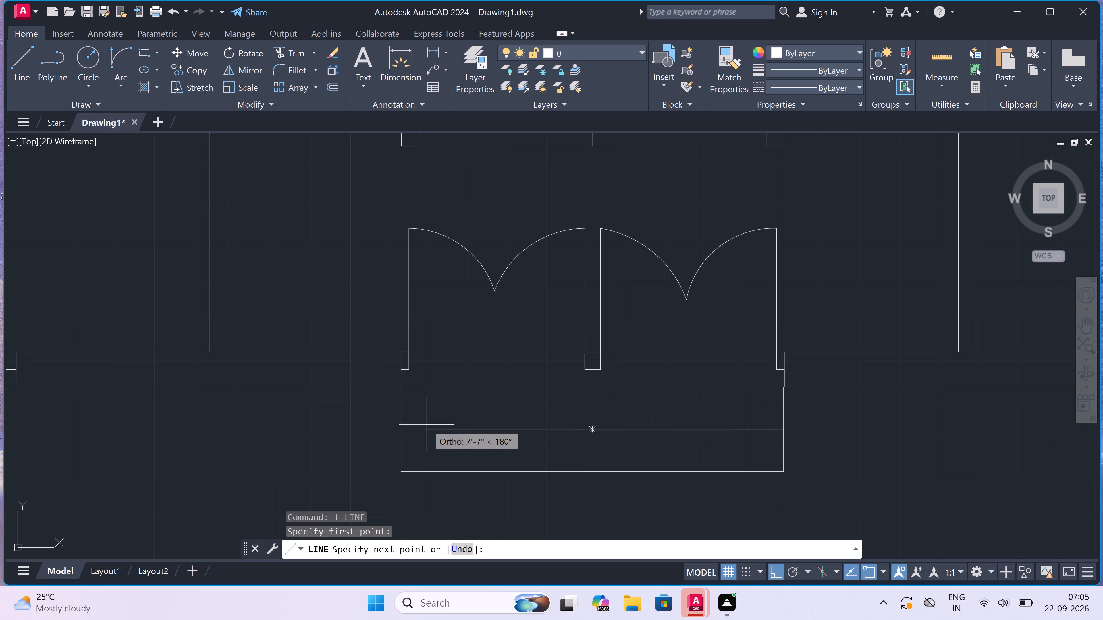
click(399, 429)
key(Escape)
Add multiline text reading BEDROOM with 11'0"X11'0" on a second line, near the bottom-left corner of the plan's top-left room.
scroll(502, 409, down, 3)
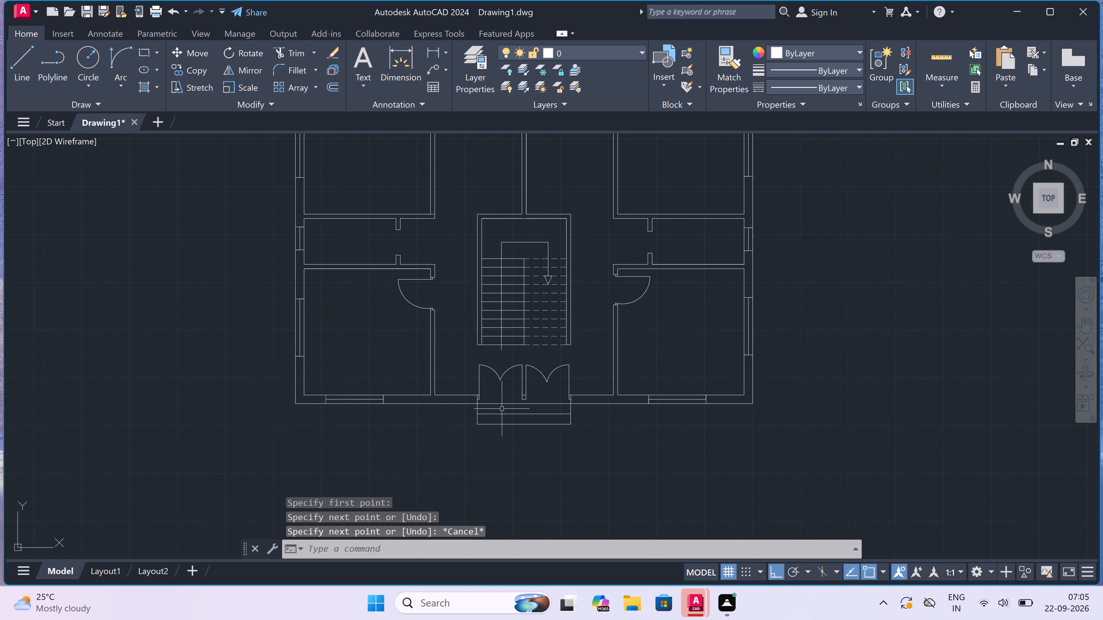
scroll(502, 409, down, 2)
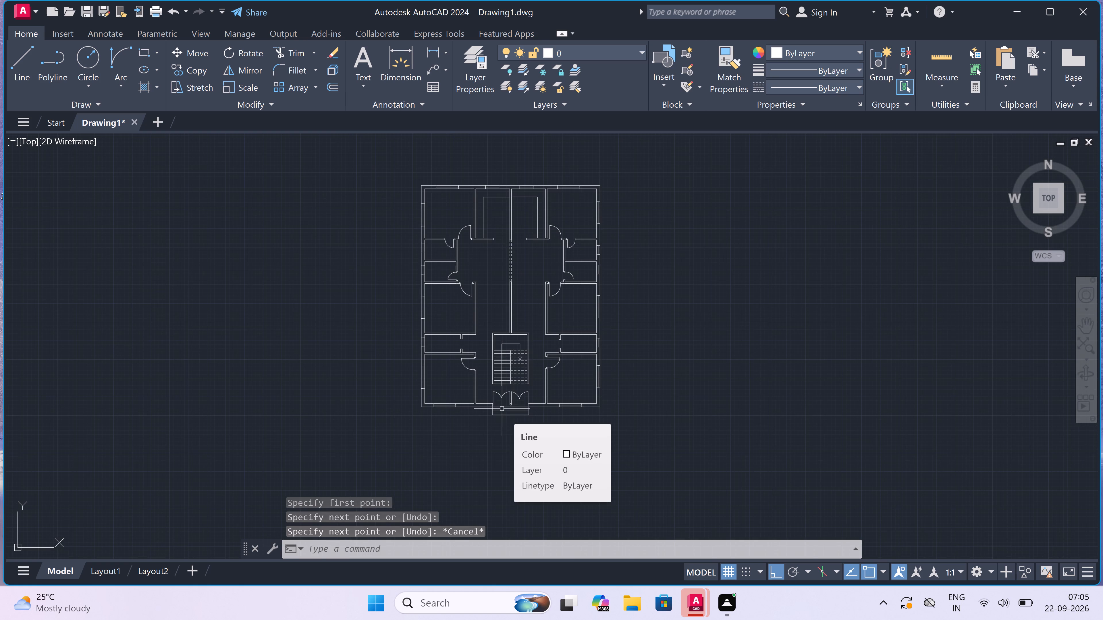
scroll(502, 409, down, 1)
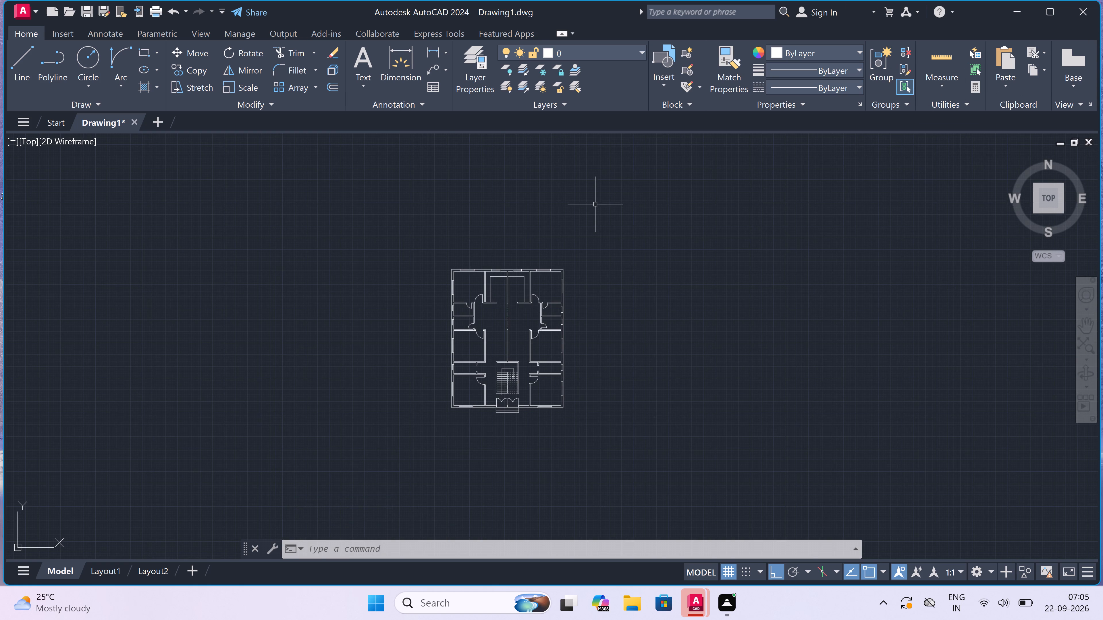
scroll(456, 291, up, 3)
text(mt)
key(space)
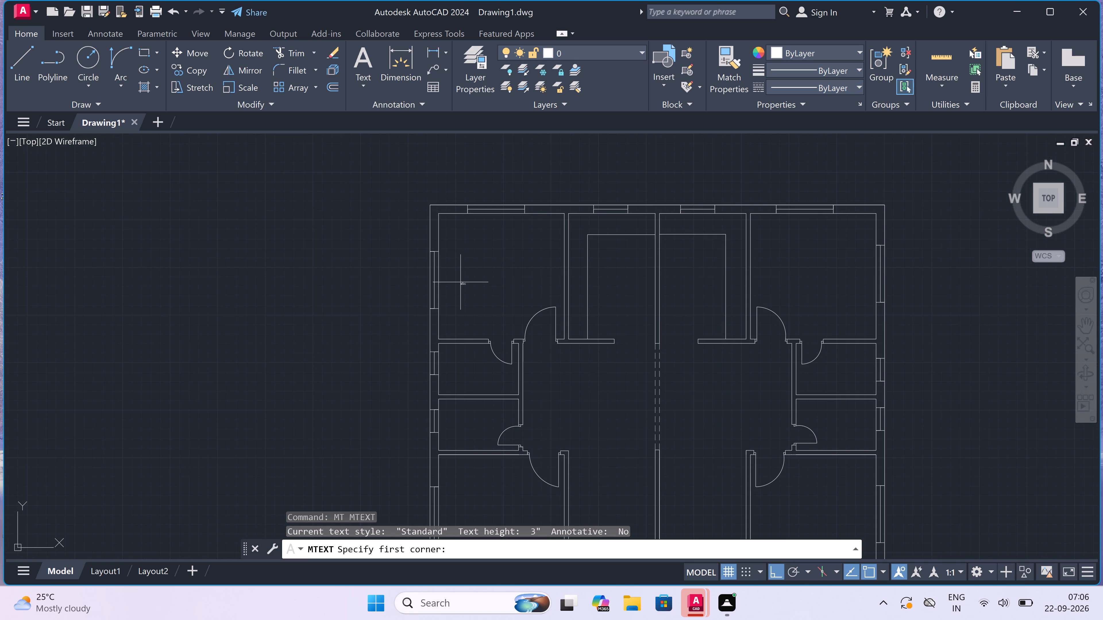
scroll(460, 283, up, 2)
scroll(460, 286, down, 1)
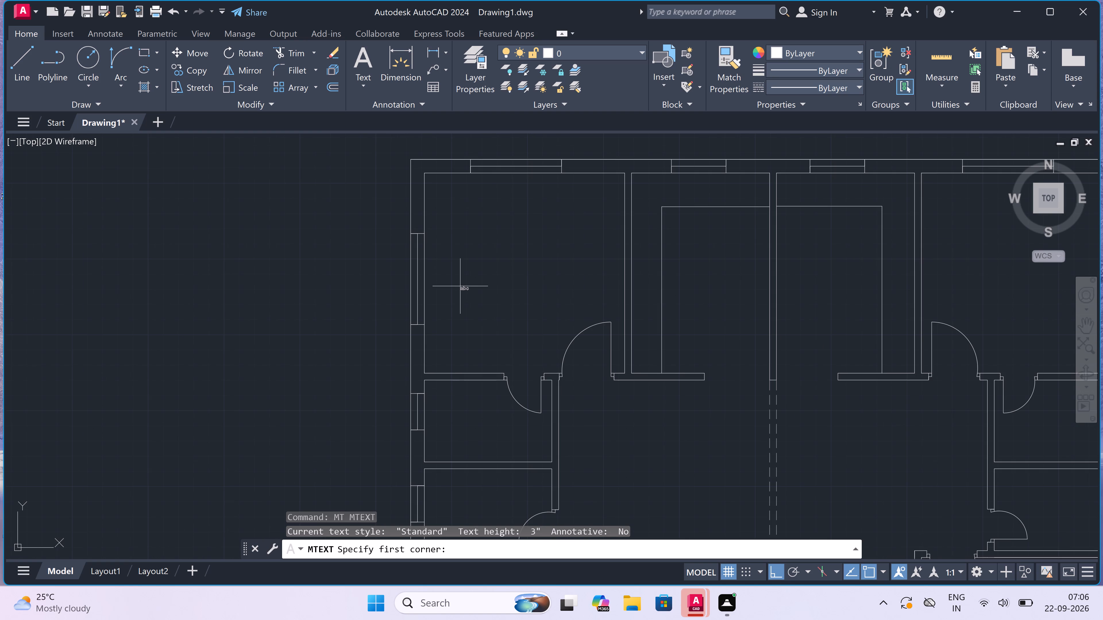
scroll(443, 332, up, 1)
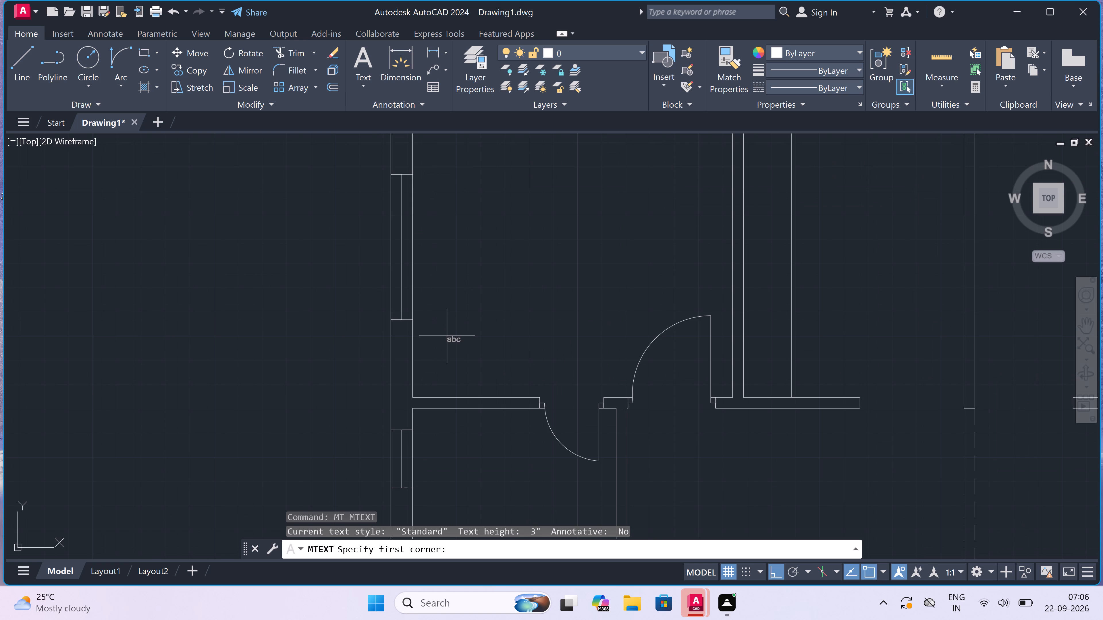
double_click(444, 354)
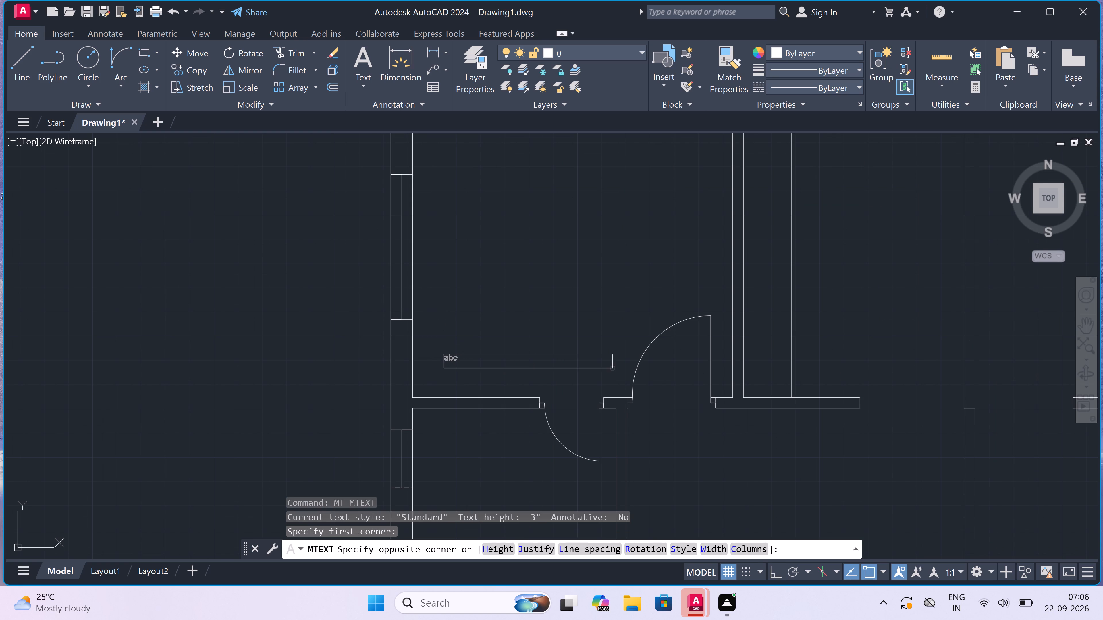
click(627, 367)
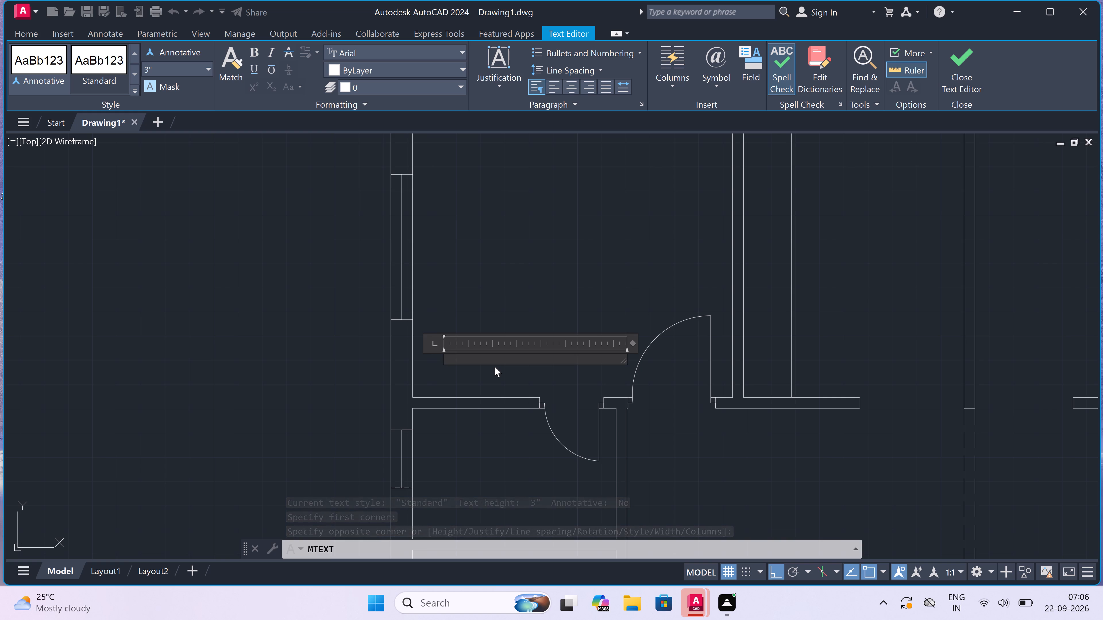
text(BEDROOM)
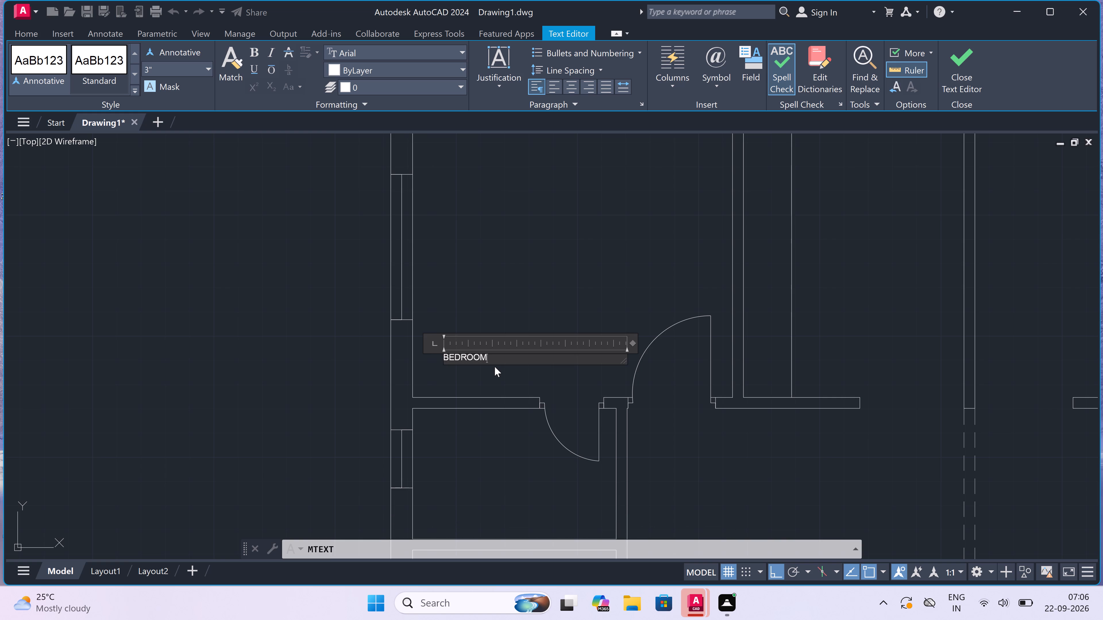
key(Return)
text(11')
text(0"X11'0")
click(471, 206)
Add multiline text reading KITCHEN with 7'7"X11'0" on a second line, inside the counter outline of the left kitchen.
scroll(472, 208, down, 4)
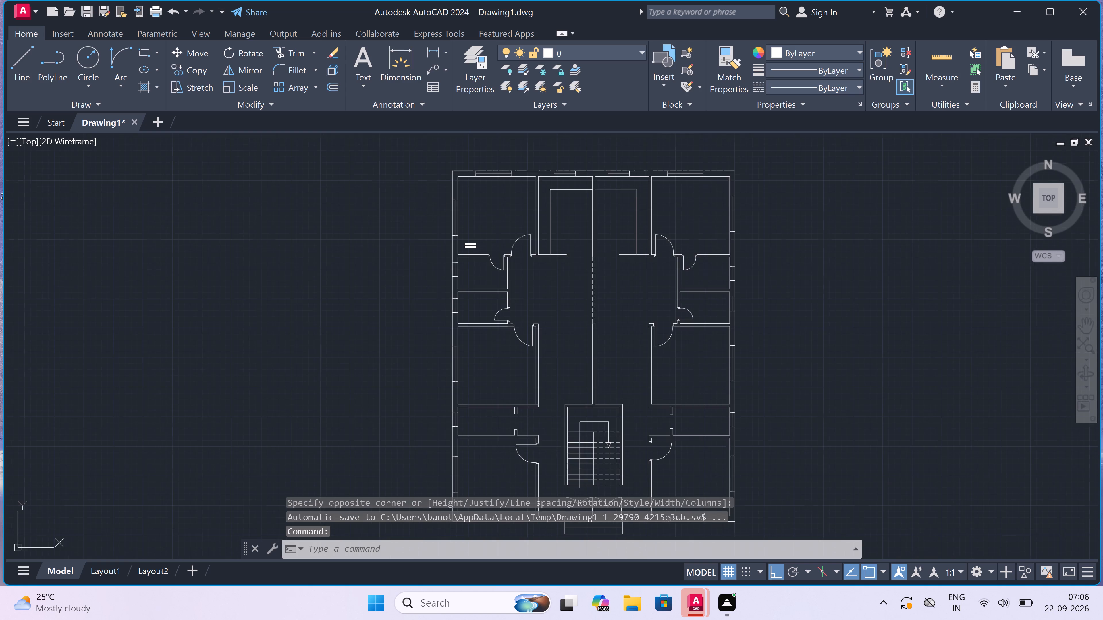
scroll(473, 210, down, 1)
scroll(544, 191, up, 3)
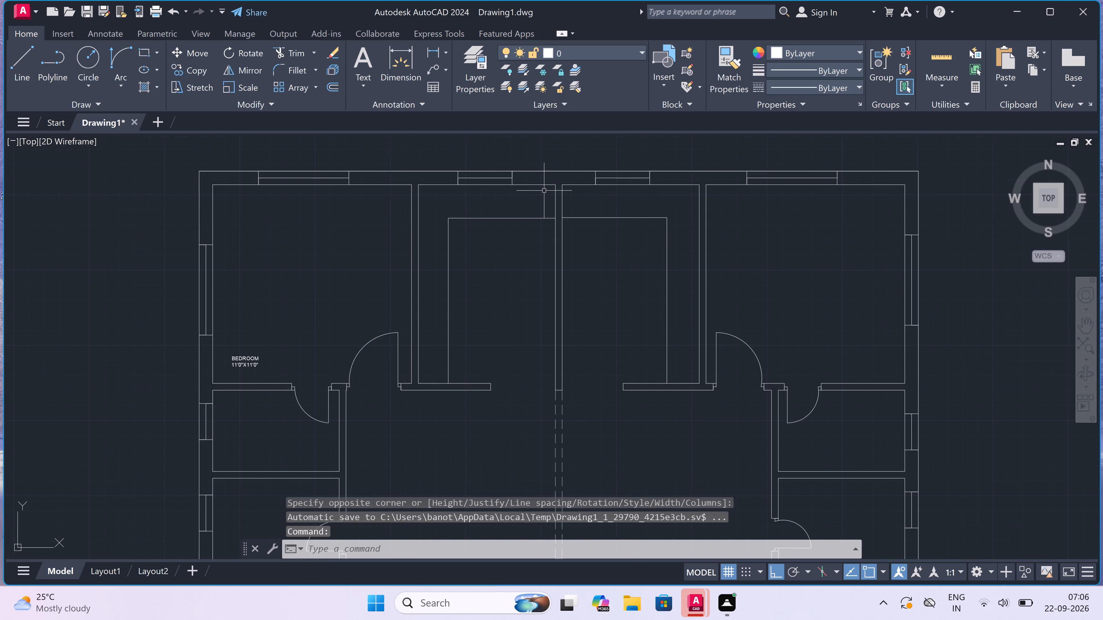
key(space)
scroll(462, 270, up, 2)
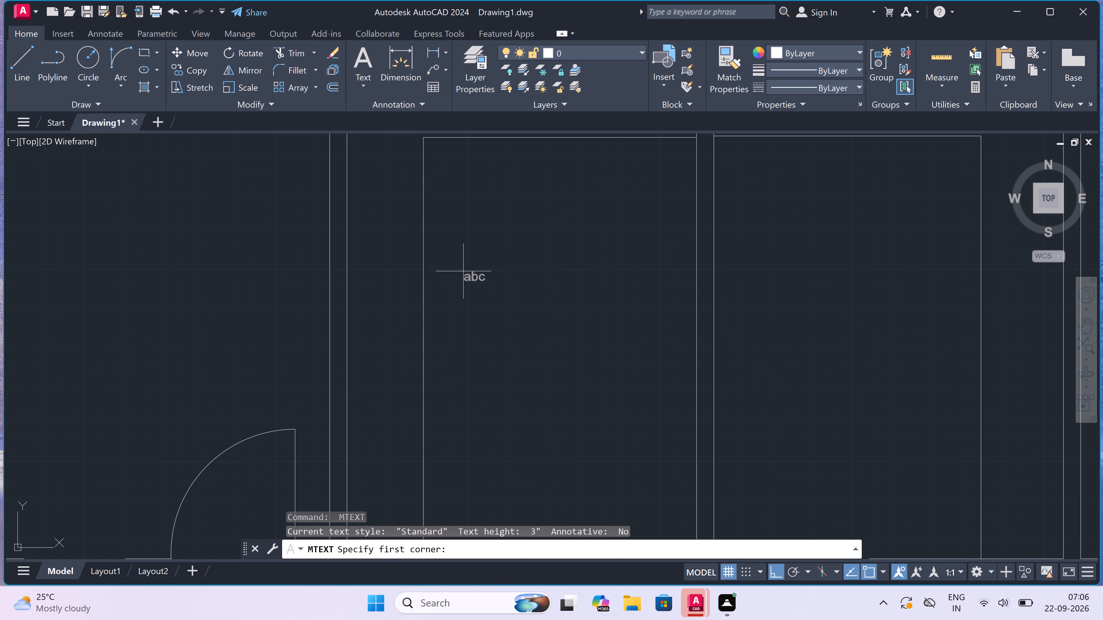
click(466, 272)
click(876, 352)
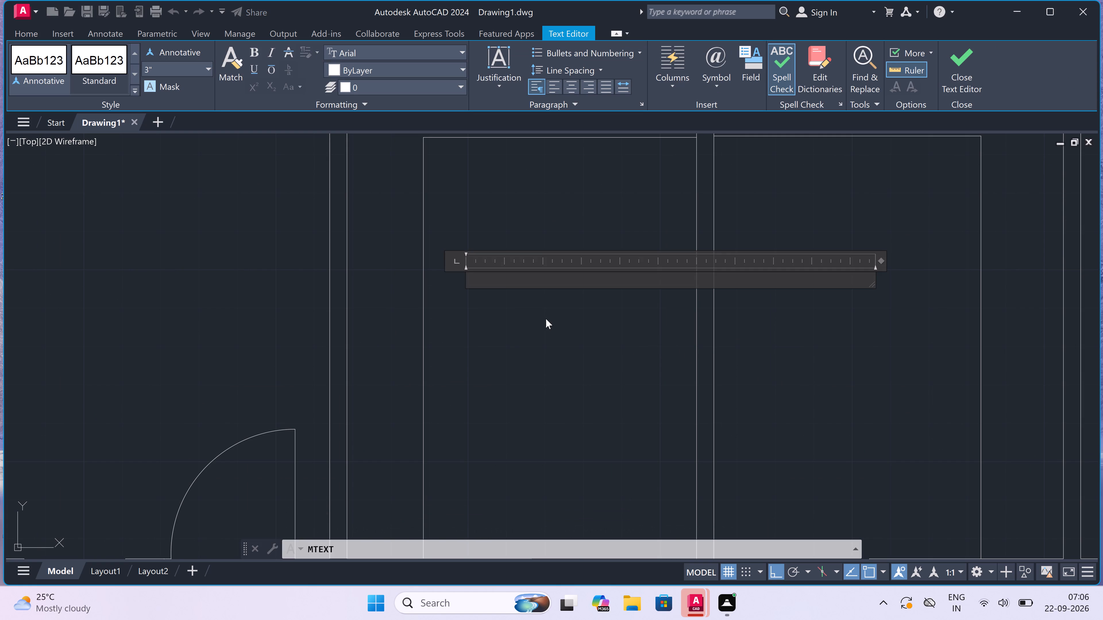
text(KITCHEN)
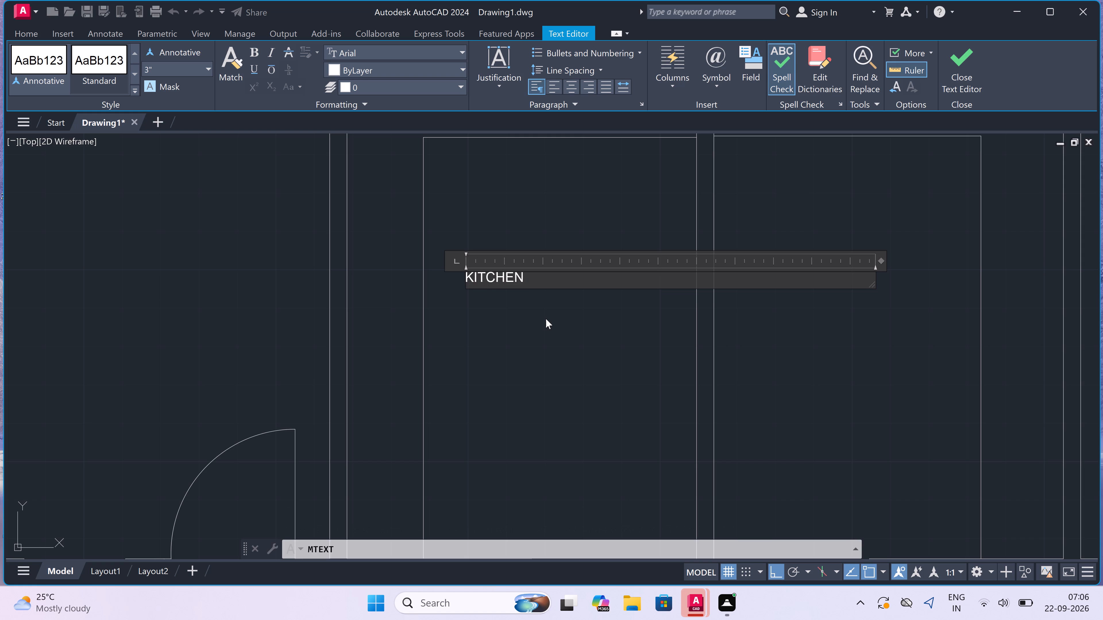
key(Return)
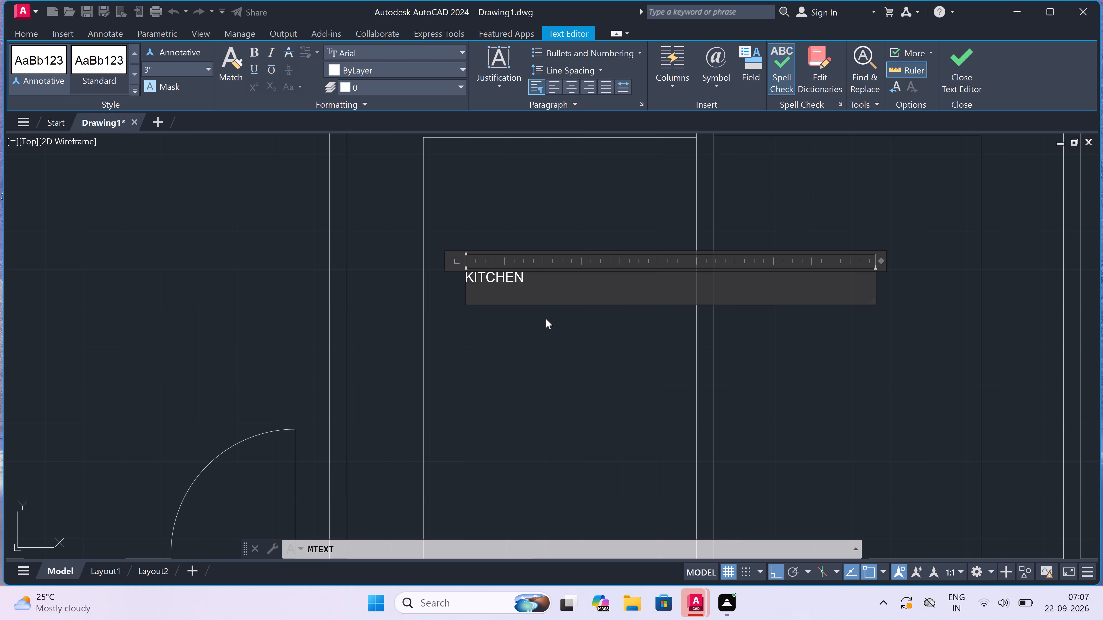
text(7')
key(7)
key(shift+quotedbl)
key(space)
key(BackSpace)
text(X11'0")
click(540, 334)
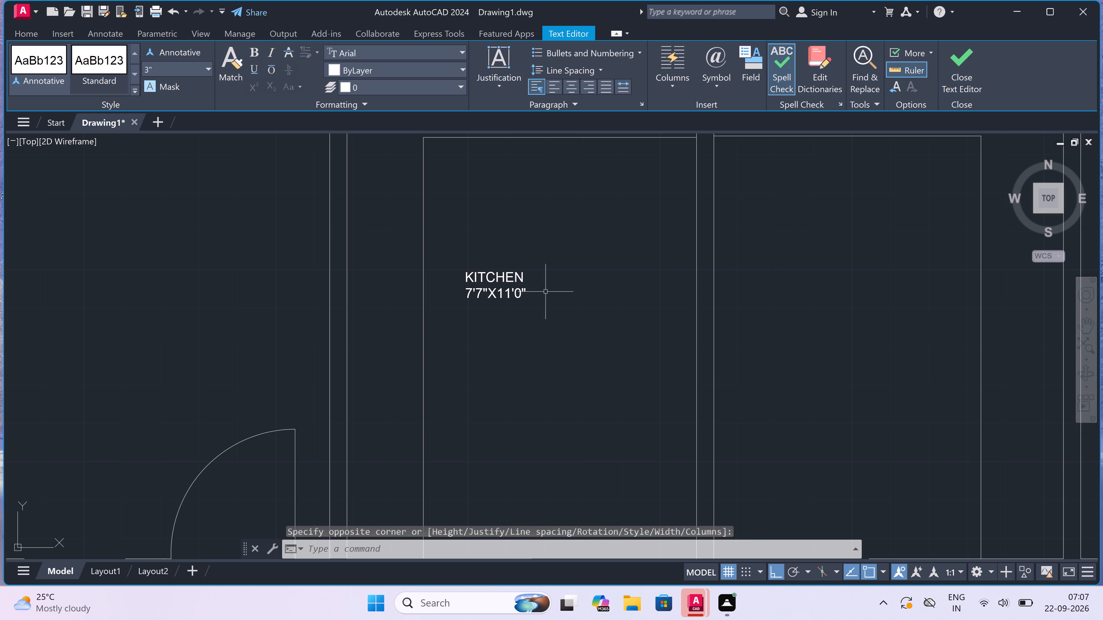
Copy the KITCHEN label horizontally about 7'-6" into the right kitchen across the central wall.
drag(541, 259, 537, 264)
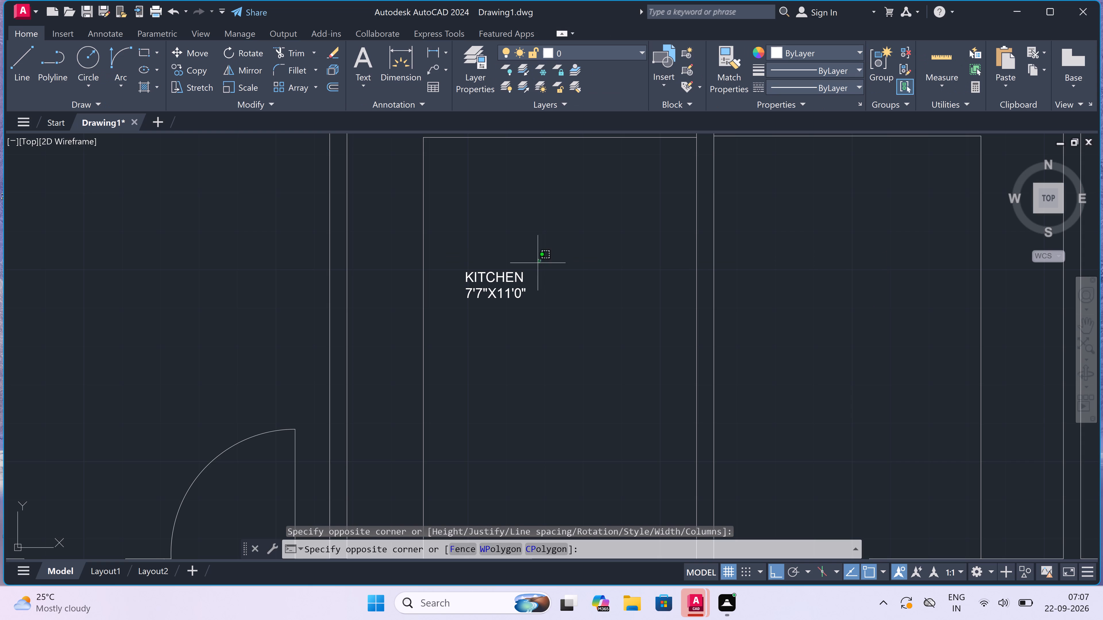
click(504, 306)
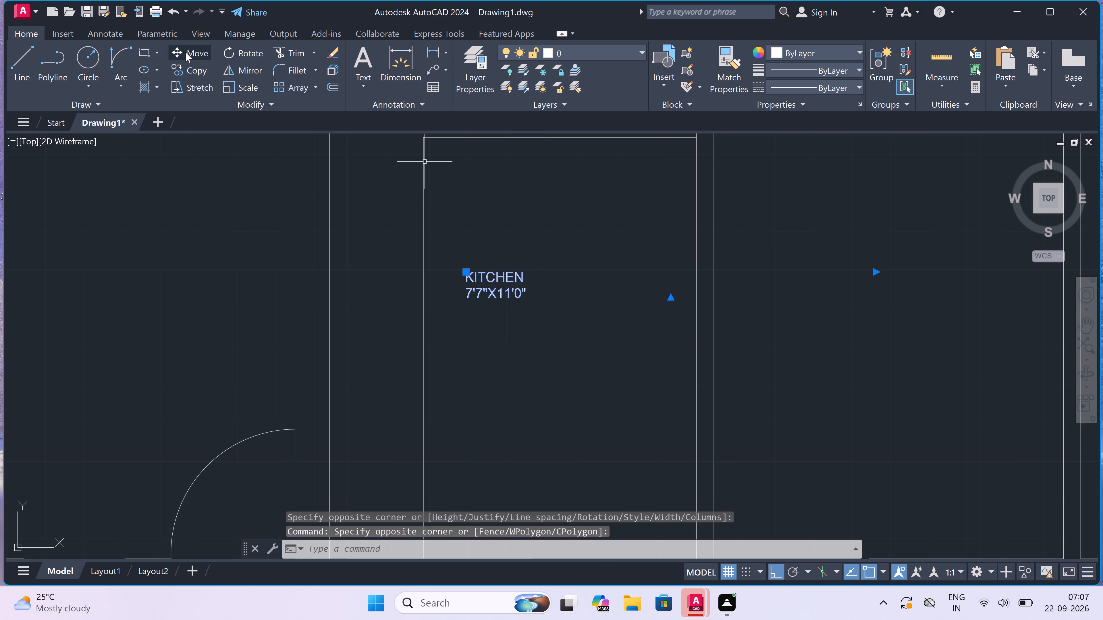
click(193, 71)
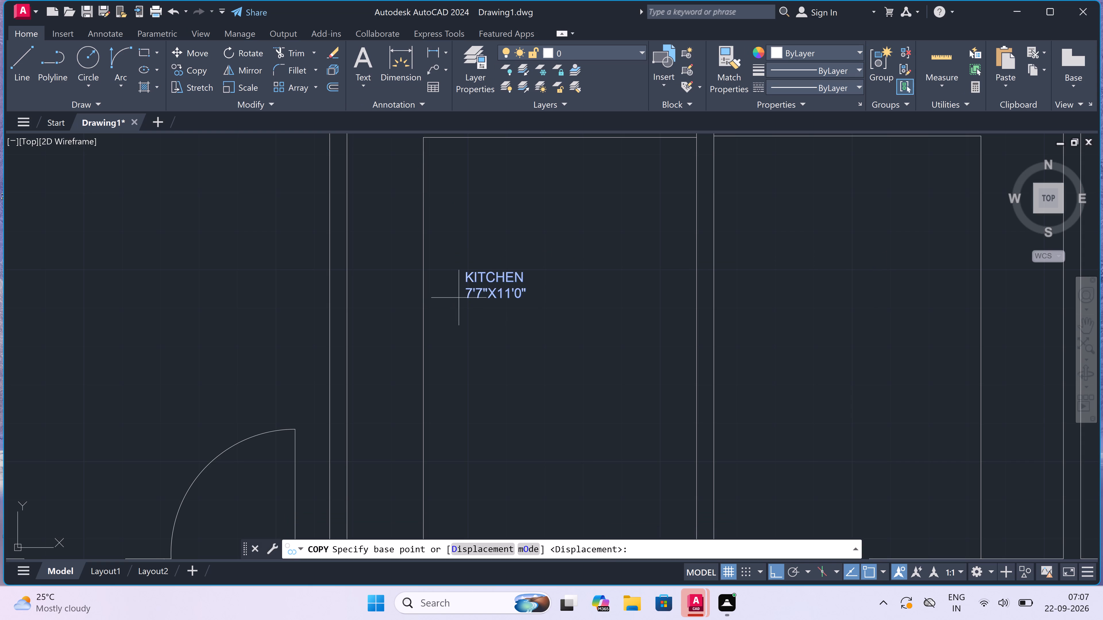
drag(483, 289, 494, 289)
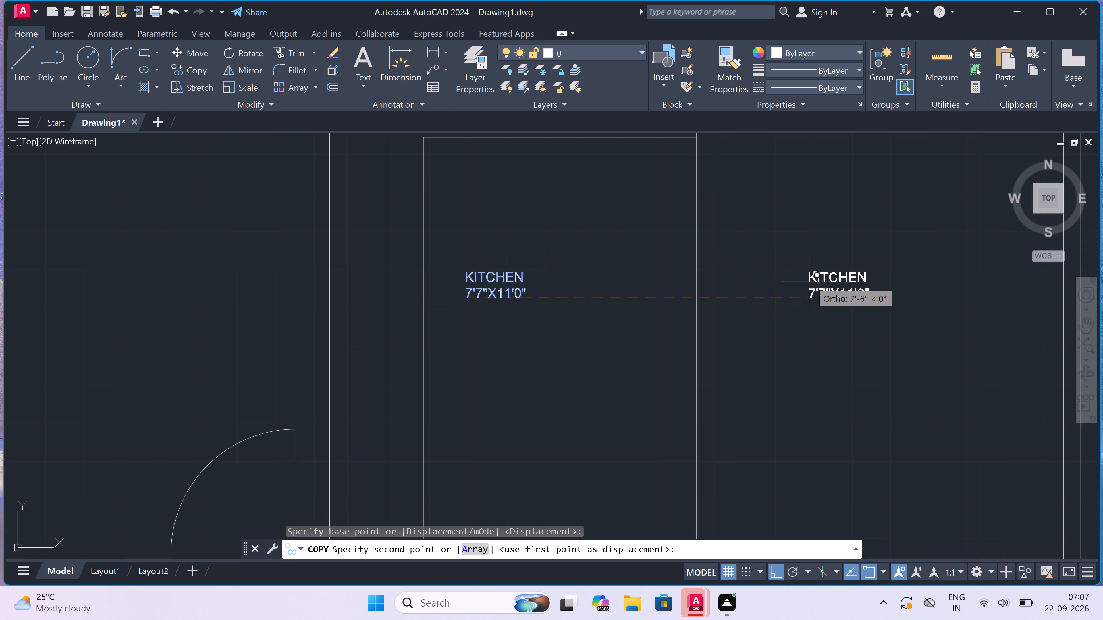
click(815, 279)
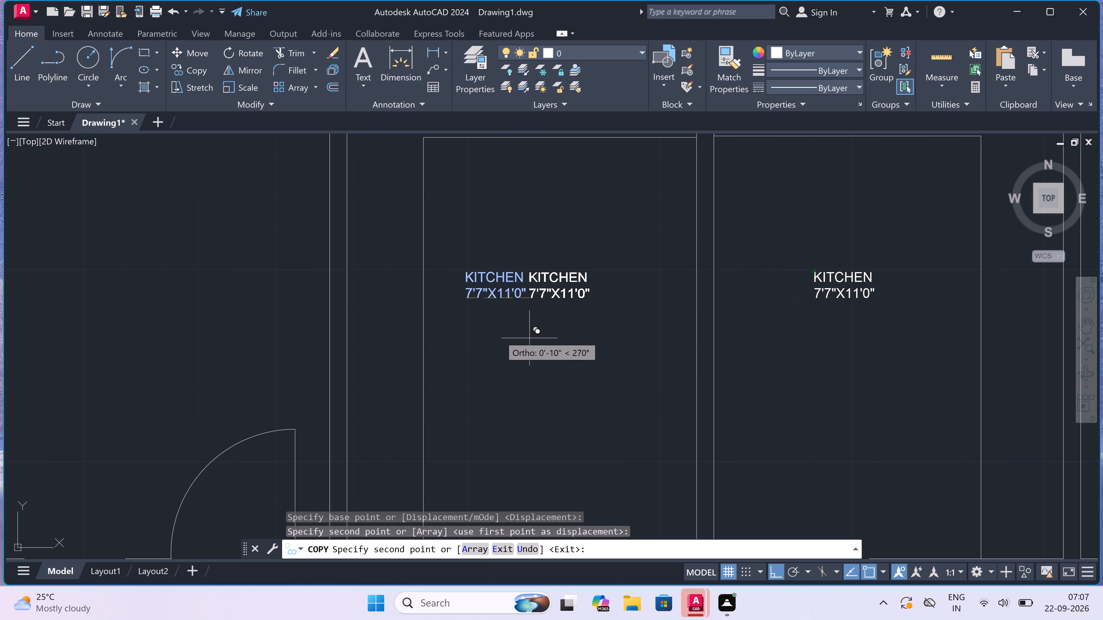
key(Escape)
Shift the left kitchen's label a short distance horizontally toward the middle of its room.
click(485, 286)
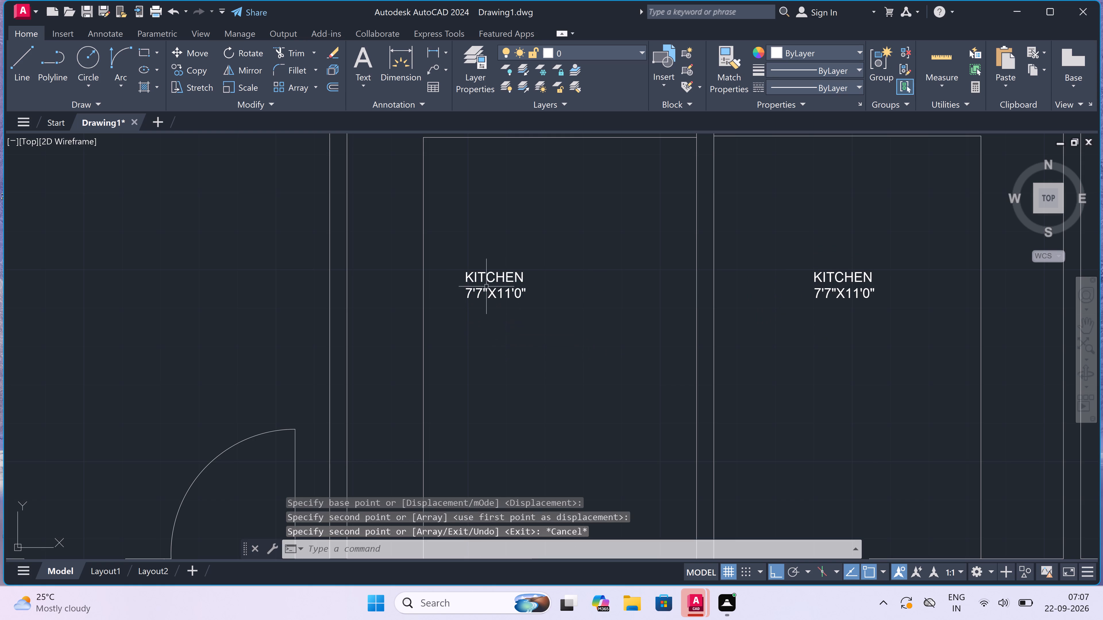
click(476, 270)
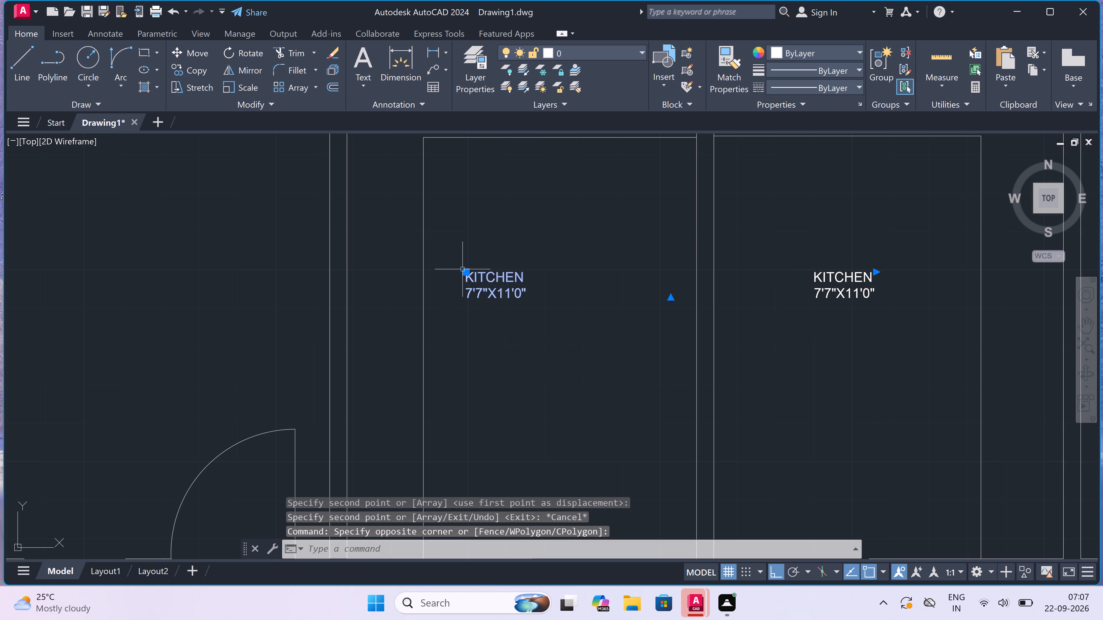
click(463, 272)
click(480, 277)
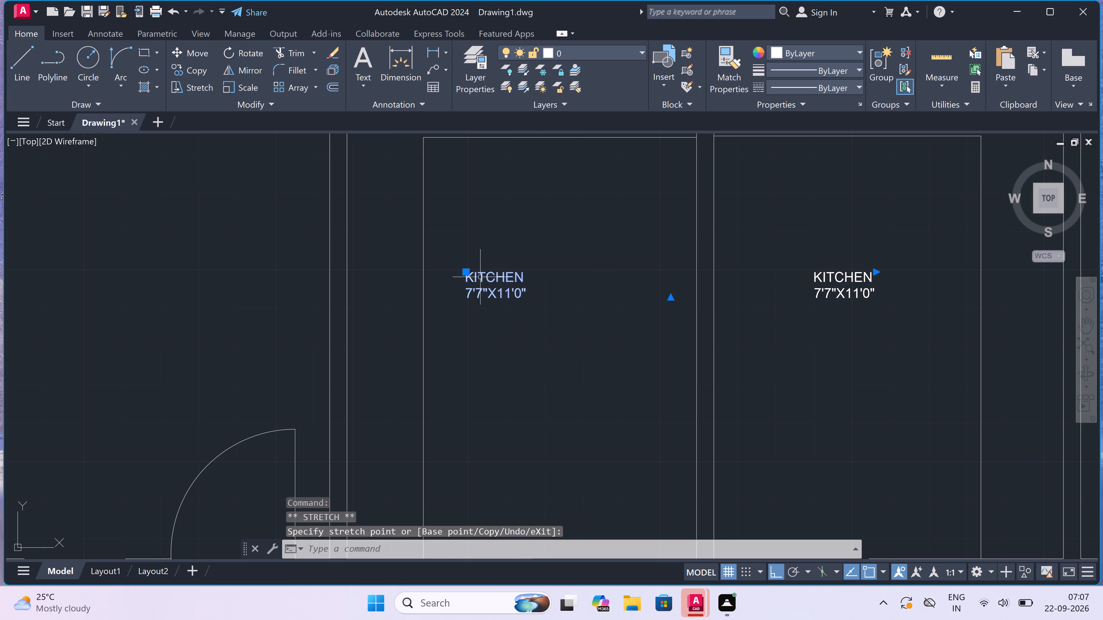
drag(467, 274, 494, 274)
scroll(517, 274, up, 3)
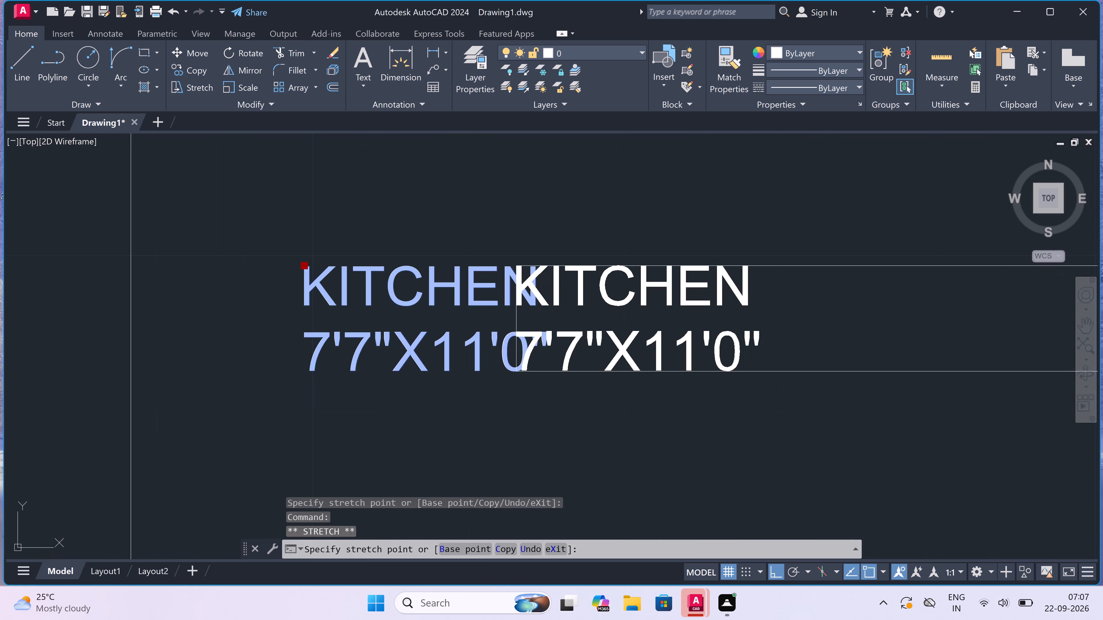
click(517, 274)
key(Escape)
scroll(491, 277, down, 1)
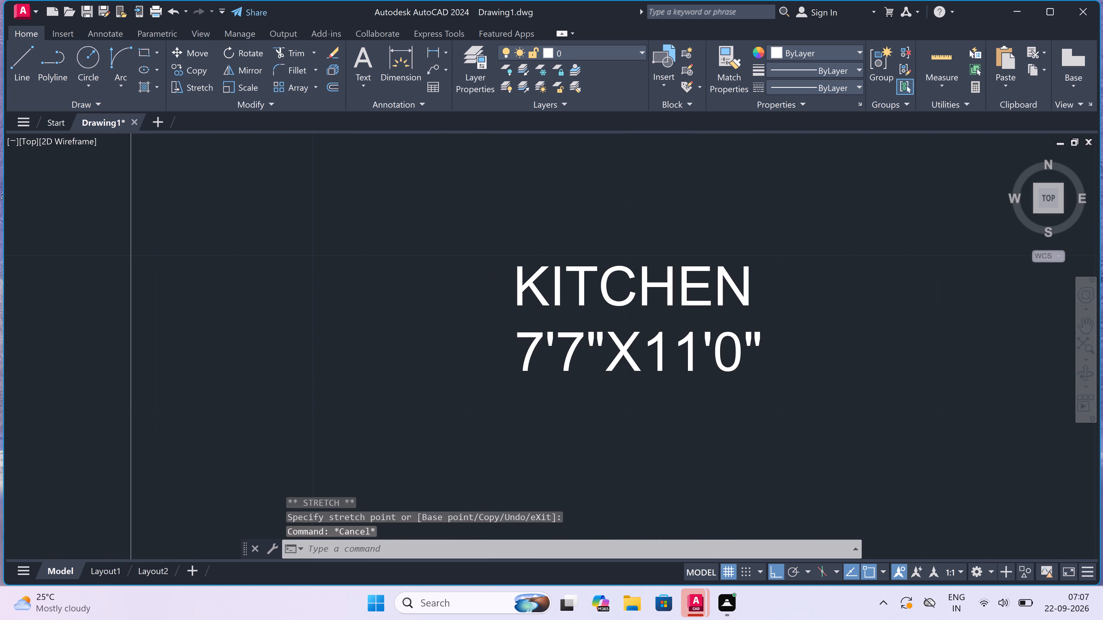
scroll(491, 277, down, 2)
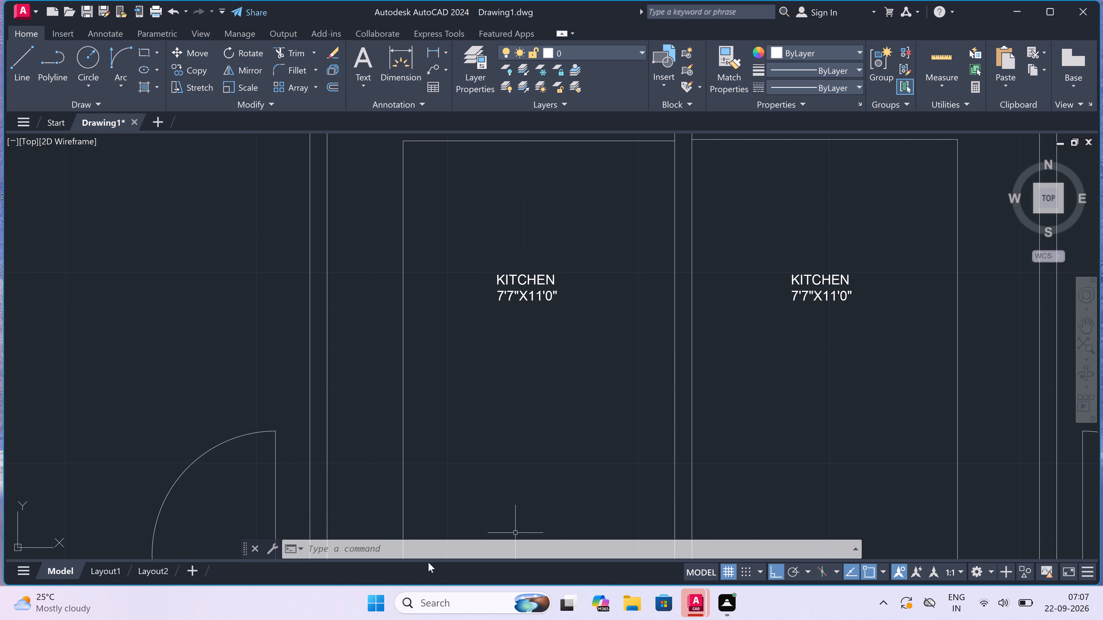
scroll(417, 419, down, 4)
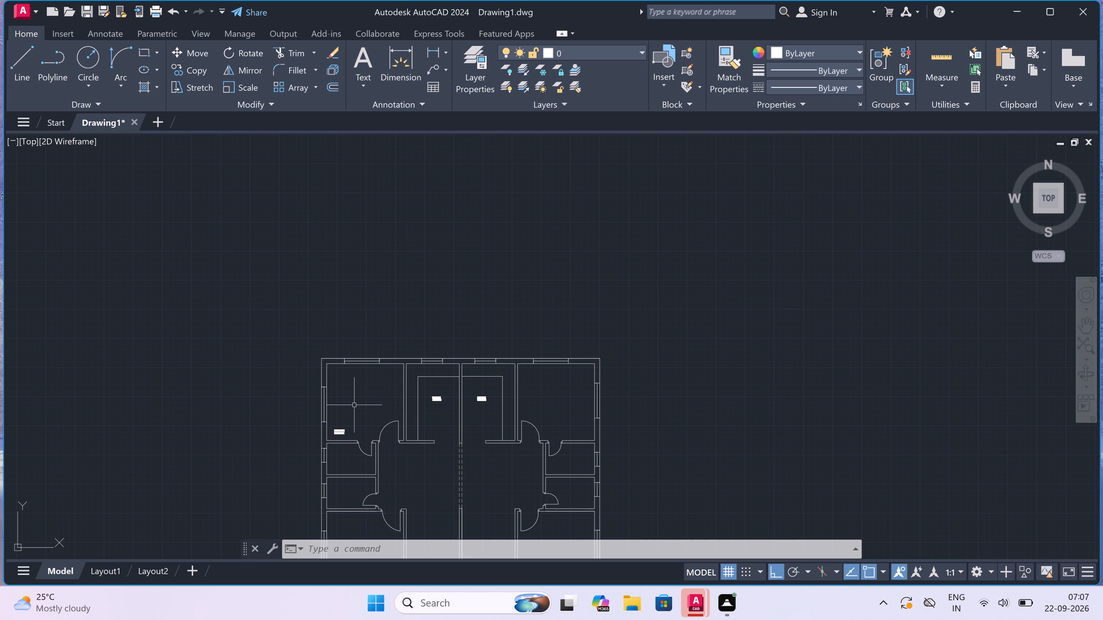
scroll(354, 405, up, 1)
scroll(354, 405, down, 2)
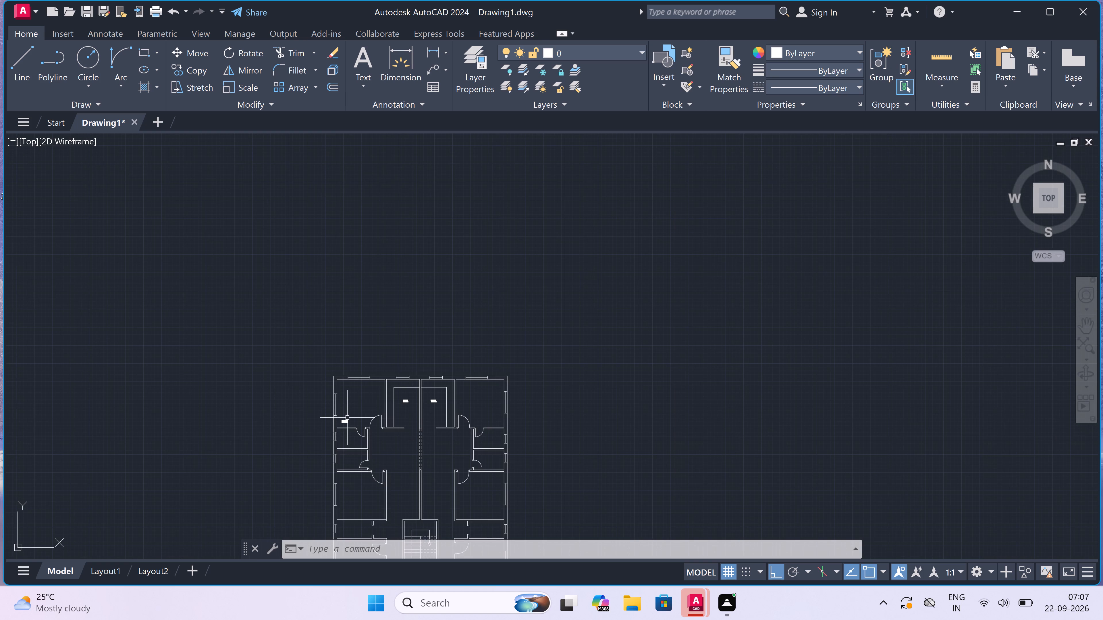
Copy the top-left room's BEDROOM 11'0"X11'0" label horizontally into the plan's top-right bedroom, near its lower-right corner.
scroll(342, 439, up, 3)
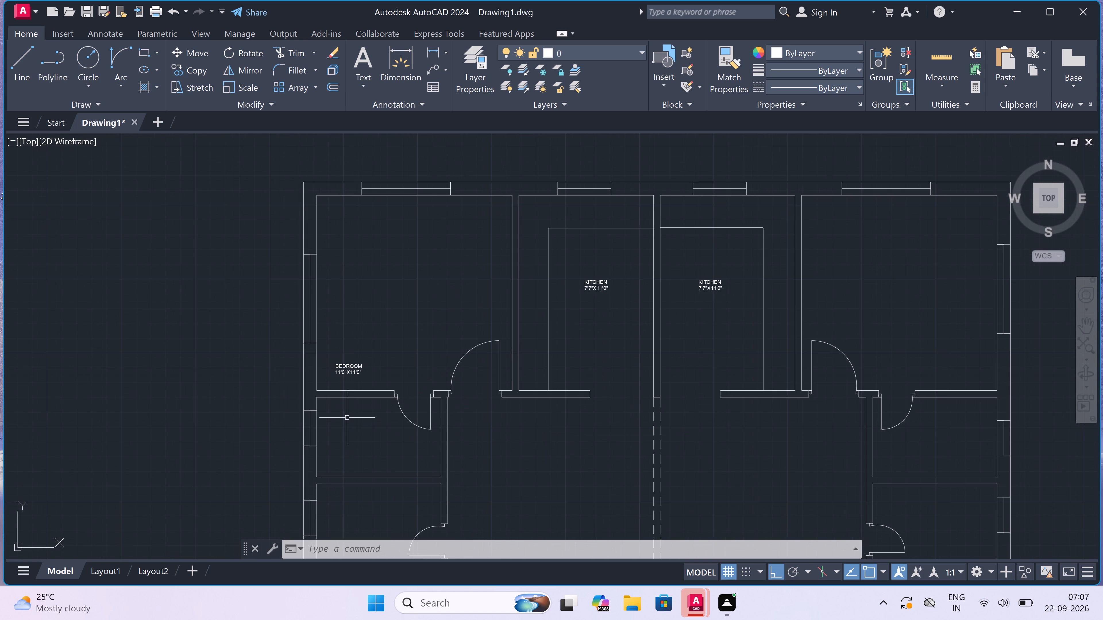
scroll(348, 379, up, 2)
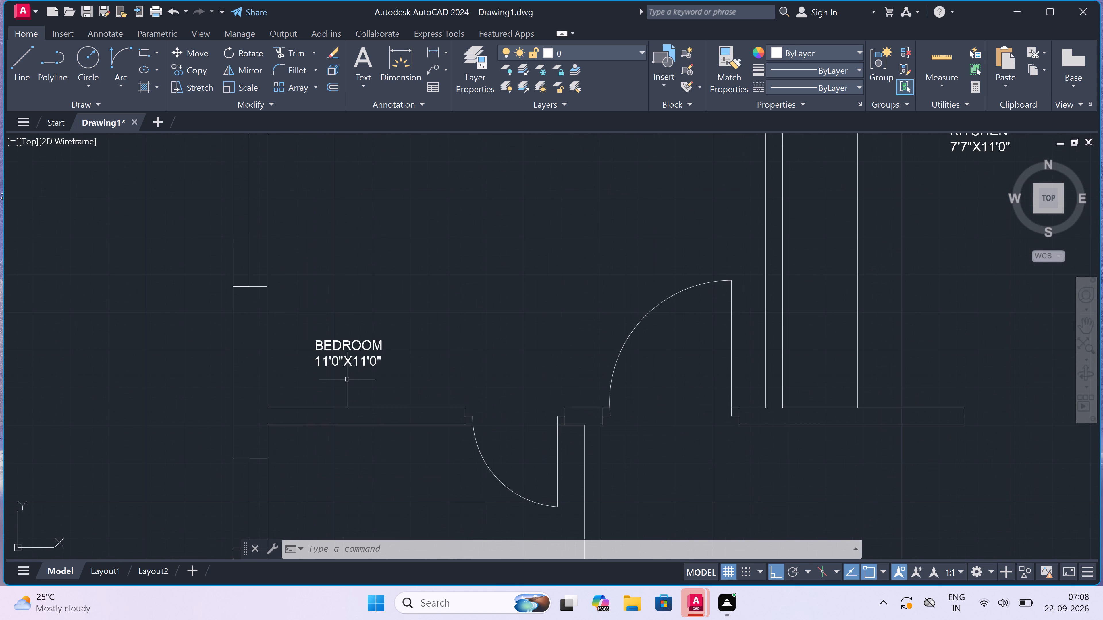
click(350, 352)
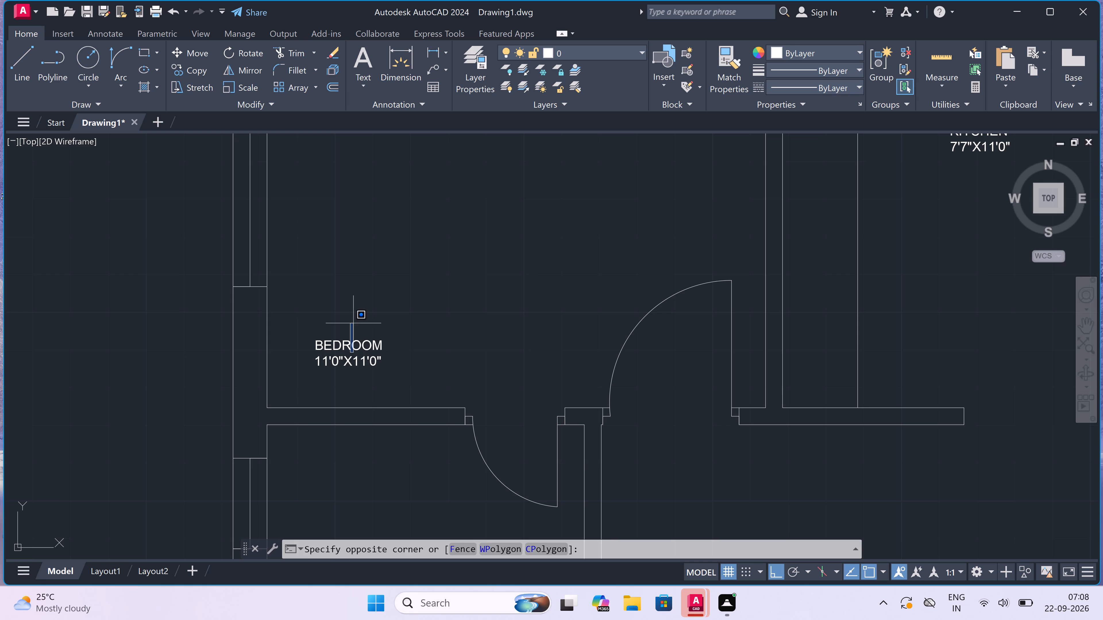
click(354, 323)
drag(339, 342, 338, 346)
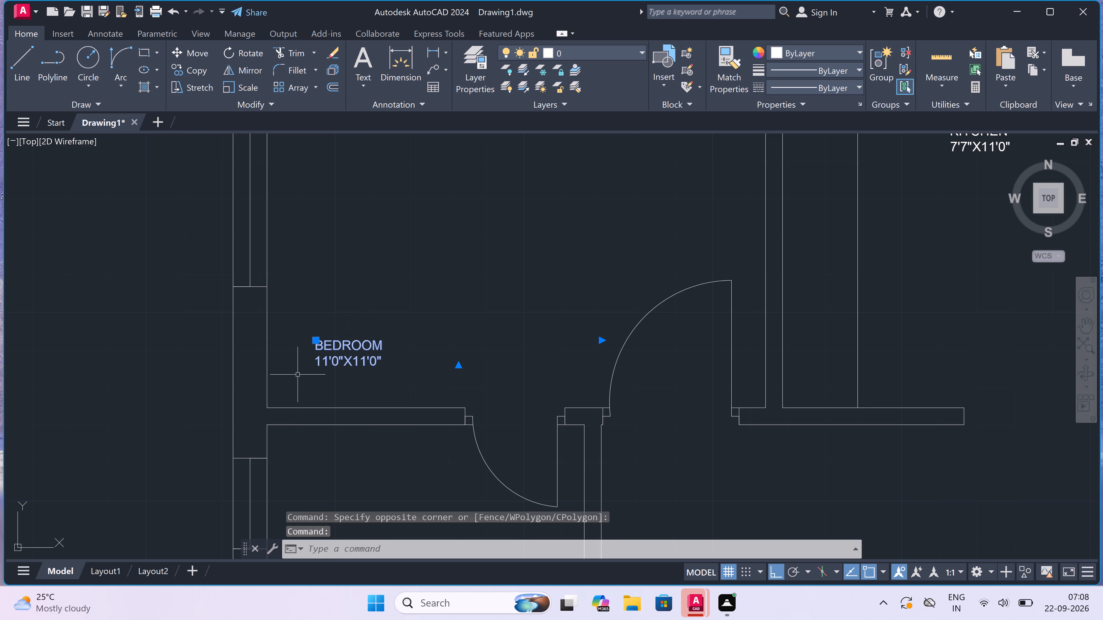
click(199, 67)
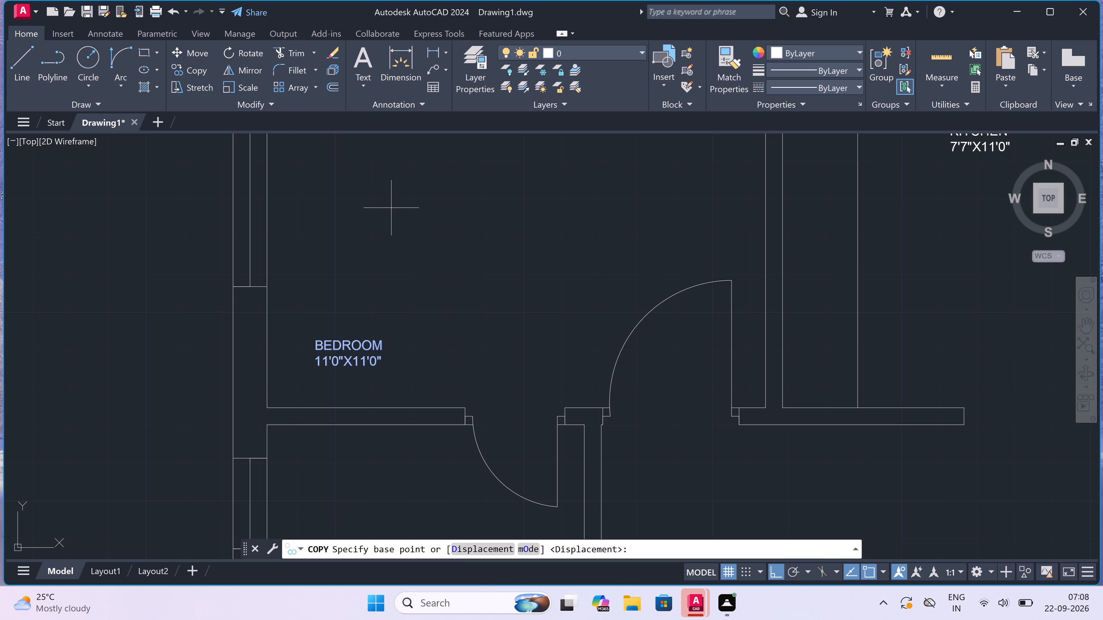
click(347, 342)
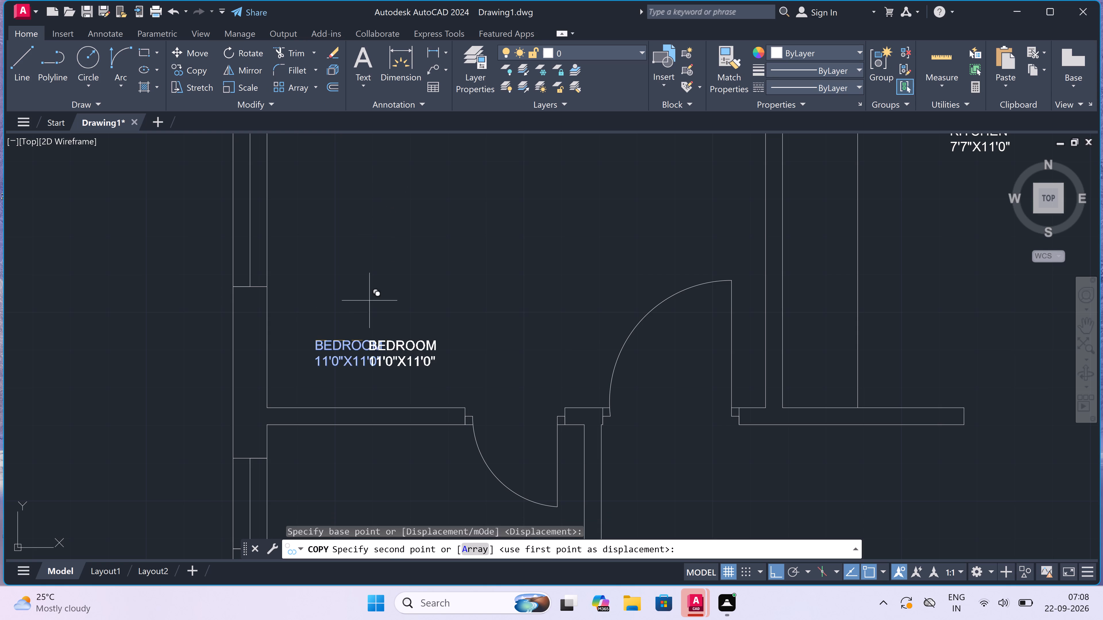
scroll(401, 266, down, 2)
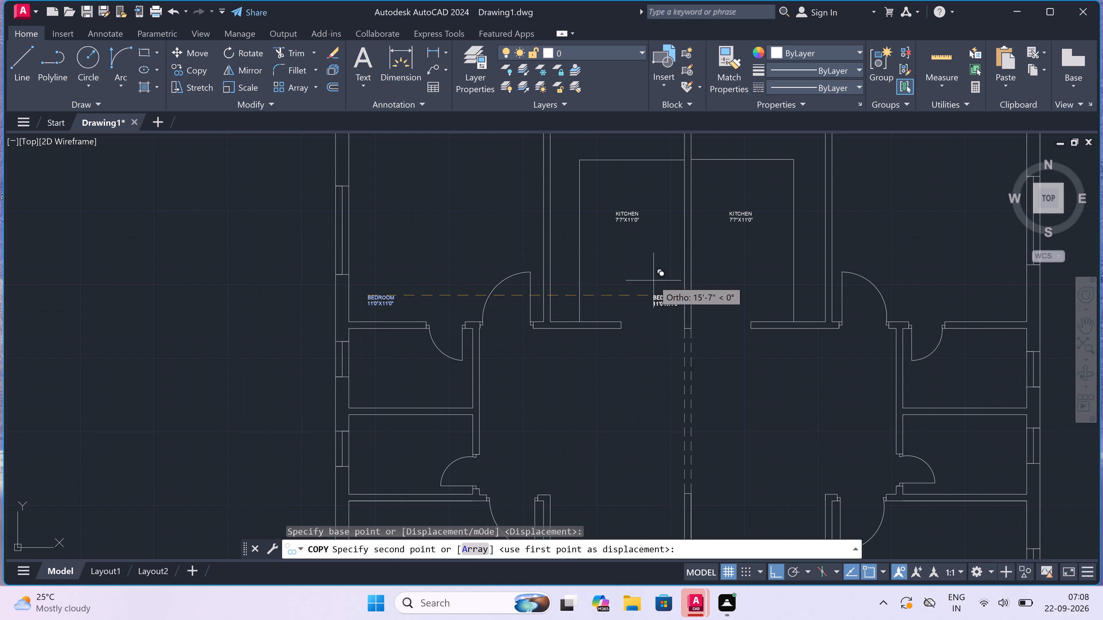
scroll(646, 278, down, 2)
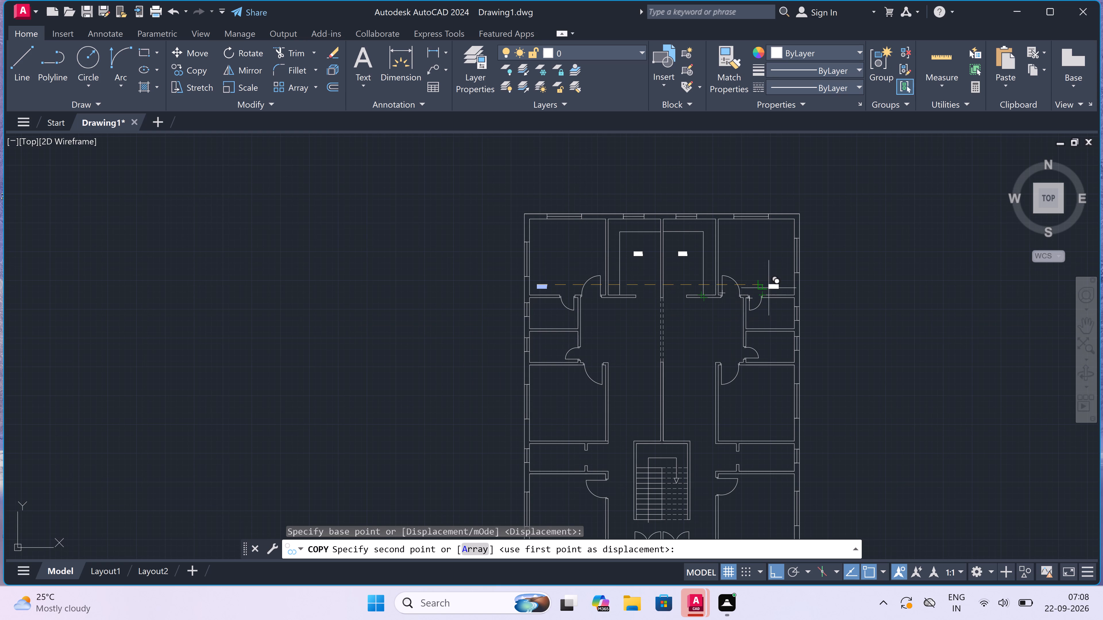
scroll(769, 288, up, 3)
click(778, 286)
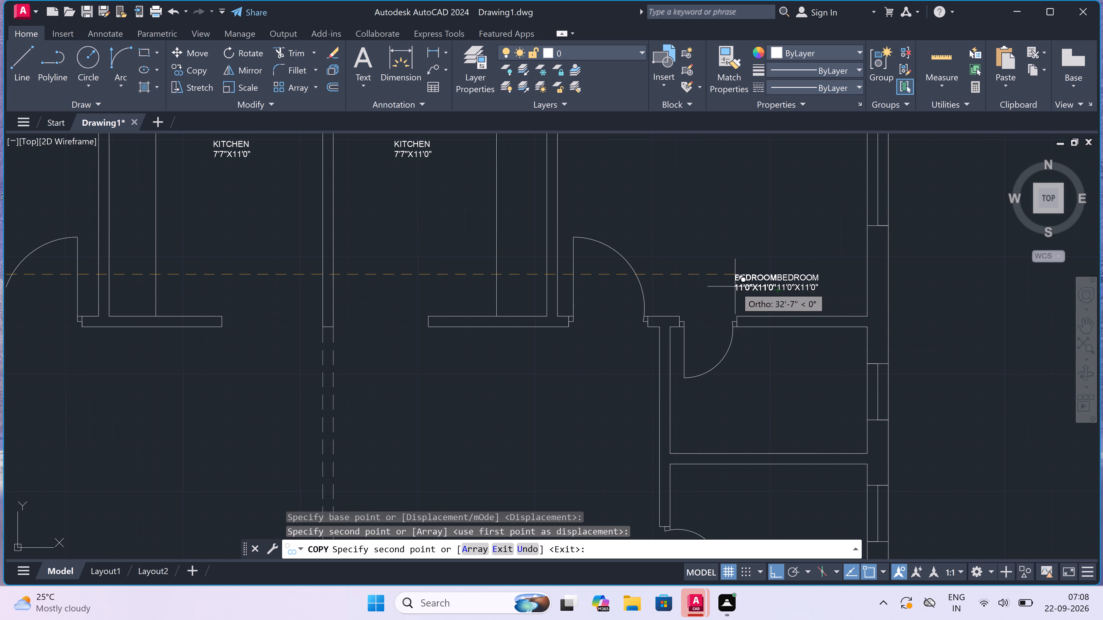
key(Escape)
Add multiline text reading TOILET with 7'0"X4'6" on a second line, inside the small room directly below the top-left bedroom.
scroll(638, 271, down, 3)
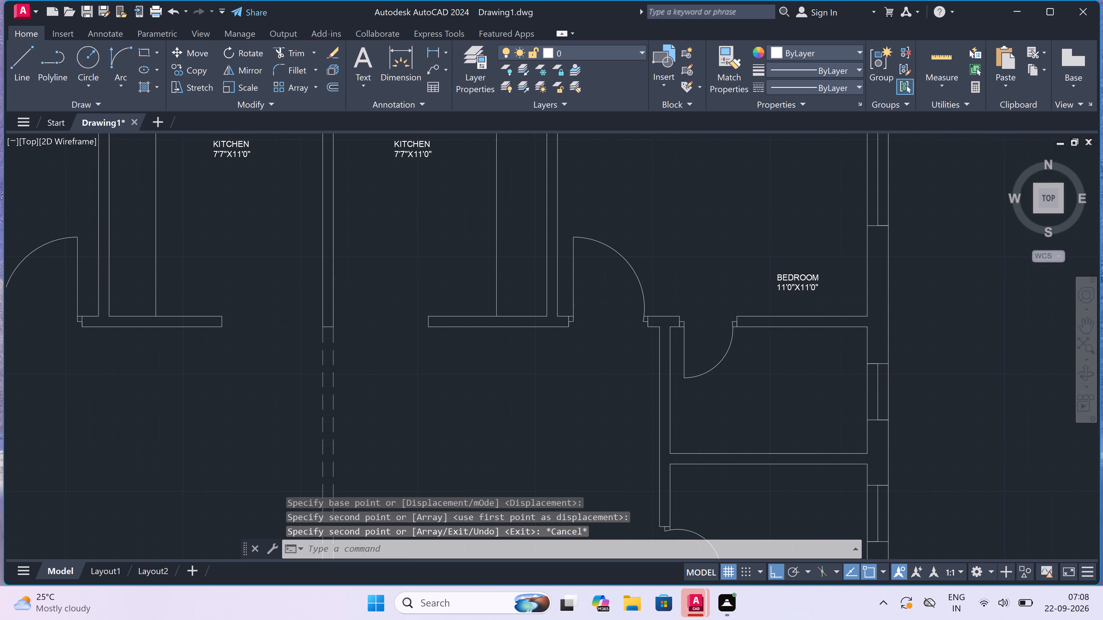
scroll(576, 276, down, 1)
scroll(491, 291, up, 3)
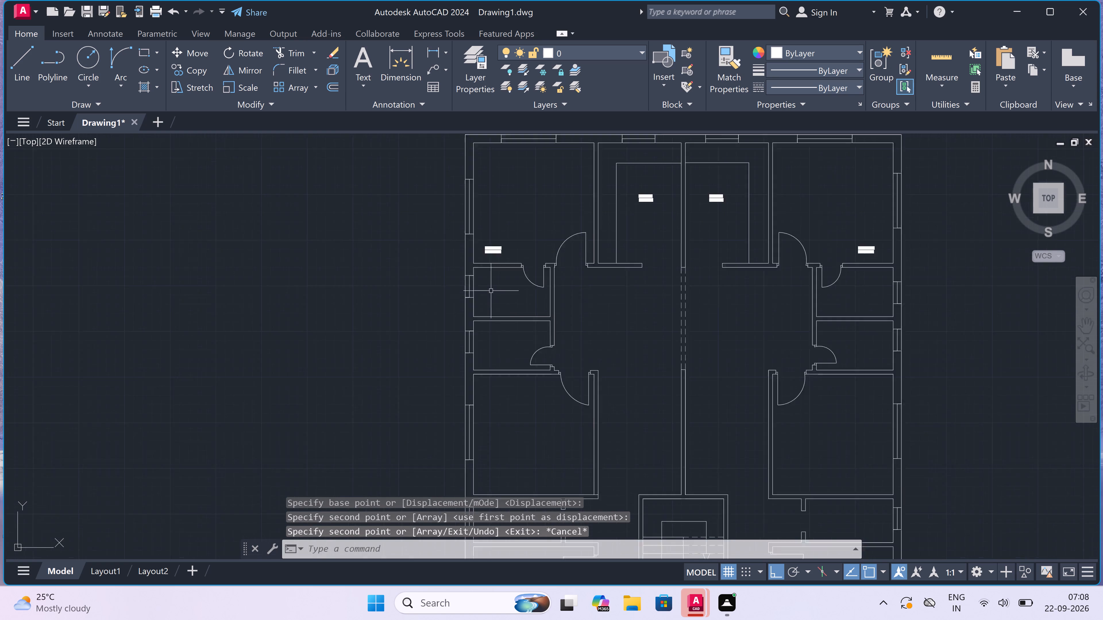
scroll(486, 292, up, 1)
text(MT)
key(space)
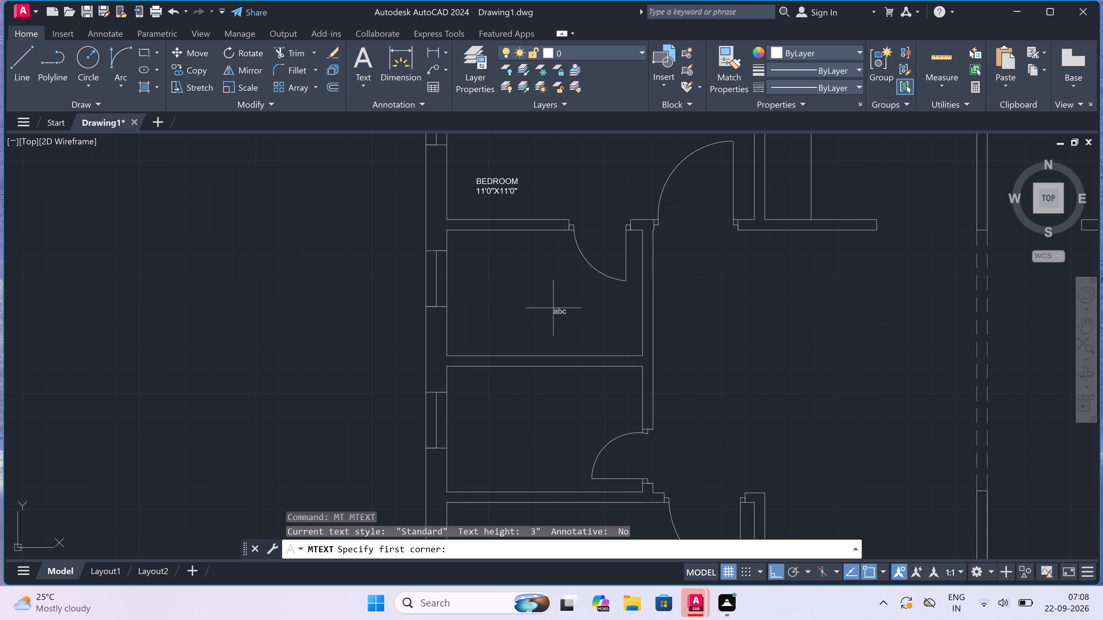
scroll(553, 308, up, 2)
click(510, 318)
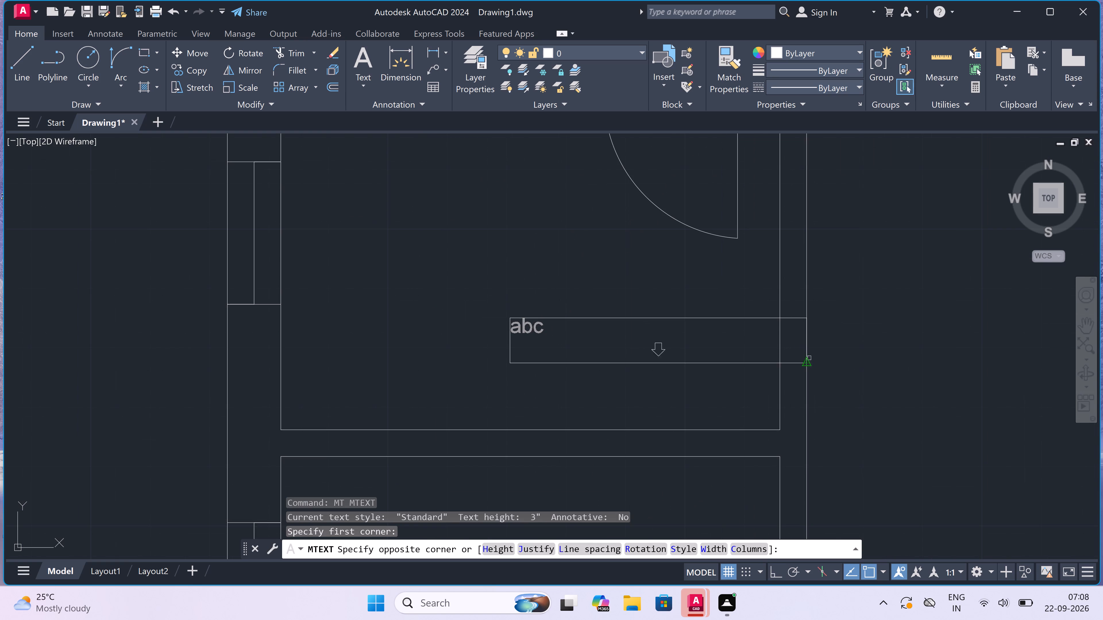
click(836, 355)
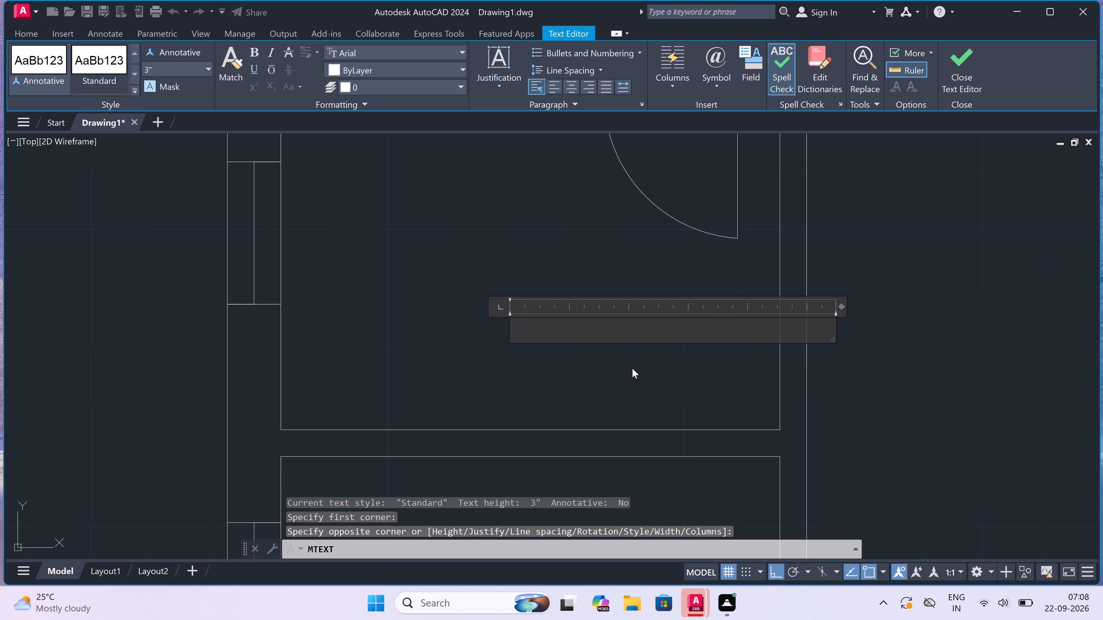
text(TOILET)
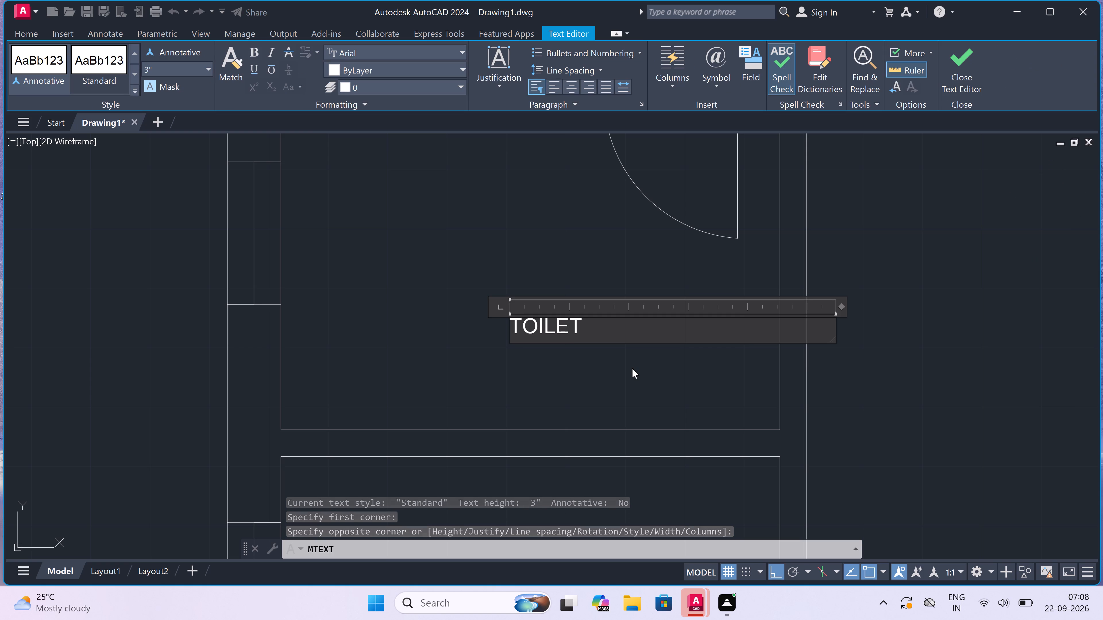
key(Return)
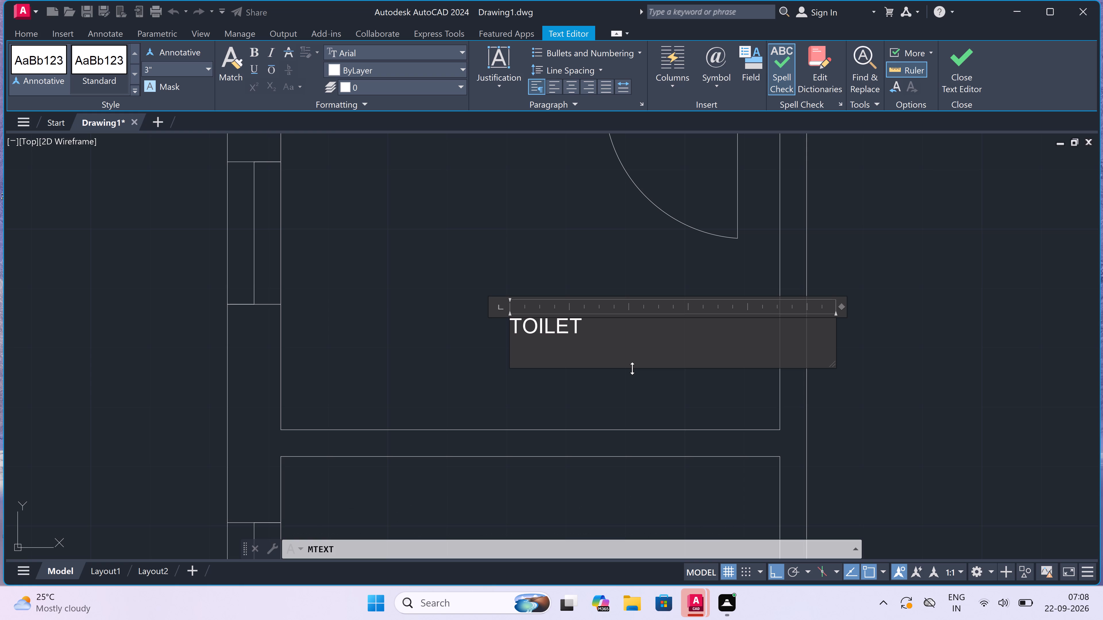
text(7'0")
key(x)
text(4'6")
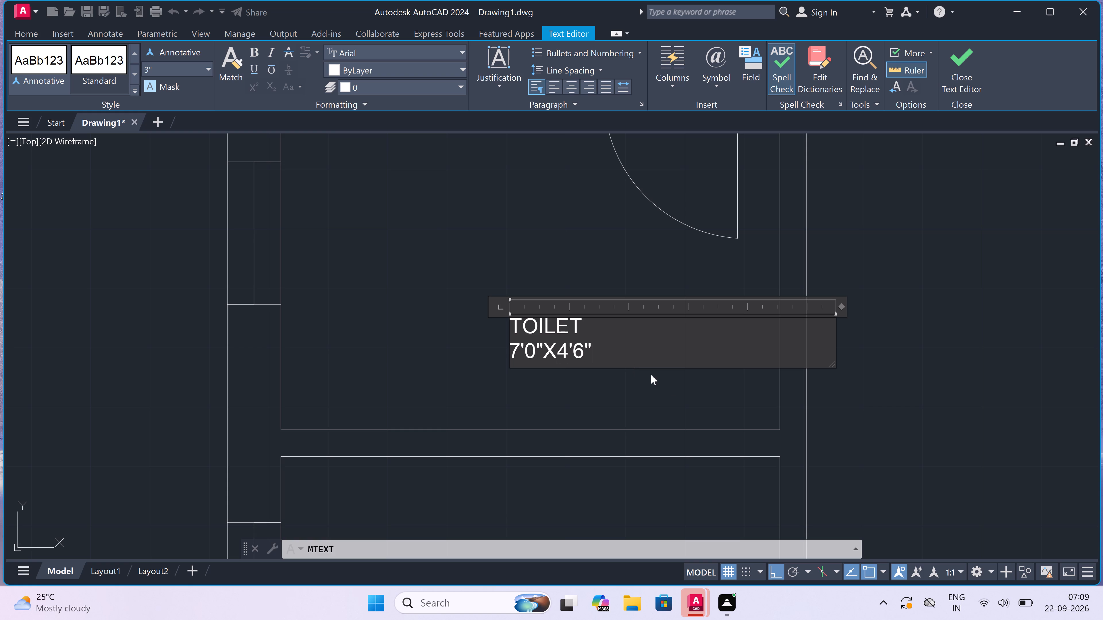
click(429, 223)
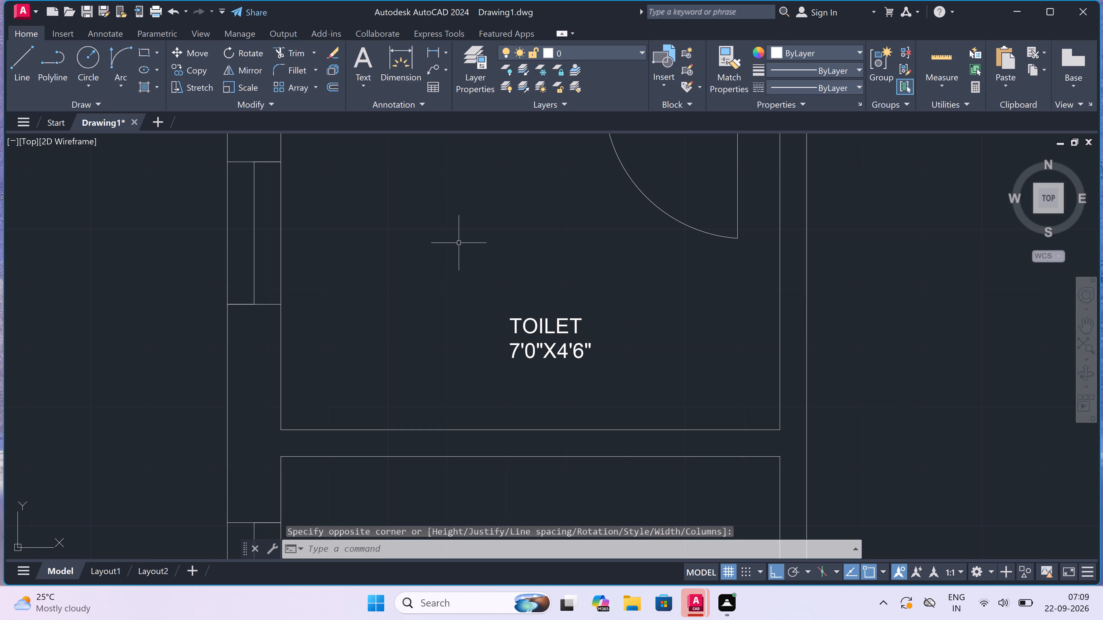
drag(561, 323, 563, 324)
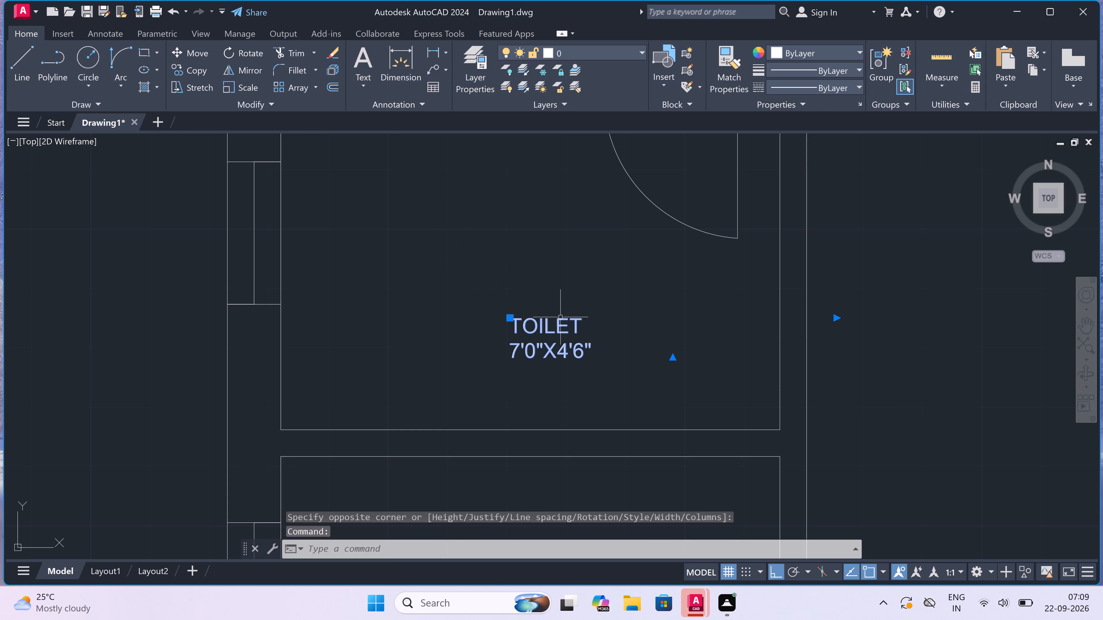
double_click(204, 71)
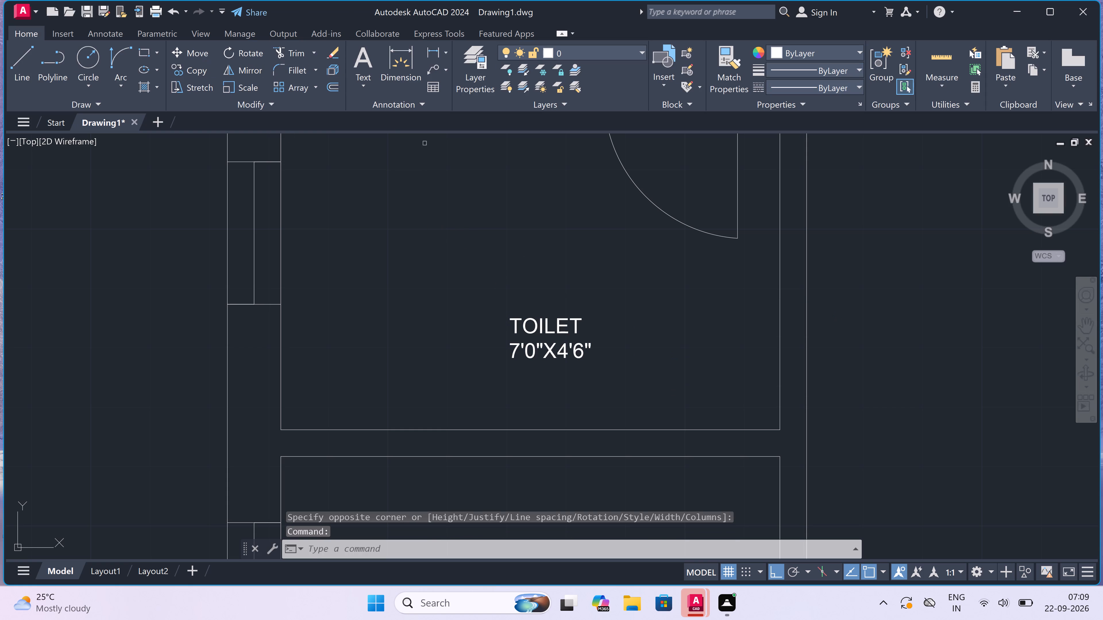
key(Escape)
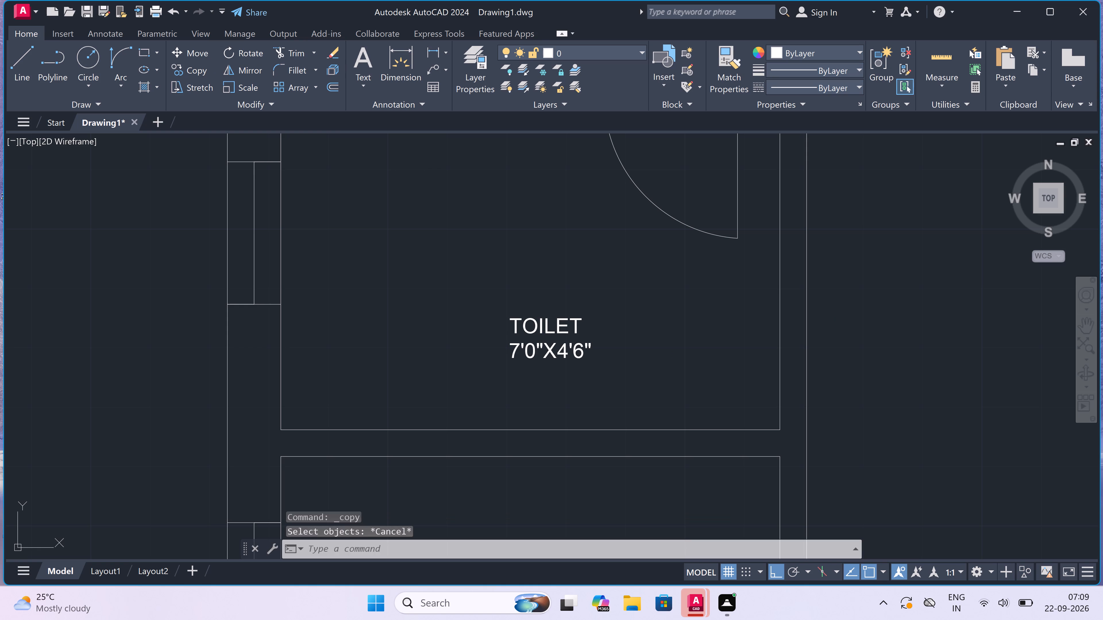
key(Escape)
Copy the TOILET label straight down about 2'-11" into the adjoining small room below it.
click(525, 333)
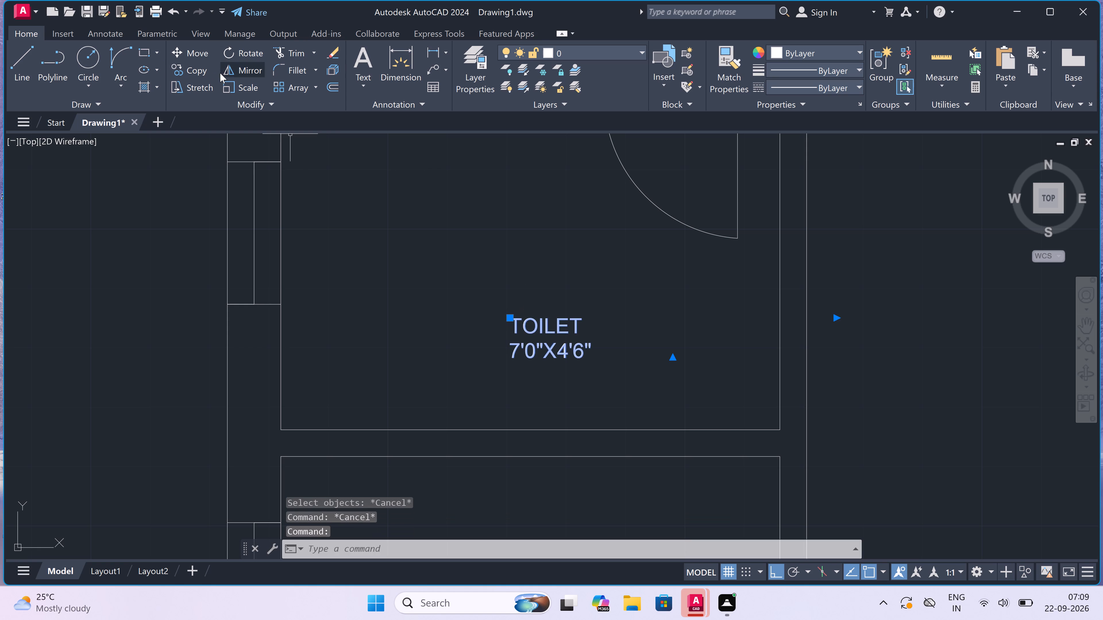
click(170, 66)
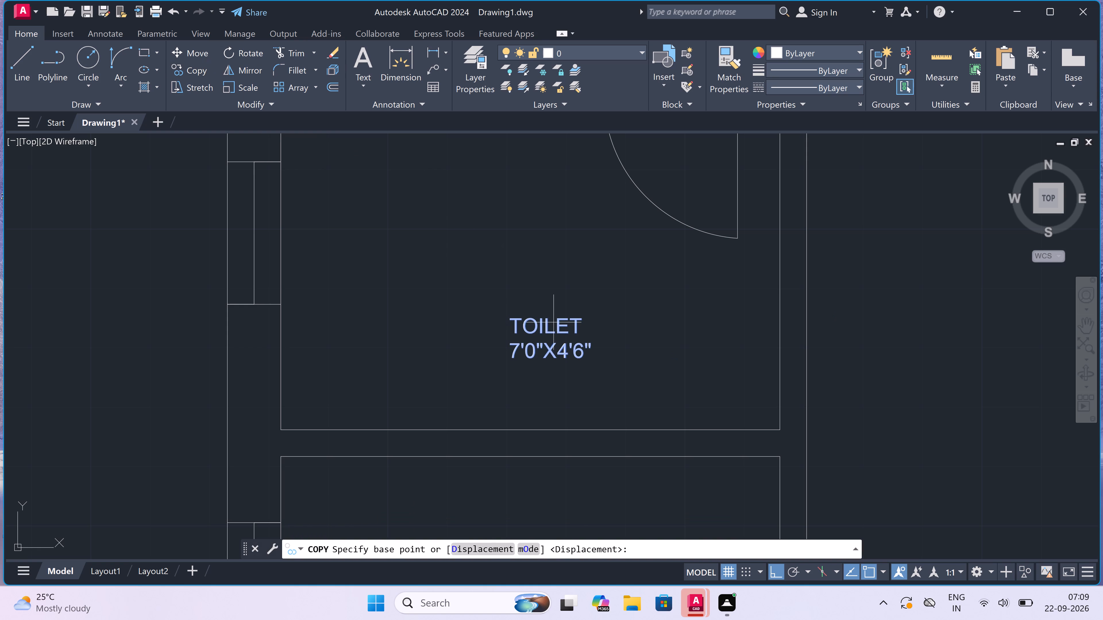
drag(554, 322, 544, 342)
scroll(544, 343, down, 3)
scroll(544, 368, up, 3)
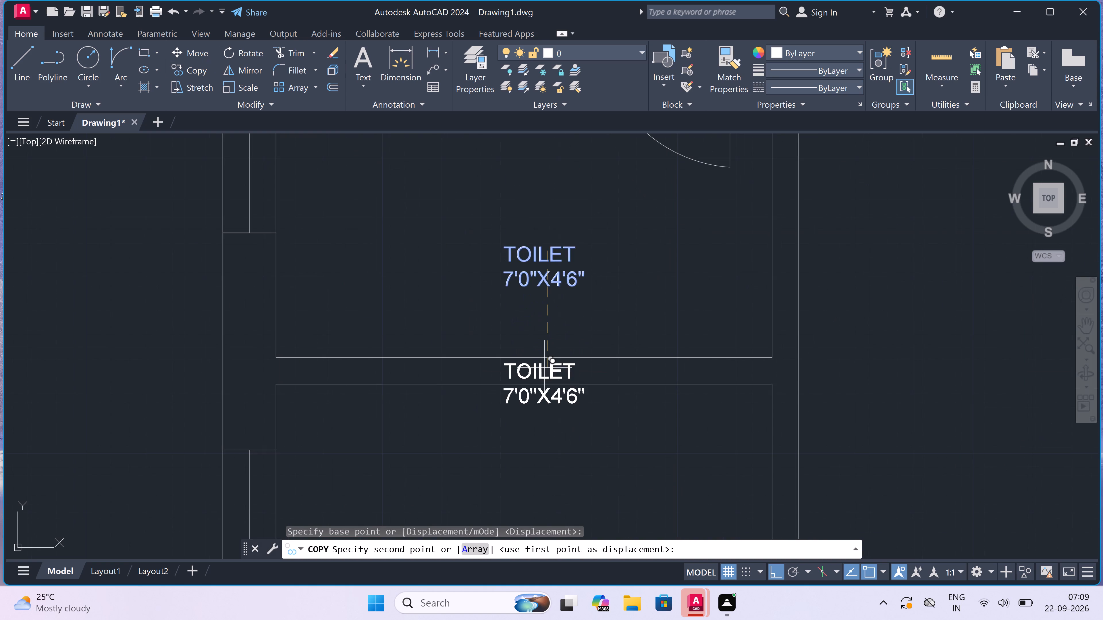
scroll(542, 372, down, 2)
scroll(535, 410, up, 1)
click(541, 402)
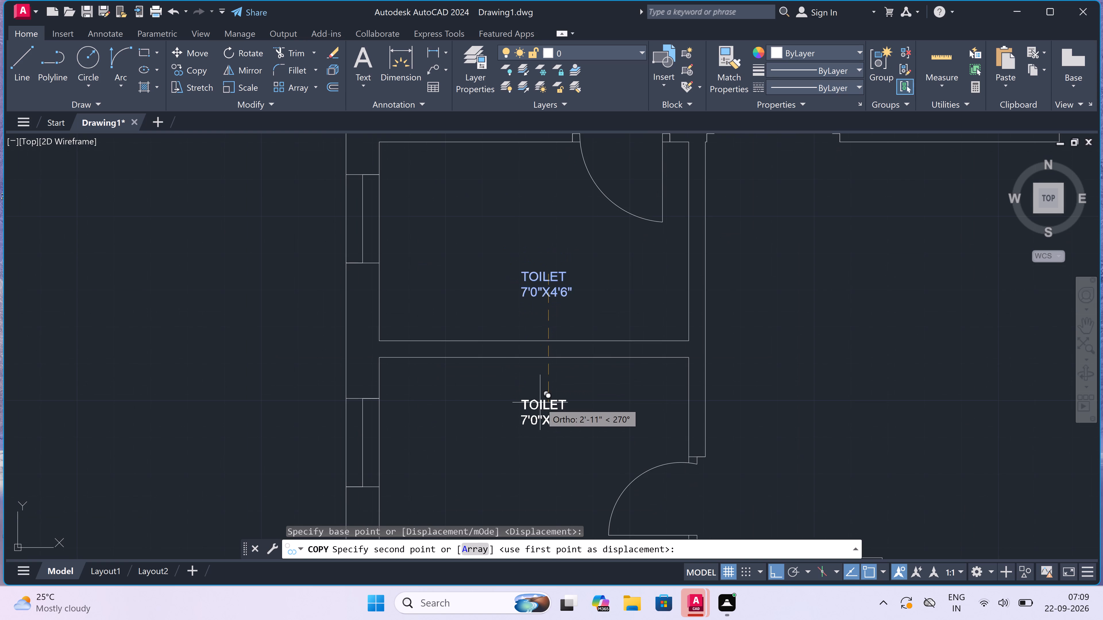
key(Escape)
scroll(513, 401, down, 3)
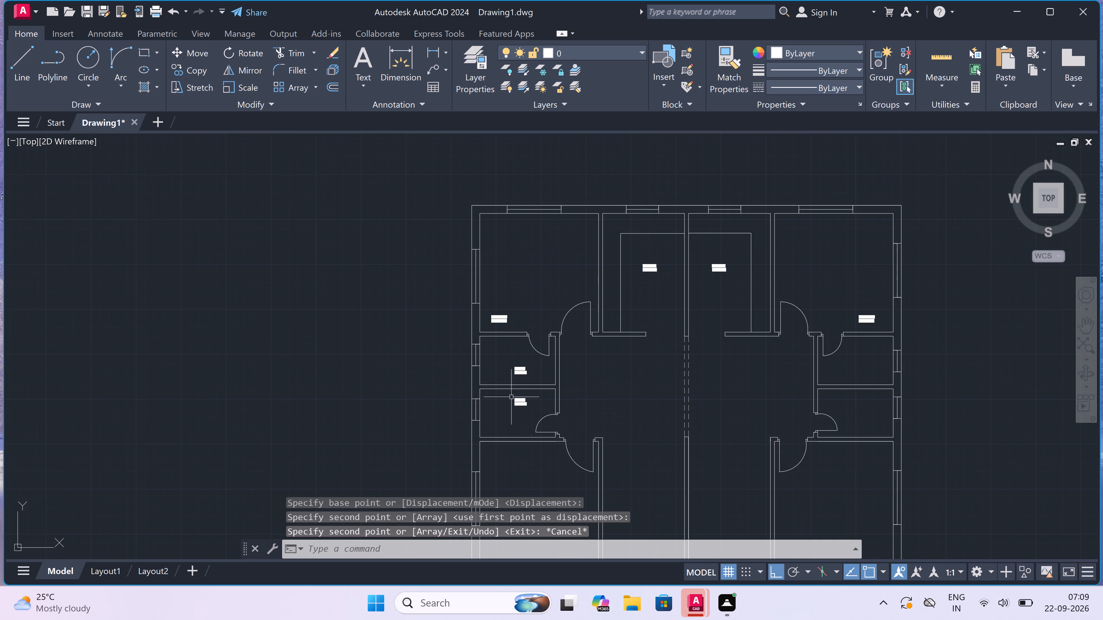
scroll(511, 396, up, 2)
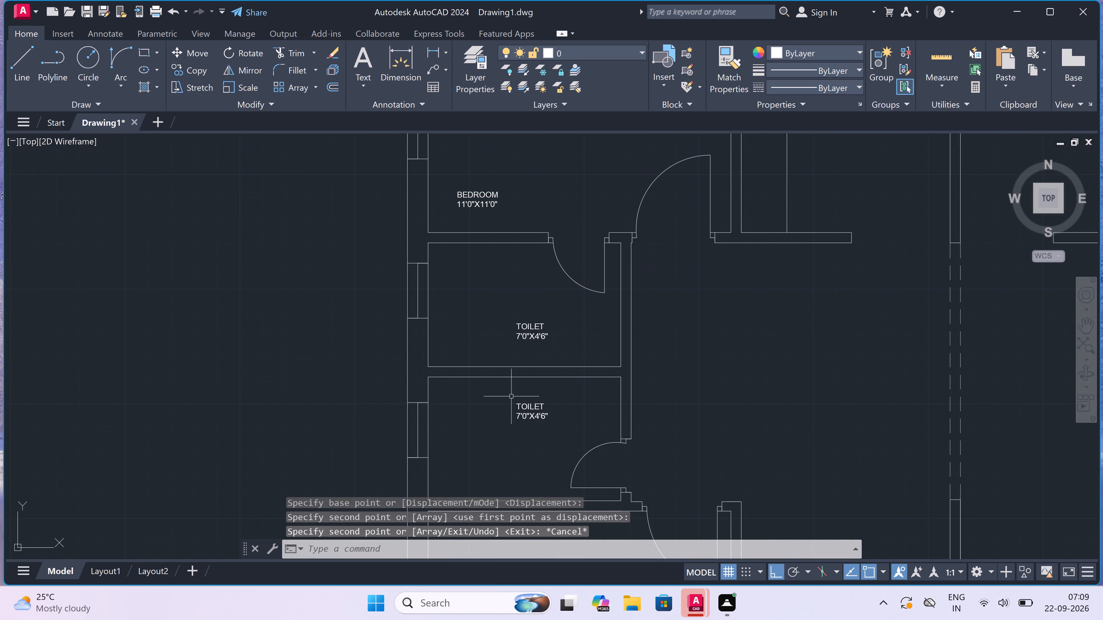
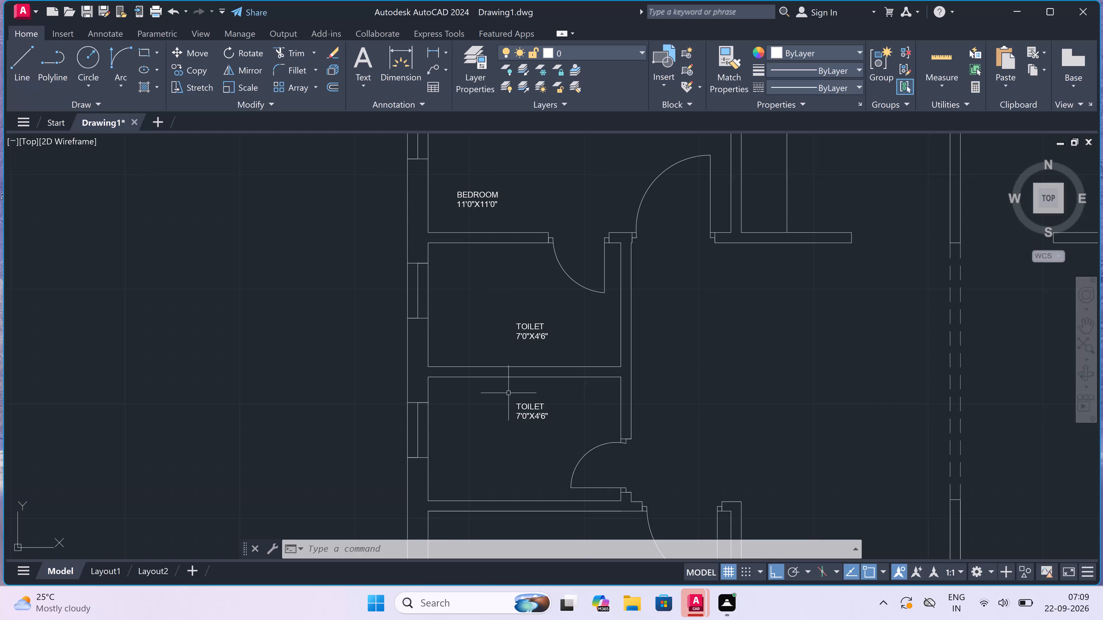
Copy the lower-left TOILET 7'0"X4'6" label into both toilets of the plan's right-hand unit, with Ortho off for the upper one.
click(531, 414)
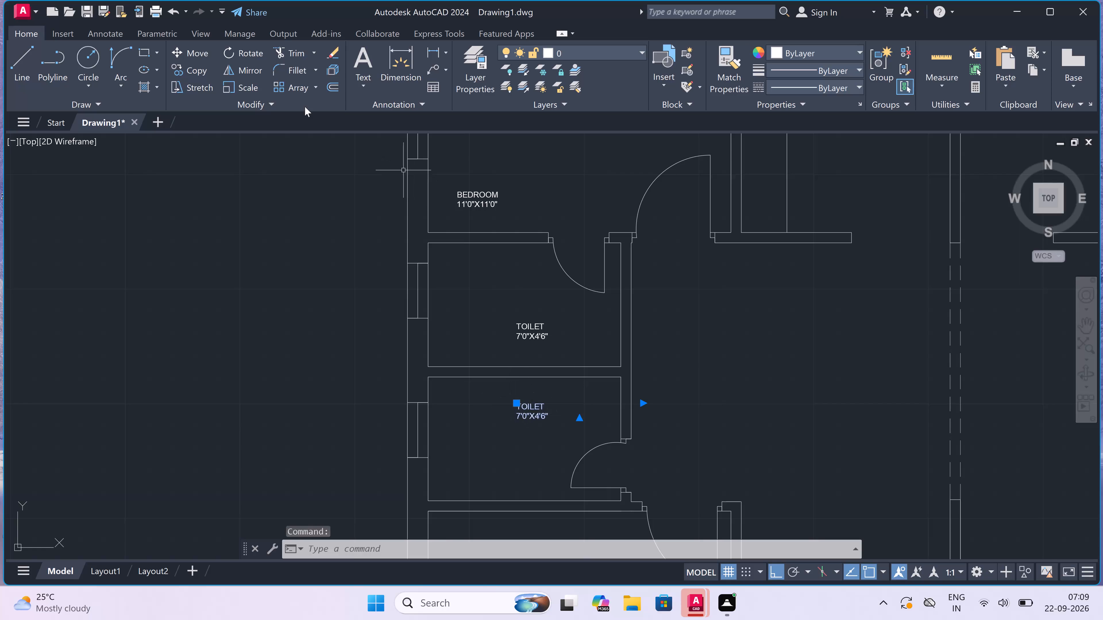
click(184, 70)
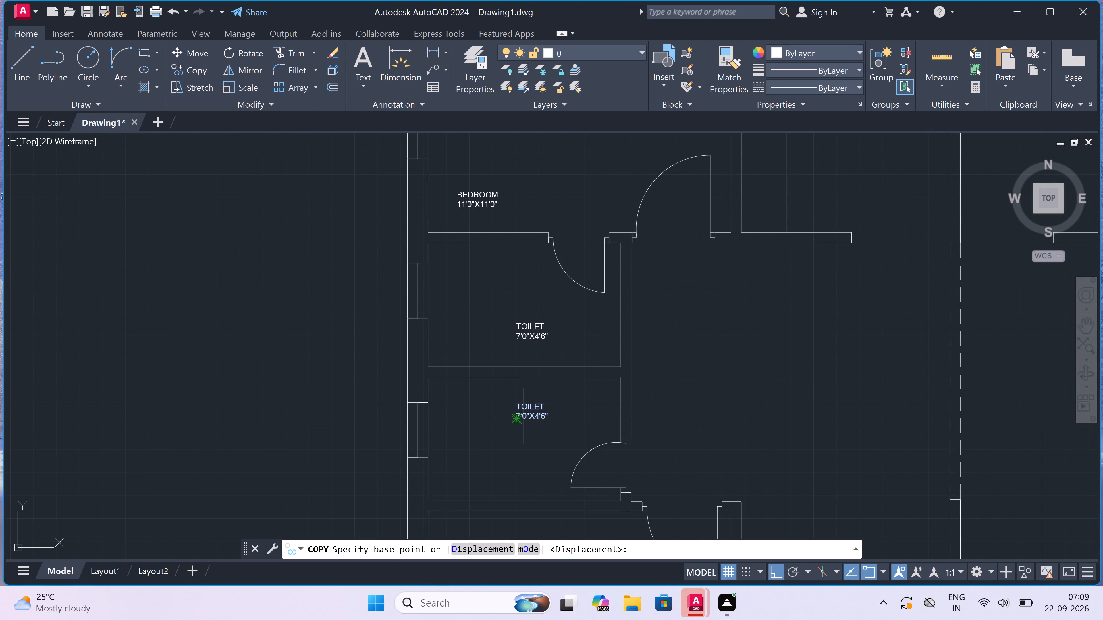
drag(523, 416, 541, 414)
scroll(620, 395, down, 3)
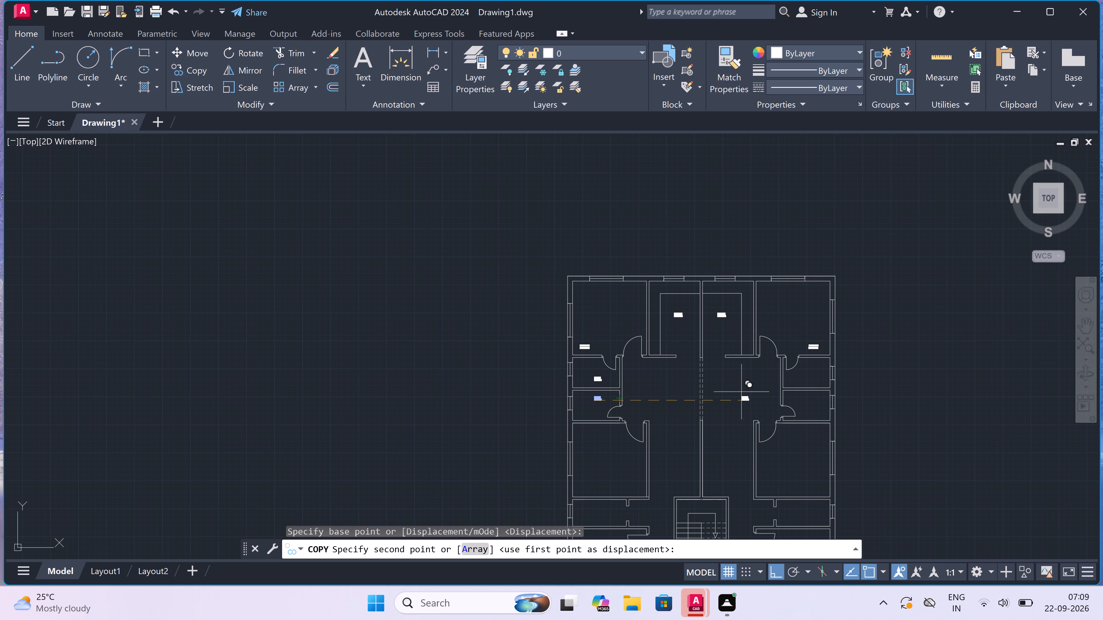
scroll(803, 392, up, 3)
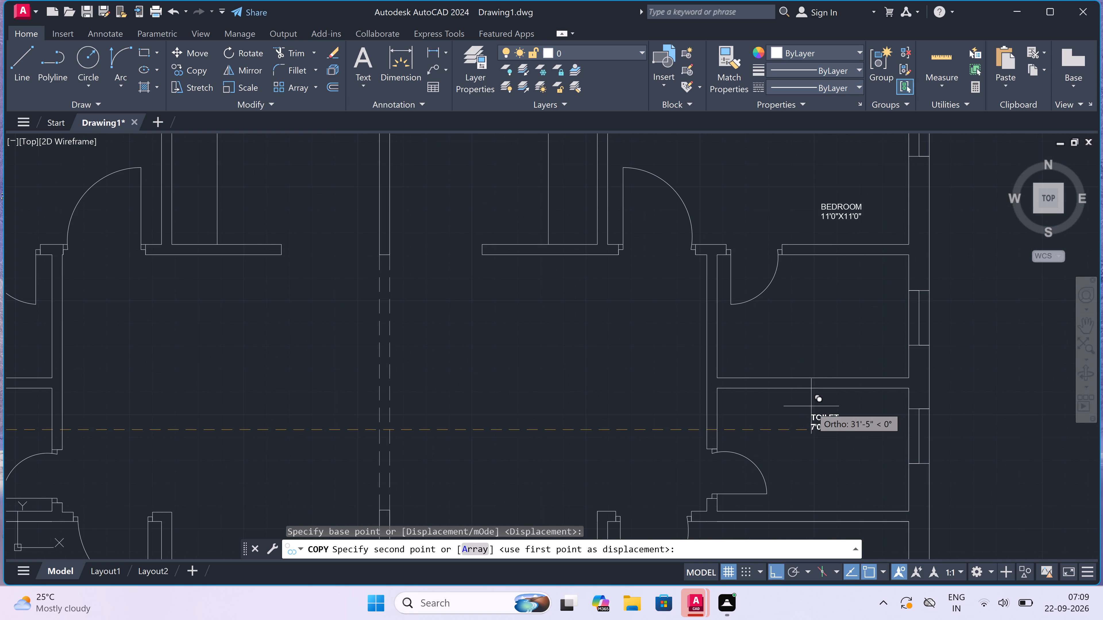
click(815, 416)
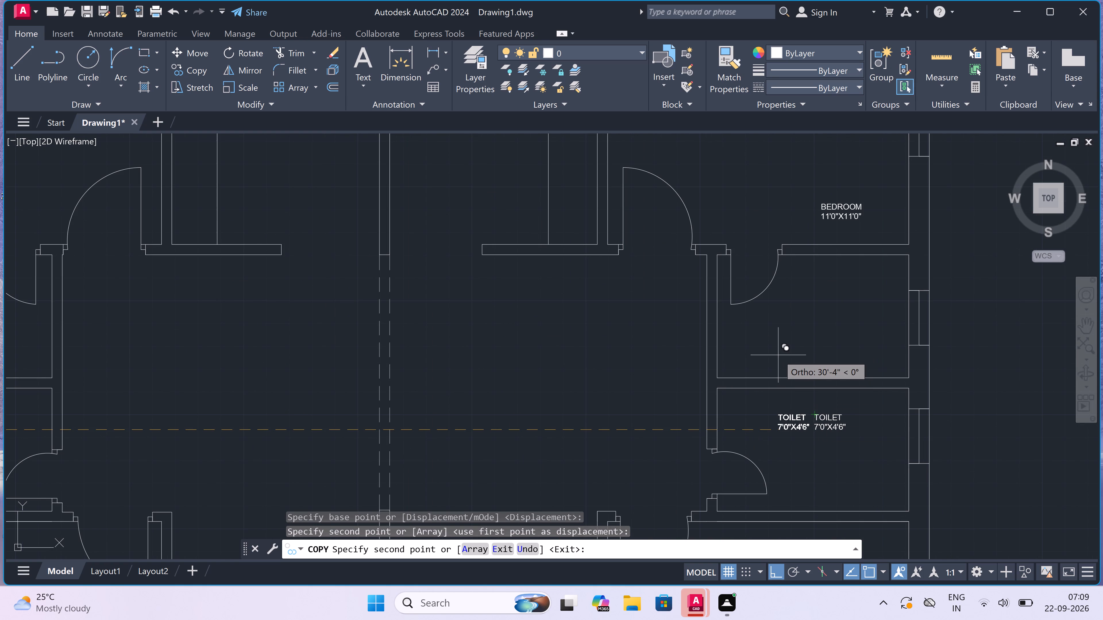
key(F8)
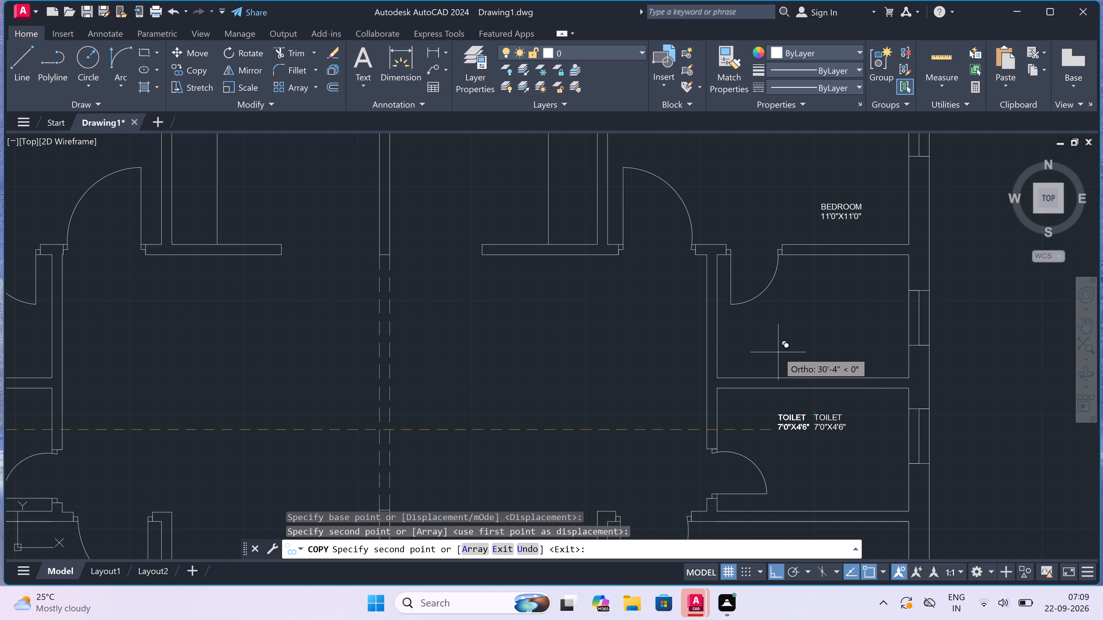
click(800, 354)
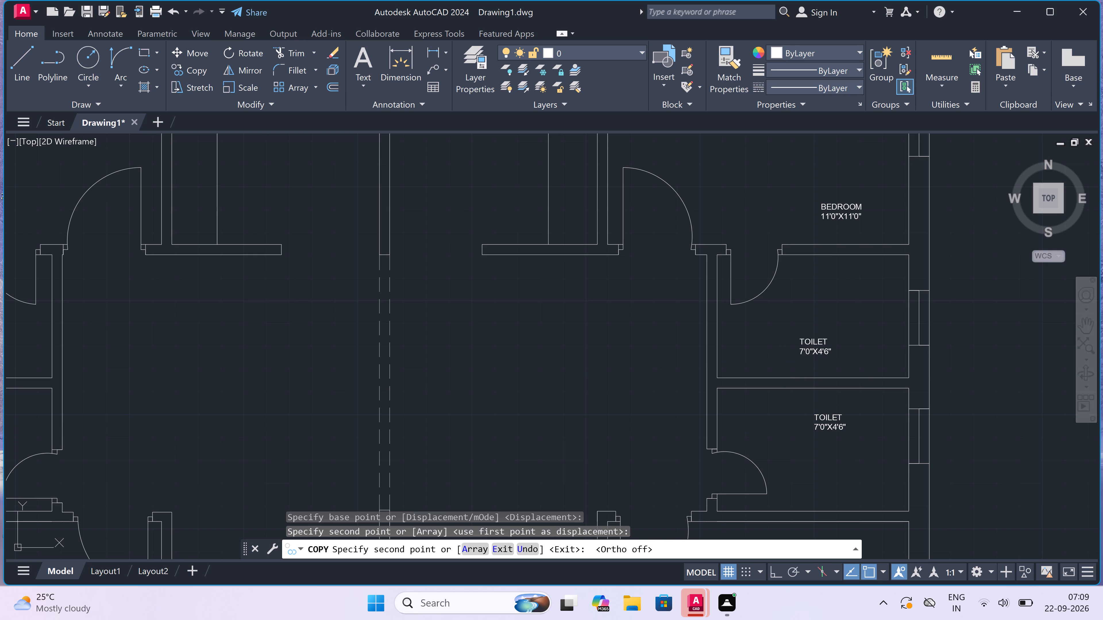
key(Escape)
Add a multiline text label reading BEDROOM, 11'0"X11'0" in the left-hand unit's bedroom below the toilets.
scroll(638, 329, down, 1)
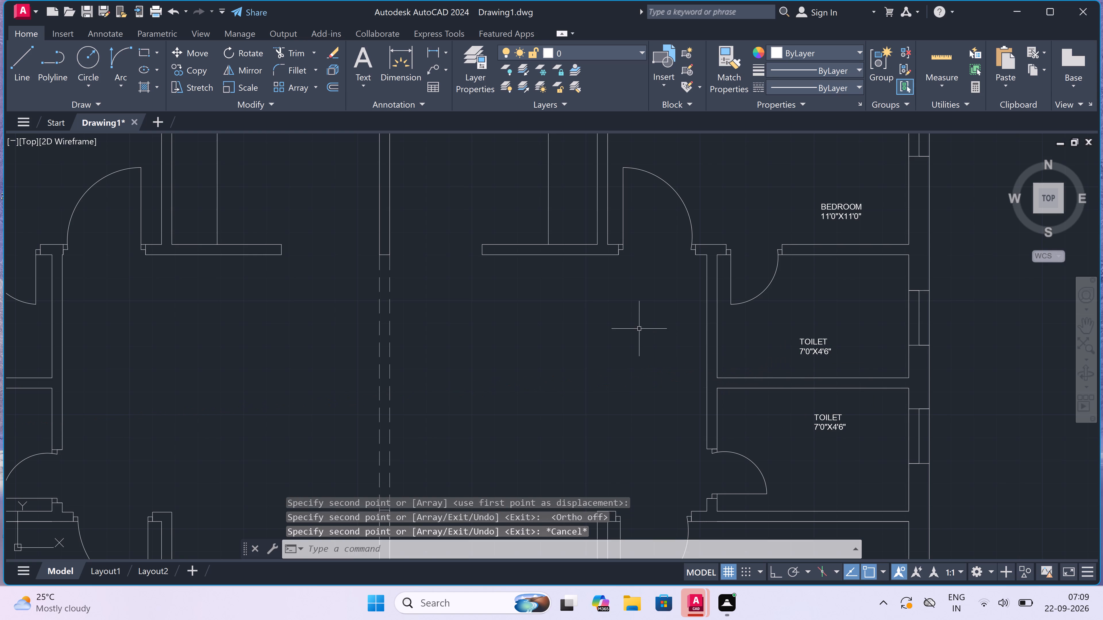
scroll(638, 329, down, 4)
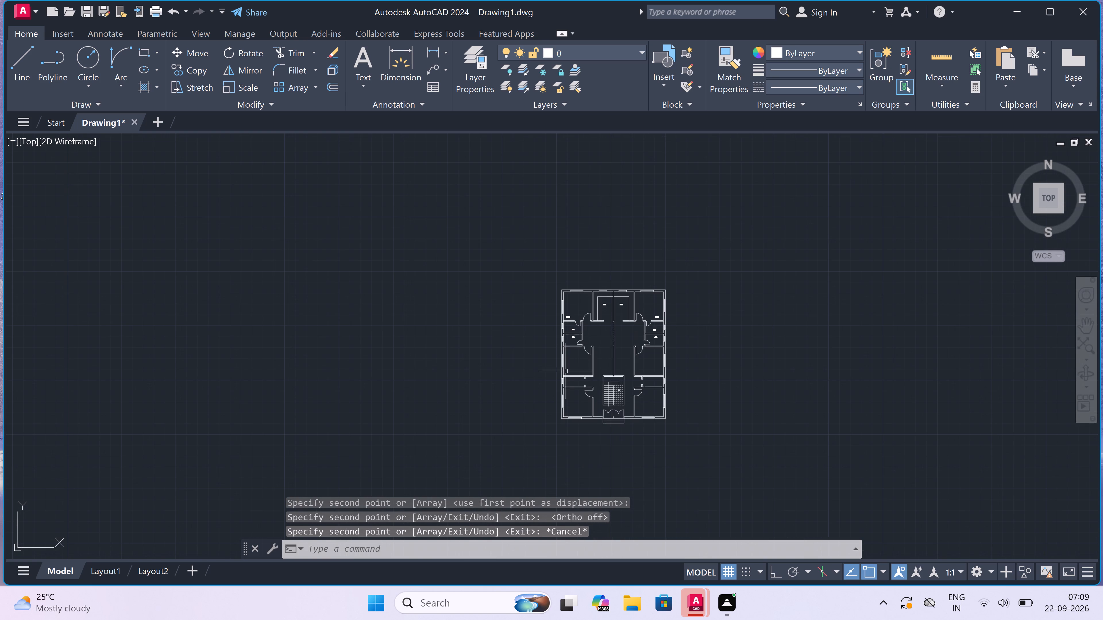
scroll(564, 378, up, 3)
scroll(607, 337, up, 1)
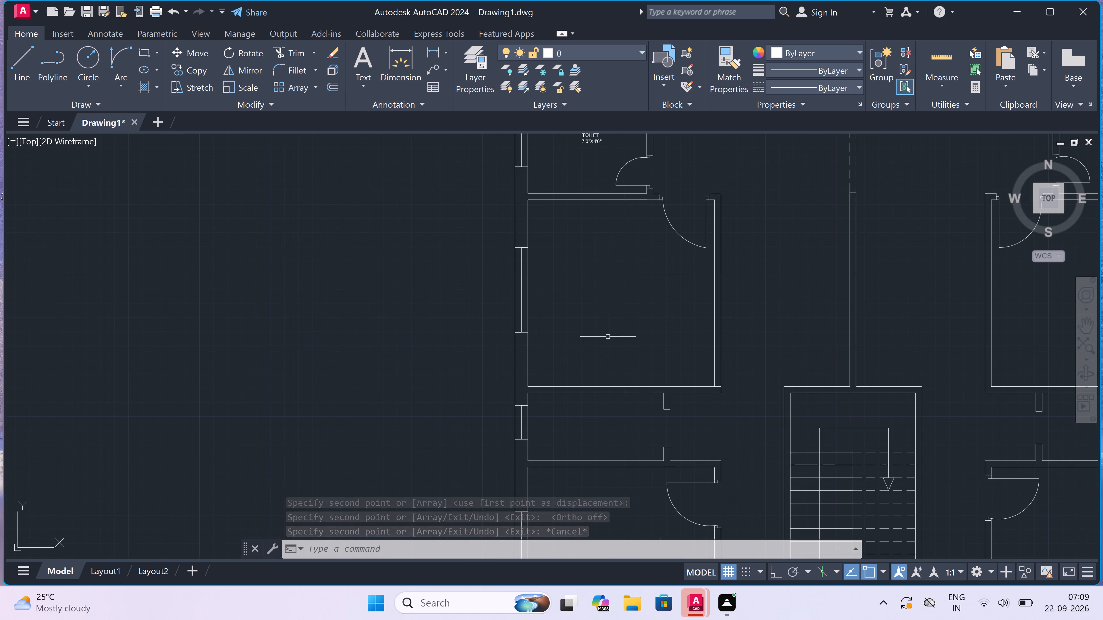
text(MT)
key(space)
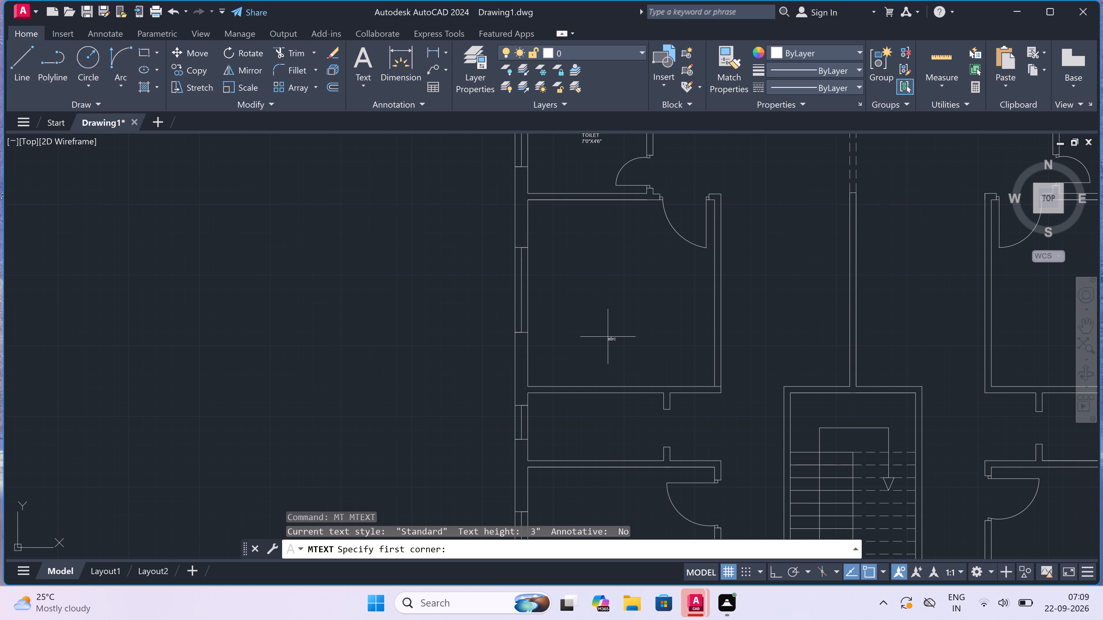
scroll(608, 337, up, 1)
scroll(608, 337, down, 1)
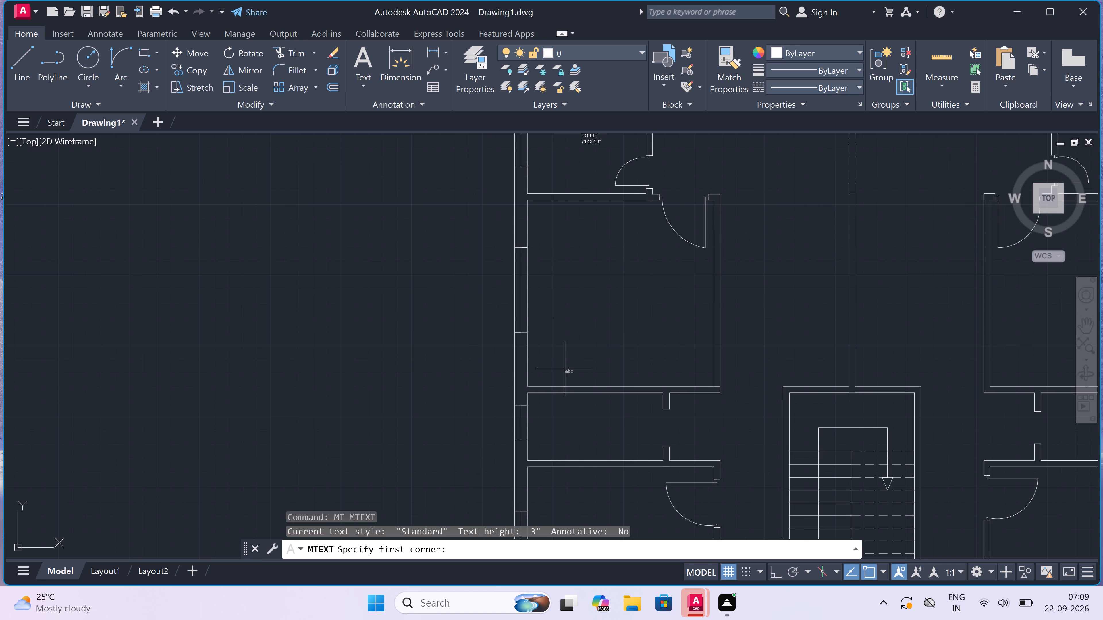
drag(567, 363, 579, 363)
click(739, 356)
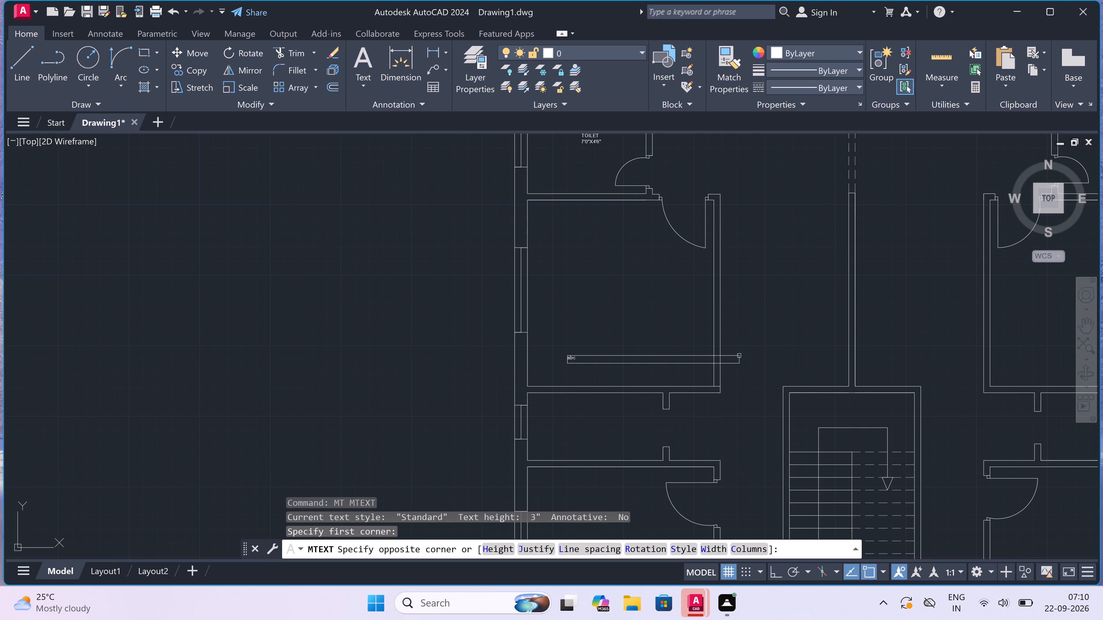
scroll(561, 363, up, 1)
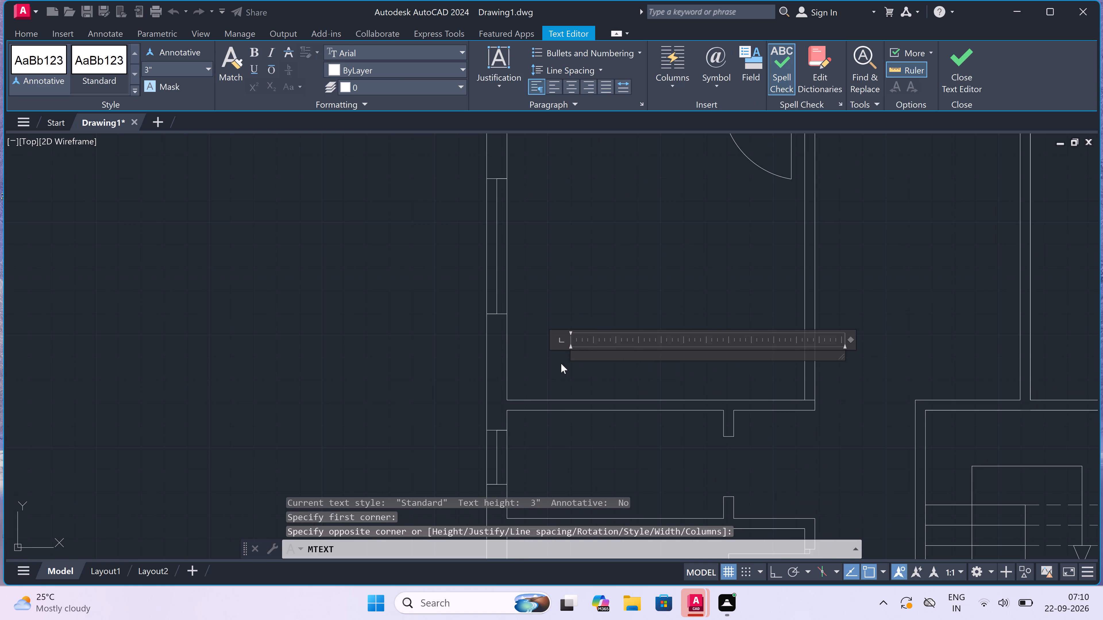
text(BEDROOM)
key(Return)
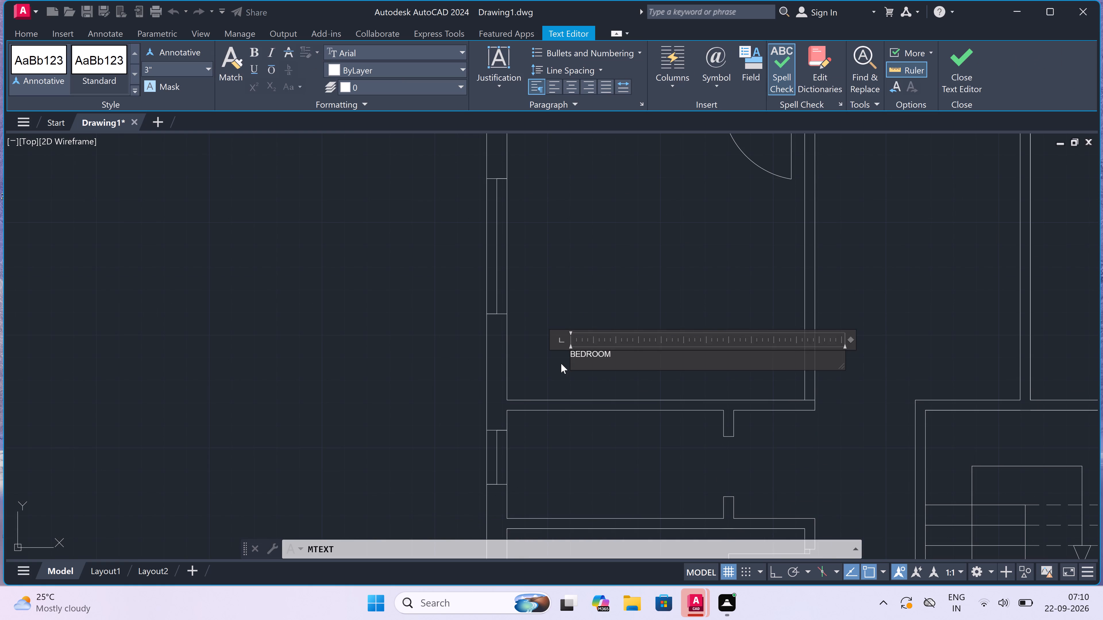
text(11'0"X11'0")
click(449, 342)
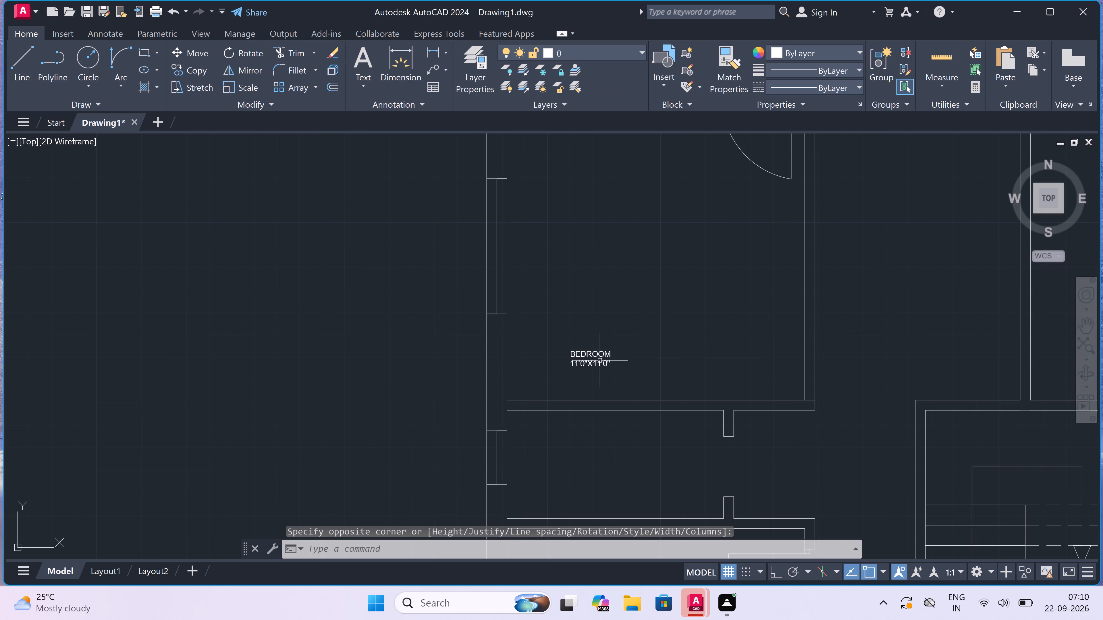
Copy the new BEDROOM 11'0"X11'0" label into the matching bedroom of the right-hand unit.
click(600, 361)
click(190, 70)
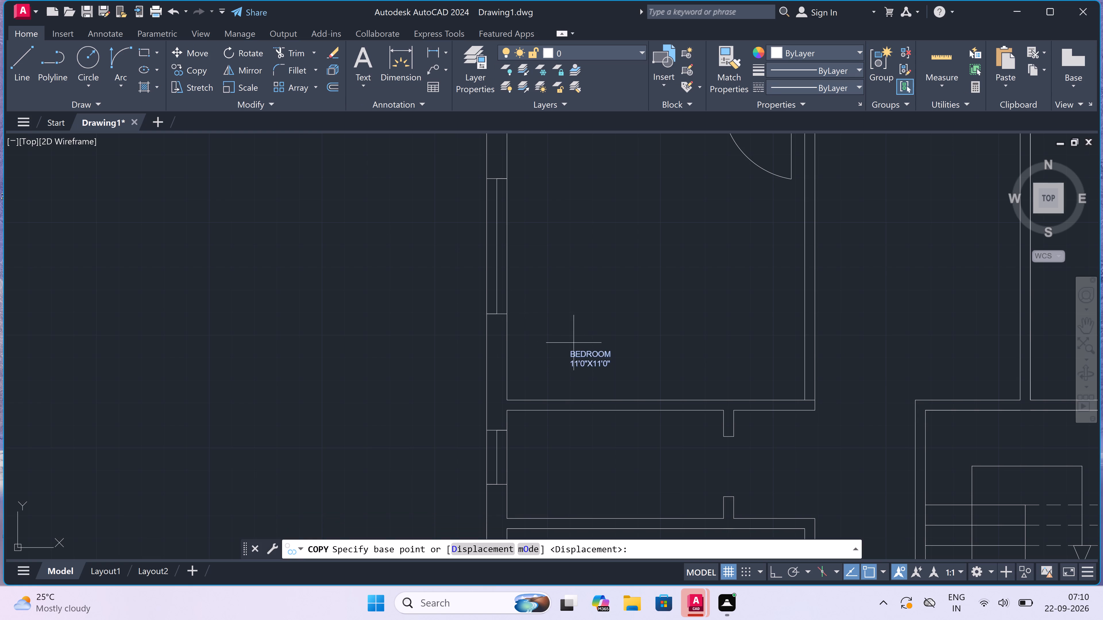
drag(583, 361, 571, 361)
scroll(403, 346, down, 3)
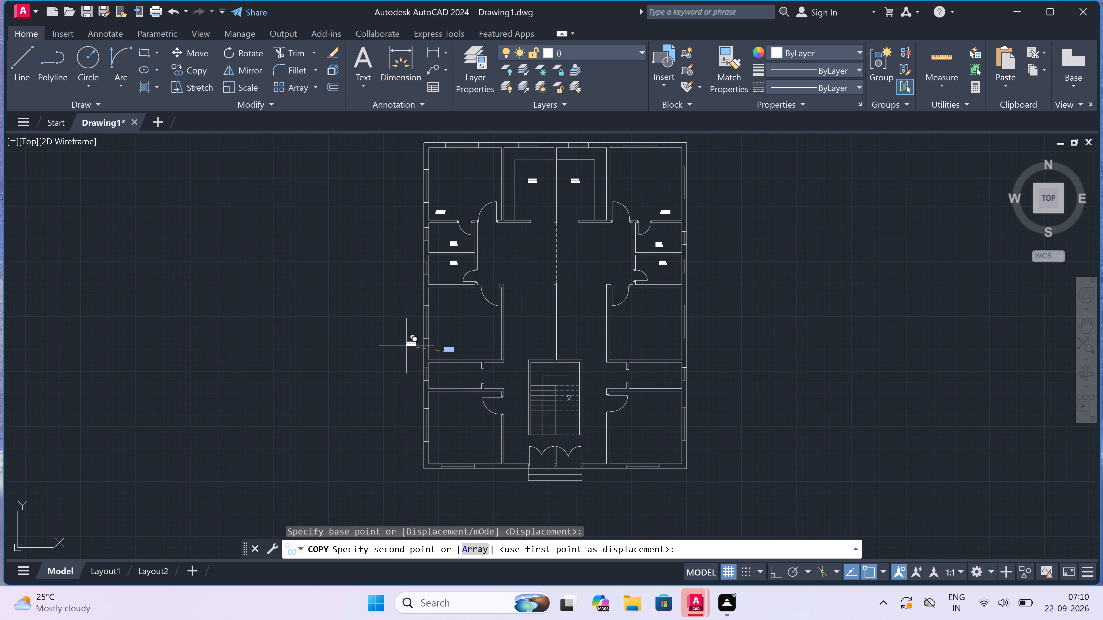
scroll(616, 354, up, 3)
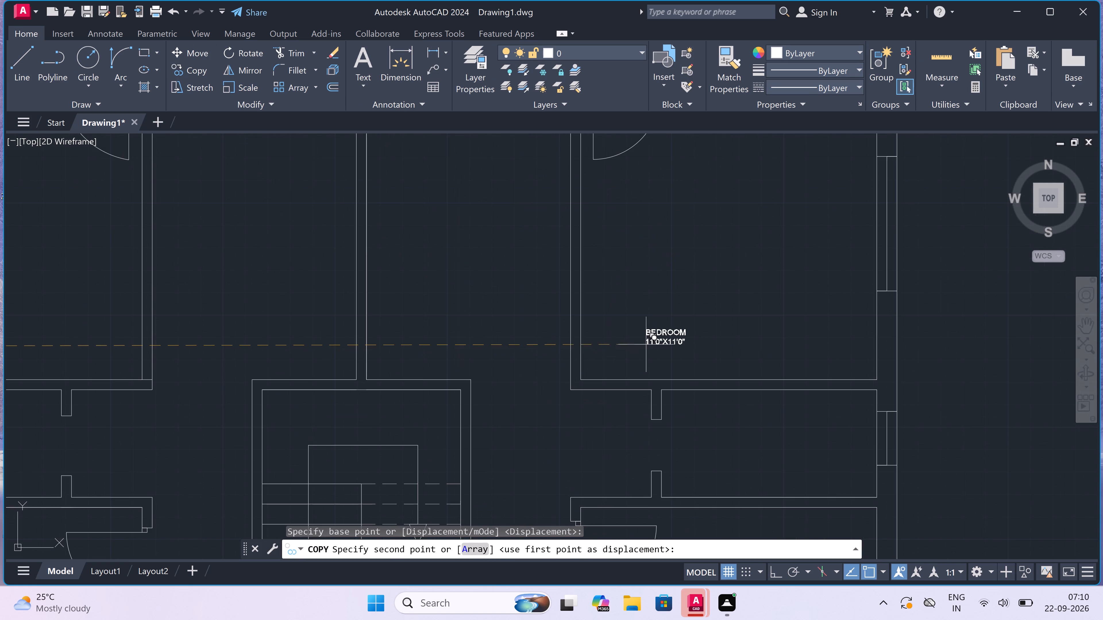
scroll(665, 346, up, 1)
click(722, 356)
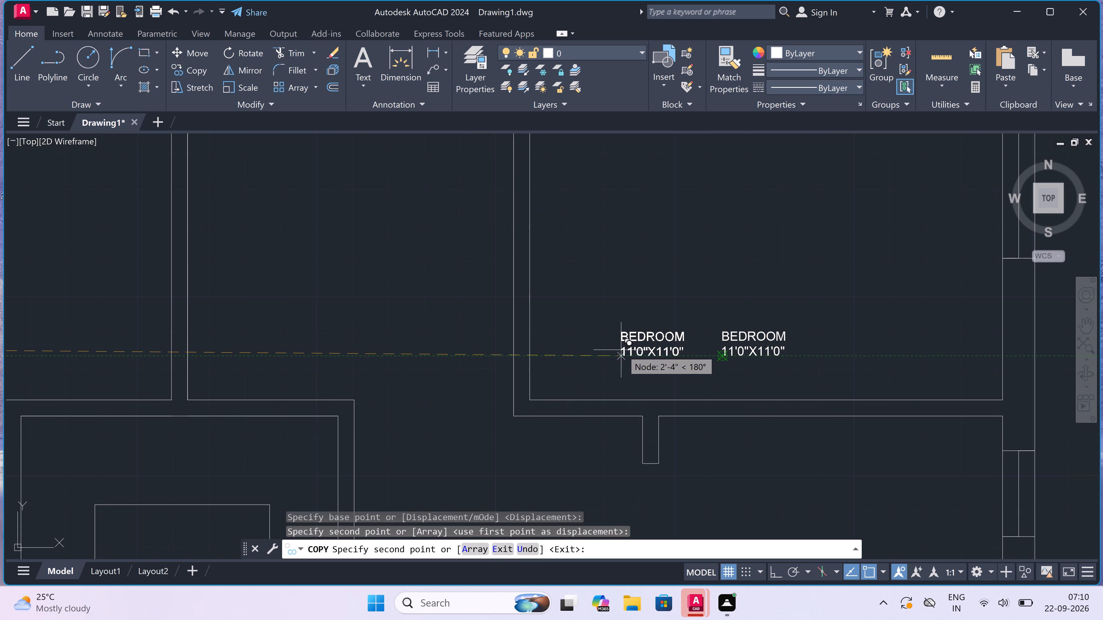
key(Escape)
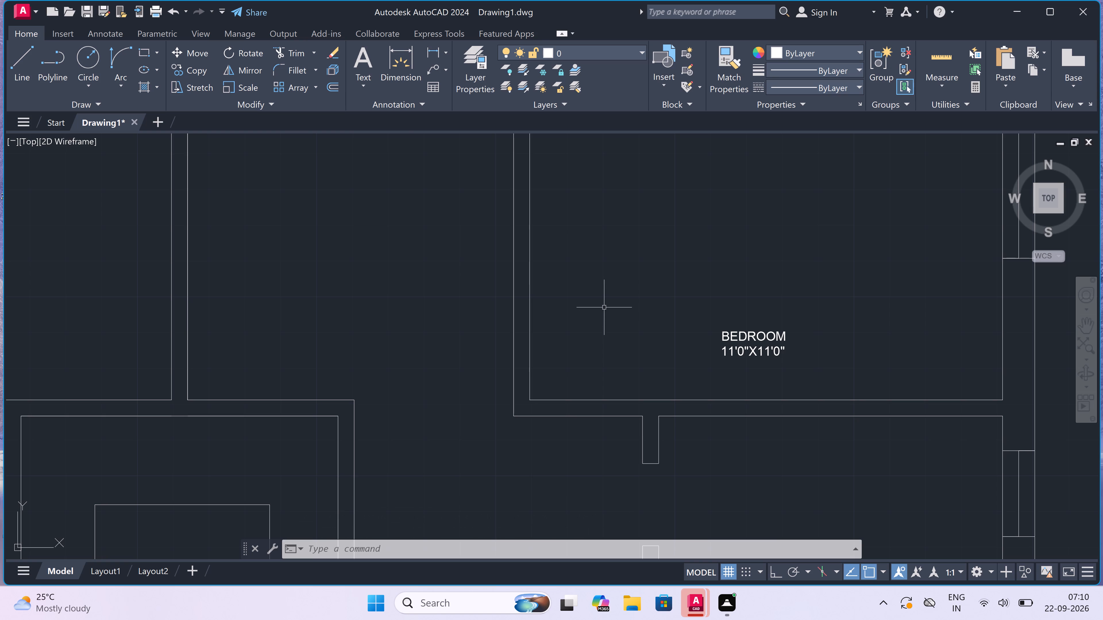
Add a multiline text label reading POOJA, 8'0"X4'0" in the narrow room below the right-hand unit's labelled bedroom.
scroll(581, 275, down, 5)
scroll(604, 292, up, 4)
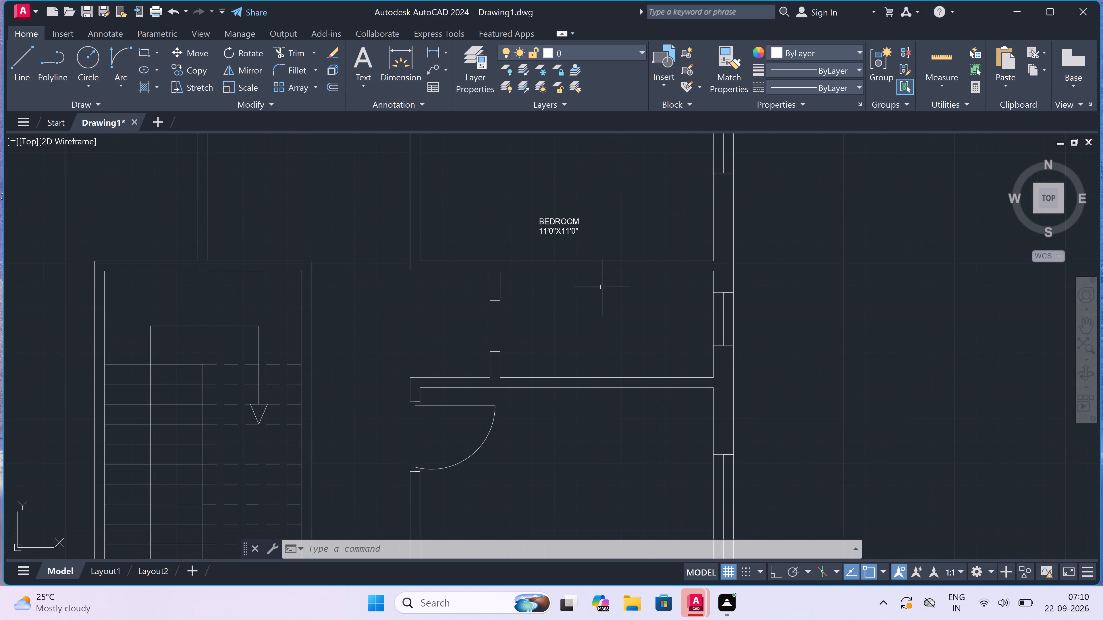
key(m)
text(T)
key(space)
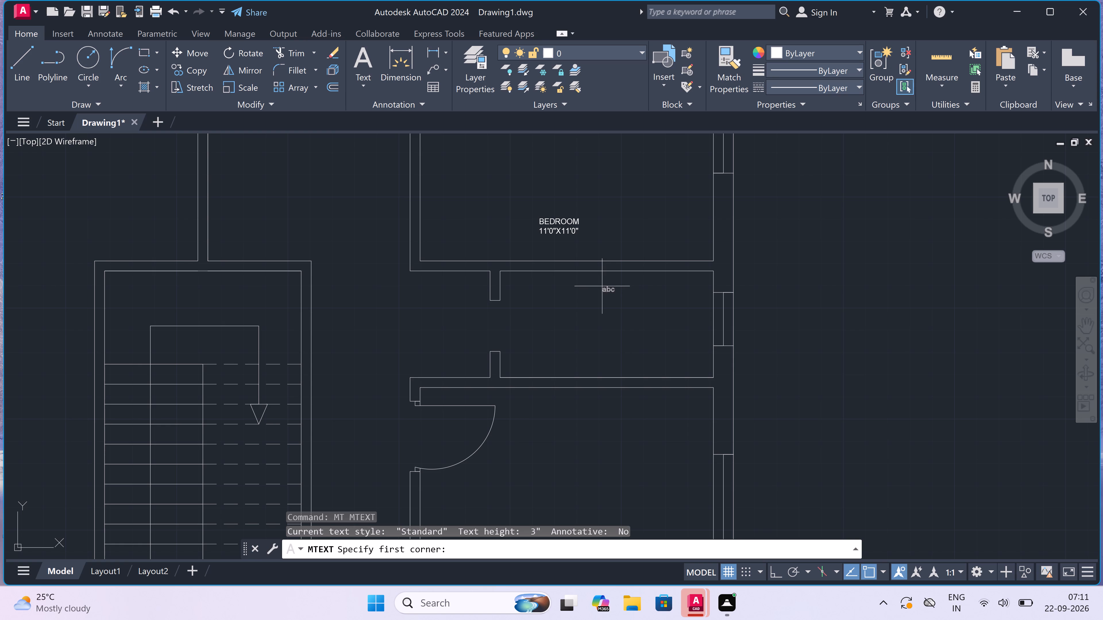
click(556, 313)
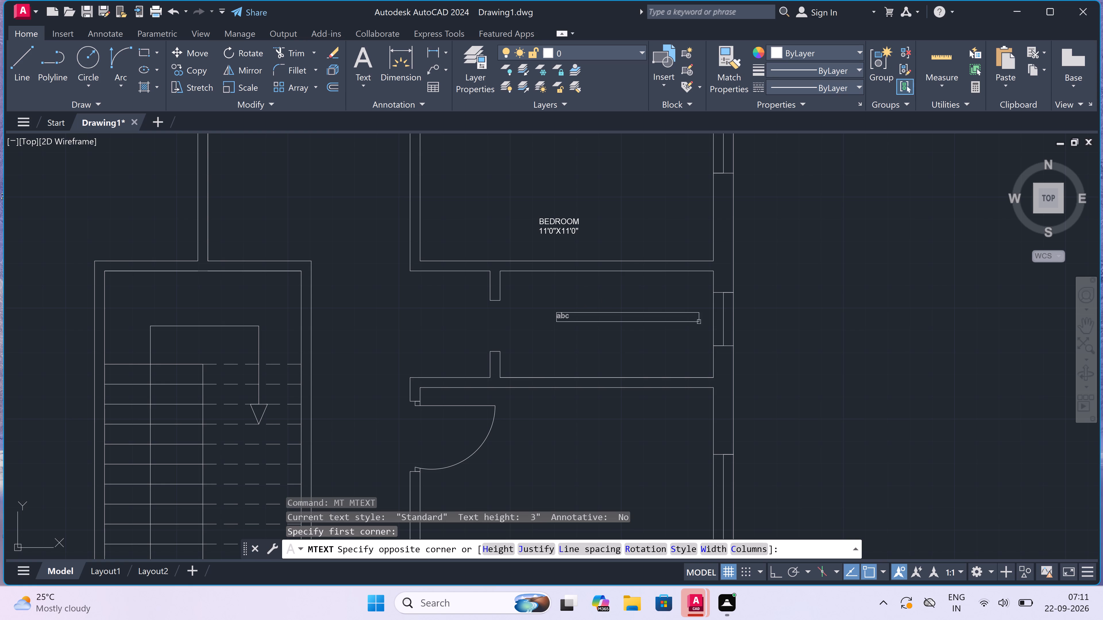
click(754, 321)
scroll(553, 340, up, 1)
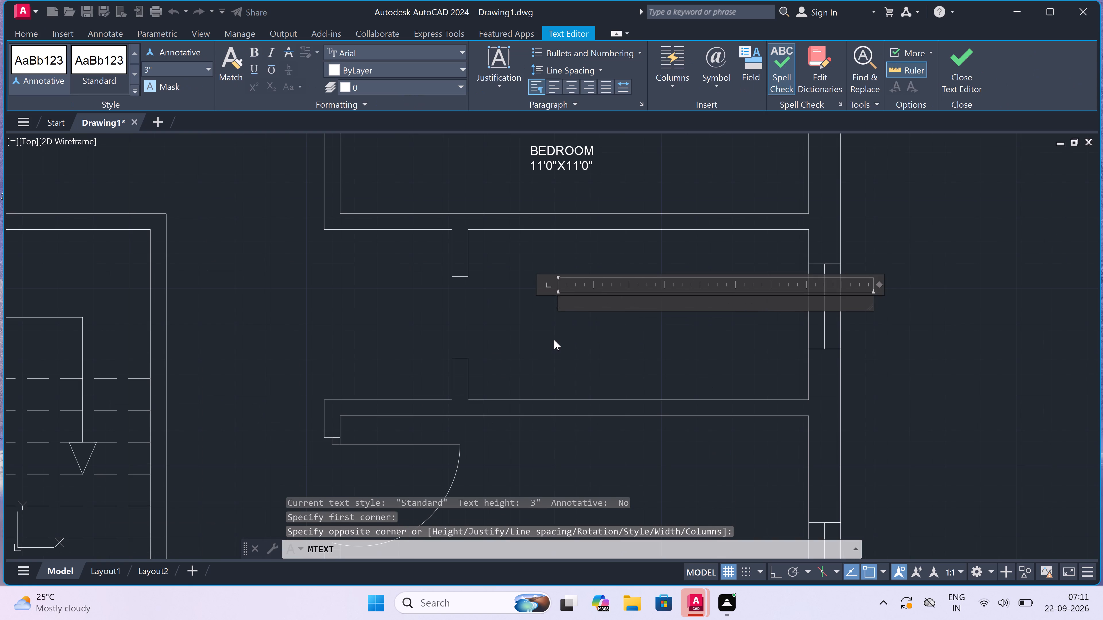
text(POOJA)
key(Return)
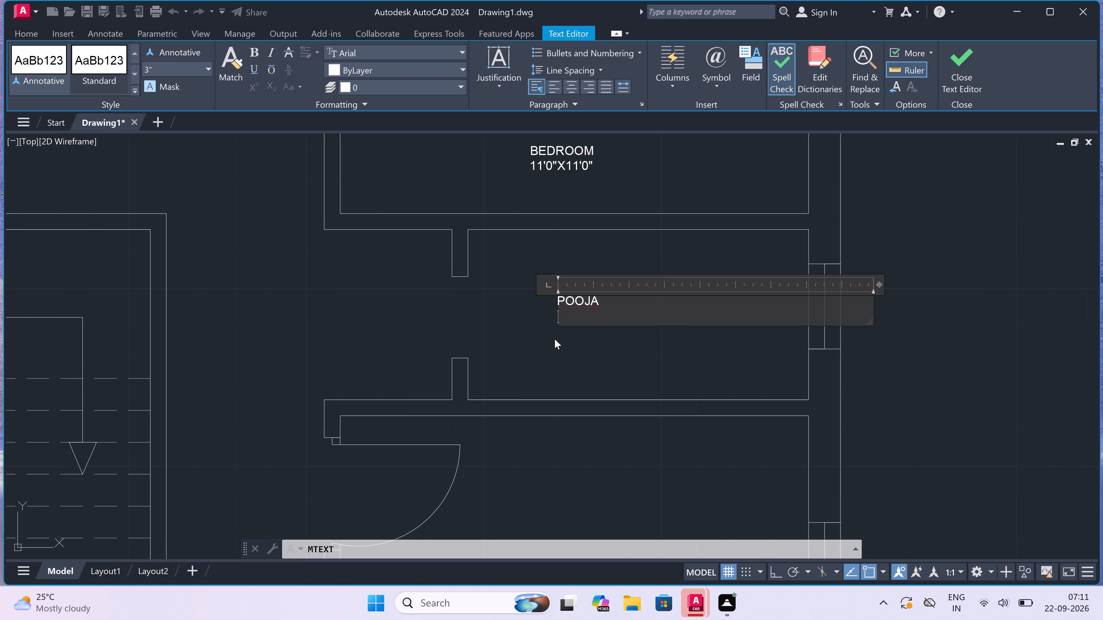
text(8'0"X4')
text(0")
click(561, 338)
Copy the POOJA 8'0"X4'0" label into the matching narrow room of the left-hand unit.
click(583, 305)
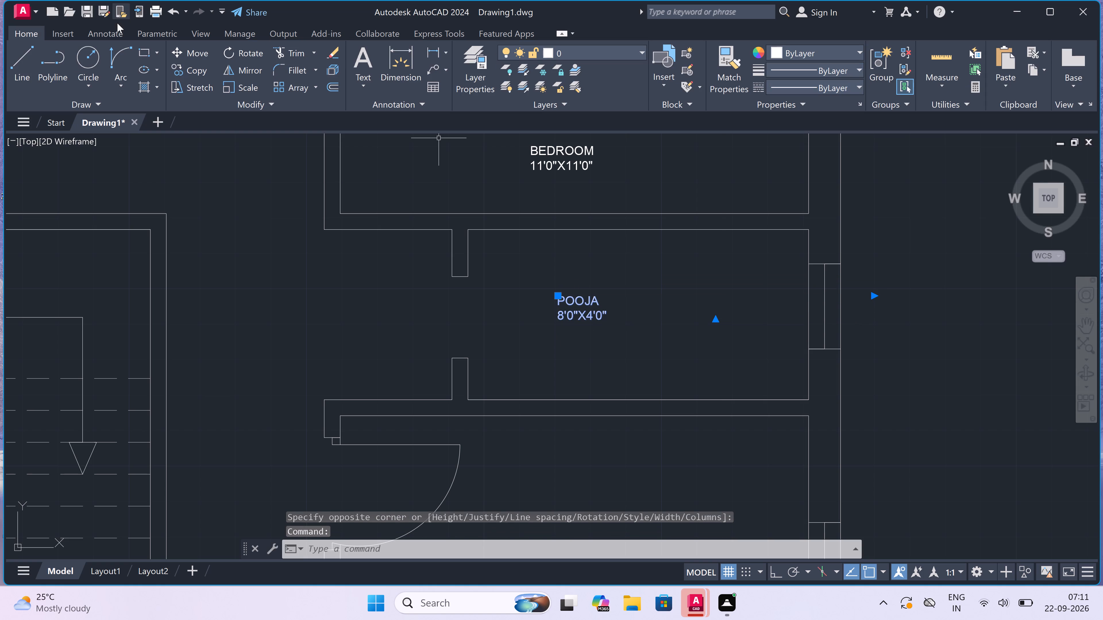
click(192, 67)
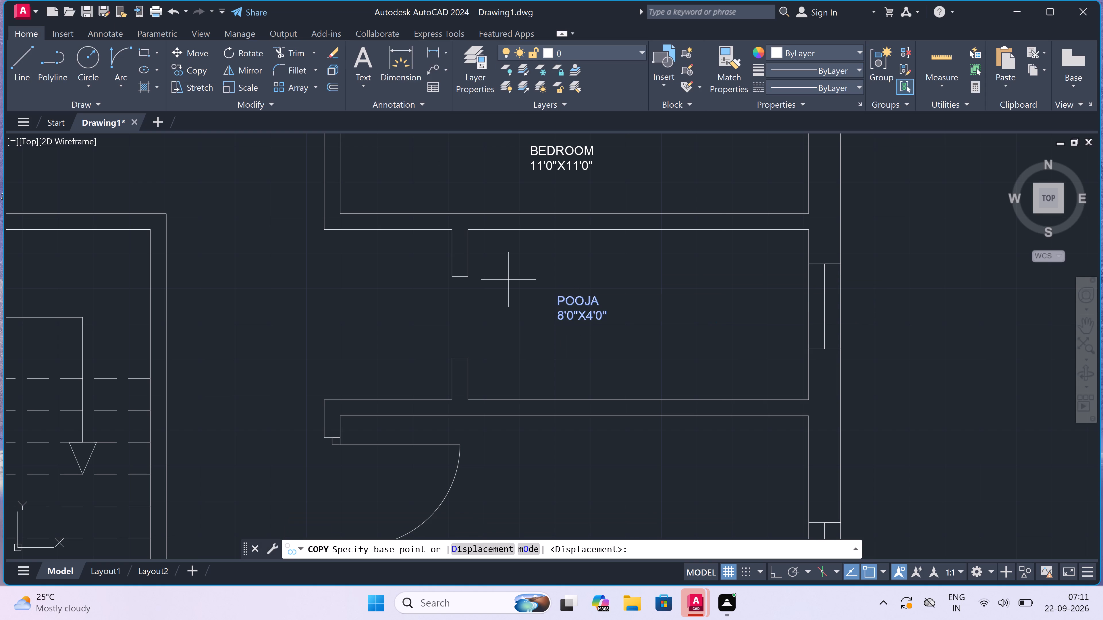
drag(578, 299, 520, 307)
scroll(491, 303, down, 3)
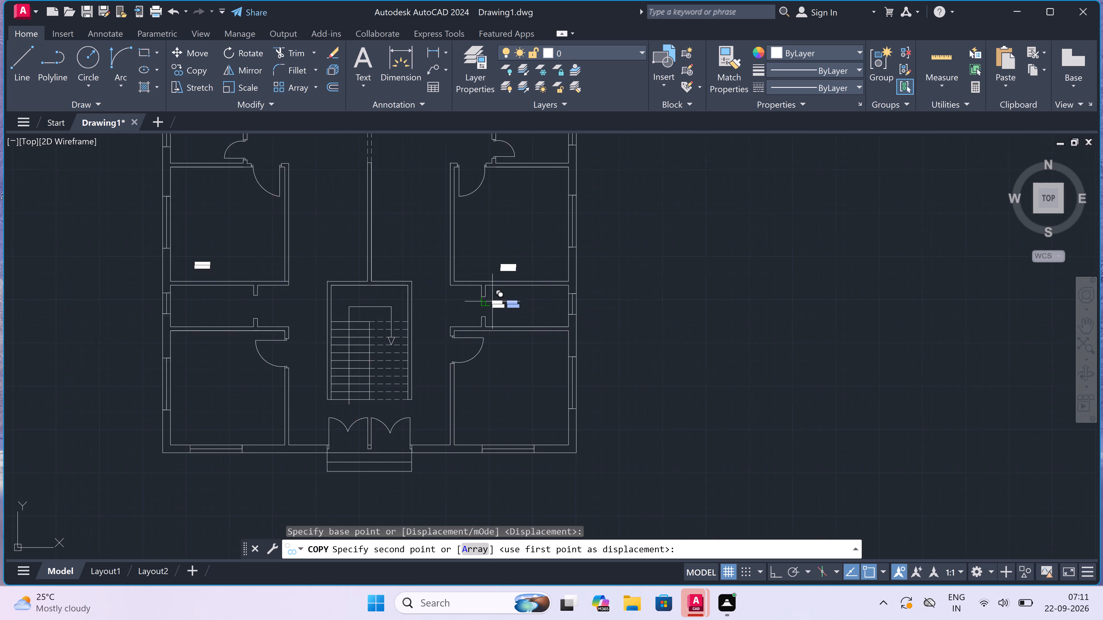
scroll(492, 301, down, 2)
scroll(371, 302, up, 4)
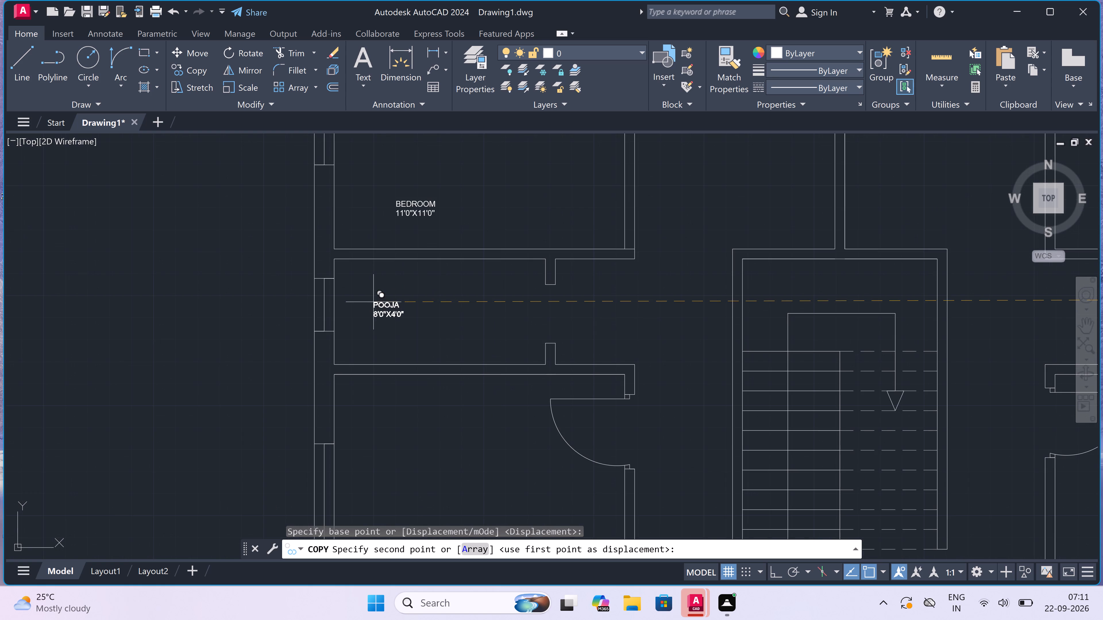
click(431, 298)
key(Escape)
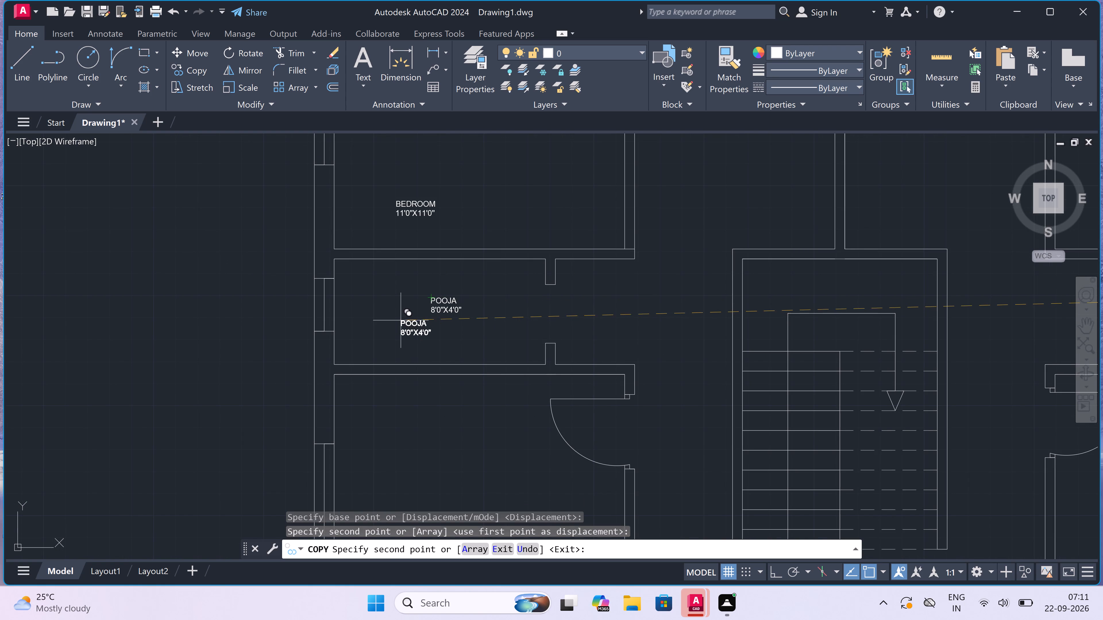
Add a multiline text label reading BEDROOM, 11'0"X11'0" in the left-hand unit's bedroom below the pooja room.
scroll(416, 304, down, 2)
scroll(413, 364, up, 2)
scroll(421, 353, down, 3)
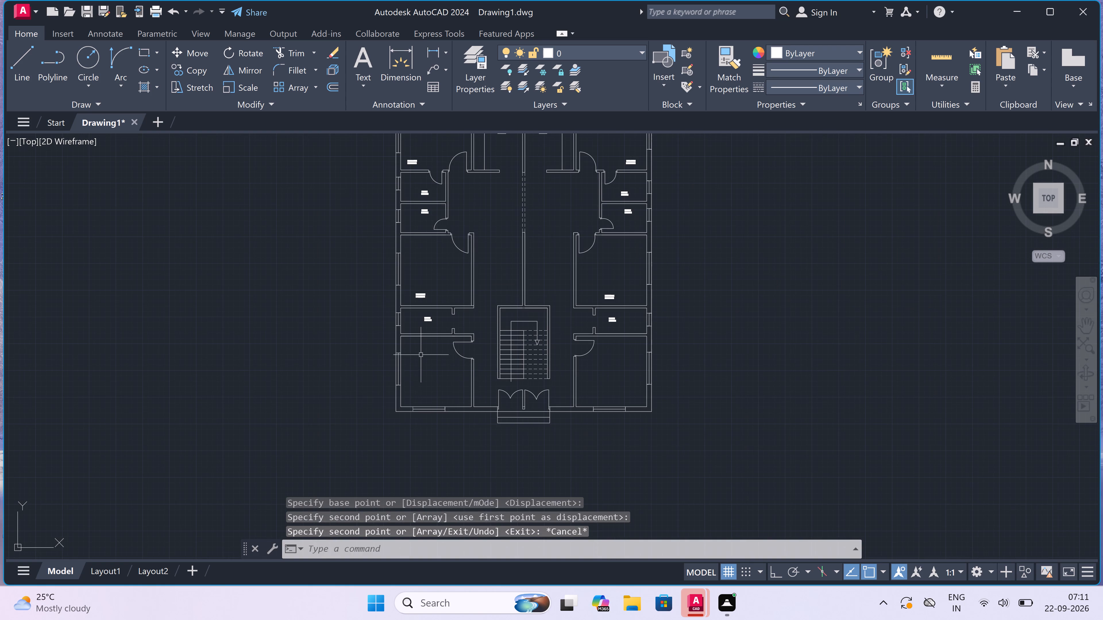
scroll(420, 414, up, 3)
scroll(448, 354, down, 2)
scroll(450, 336, up, 2)
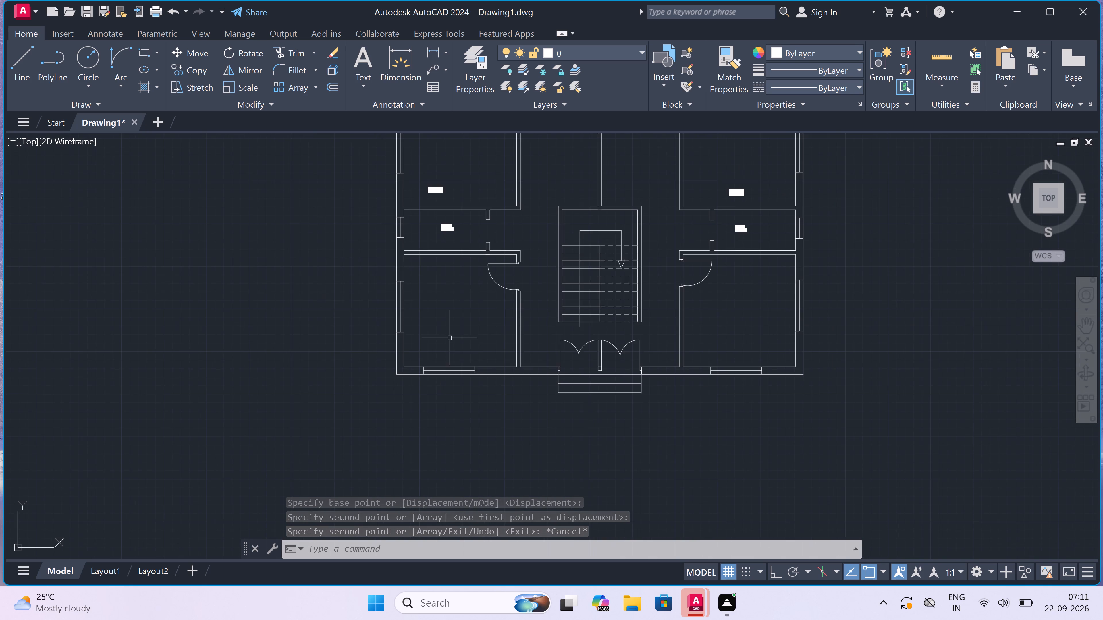
text(MT)
key(space)
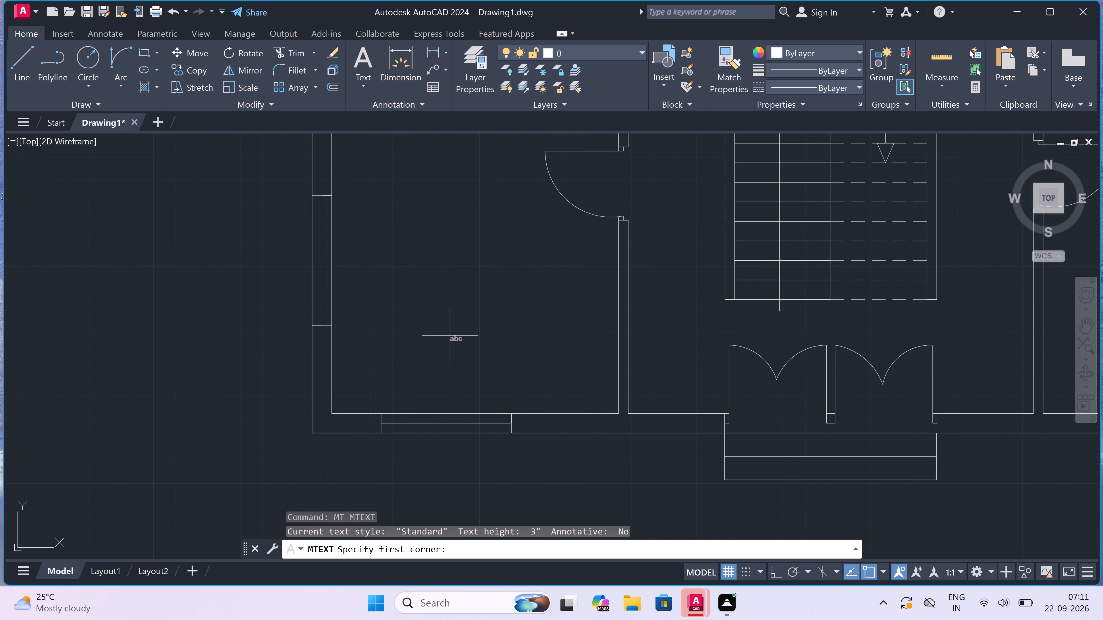
scroll(400, 357, down, 1)
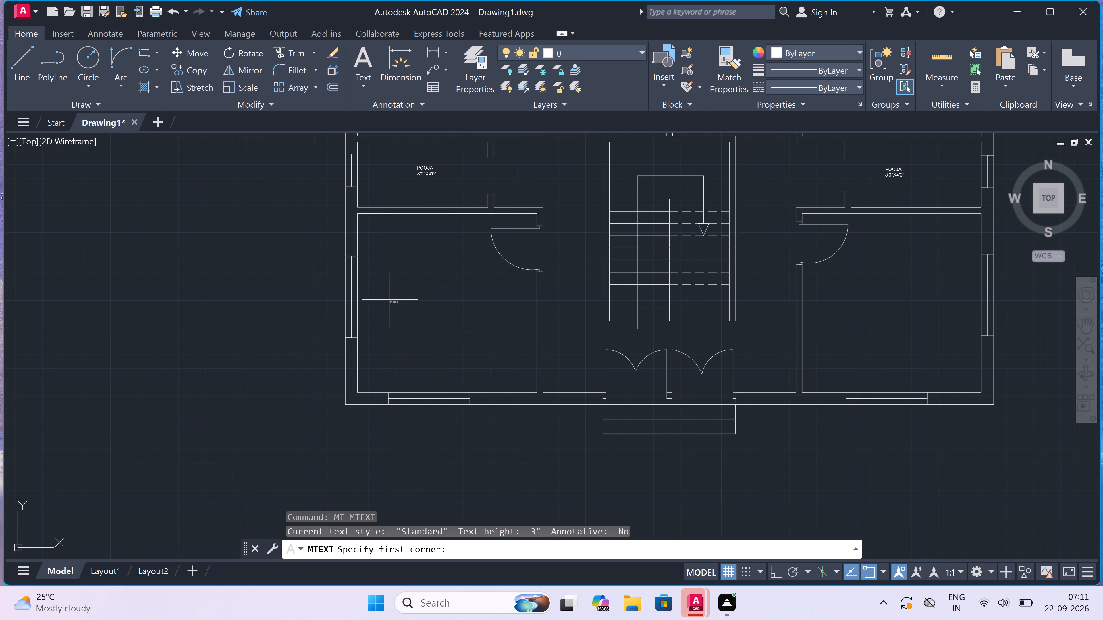
scroll(363, 223, up, 2)
click(387, 222)
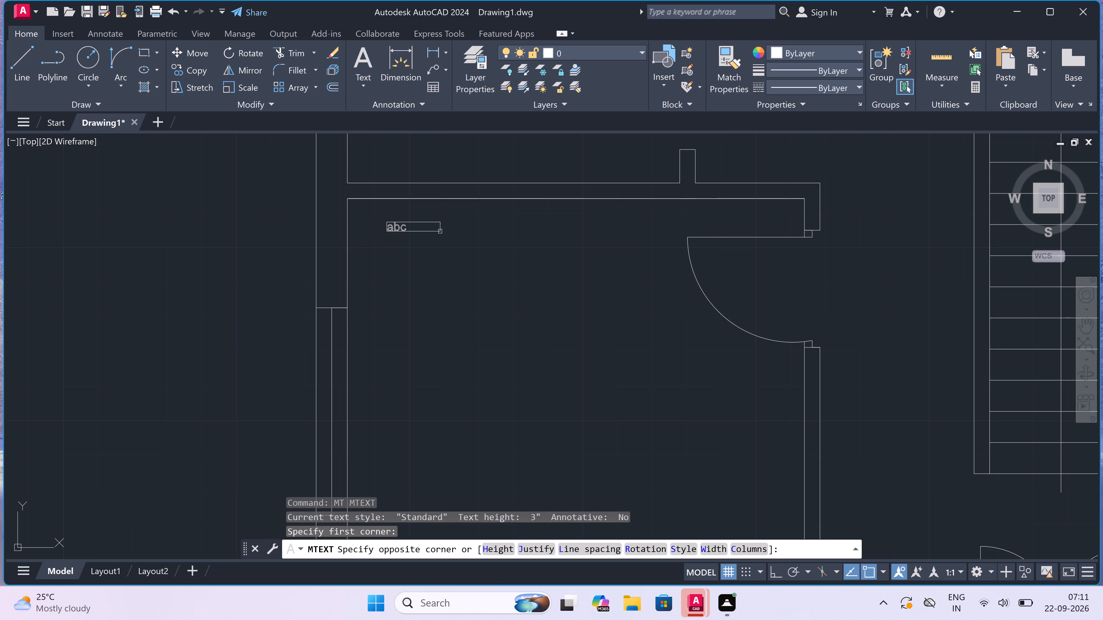
drag(731, 253, 728, 256)
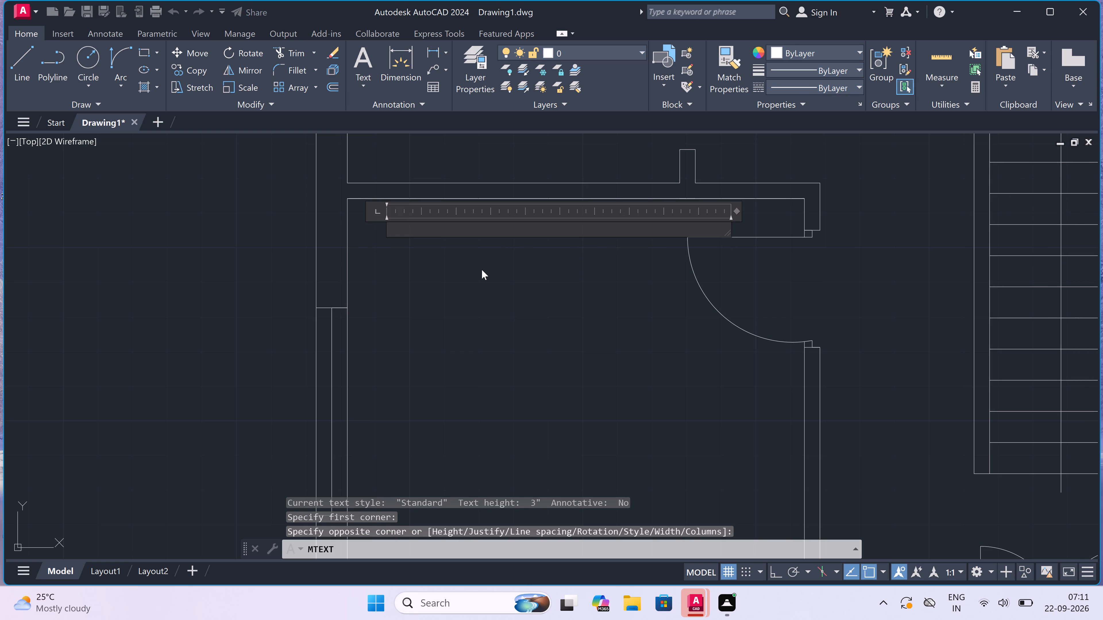
text(BEDROOM)
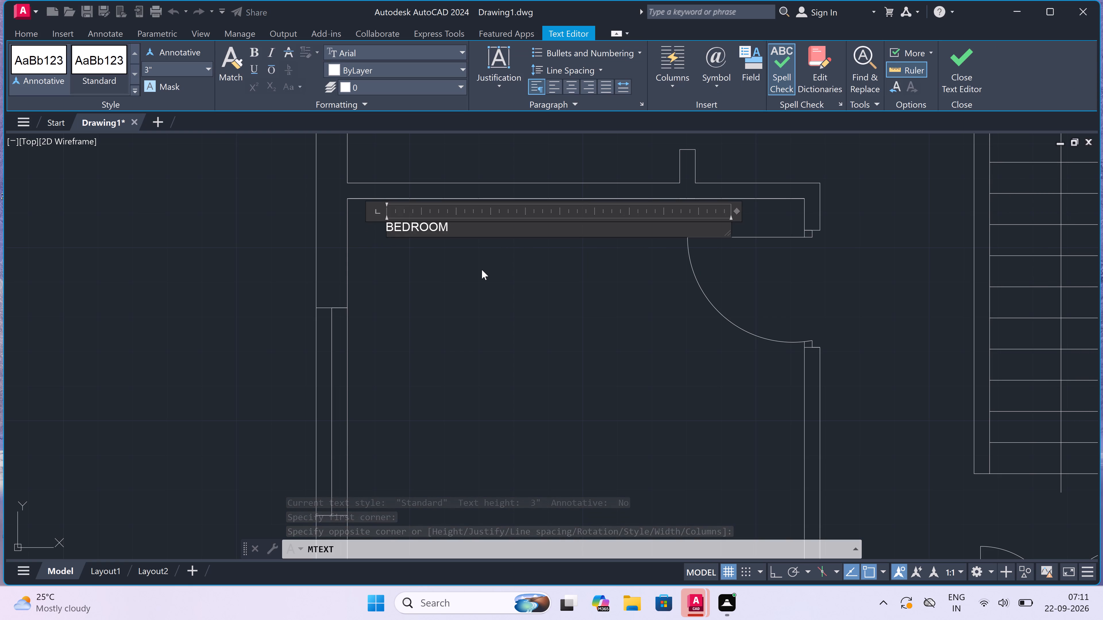
key(Return)
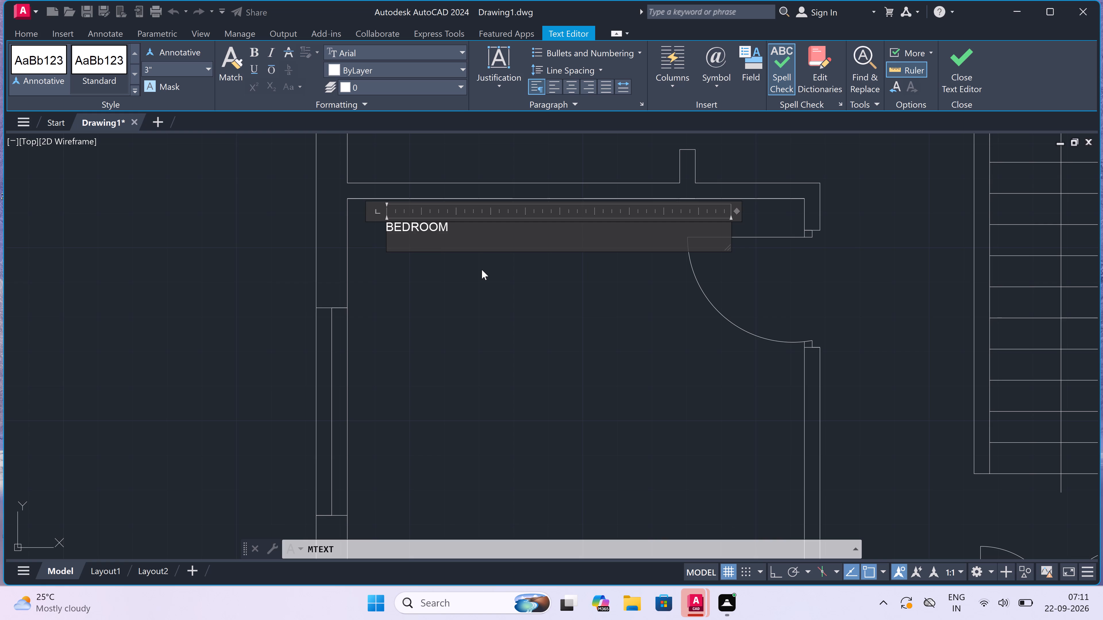
text(11'0"X11'0")
click(476, 292)
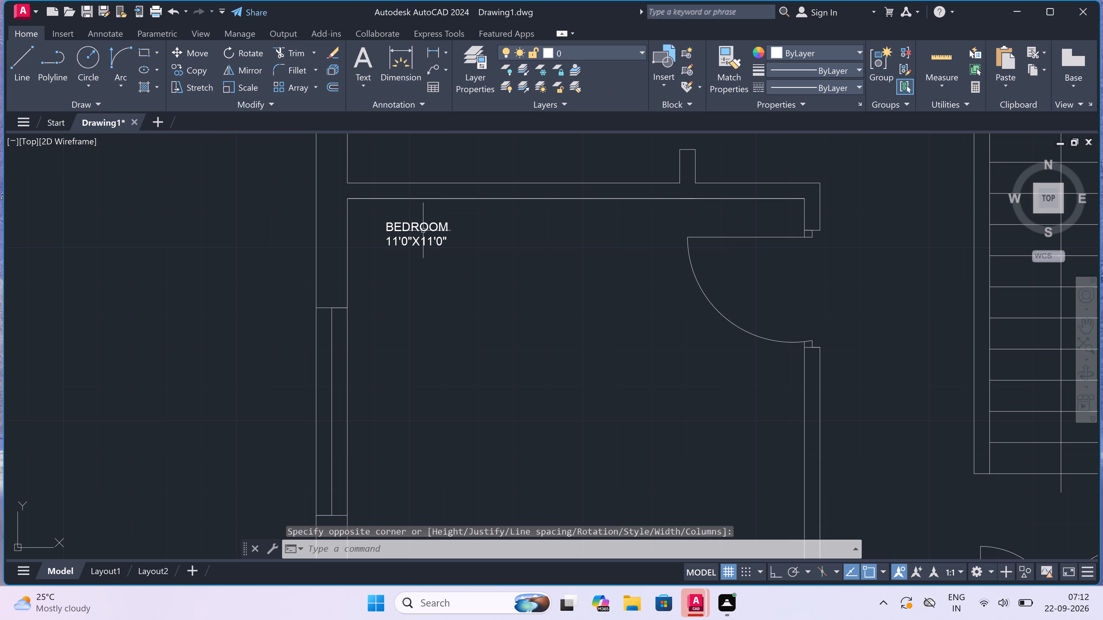
Move the new BEDROOM label slightly down, away from the room's upper wall.
click(422, 230)
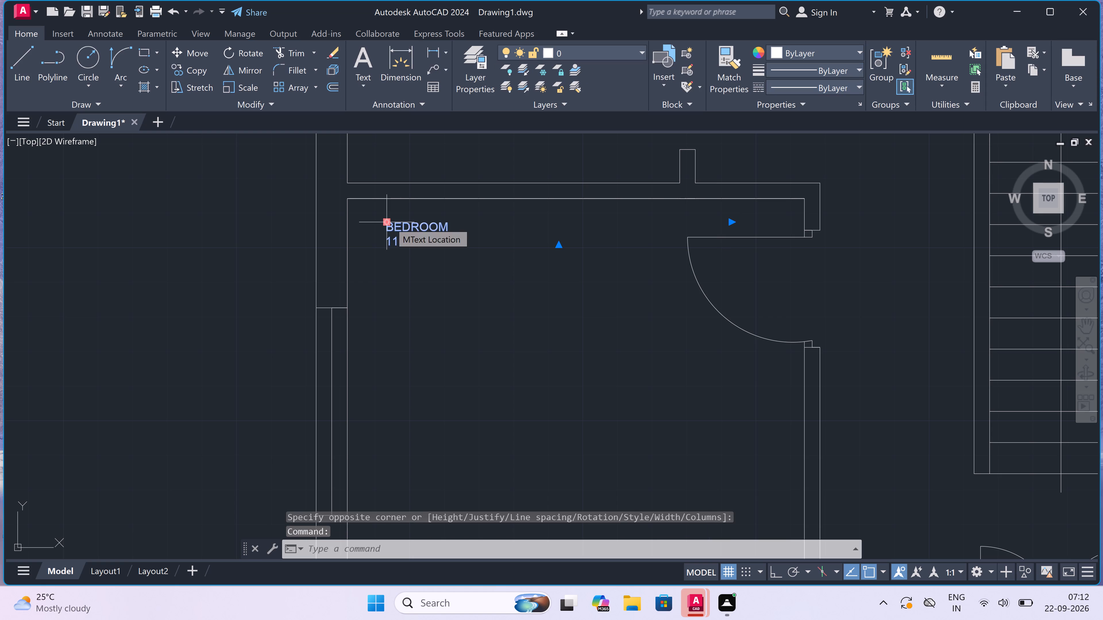
drag(390, 222, 391, 247)
click(392, 254)
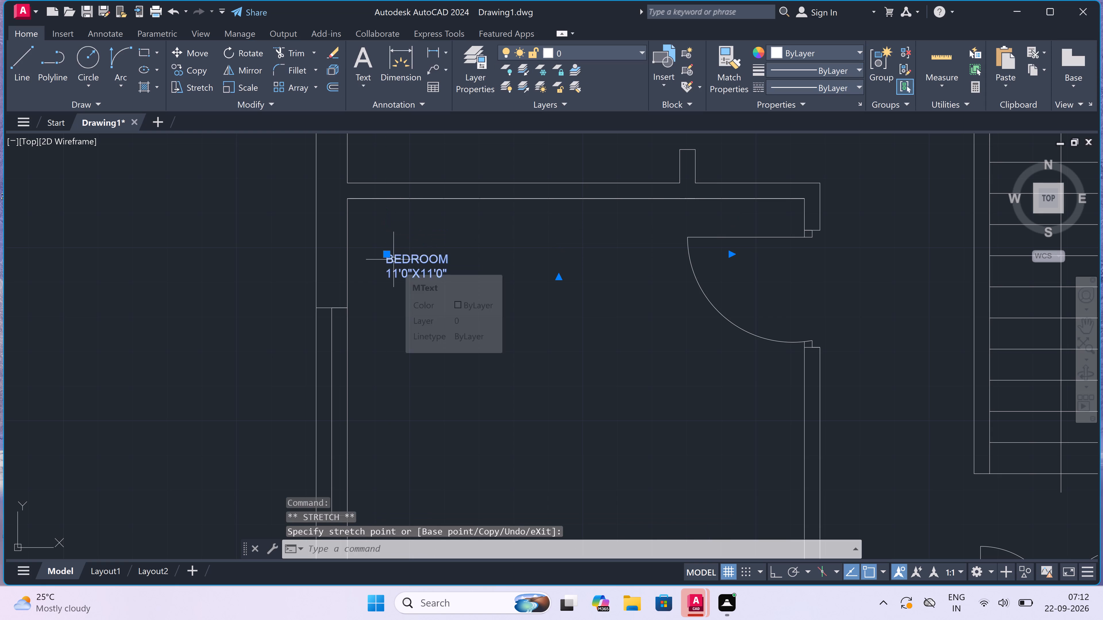
key(Escape)
Copy the repositioned BEDROOM 11'0"X11'0" label into the matching bedroom below the right-hand unit's pooja room.
click(394, 259)
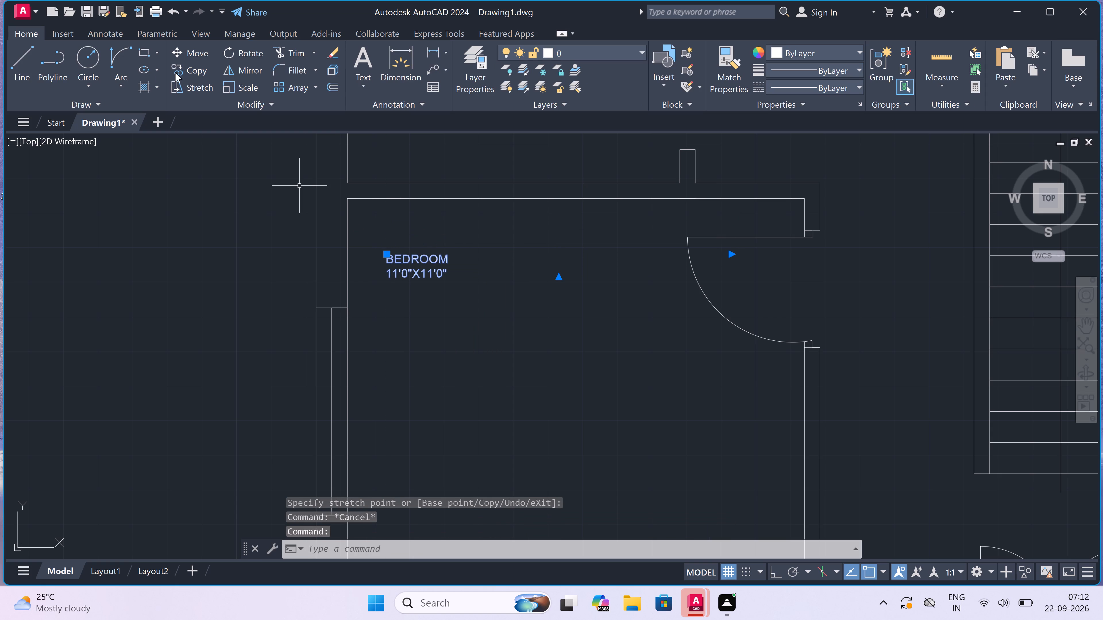
click(176, 72)
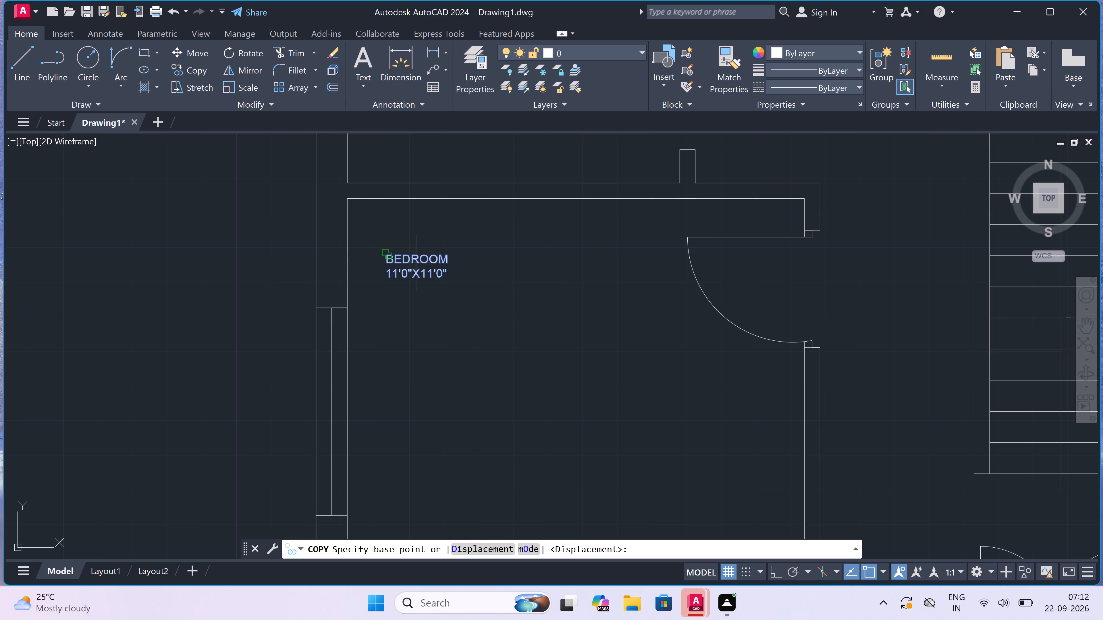
click(416, 263)
drag(416, 263, 438, 259)
scroll(524, 238, down, 3)
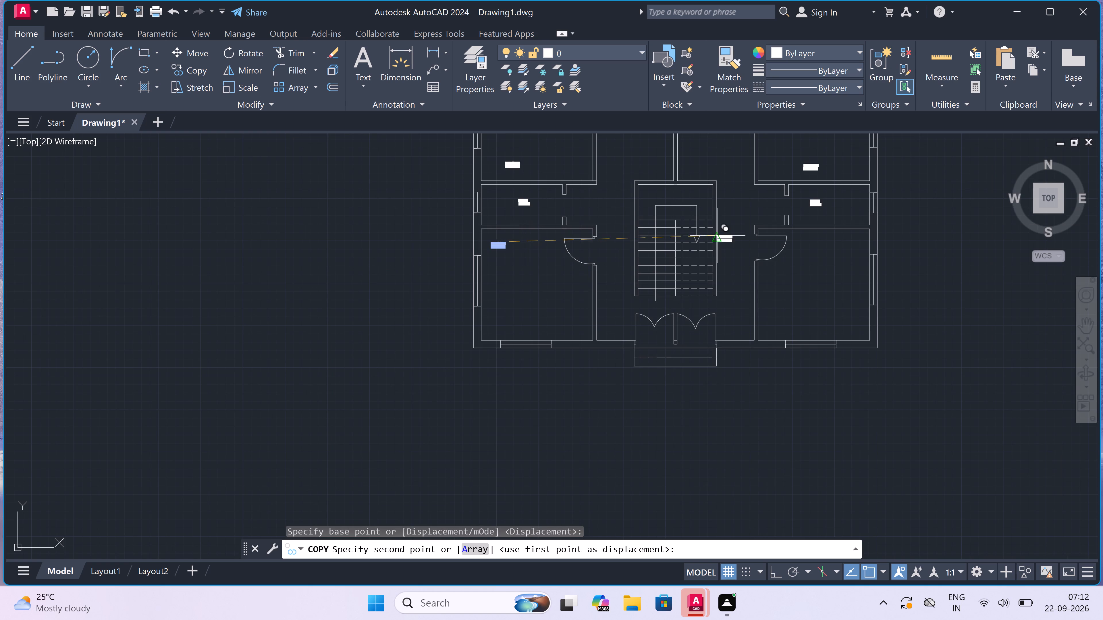
scroll(737, 234, up, 2)
scroll(897, 257, down, 3)
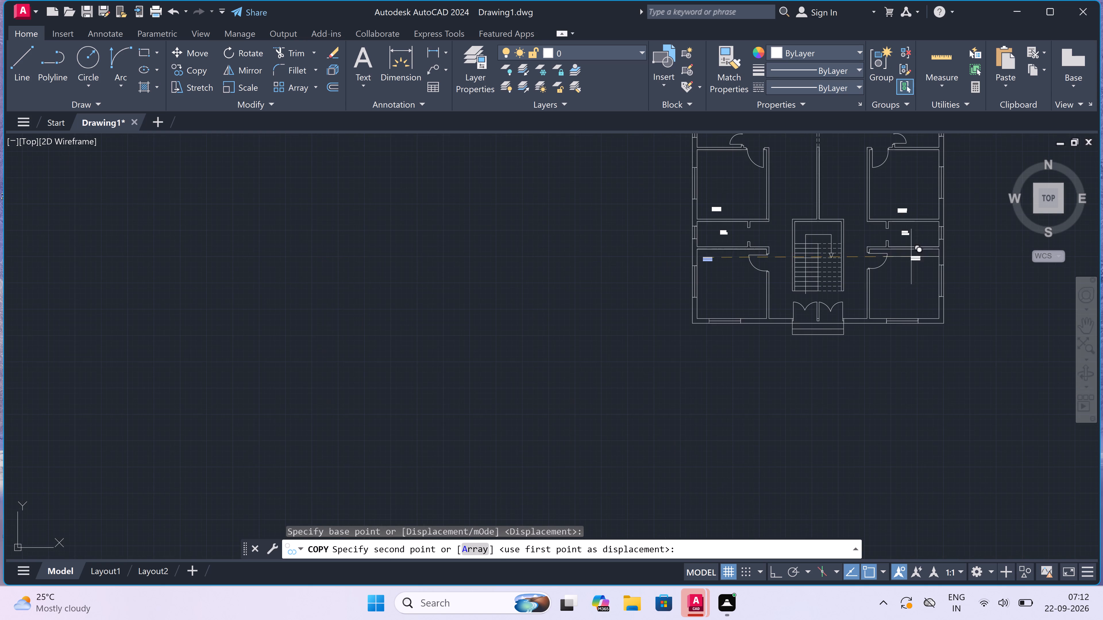
scroll(921, 251, up, 3)
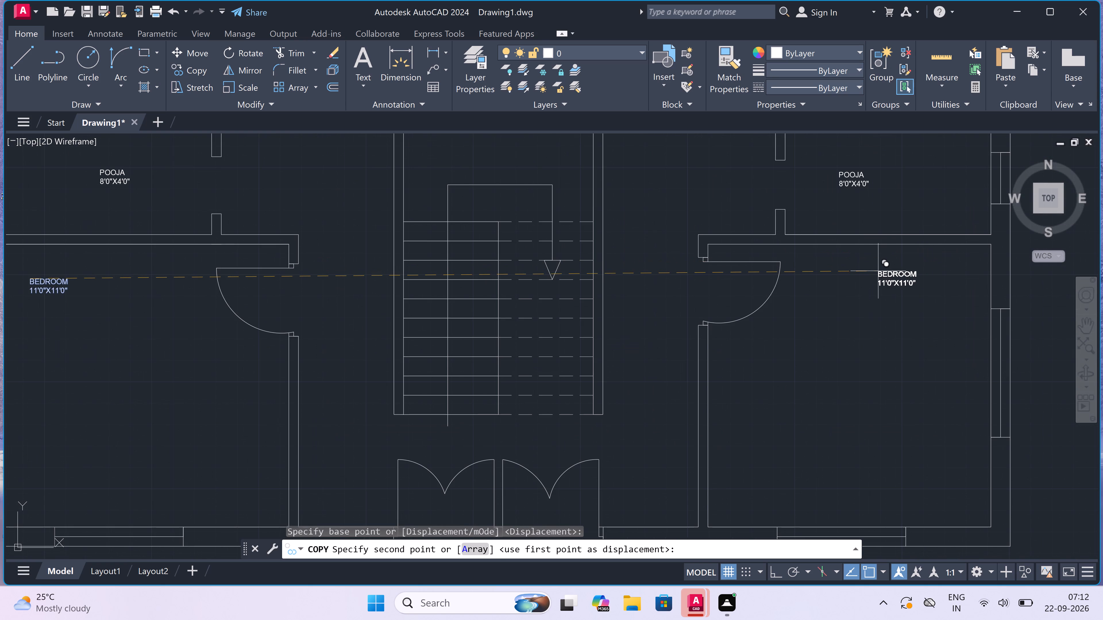
click(878, 271)
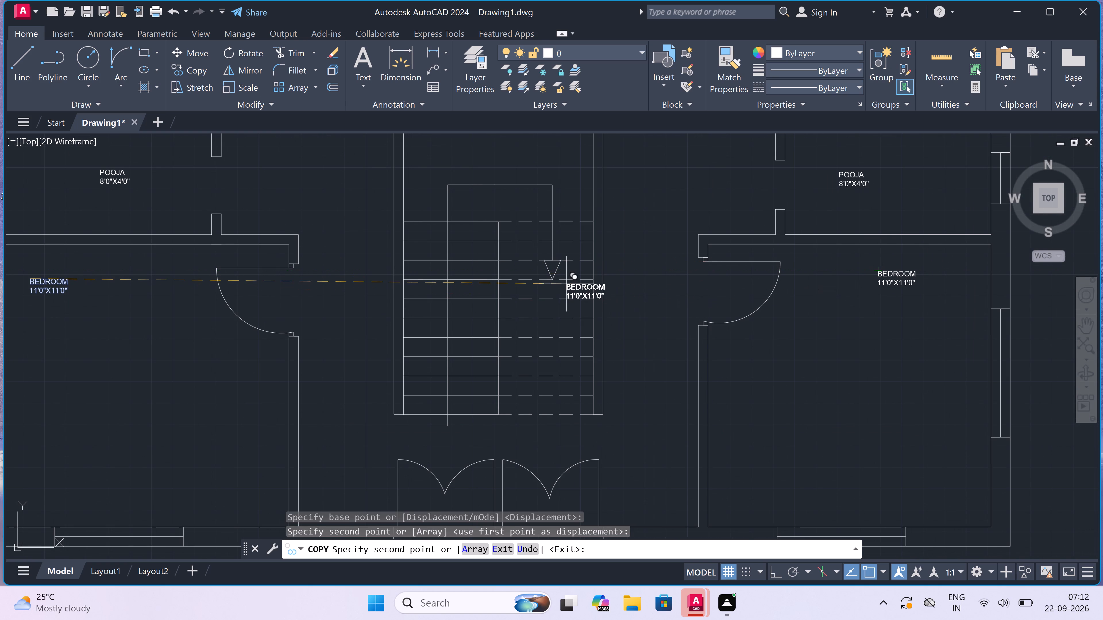
key(Escape)
Add a multiline text label reading LIVING AREA, 7'6"X11'5" in the left-hand unit's space between the middle bedroom and the dividing wall.
scroll(501, 289, down, 3)
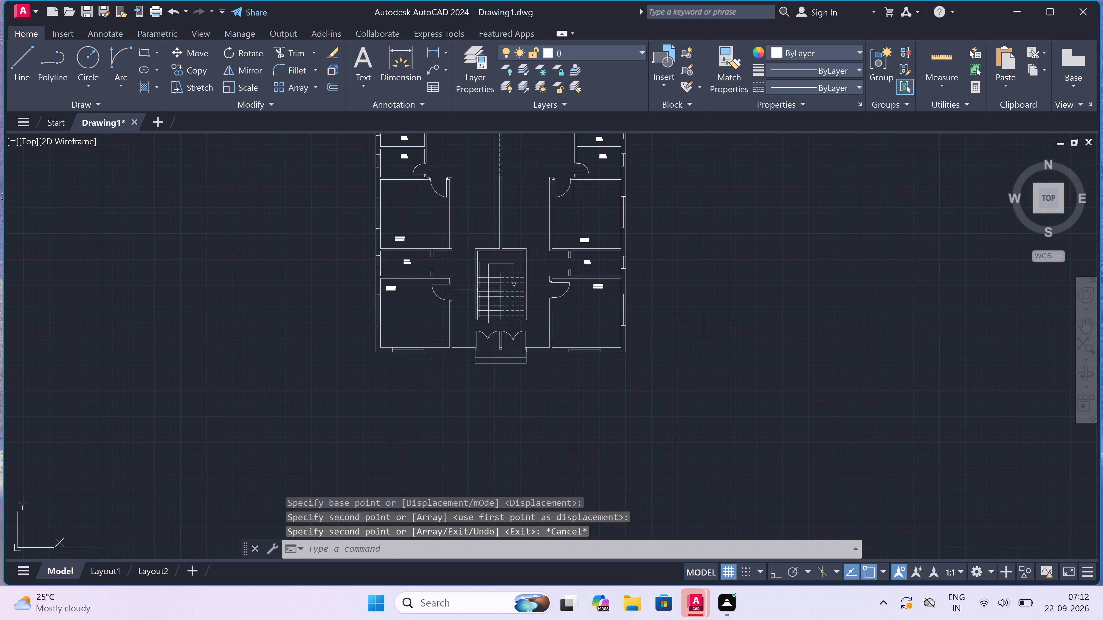
scroll(475, 289, down, 2)
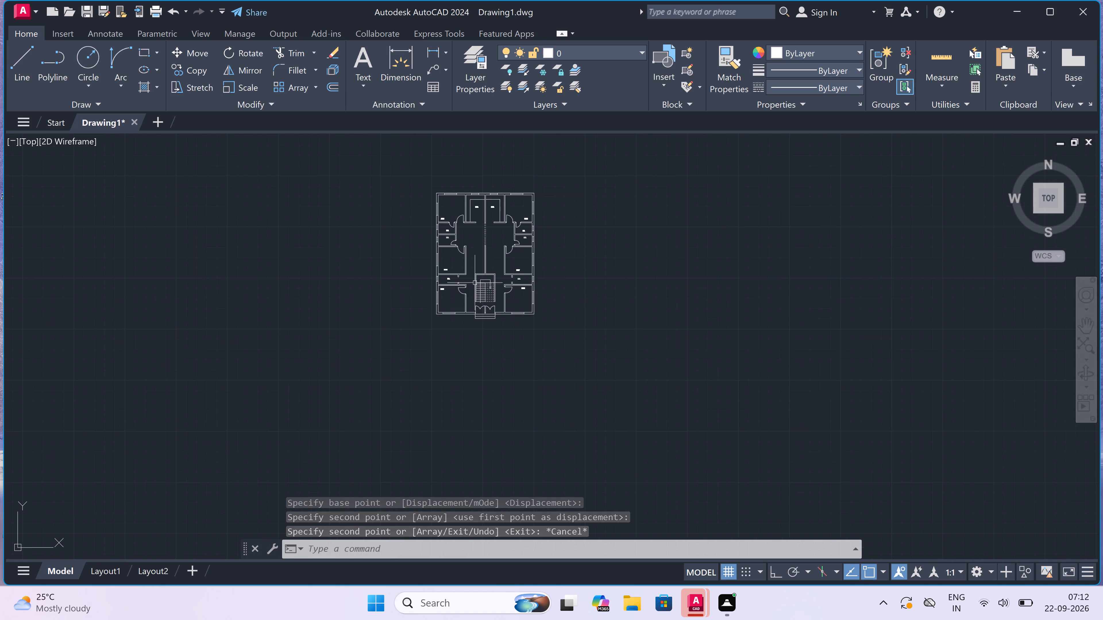
scroll(475, 249, up, 2)
scroll(459, 280, up, 1)
scroll(475, 253, up, 2)
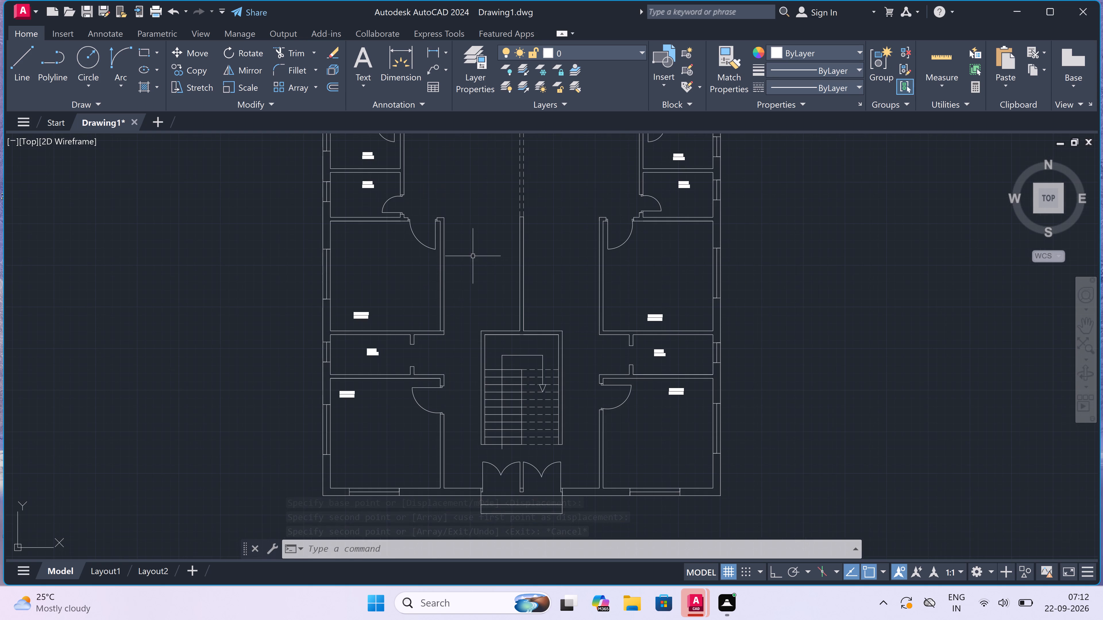
text(MT)
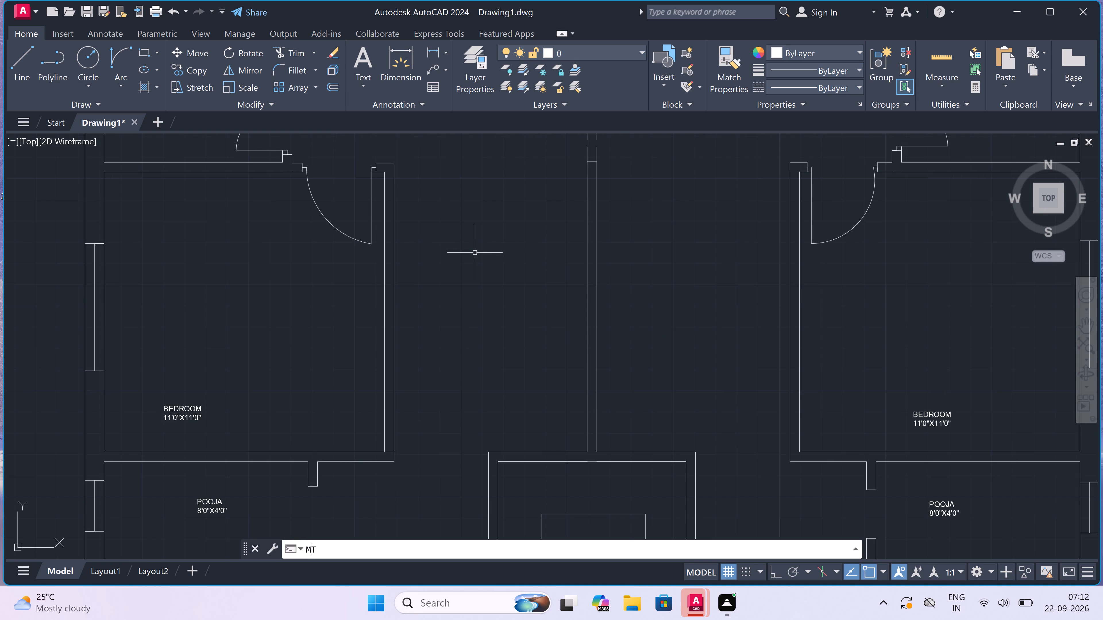
key(space)
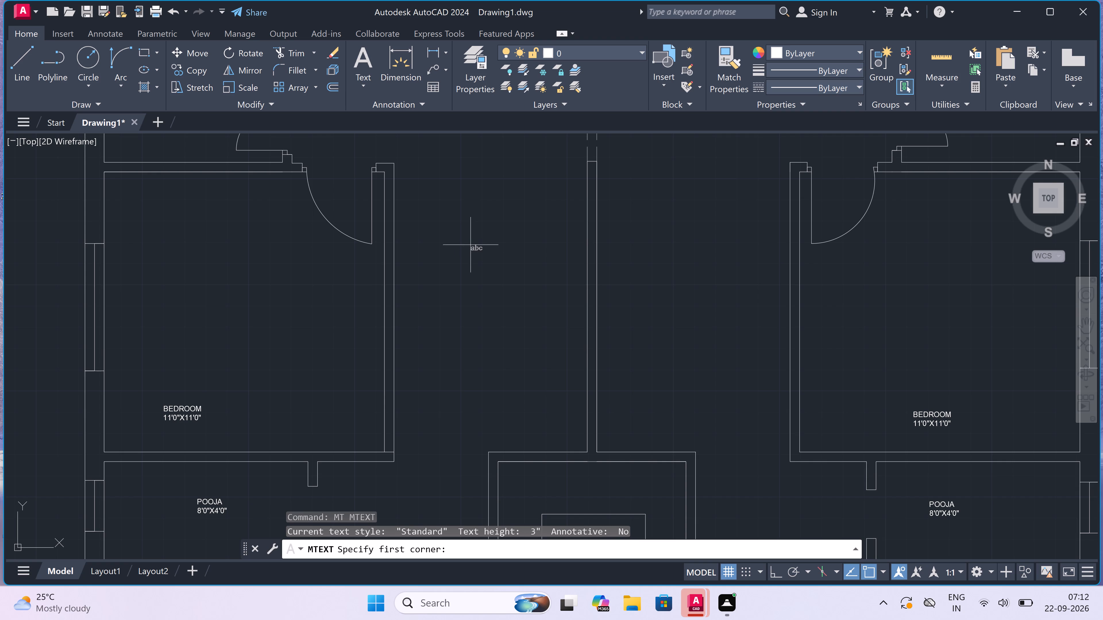
drag(458, 257, 466, 259)
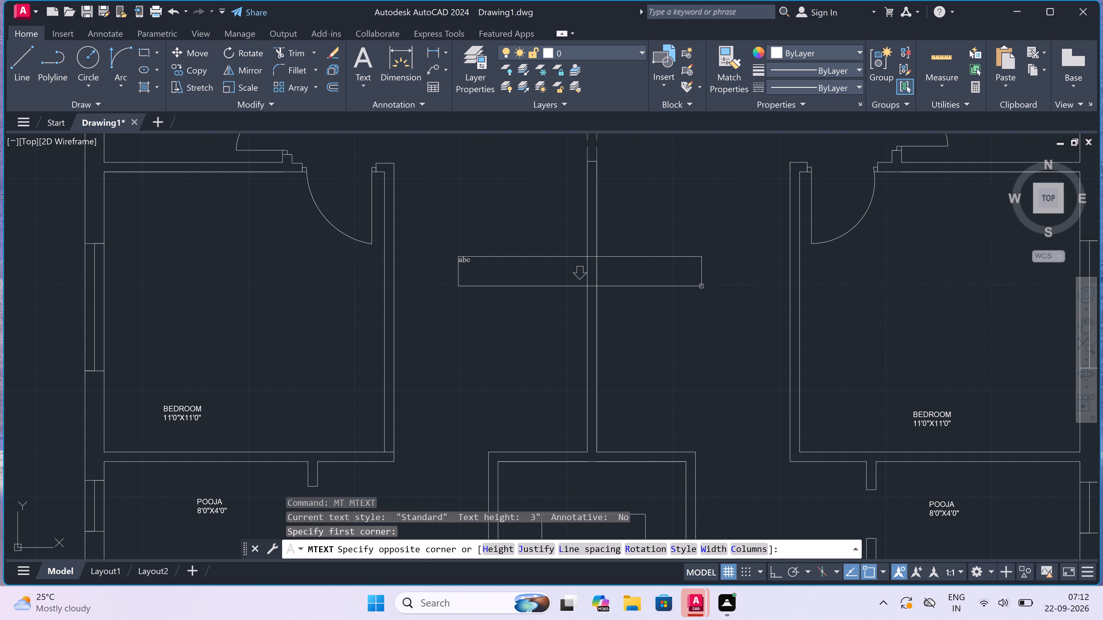
click(712, 284)
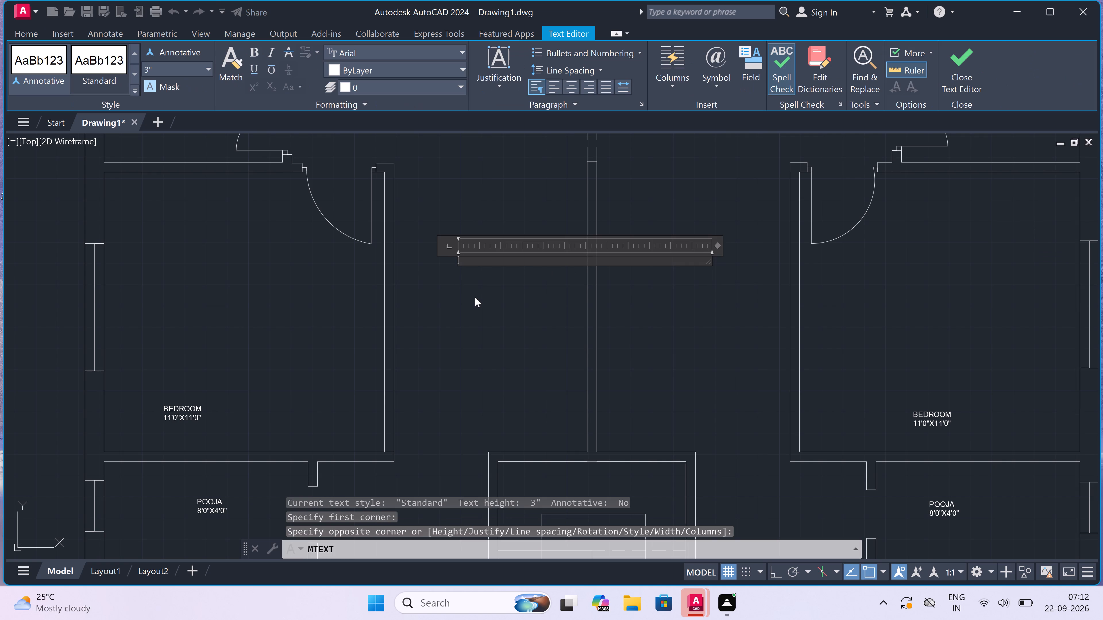
scroll(463, 295, up, 1)
text(LIVING)
key(space)
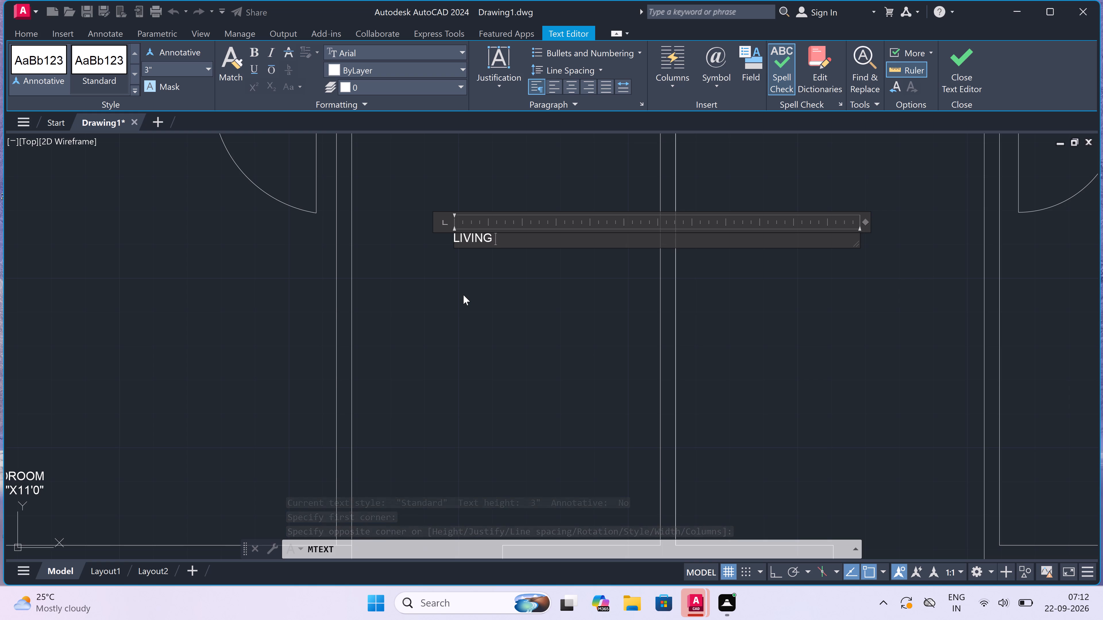
text(AREA)
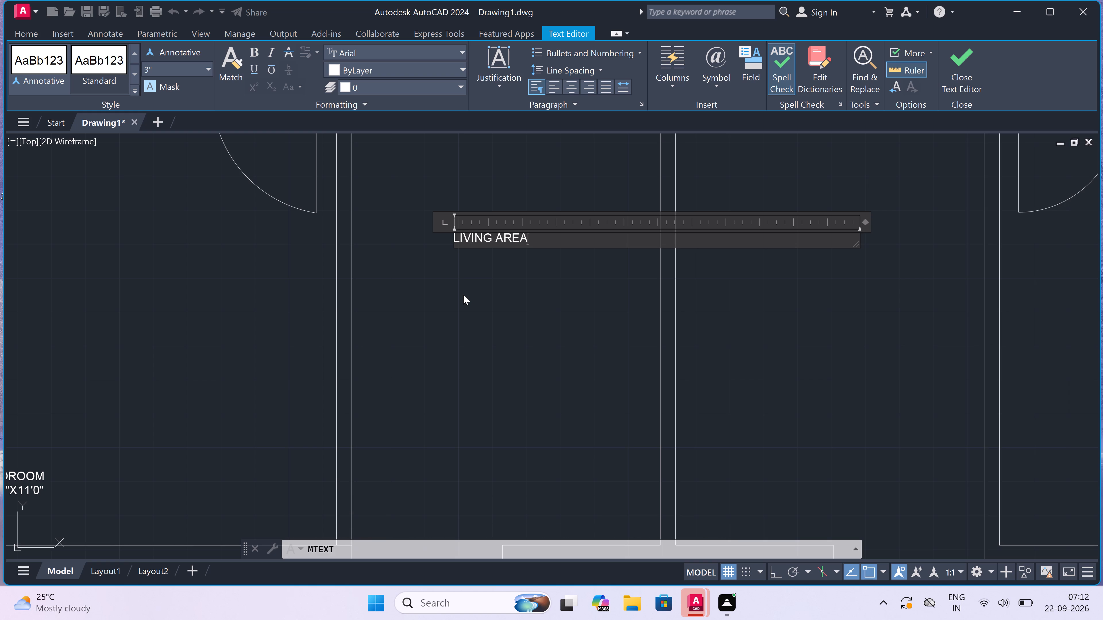
key(Return)
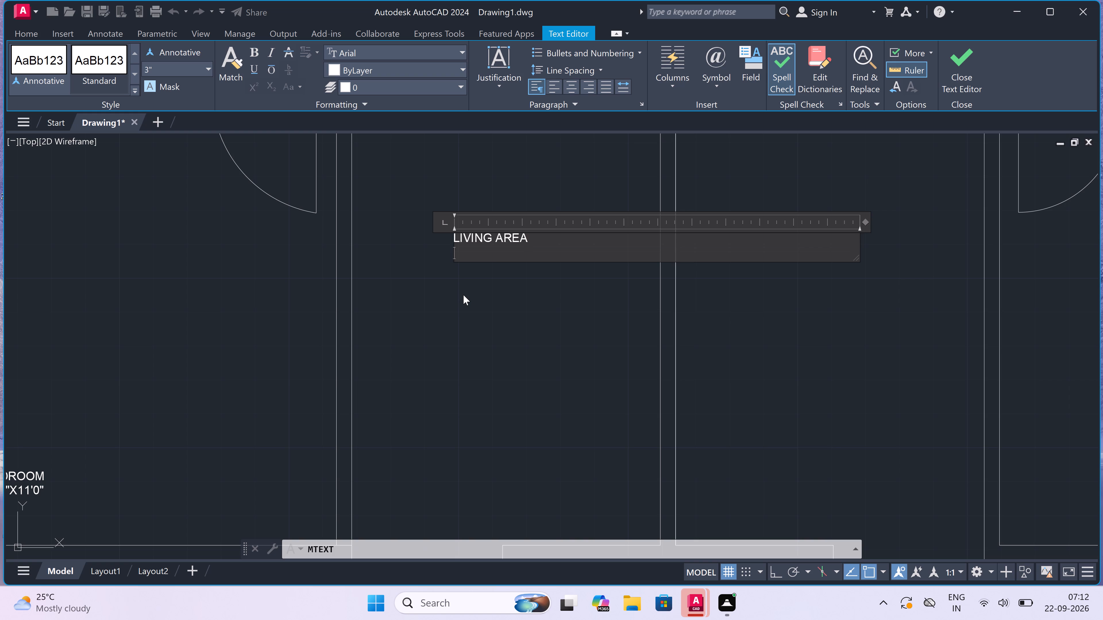
text(7'6")
key(x)
text(11')
text(5")
key(space)
drag(473, 303, 478, 304)
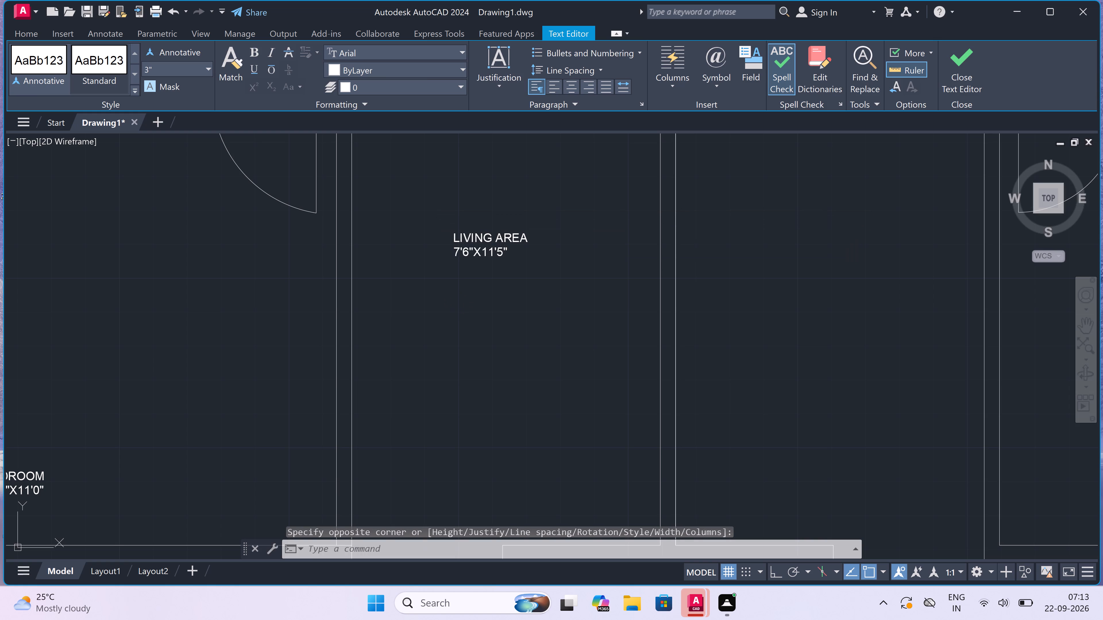
Copy the LIVING AREA 7'6"X11'5" label into the matching space of the right-hand unit, across the dividing wall.
click(489, 238)
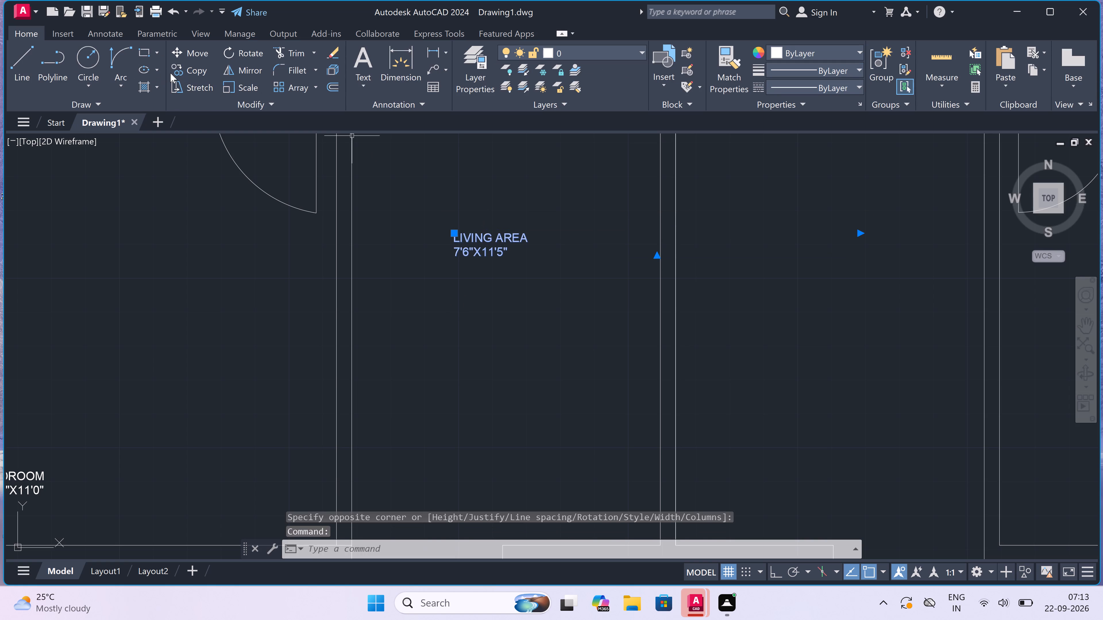
click(172, 71)
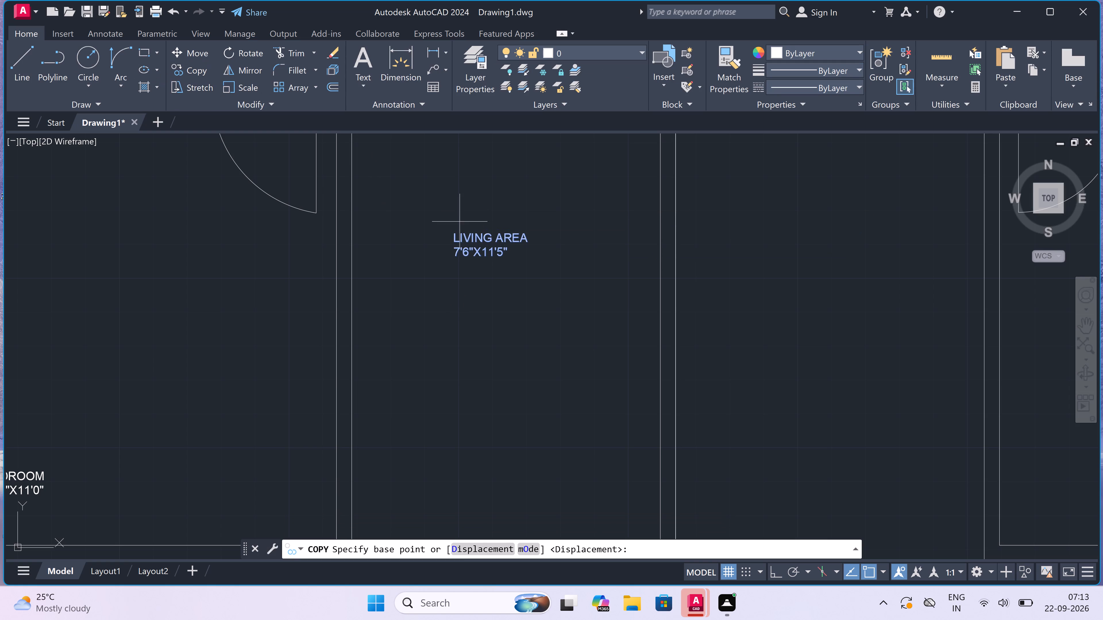
drag(468, 241, 484, 241)
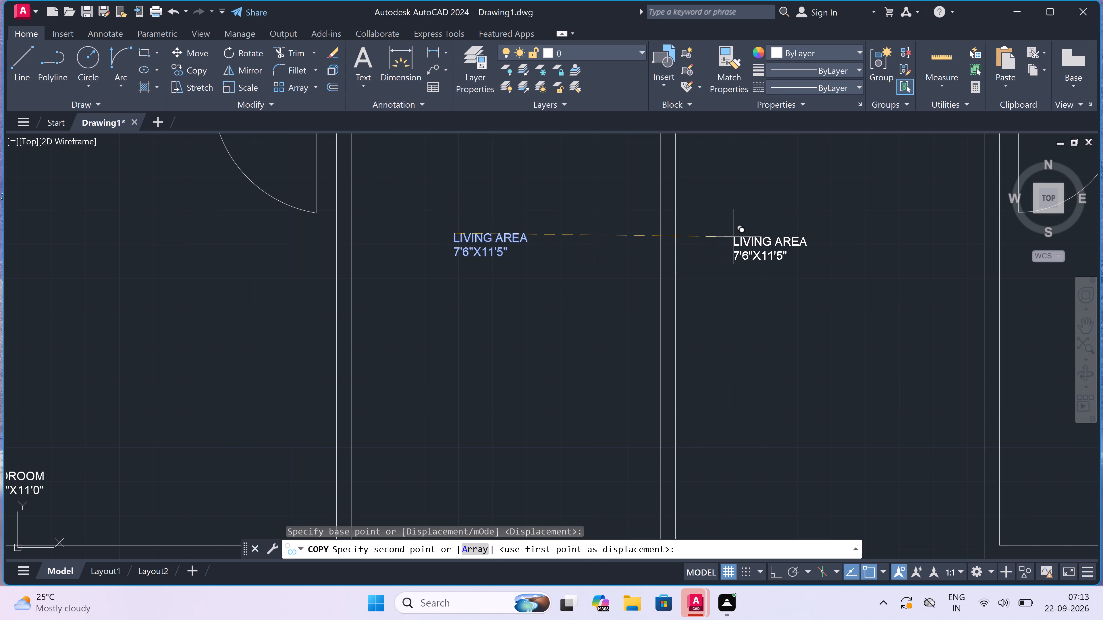
click(745, 233)
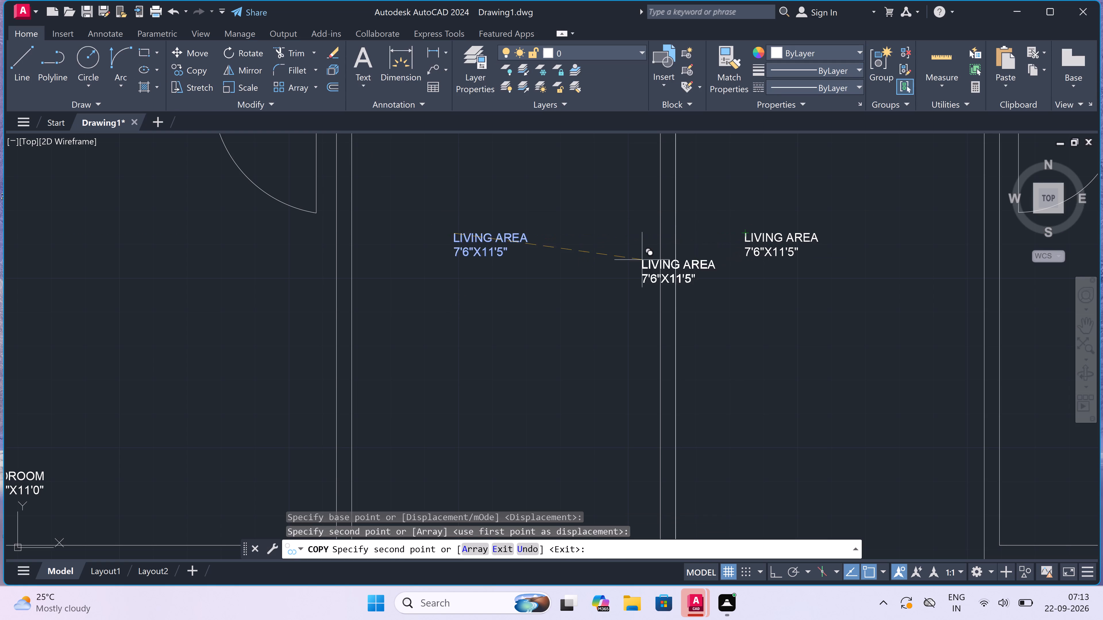
key(Escape)
Add a multiline text label reading DINING AREA in the left-hand unit's open space beside the toilets, above the living area.
scroll(512, 236, down, 4)
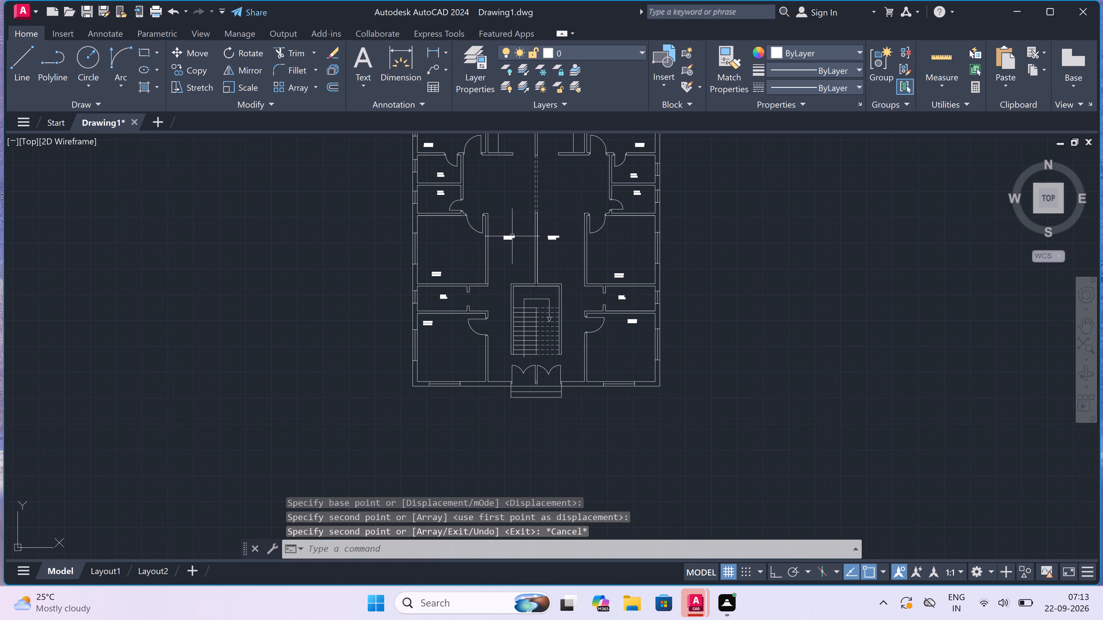
scroll(512, 236, down, 2)
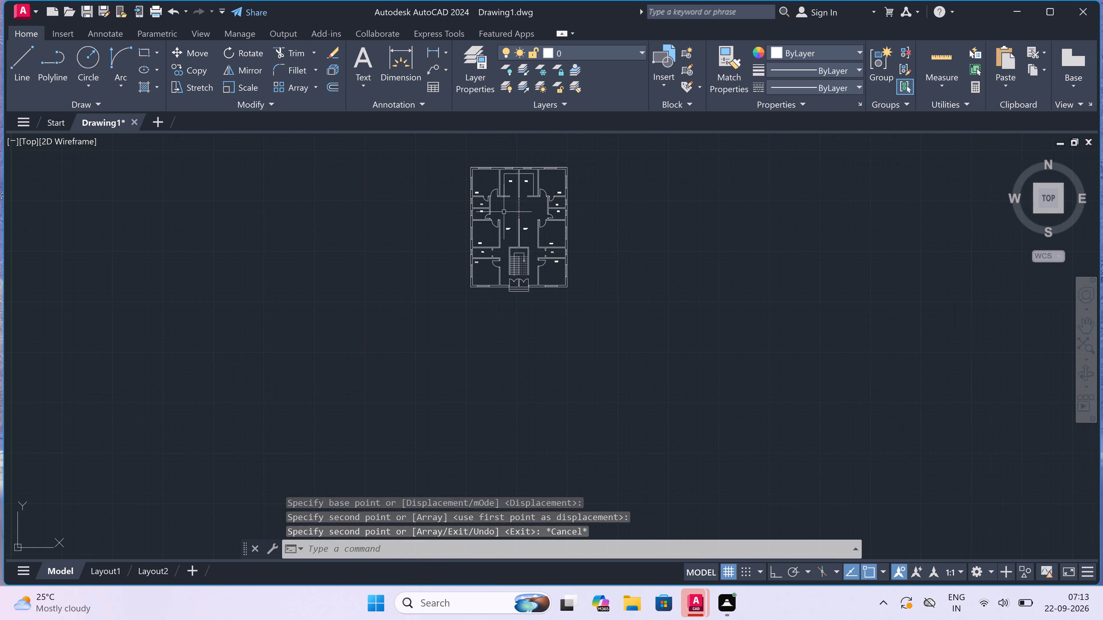
scroll(504, 212, down, 2)
scroll(506, 198, up, 3)
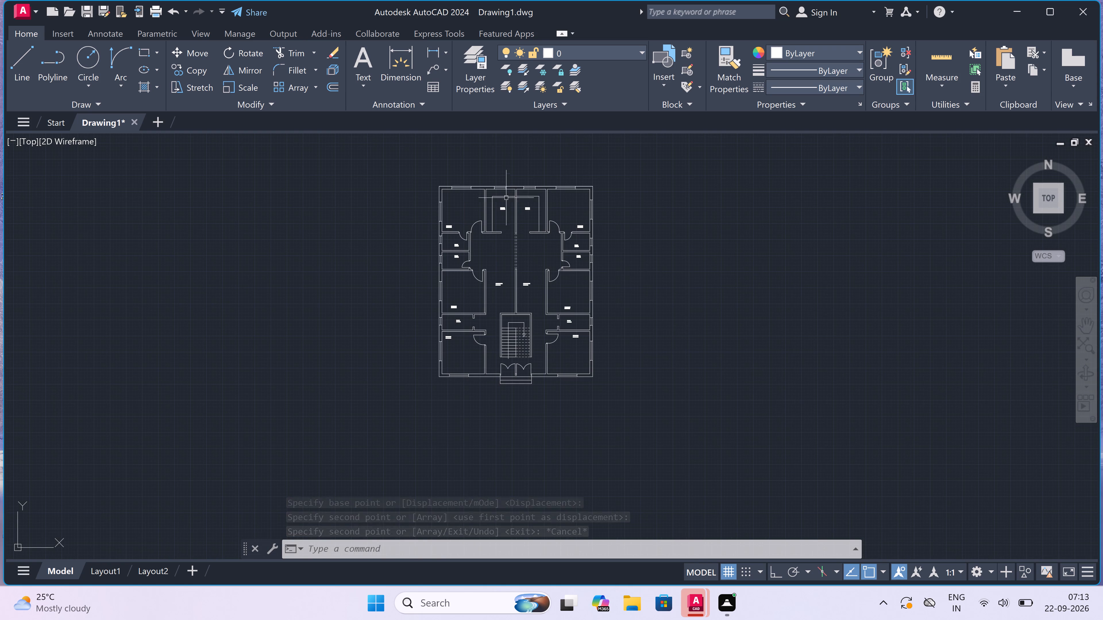
scroll(485, 235, up, 4)
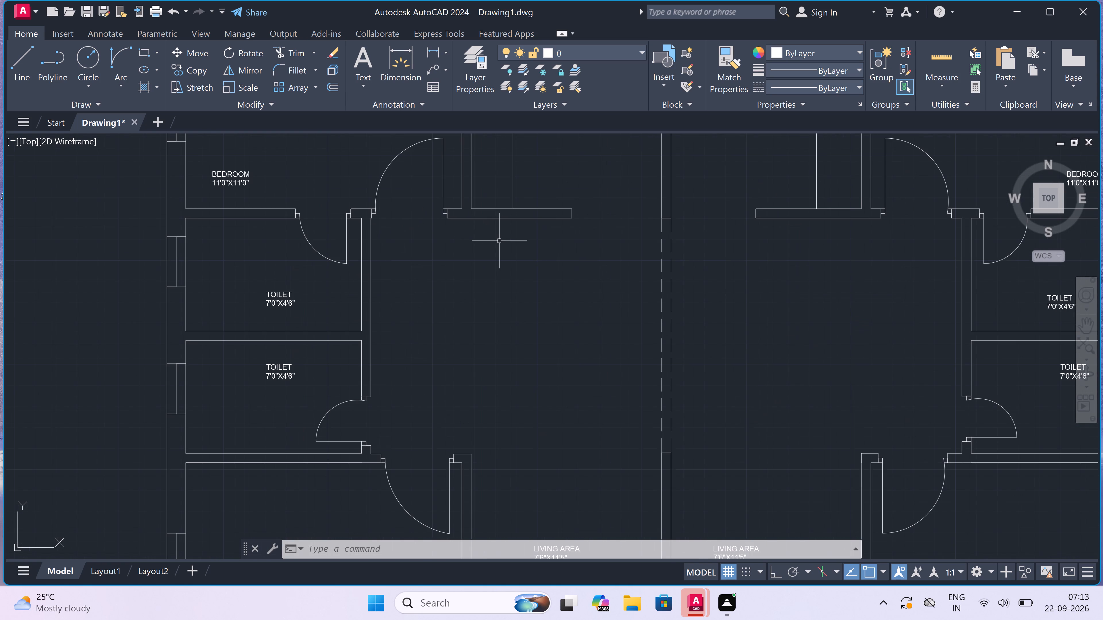
text(MT)
key(space)
click(481, 256)
click(660, 268)
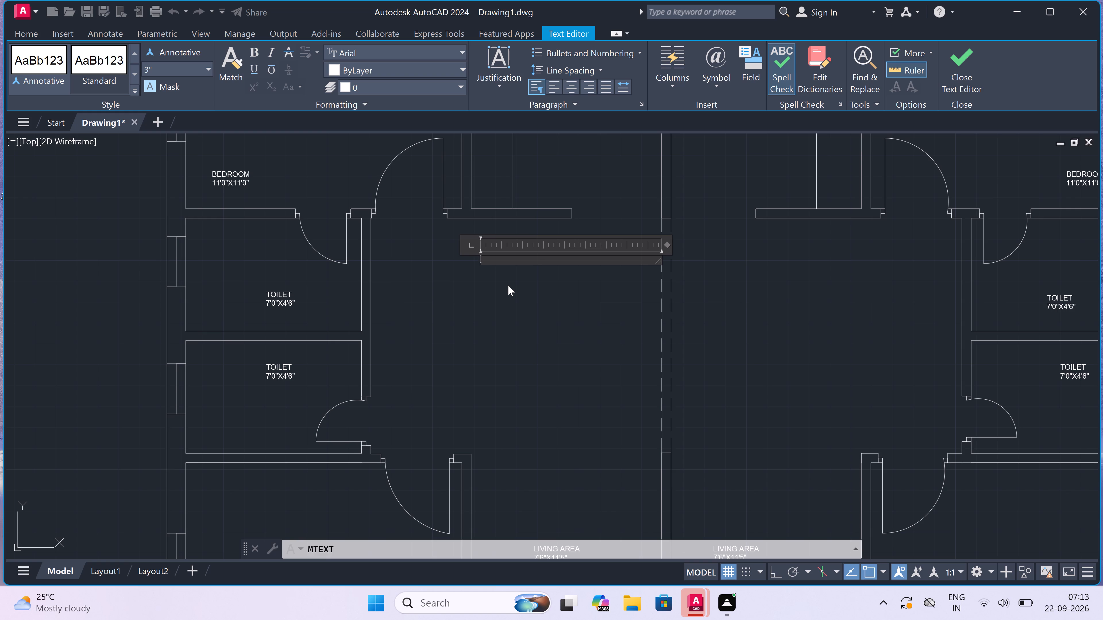
text(DINING)
key(space)
text(AREA)
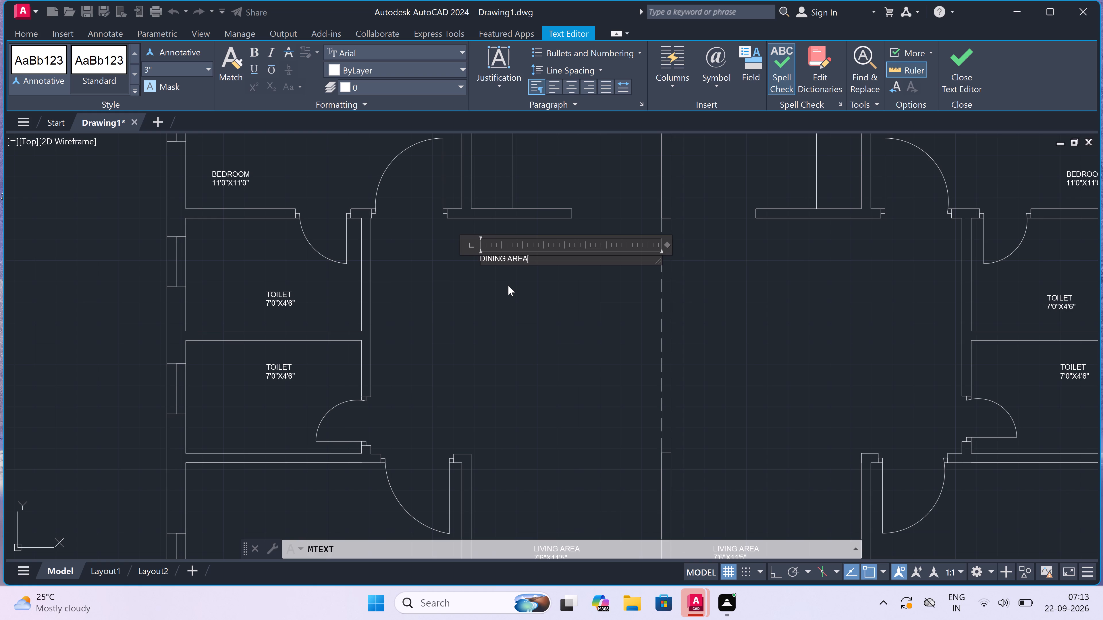
click(508, 285)
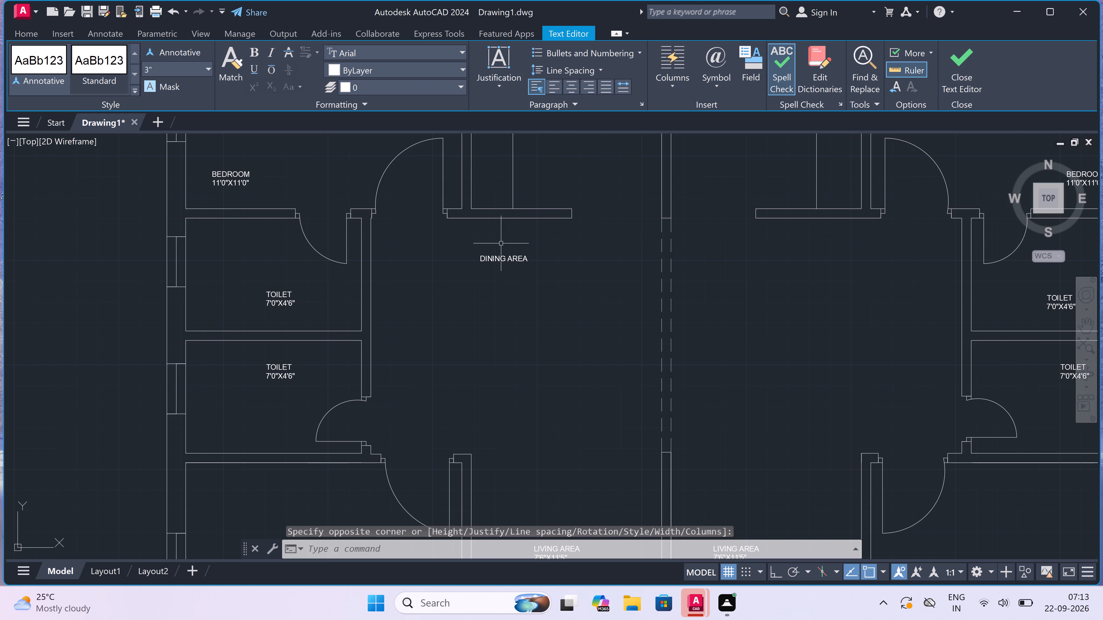
Copy the DINING AREA label into the matching open space of the right-hand unit, level with the original.
click(500, 258)
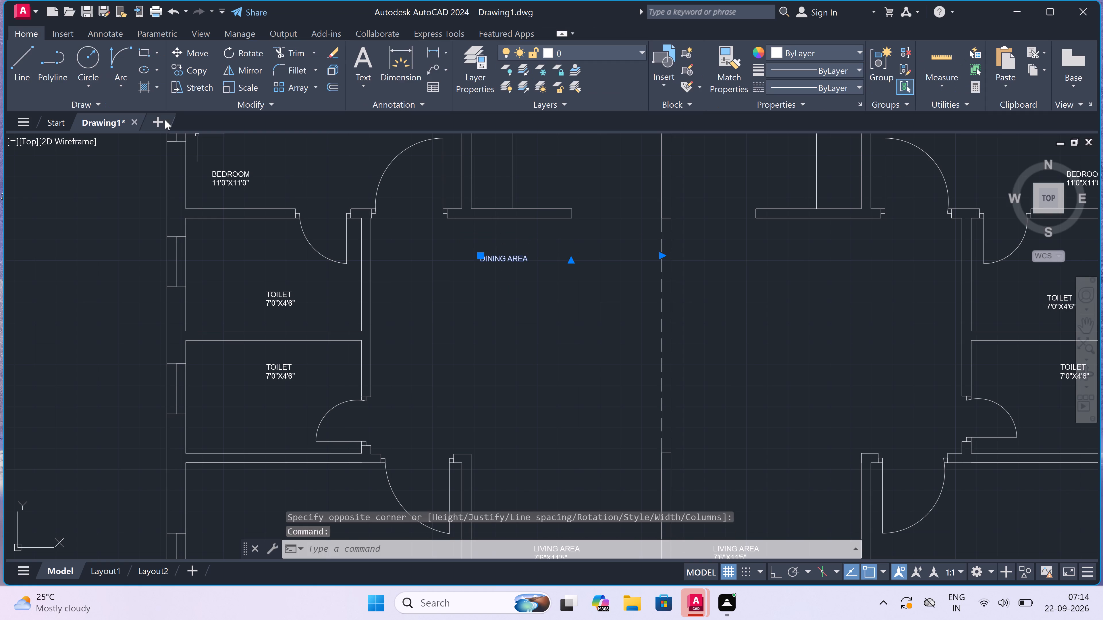
drag(197, 73, 198, 76)
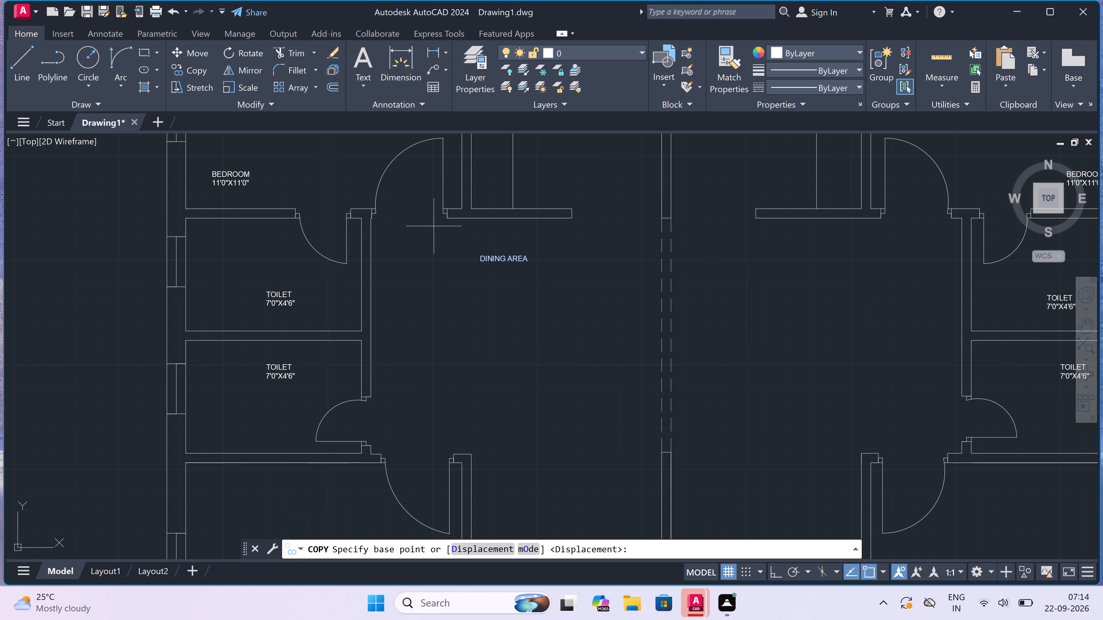
drag(496, 262, 500, 261)
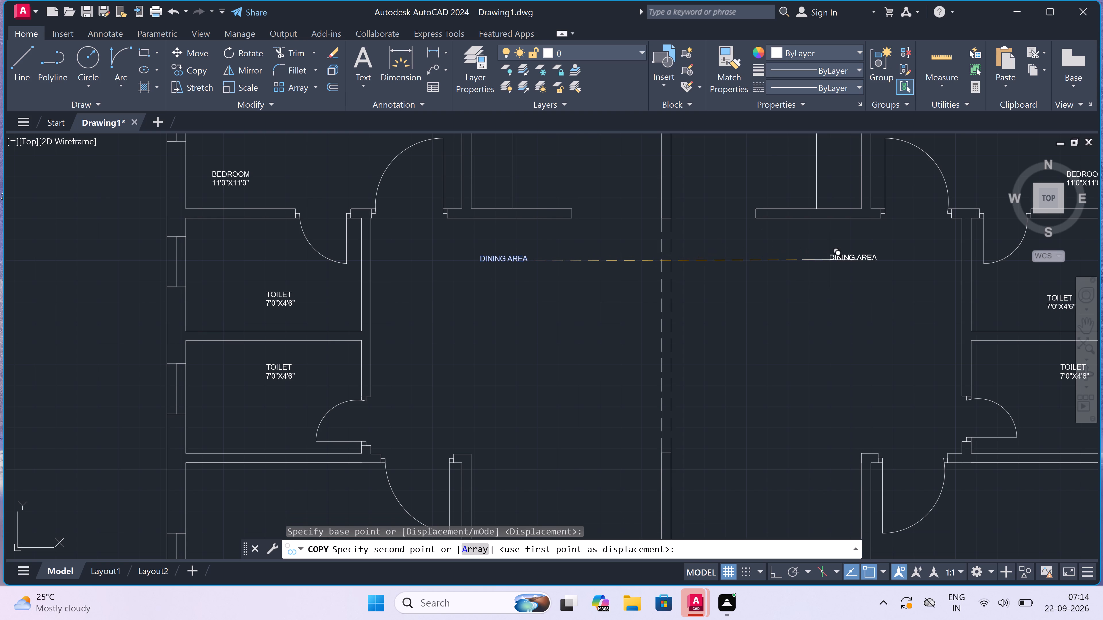
click(807, 259)
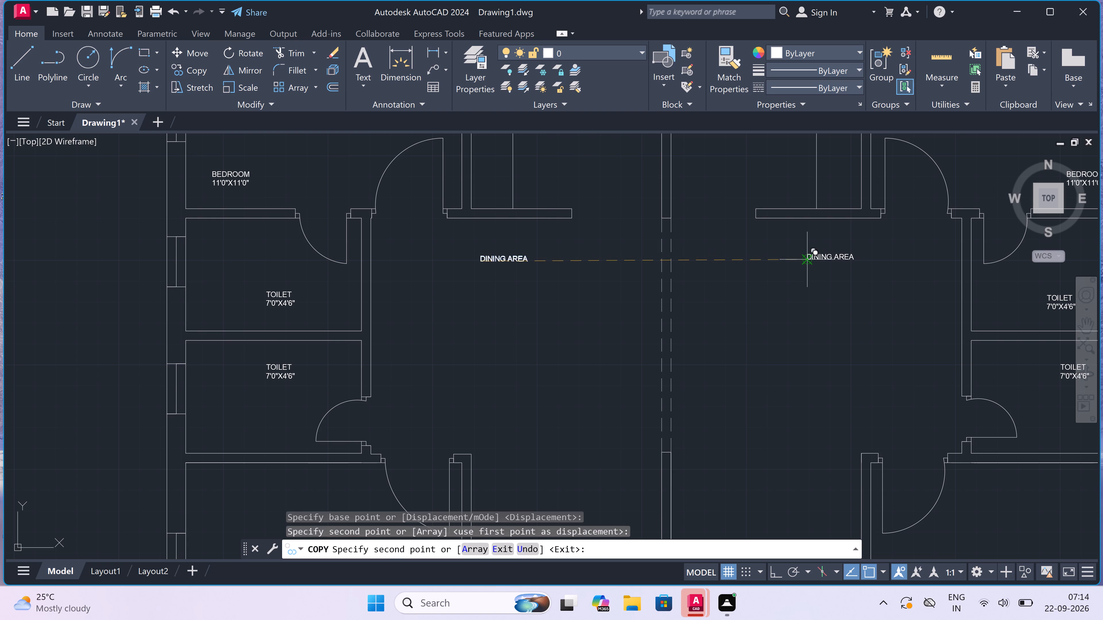
key(Escape)
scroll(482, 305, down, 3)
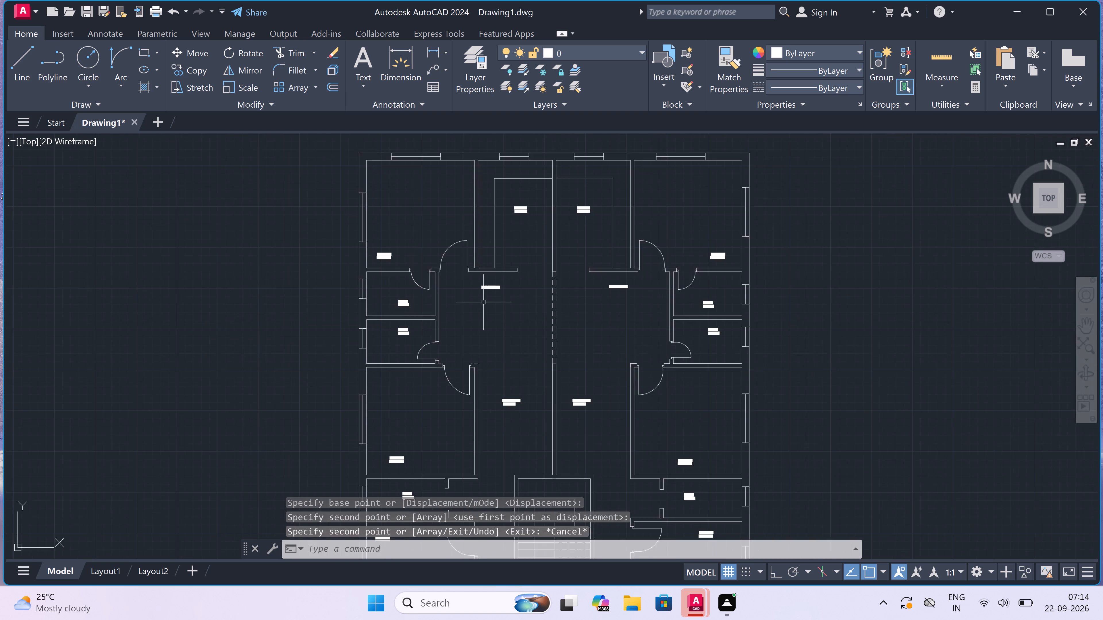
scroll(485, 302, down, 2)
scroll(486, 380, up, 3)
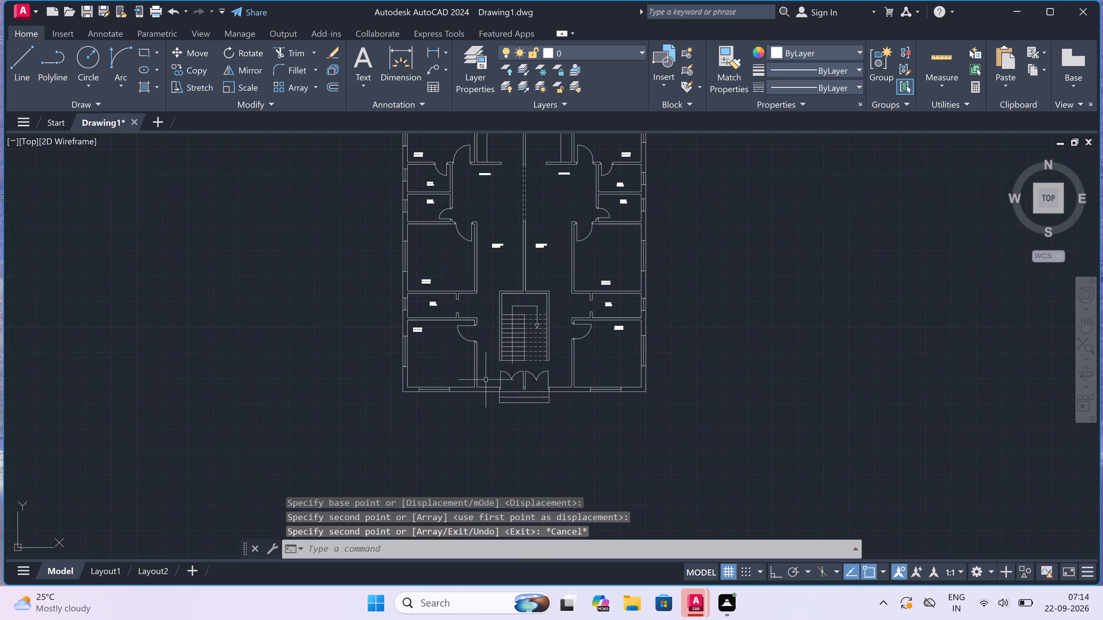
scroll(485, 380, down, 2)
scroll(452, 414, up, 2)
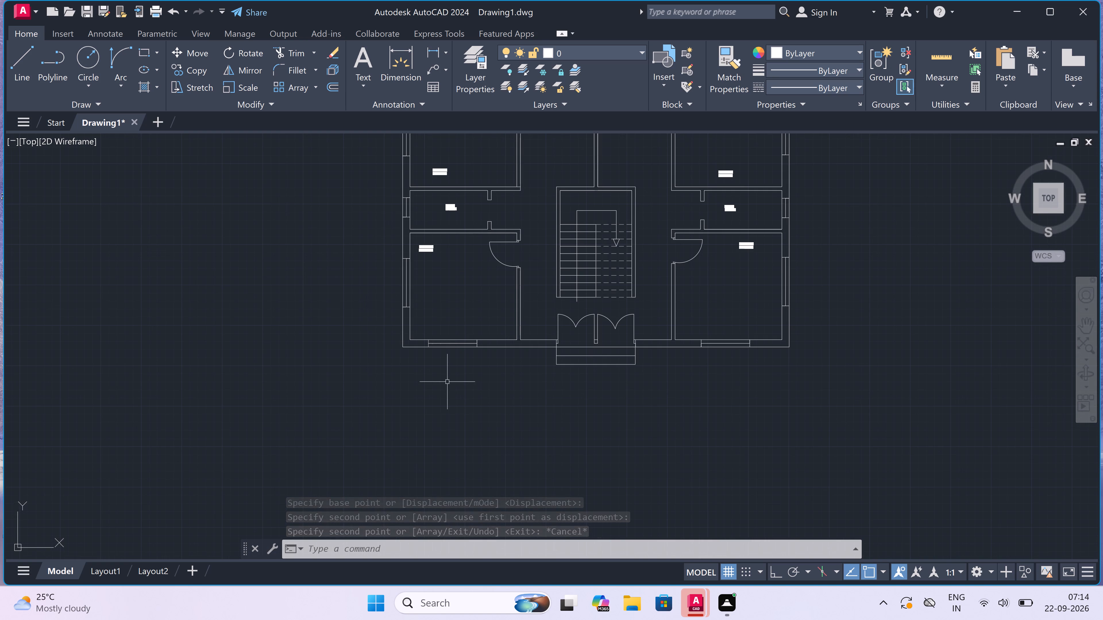
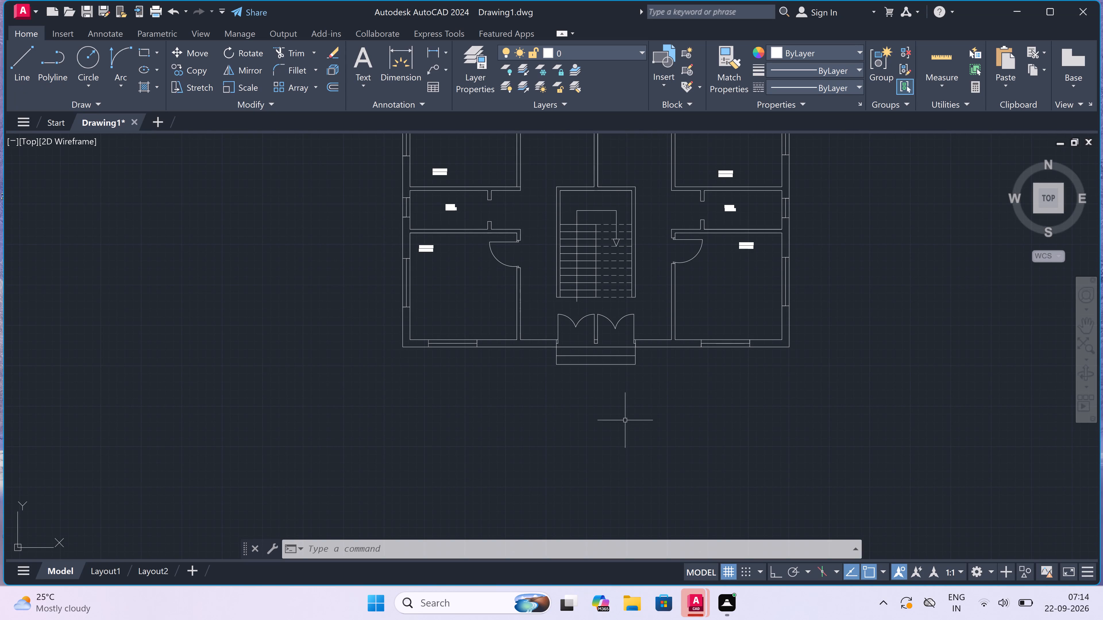
Add a multiline text title reading GROUND FLOOR PLAN below the entrance steps of the plan.
scroll(602, 410, down, 2)
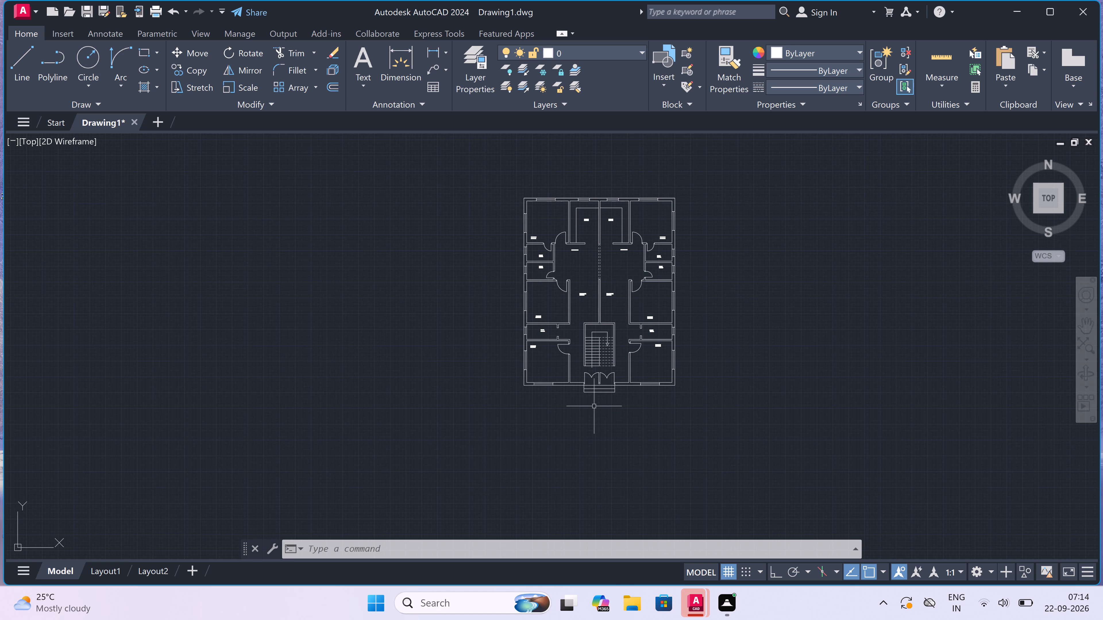
scroll(594, 406, up, 2)
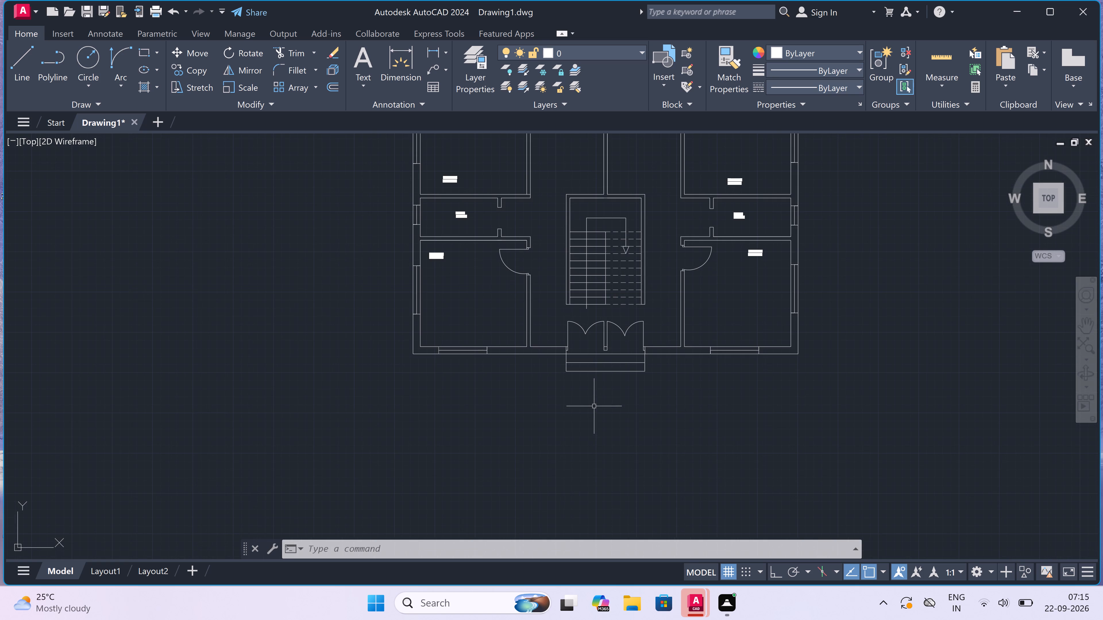
key(m)
text(T)
key(space)
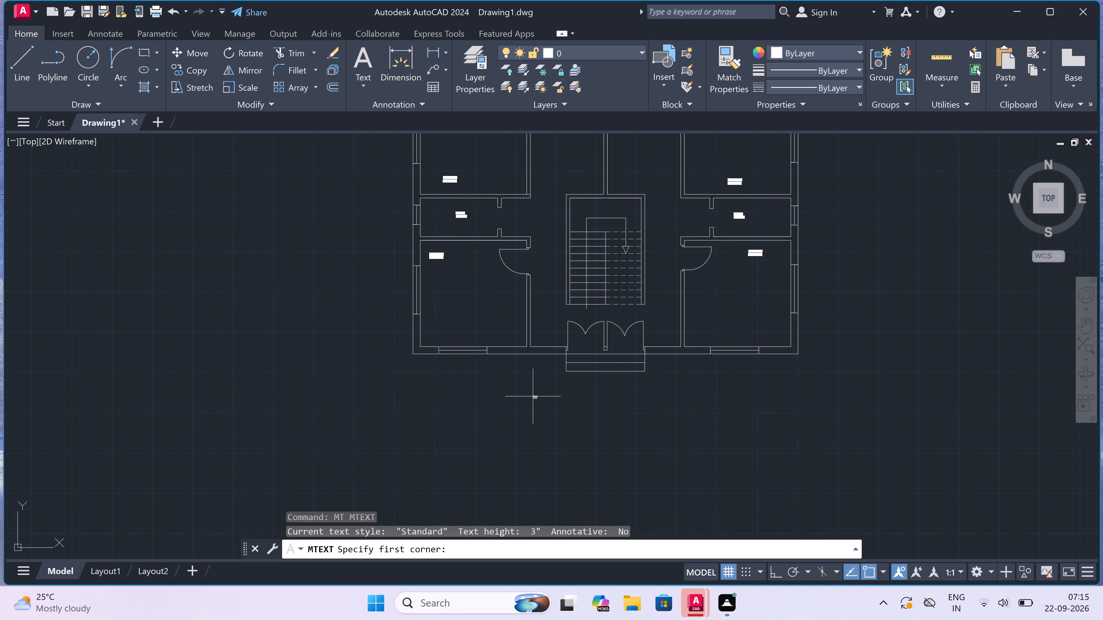
click(533, 396)
click(851, 405)
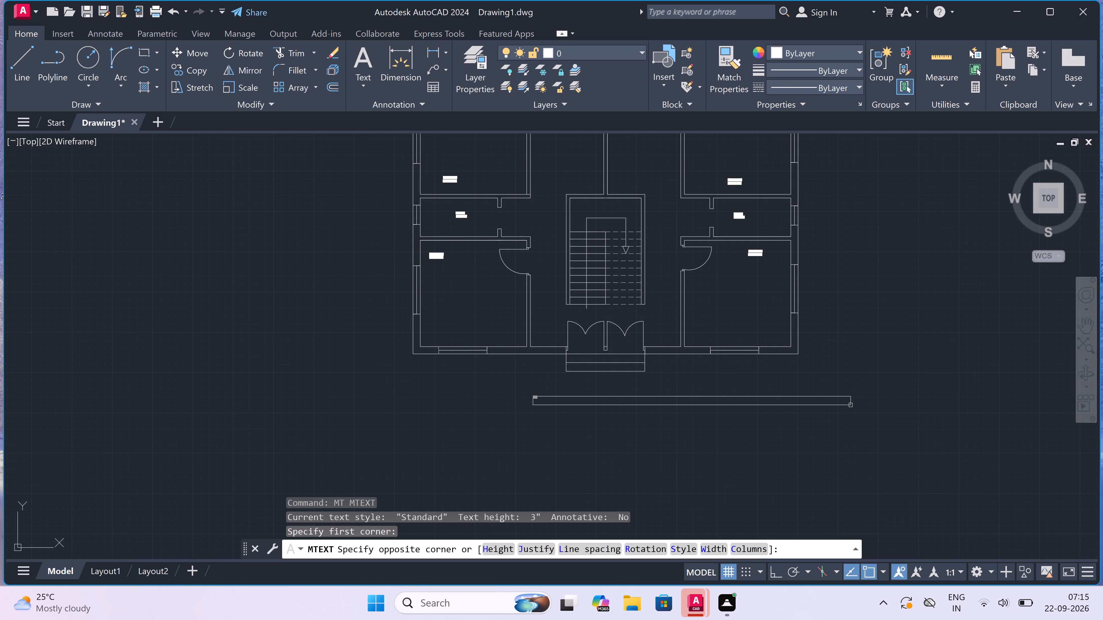
scroll(551, 417, up, 1)
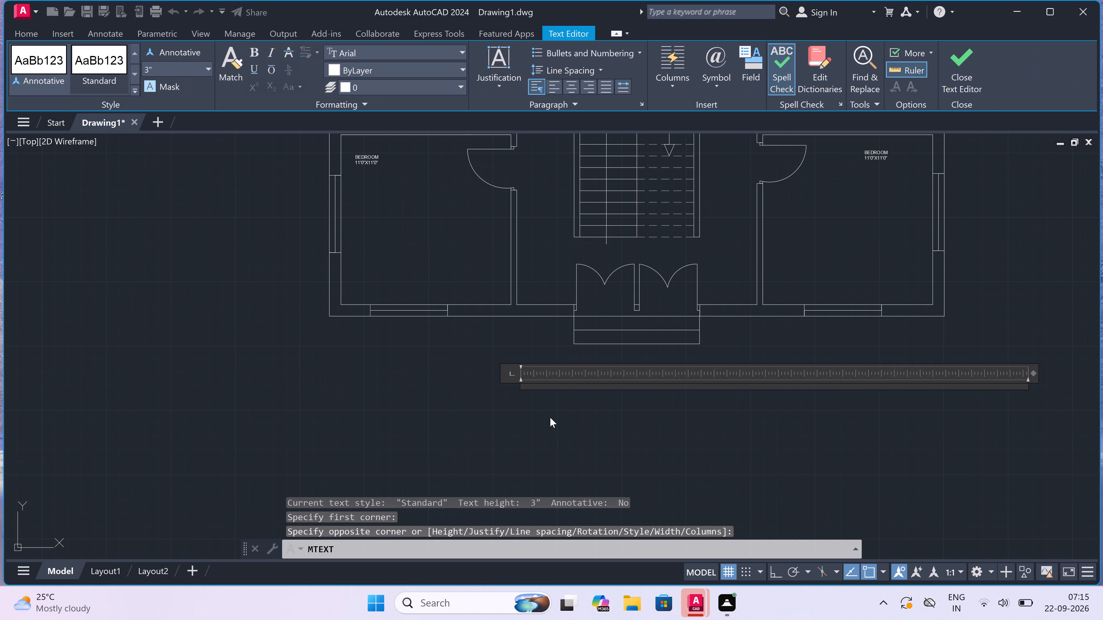
key(g)
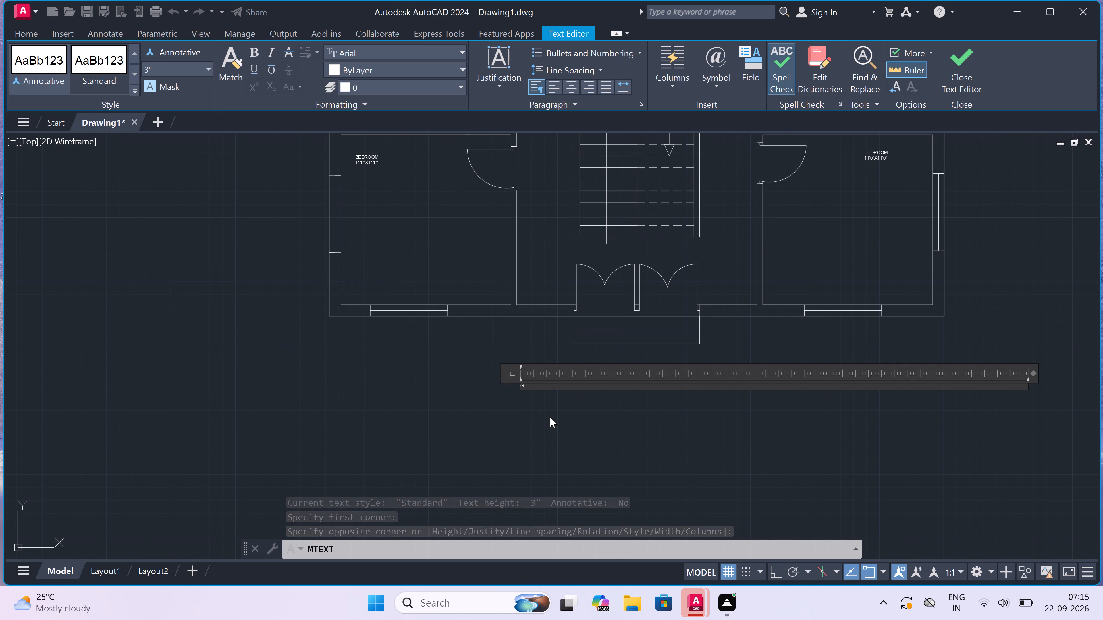
text(ROUND FLOOR PLAN)
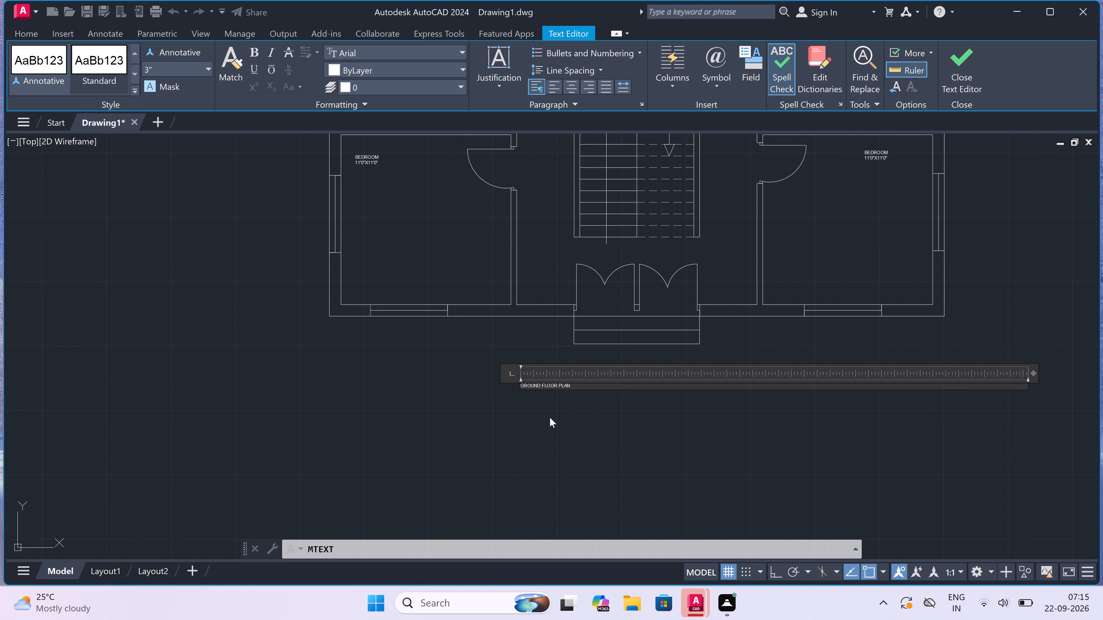
click(545, 409)
Select the GROUND FLOOR PLAN title with all similar multiline text labels and set their text height to 6".
click(550, 391)
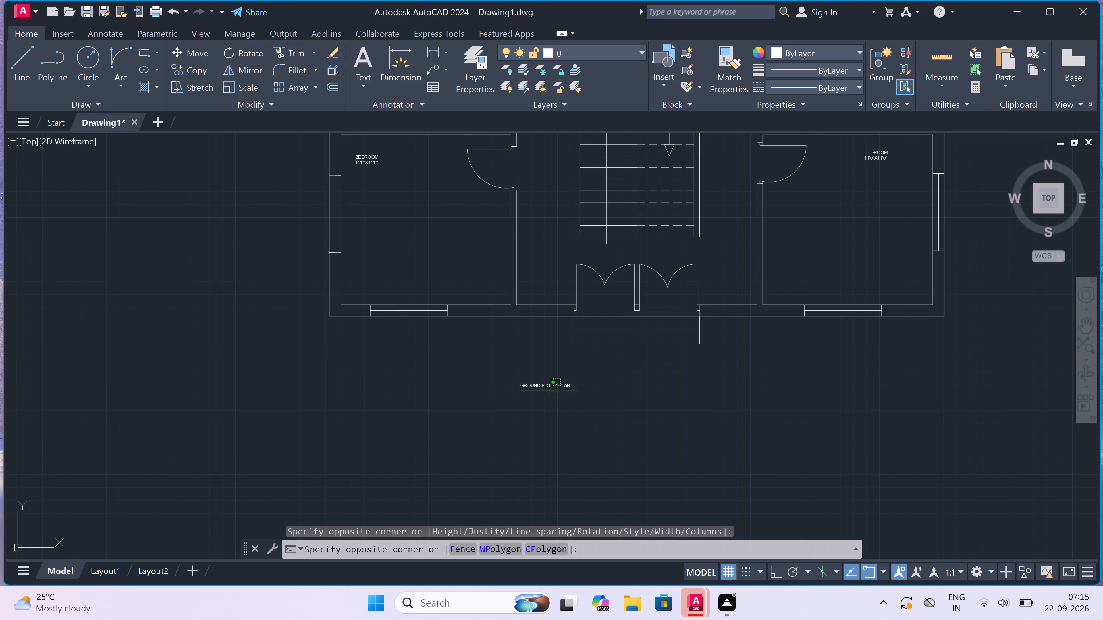
click(500, 385)
right_click(371, 368)
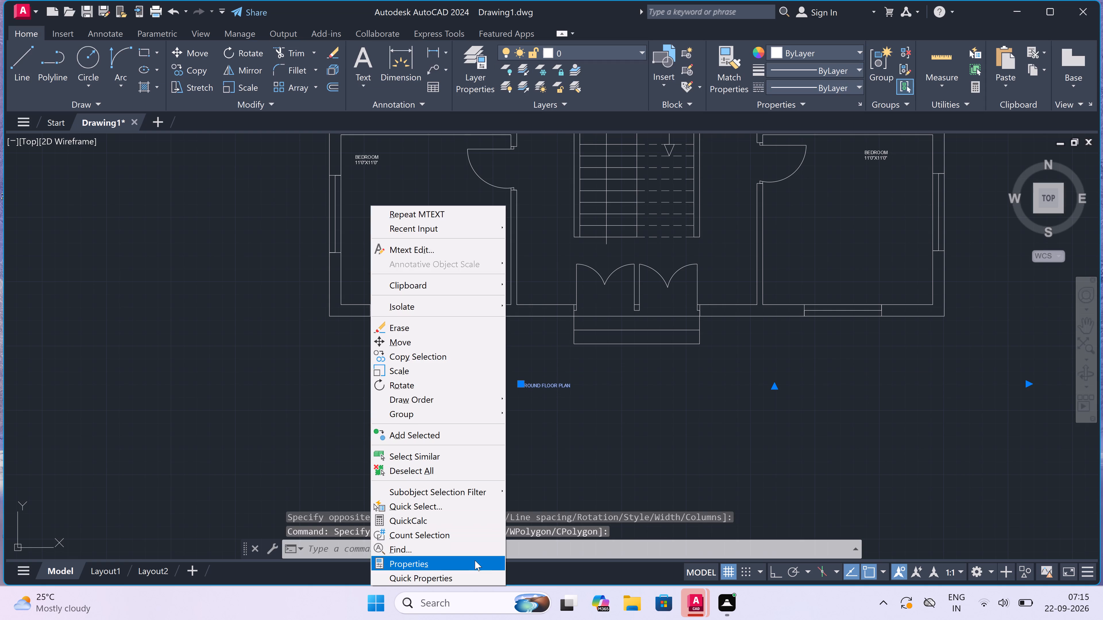
click(475, 560)
right_click(210, 359)
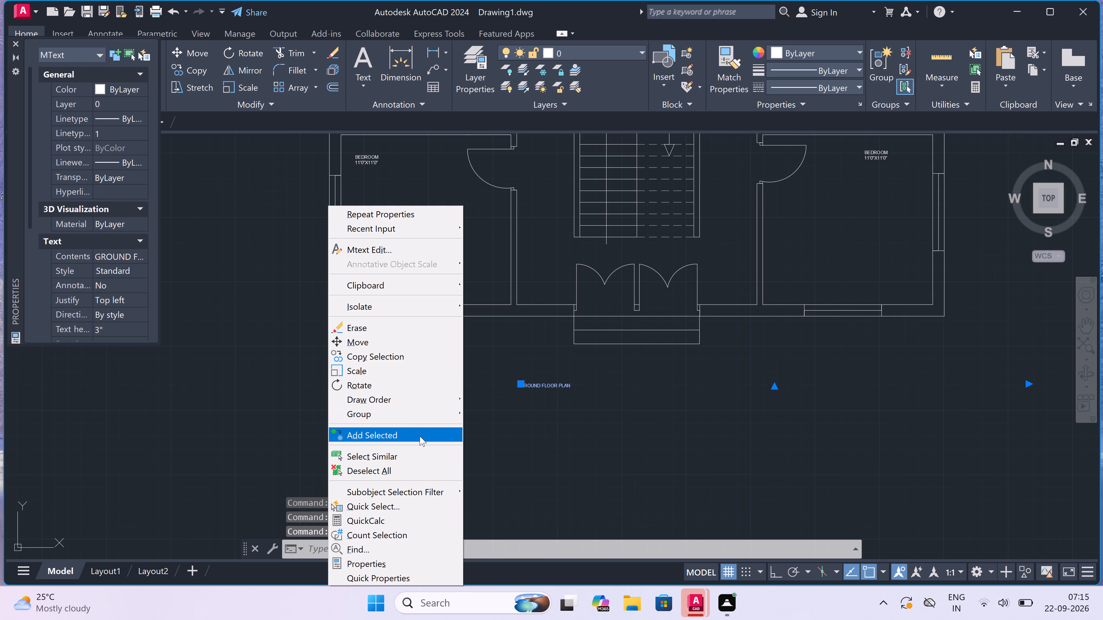
click(430, 459)
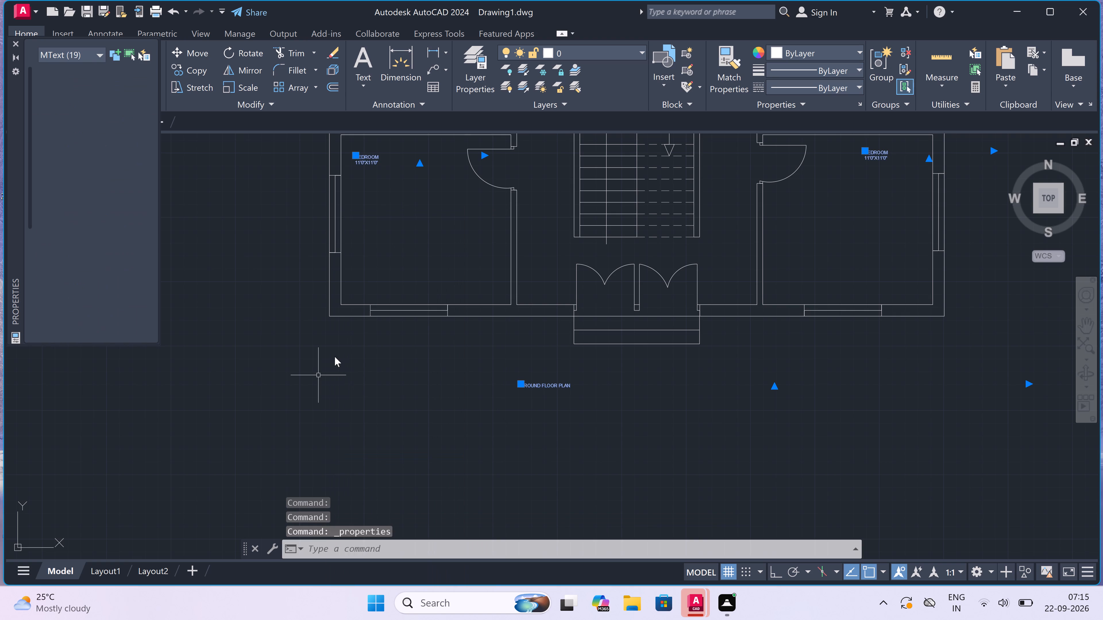
right_click(335, 356)
click(259, 344)
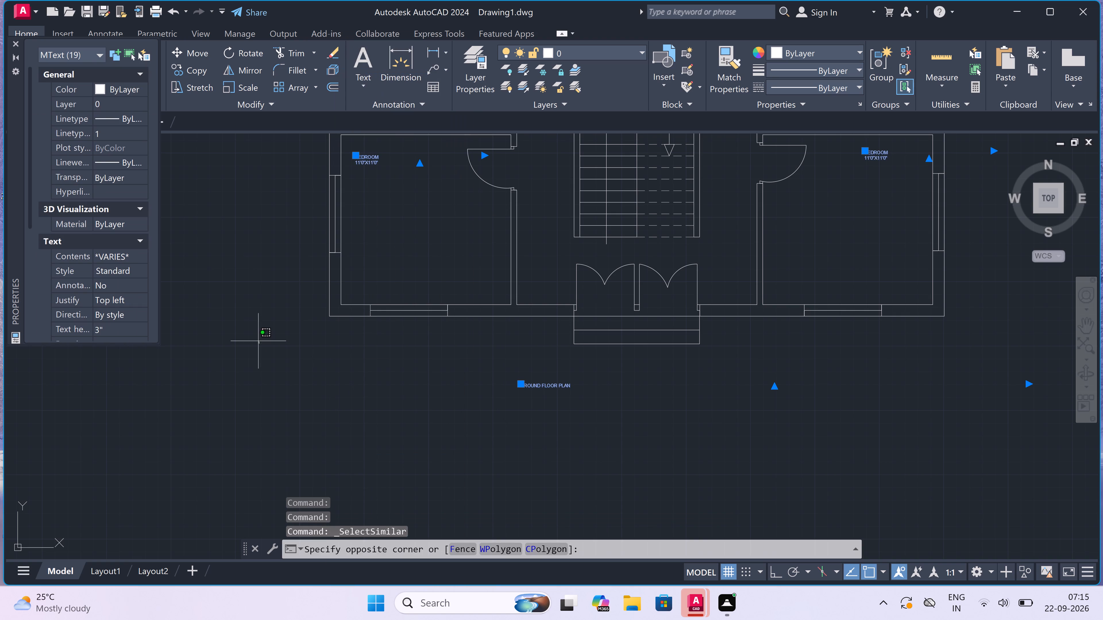
click(197, 323)
click(127, 326)
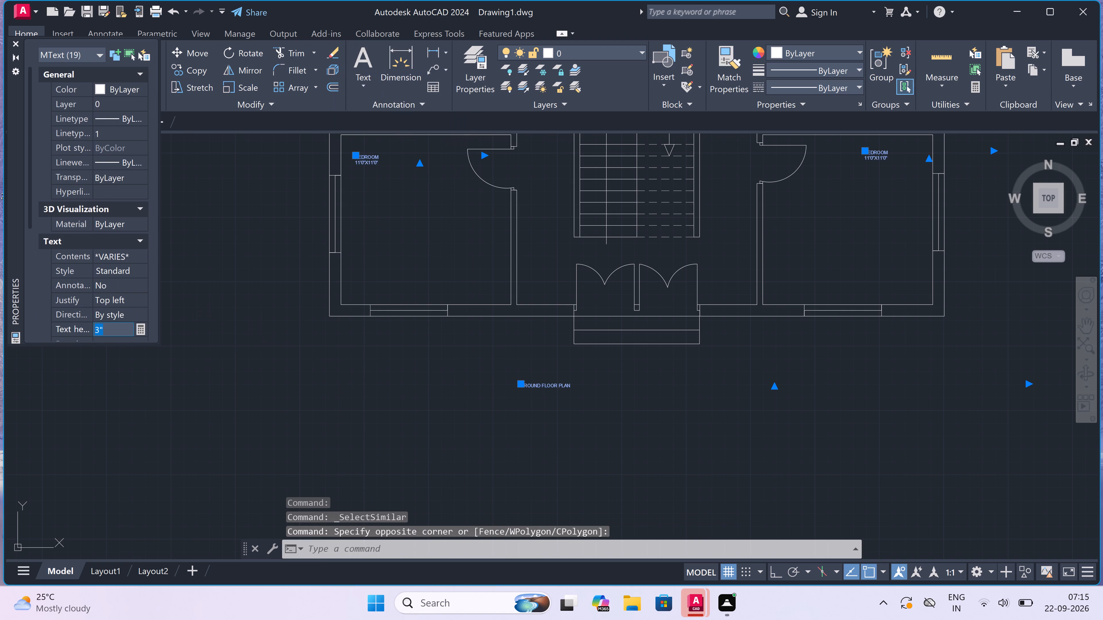
key(BackSpace)
text(6")
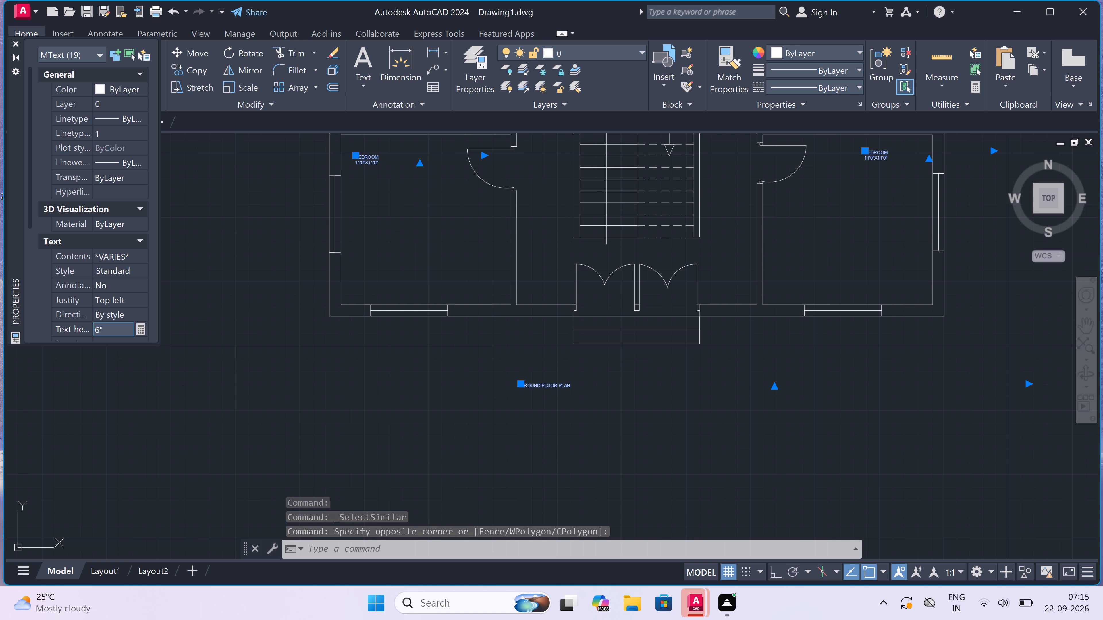
click(311, 418)
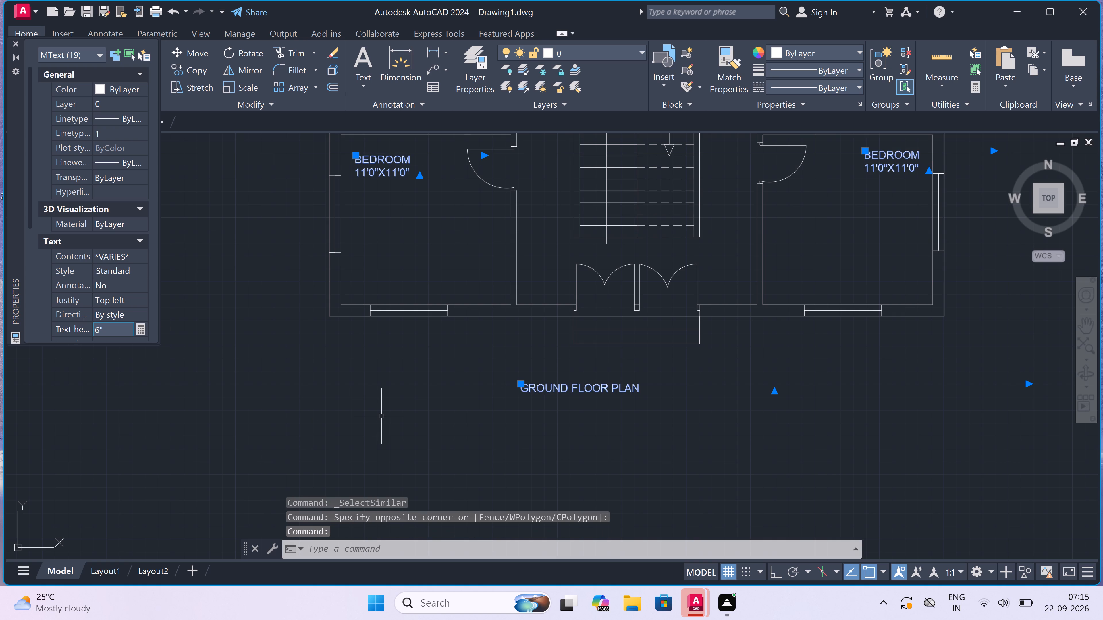
key(Escape)
Set the text height of only the GROUND FLOOR PLAN title to 11".
drag(620, 369, 610, 374)
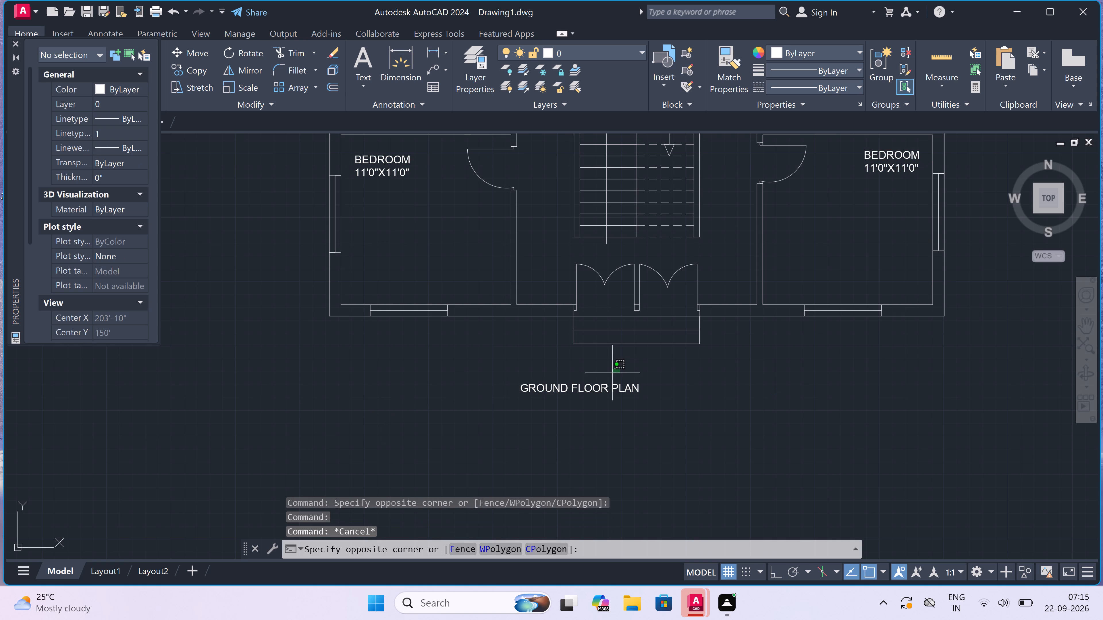
click(504, 396)
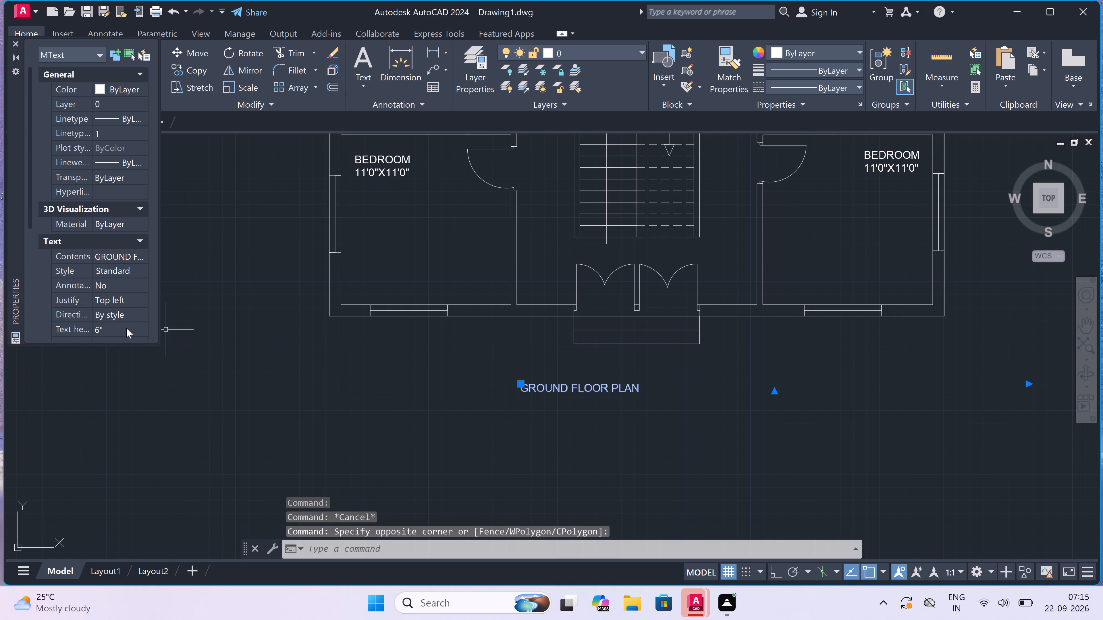
click(126, 328)
key(BackSpace)
text(11")
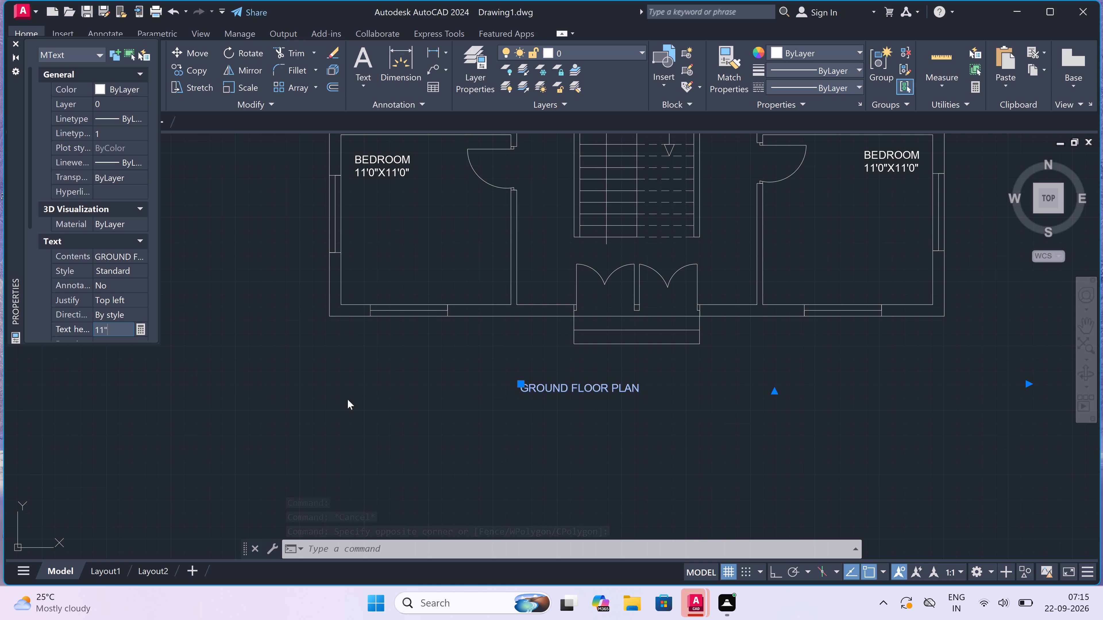
click(387, 373)
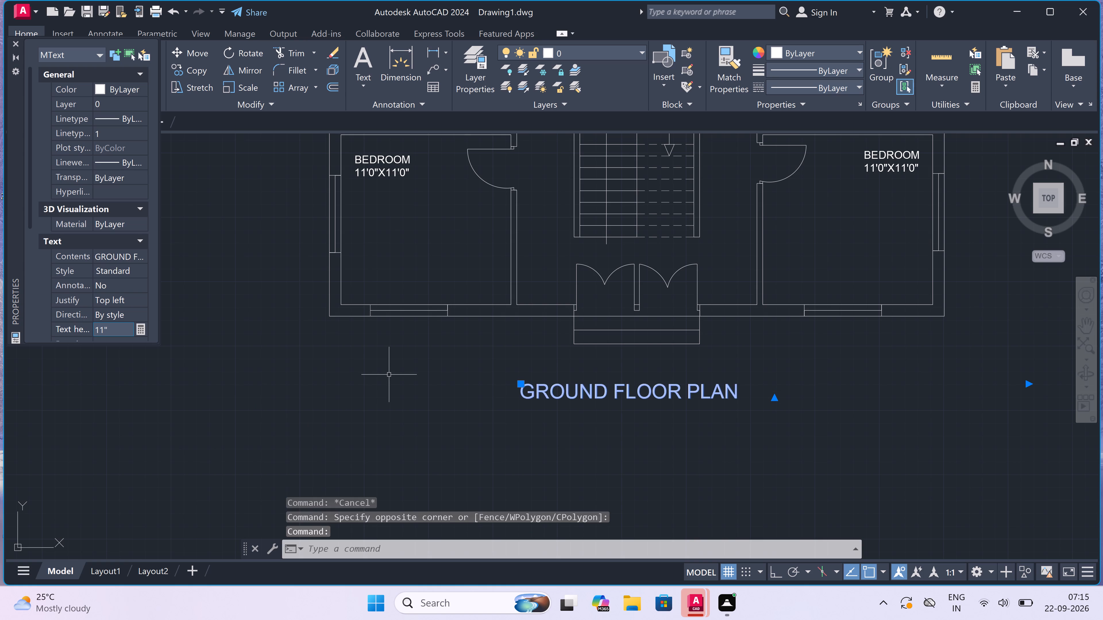
key(Escape)
Add a linear dimension across the building's full outer width, placed above the top outer wall.
scroll(390, 380, down, 3)
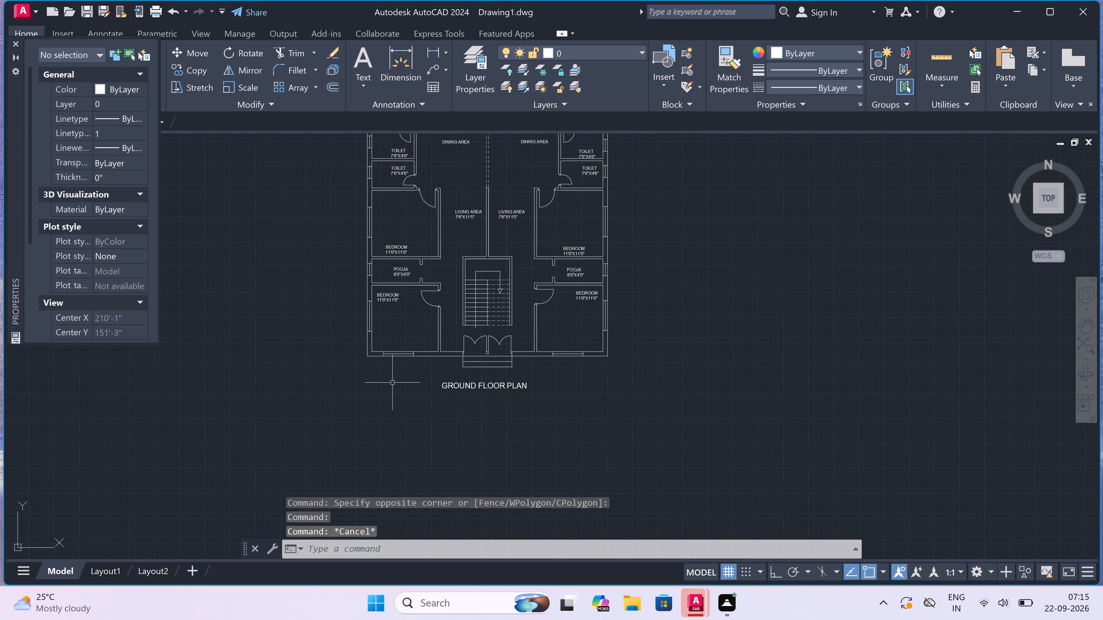
scroll(392, 383, down, 2)
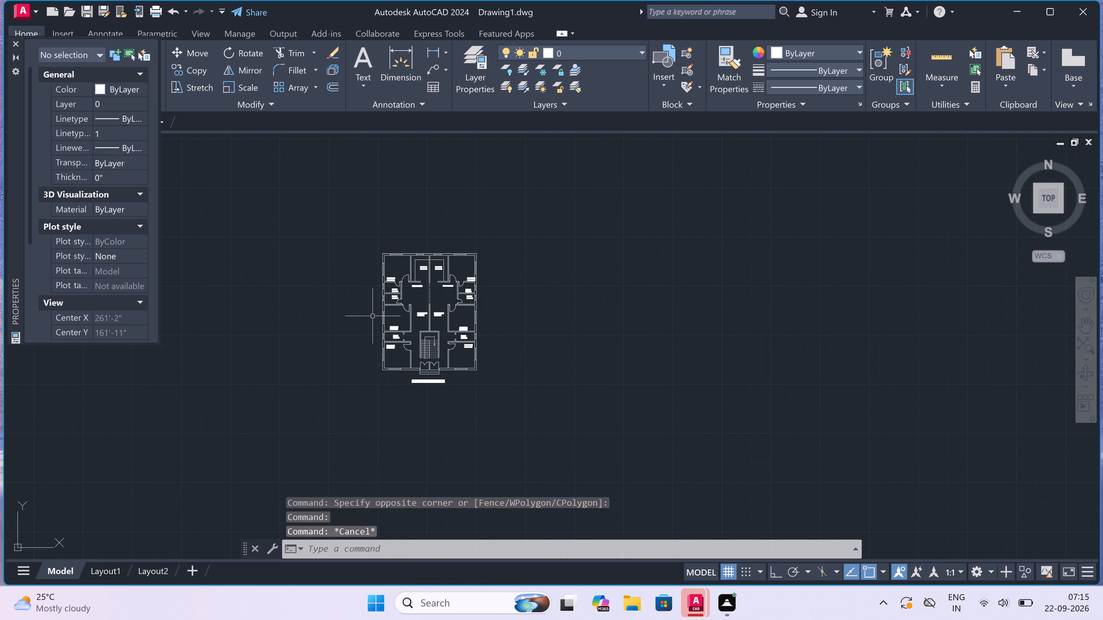
scroll(373, 308, up, 3)
scroll(373, 308, down, 1)
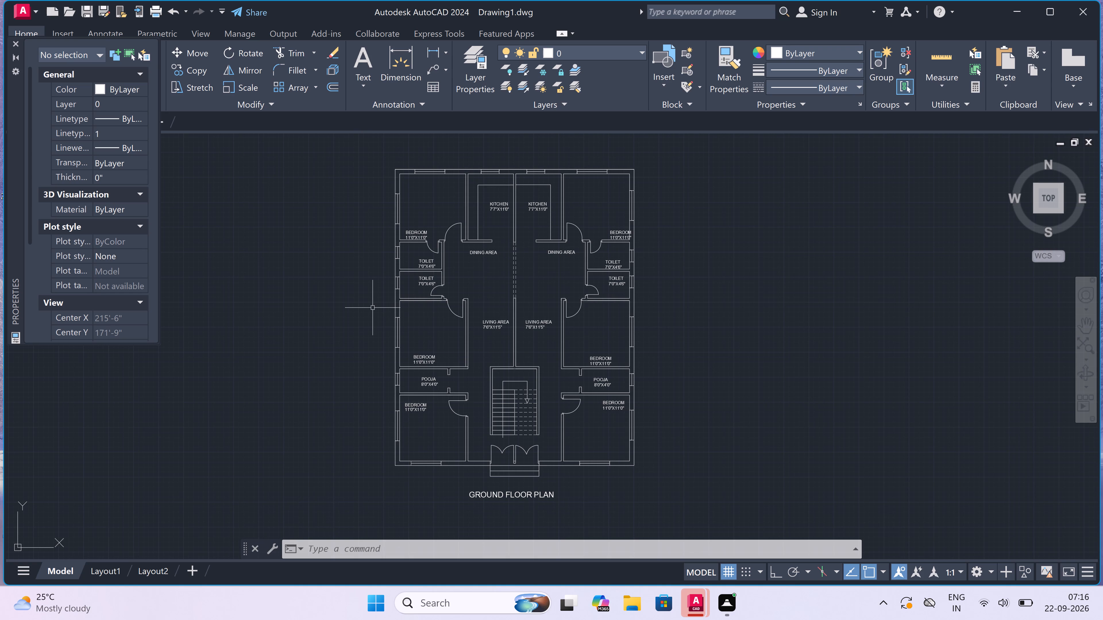
click(428, 47)
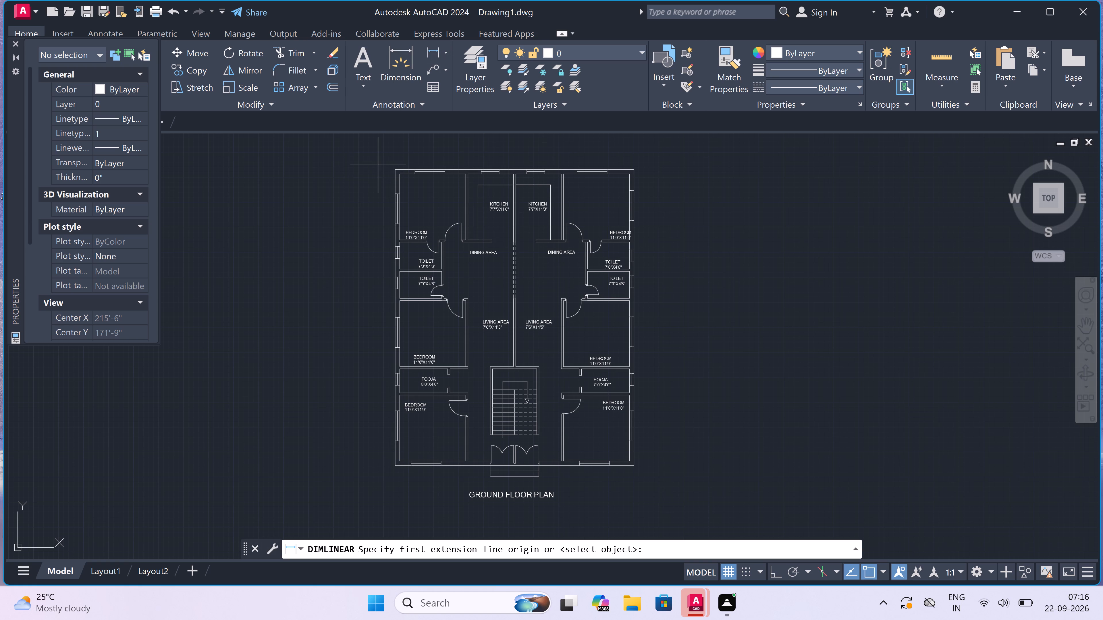
click(391, 168)
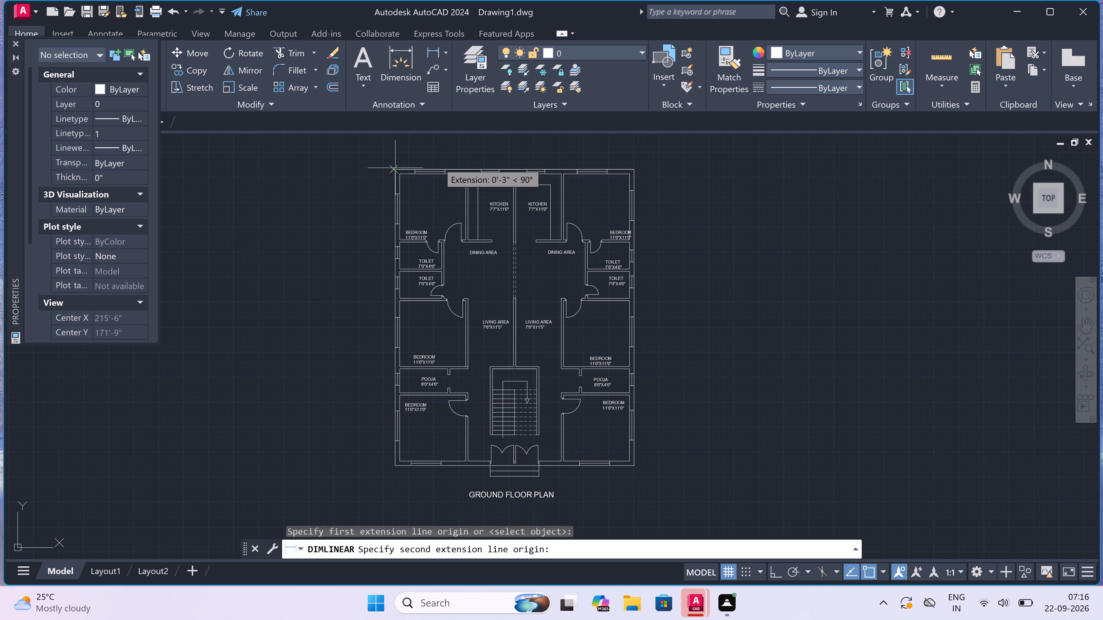
click(635, 170)
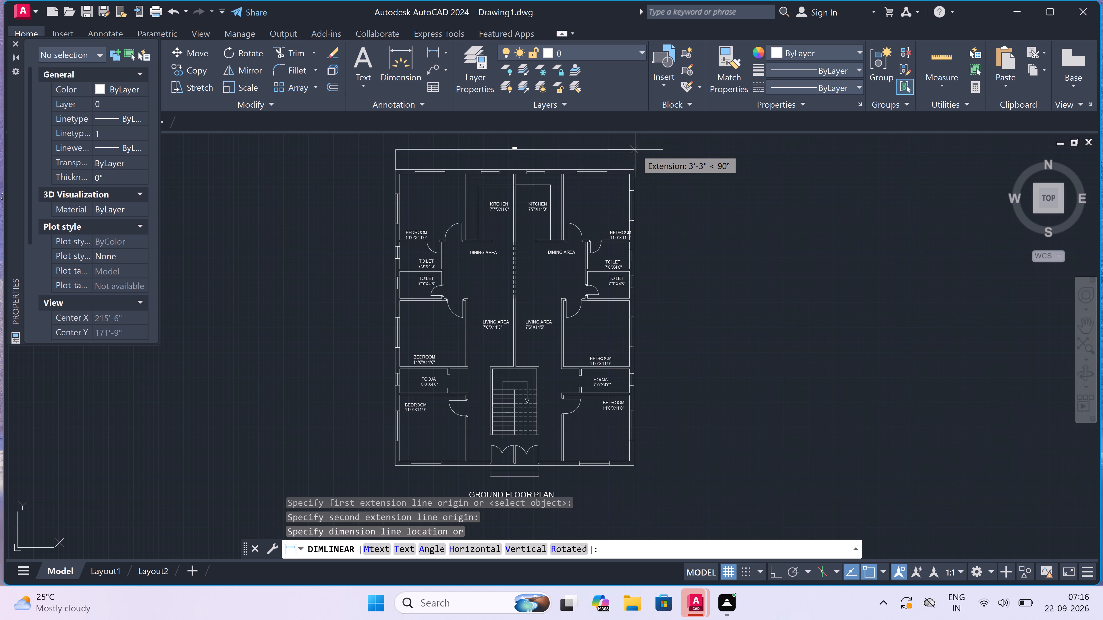
click(635, 144)
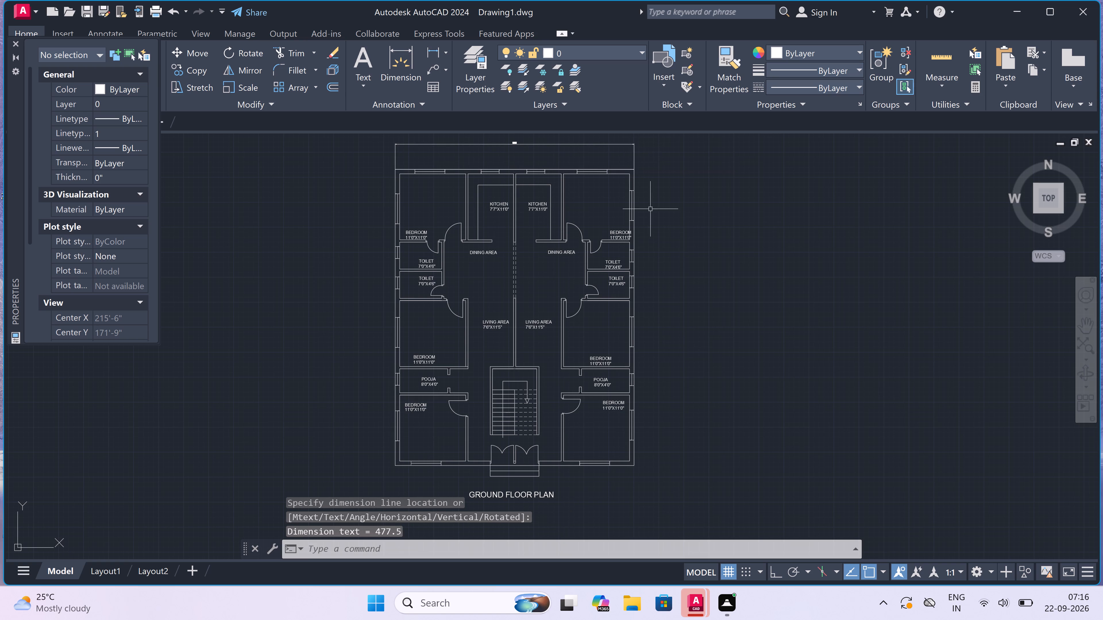
Add a linear dimension along the full height of the right-hand outer wall, placed about 6' outside it.
key(space)
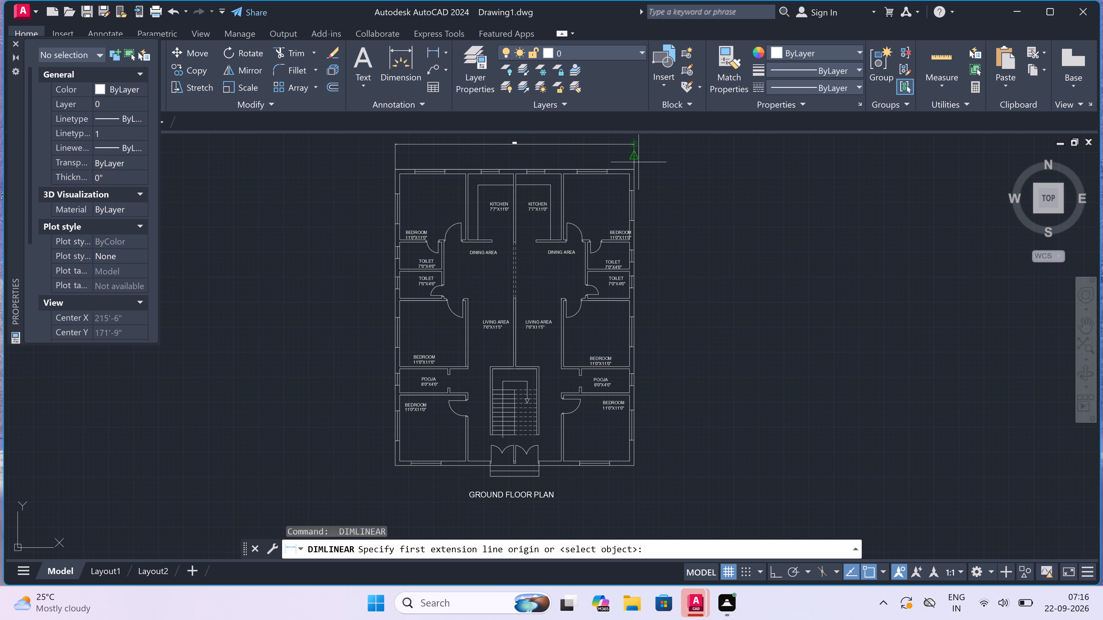
drag(635, 170, 641, 175)
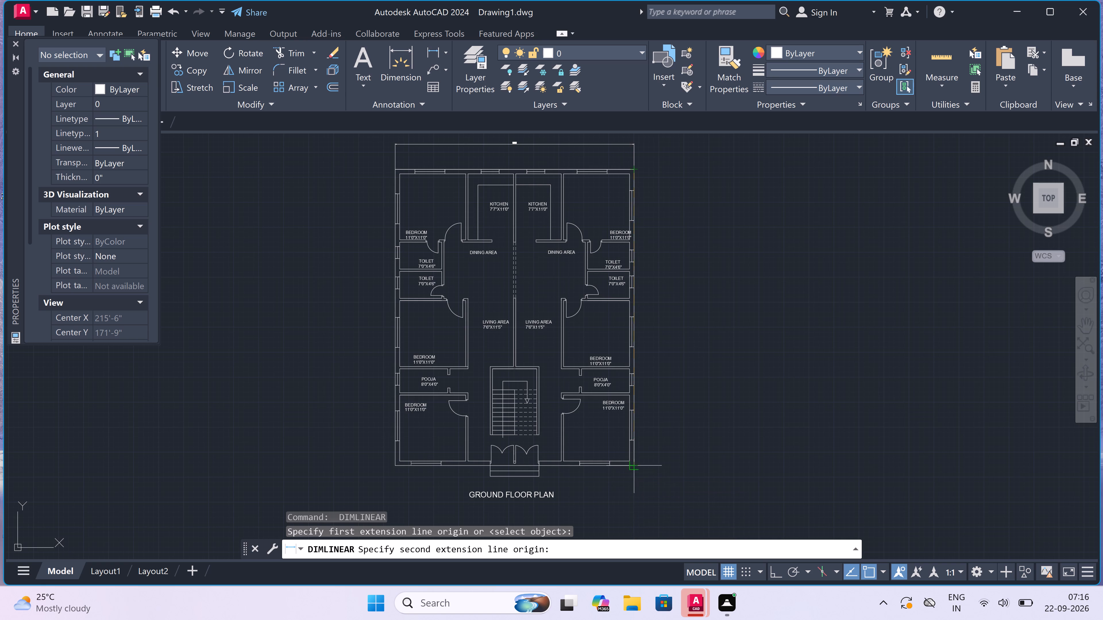
click(635, 470)
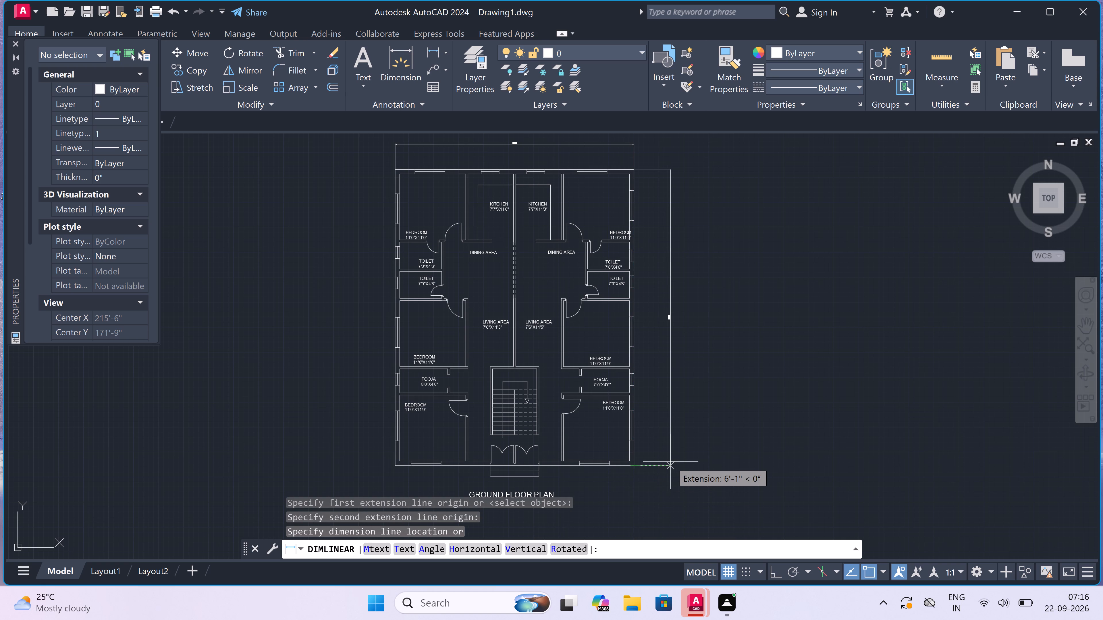
click(670, 462)
Override the text of the vertical overall dimension beside the plan's right-hand outer wall with 50'.
scroll(676, 297, up, 3)
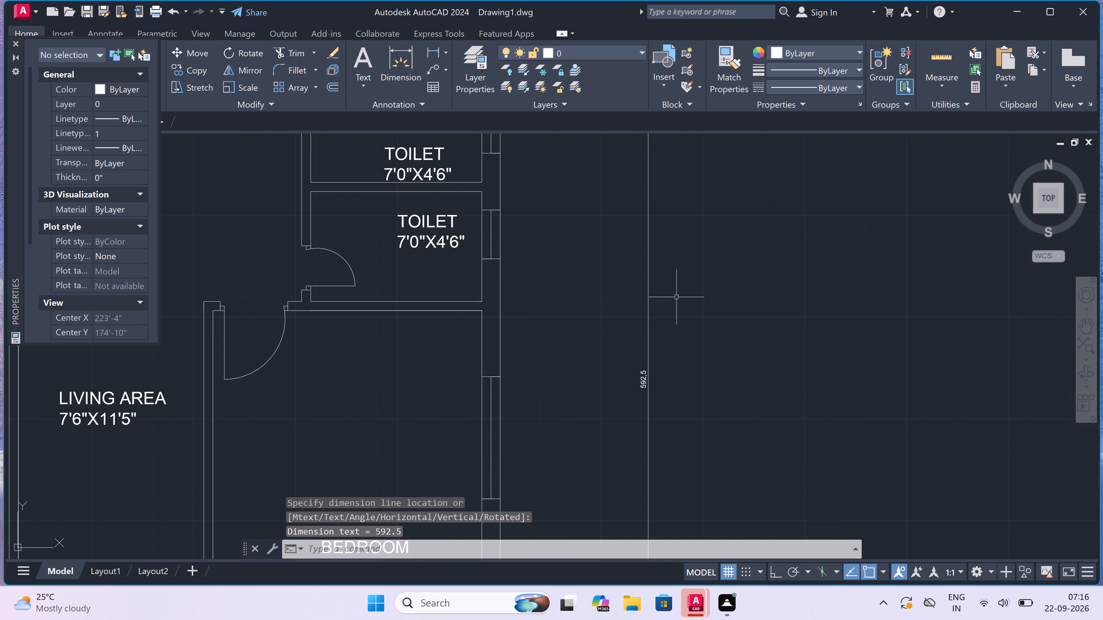
scroll(636, 405, up, 3)
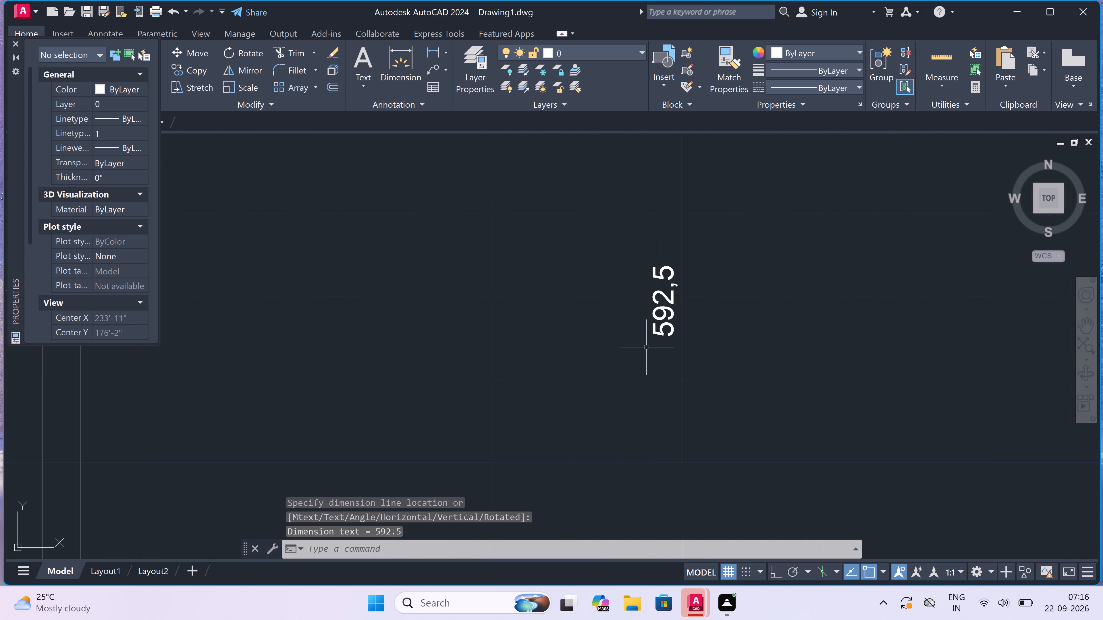
triple_click(661, 329)
triple_click(661, 329)
triple_click(661, 329)
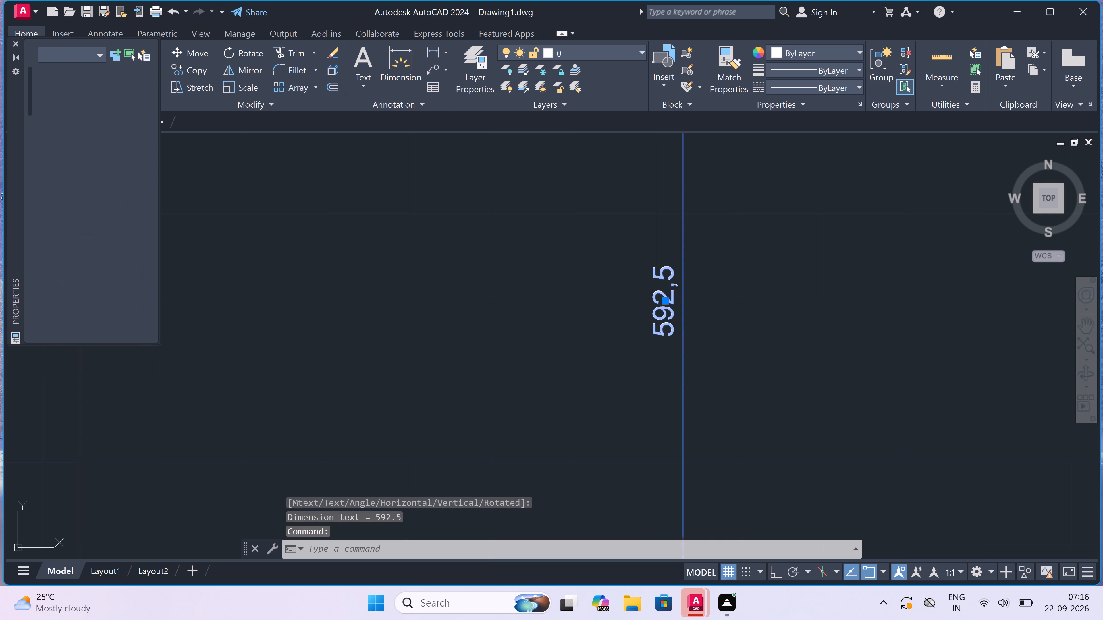
click(675, 293)
triple_click(657, 299)
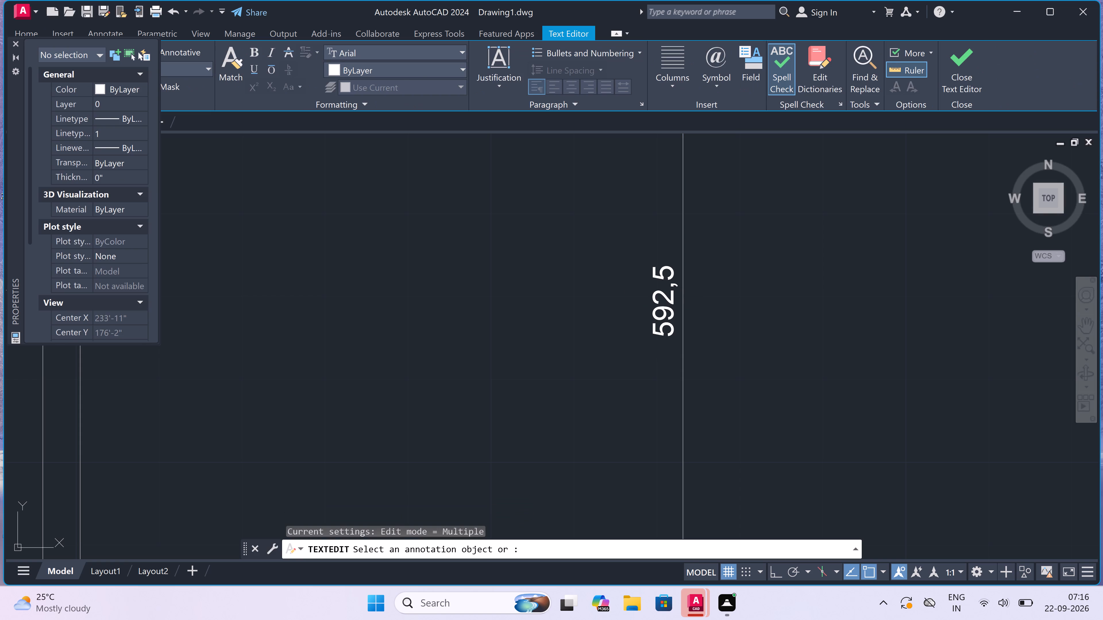
click(657, 299)
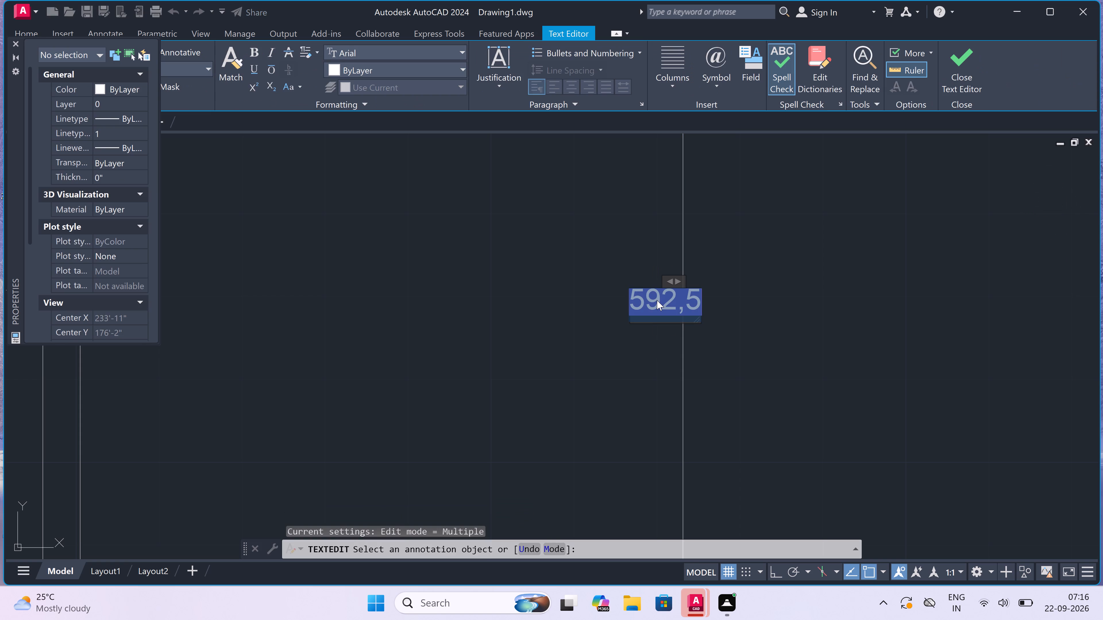
key(BackSpace)
text(5')
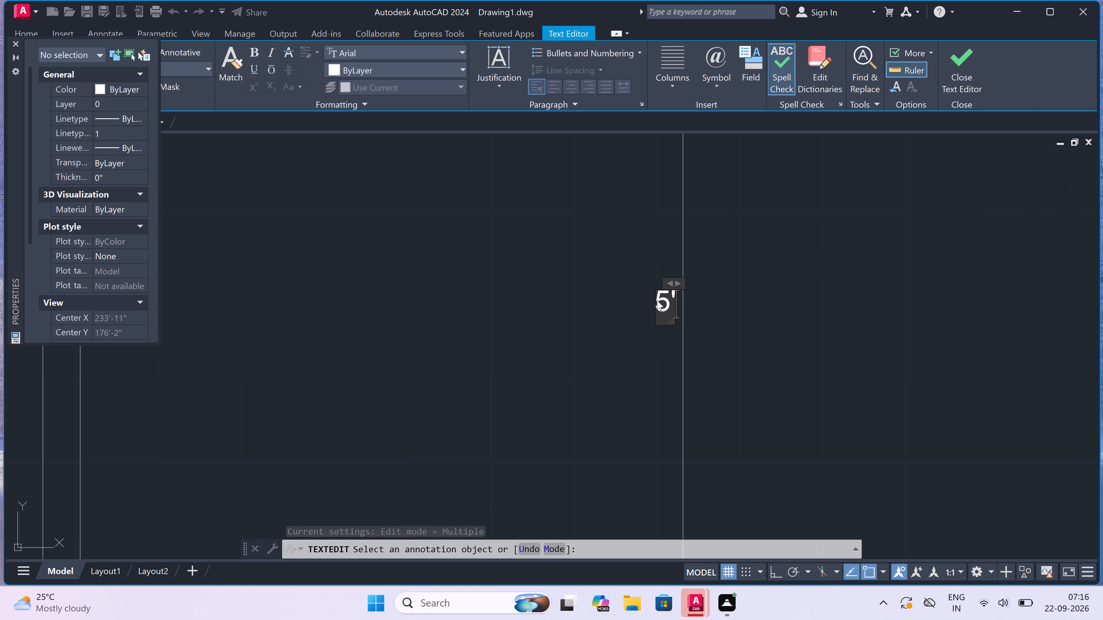
key(BackSpace)
text(0')
drag(624, 327, 624, 333)
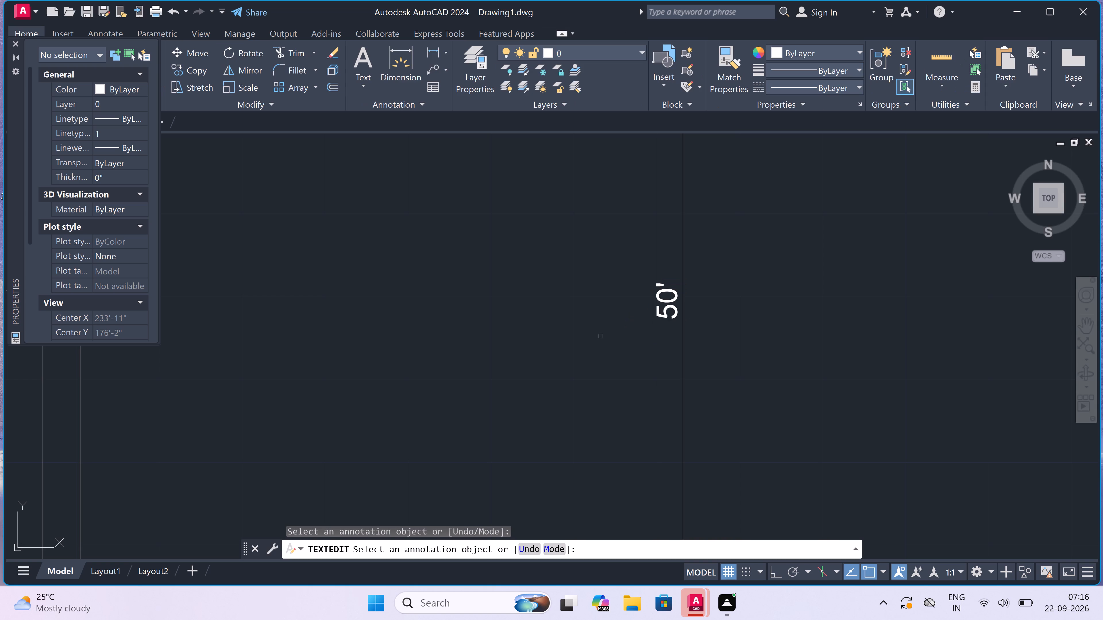
key(Escape)
Override the text of the horizontal overall dimension above the plan's top outer wall with 40'.
scroll(599, 336, down, 7)
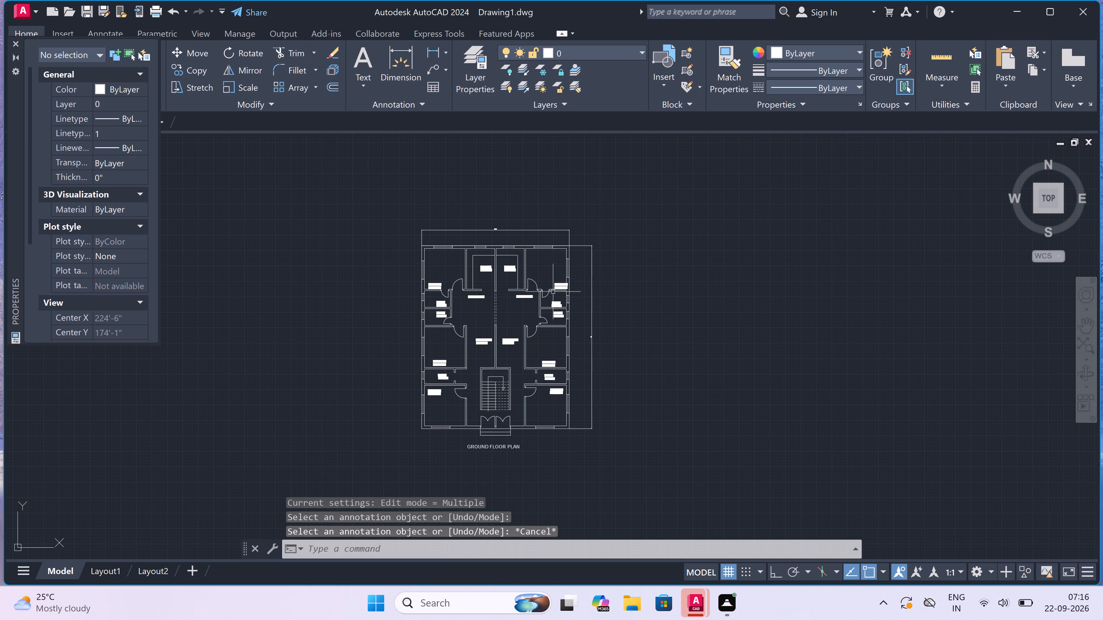
scroll(493, 226, up, 7)
scroll(473, 248, up, 2)
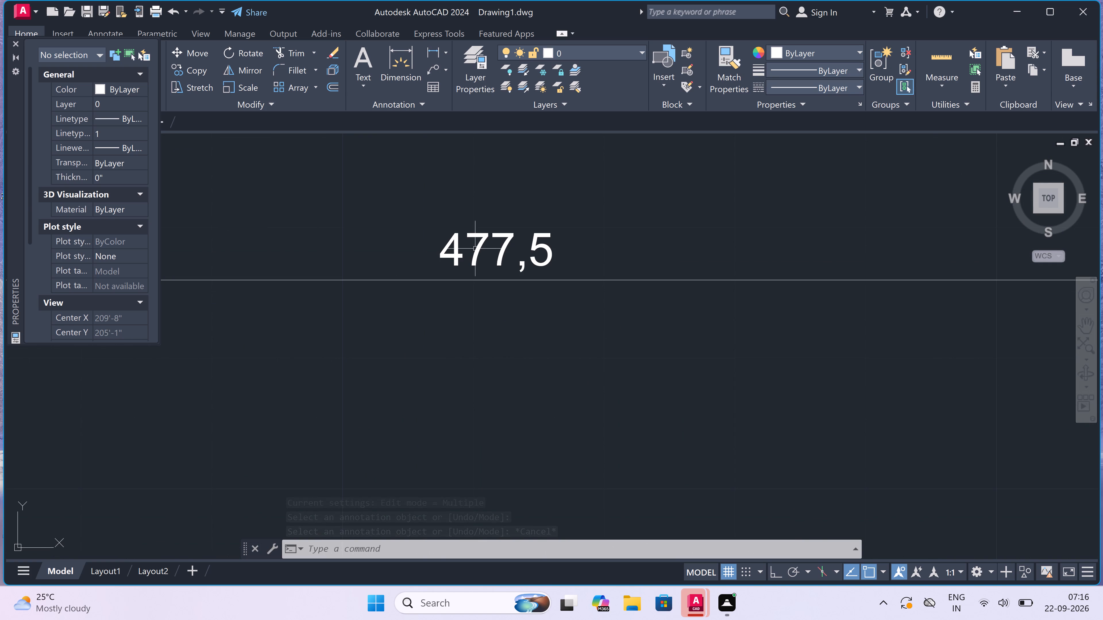
triple_click(478, 250)
click(478, 250)
double_click(478, 250)
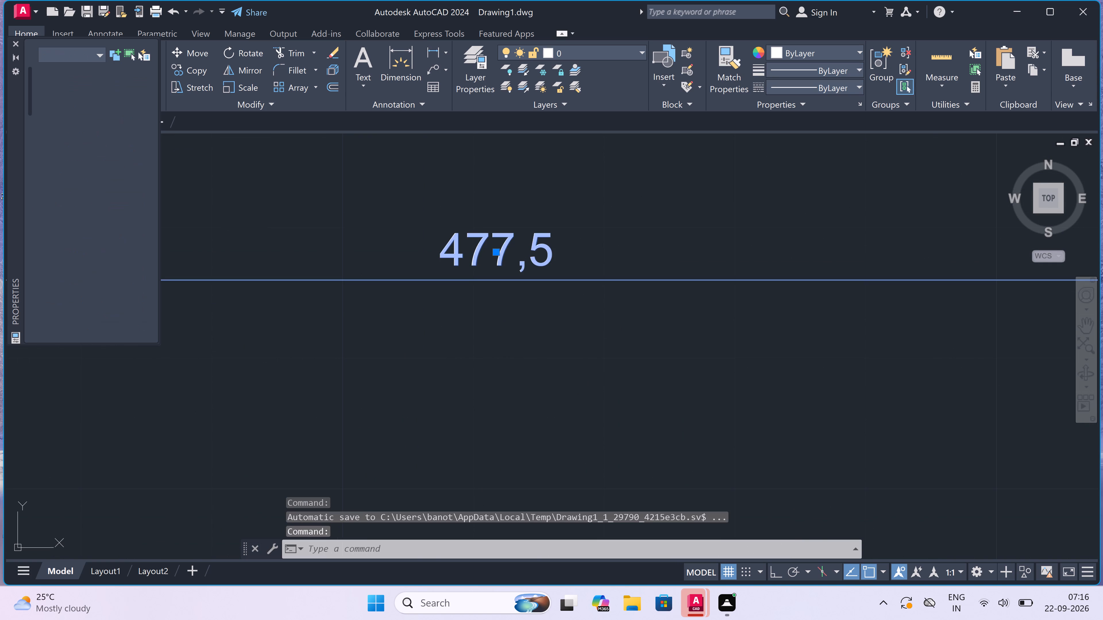
click(478, 250)
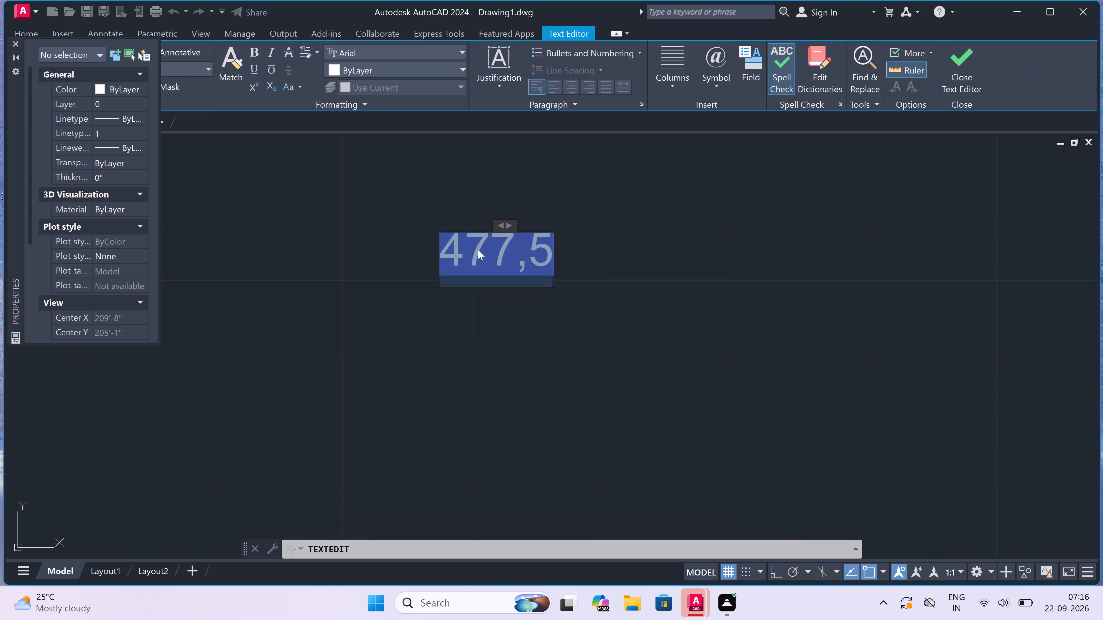
key(BackSpace)
key(4)
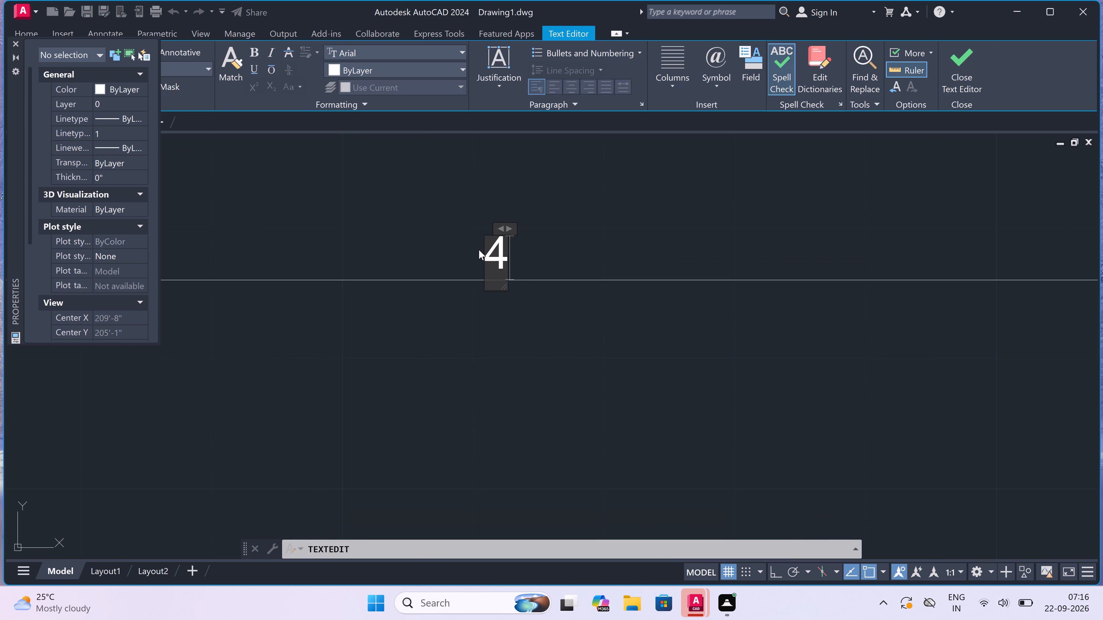
key(0)
key(apostrophe)
click(479, 384)
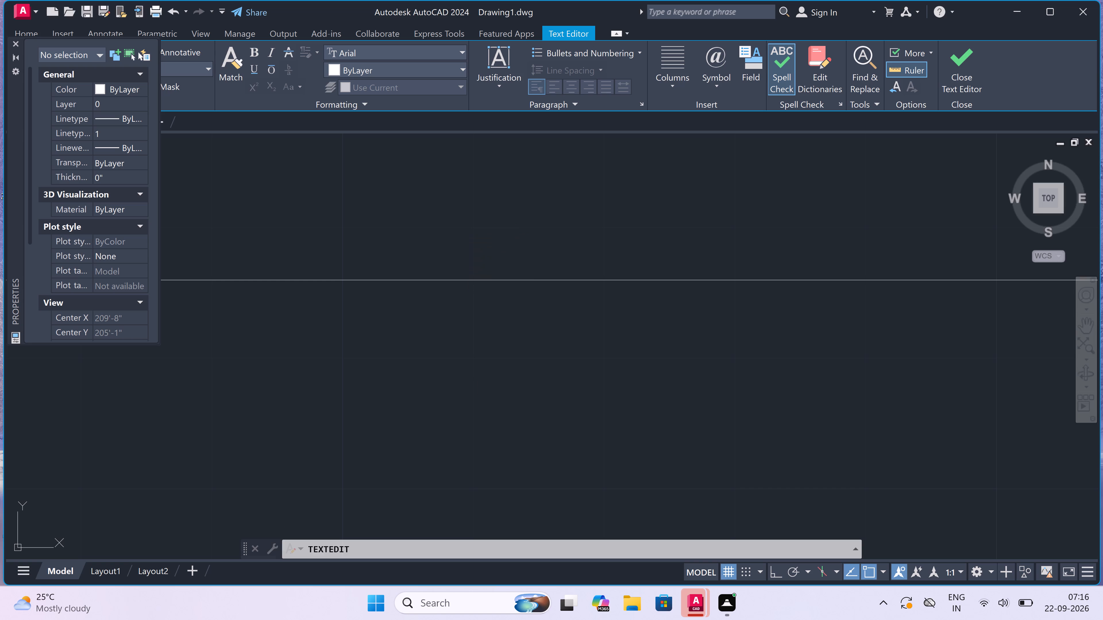
key(Escape)
Modify dimension style ISO-25 to use Engineering linear units with 0'-0" precision.
scroll(486, 375, down, 2)
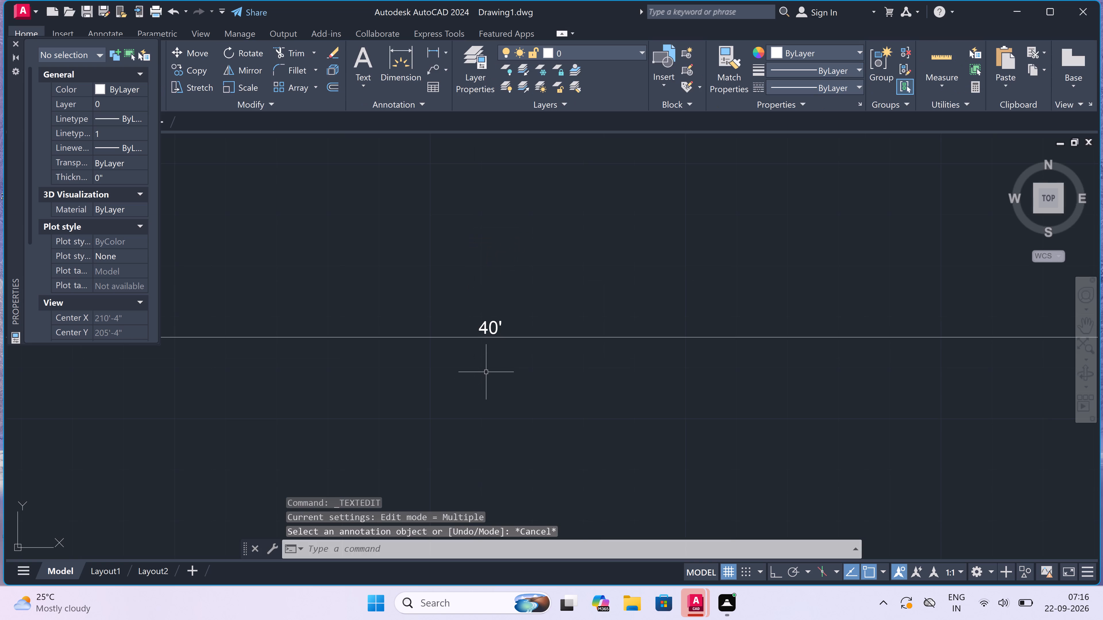
text(DIM)
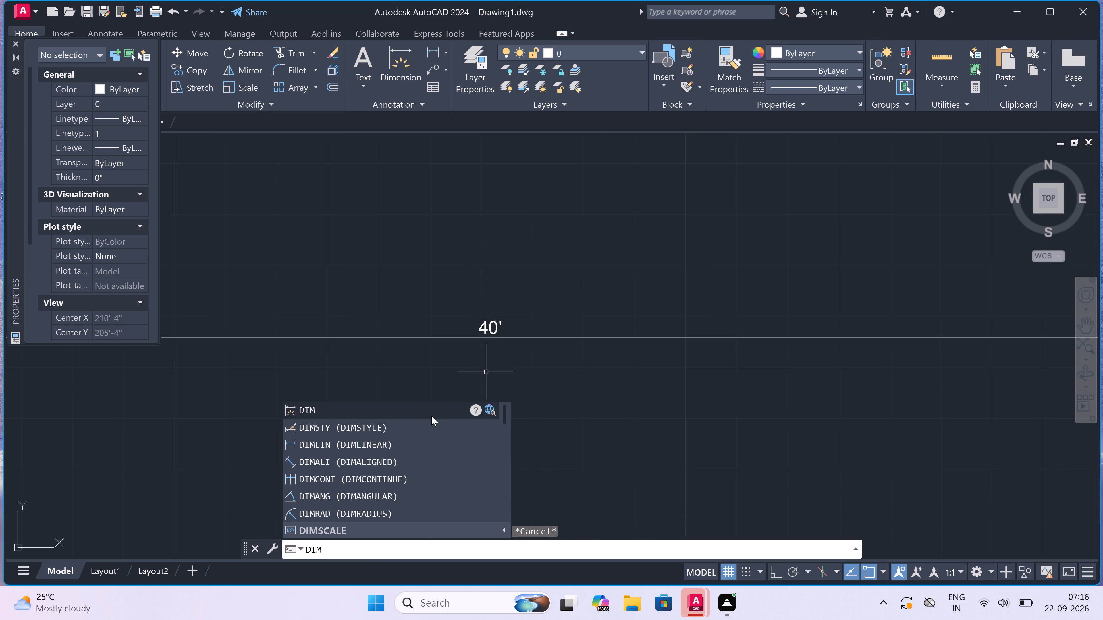
click(425, 425)
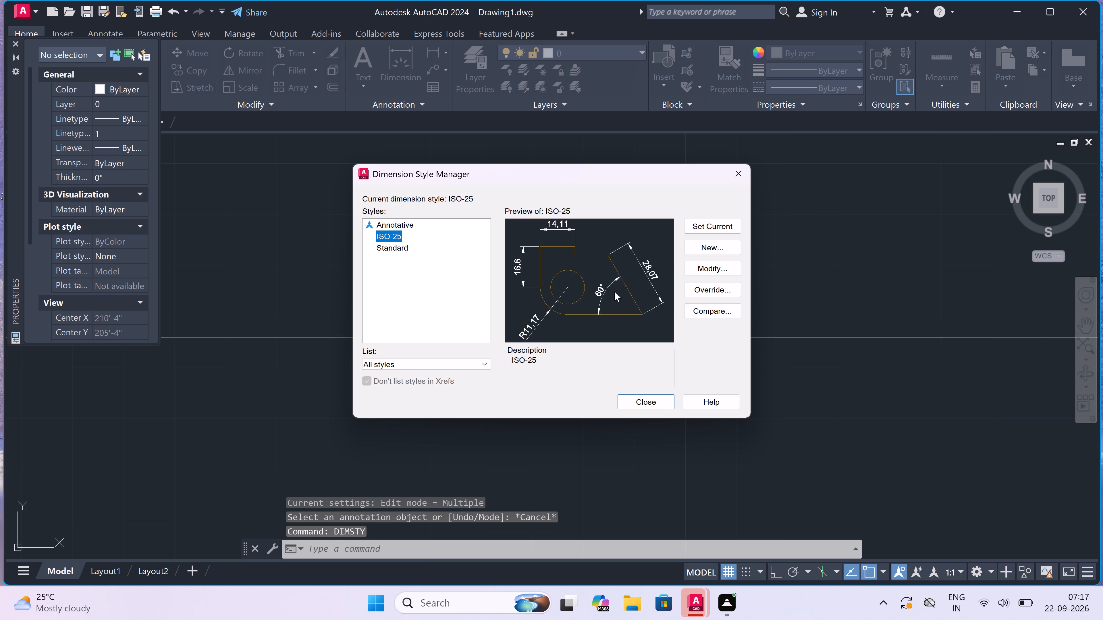
click(711, 270)
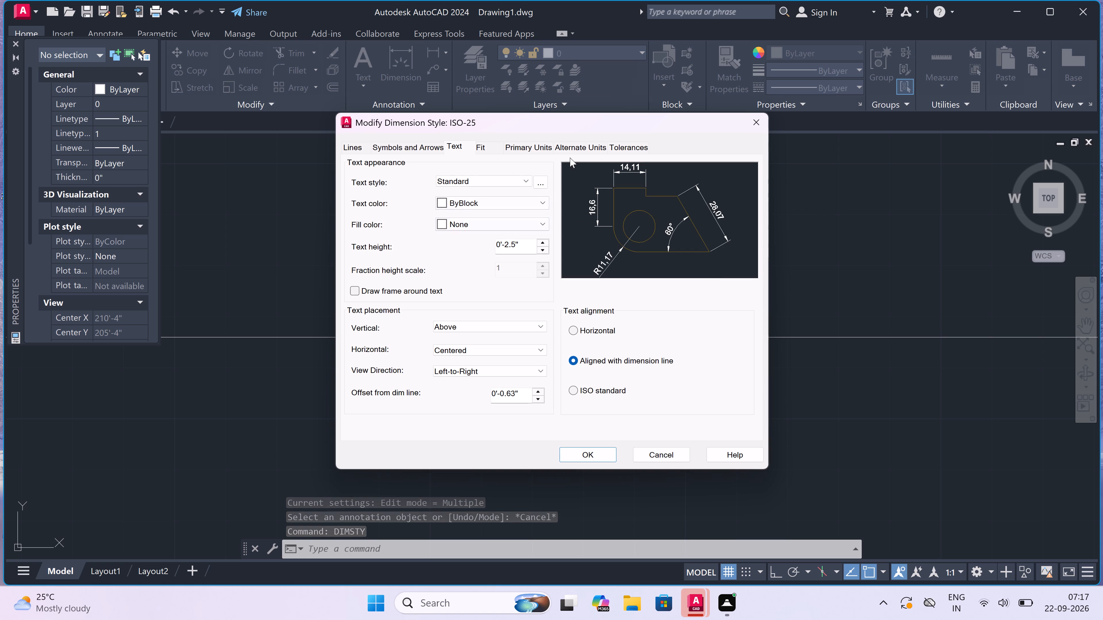
click(517, 150)
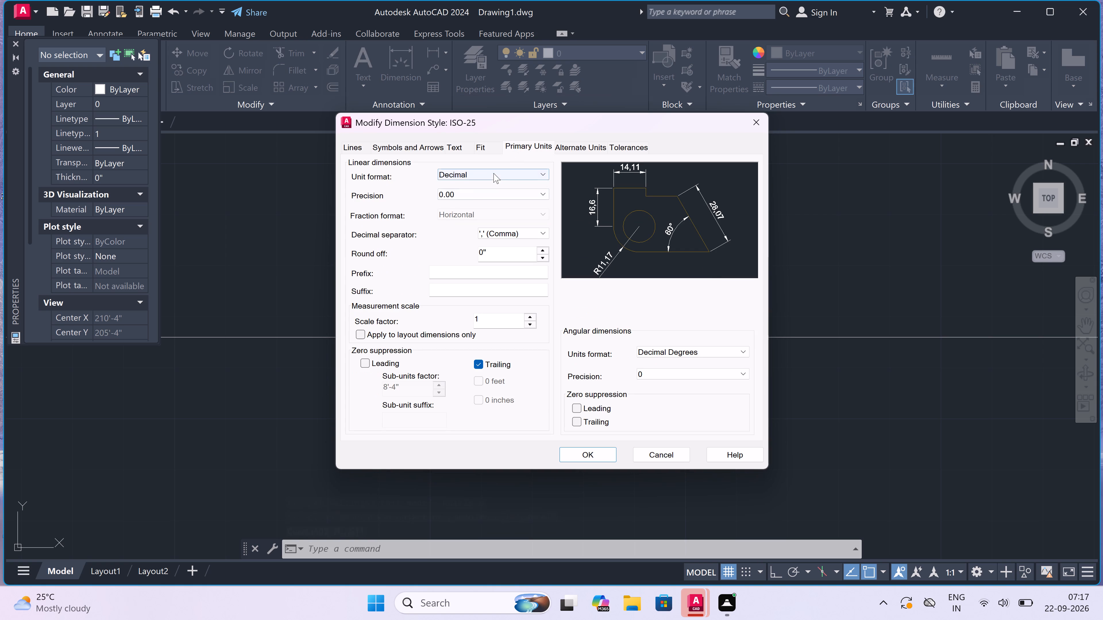
click(493, 173)
click(495, 202)
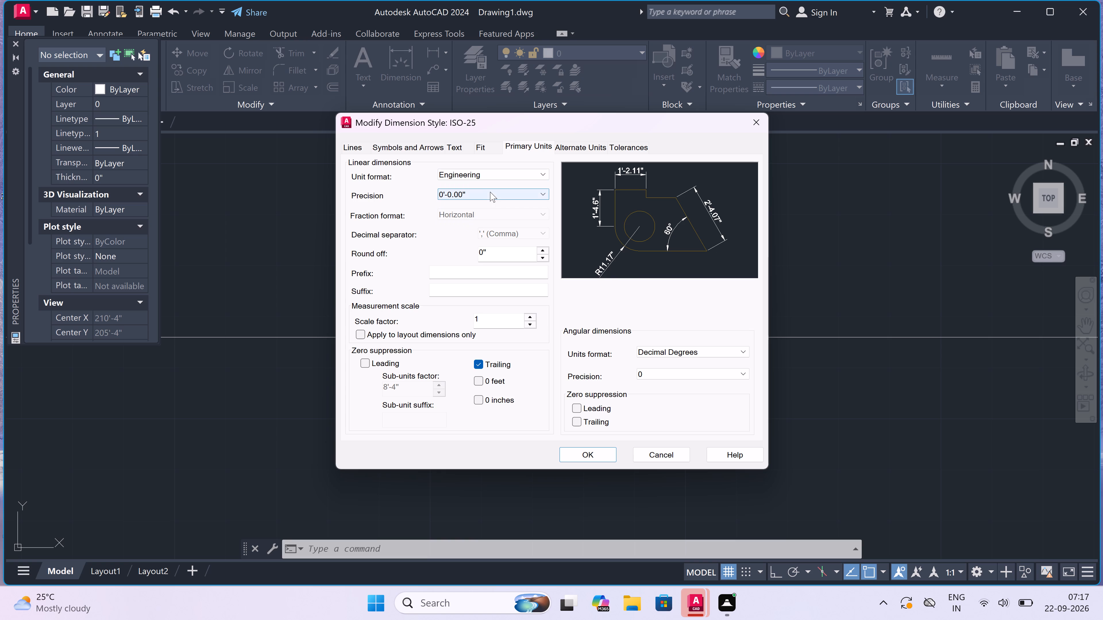
drag(490, 192, 493, 191)
click(477, 204)
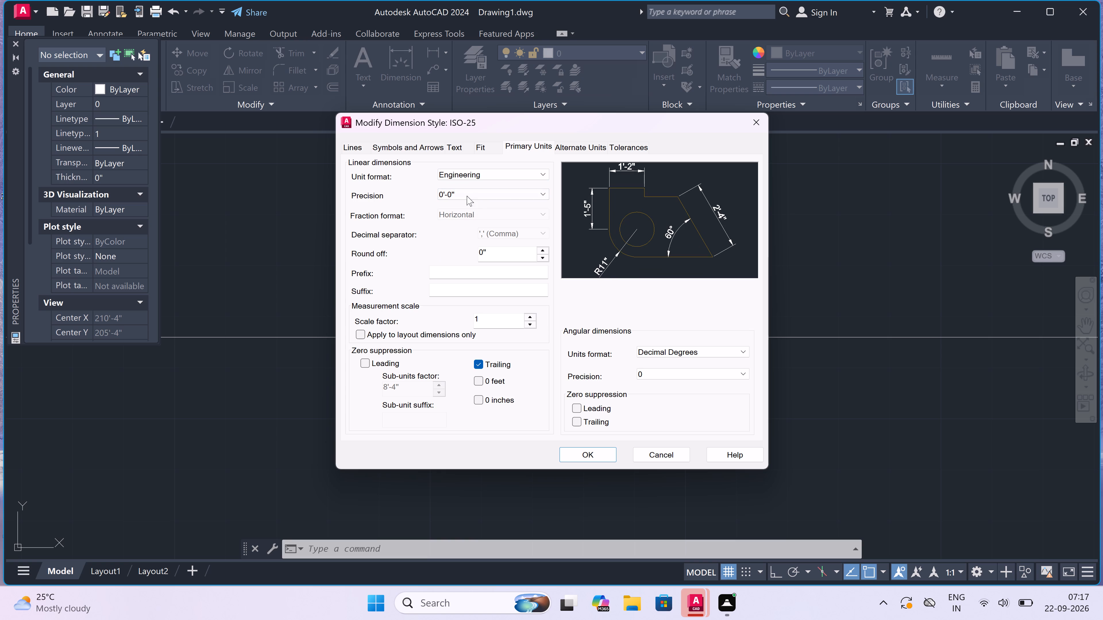
Set the ISO-25 dimension text height to 1', apply the style changes and make ISO-25 the current style.
click(450, 148)
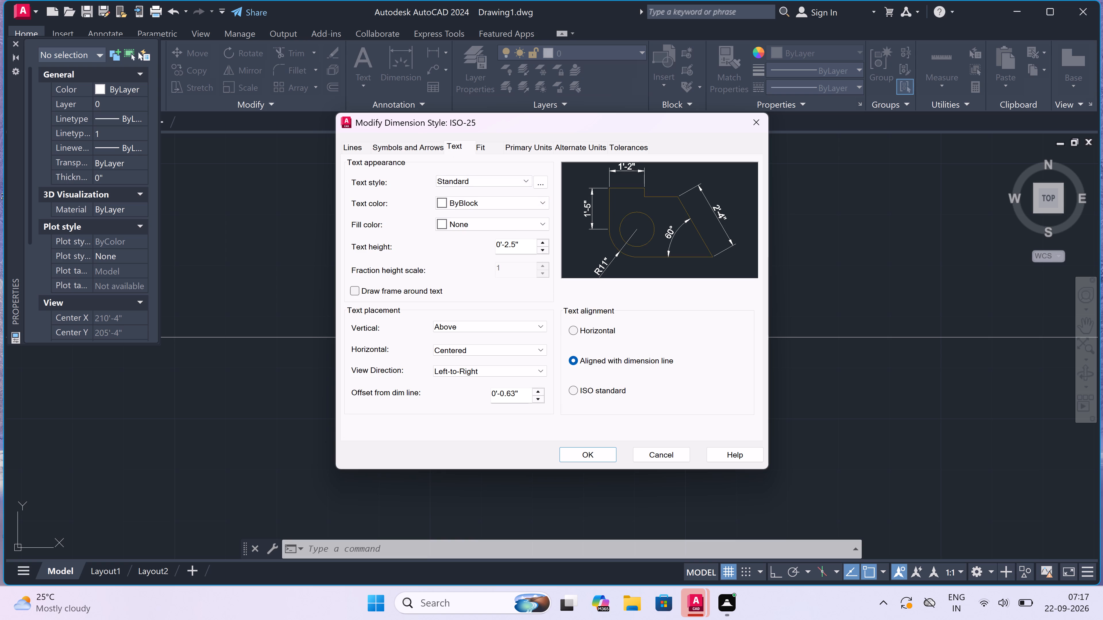
click(526, 245)
key(BackSpace)
key(BackSpace)
key(BackSpace)
key(BackSpace)
key(BackSpace)
key(BackSpace)
key(BackSpace)
key(BackSpace)
key(BackSpace)
key(BackSpace)
key(BackSpace)
key(BackSpace)
key(BackSpace)
key(BackSpace)
key(BackSpace)
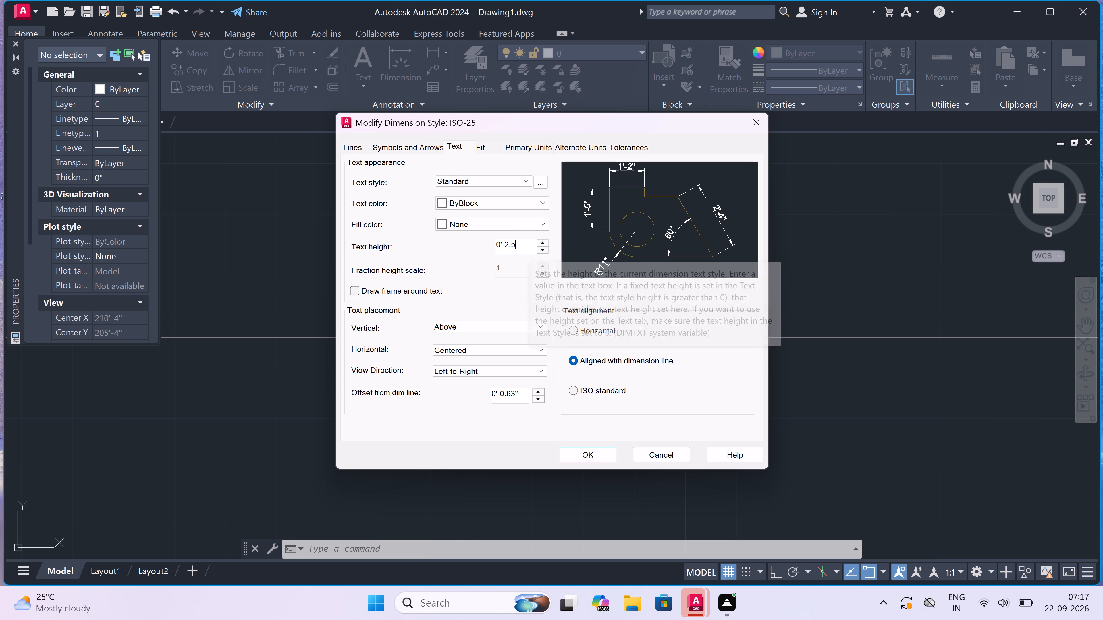
text(1')
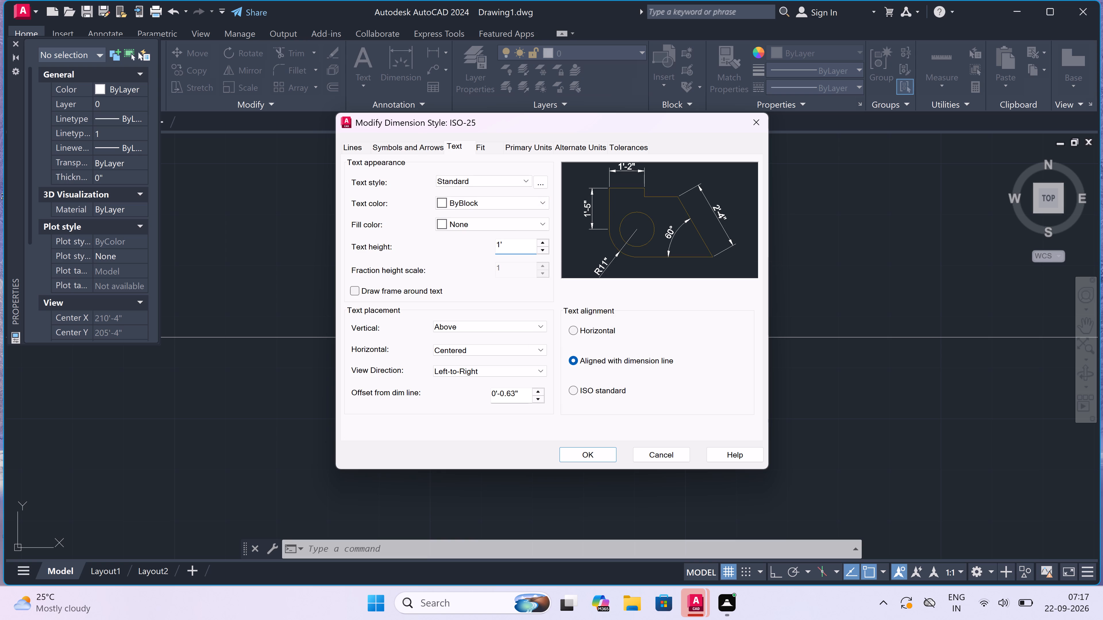
click(572, 451)
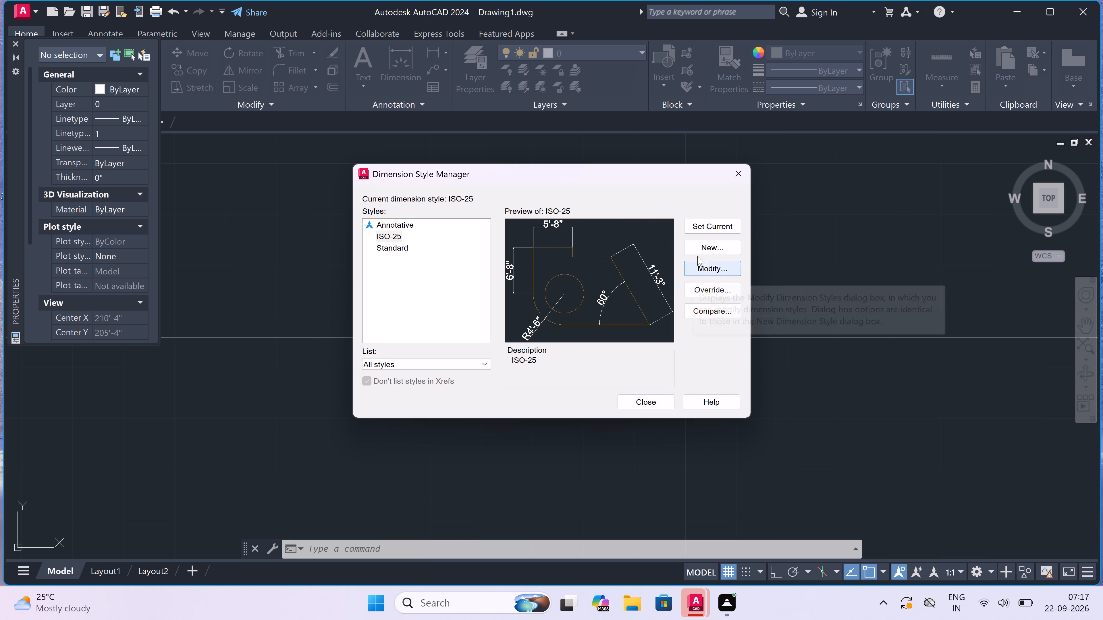
click(707, 223)
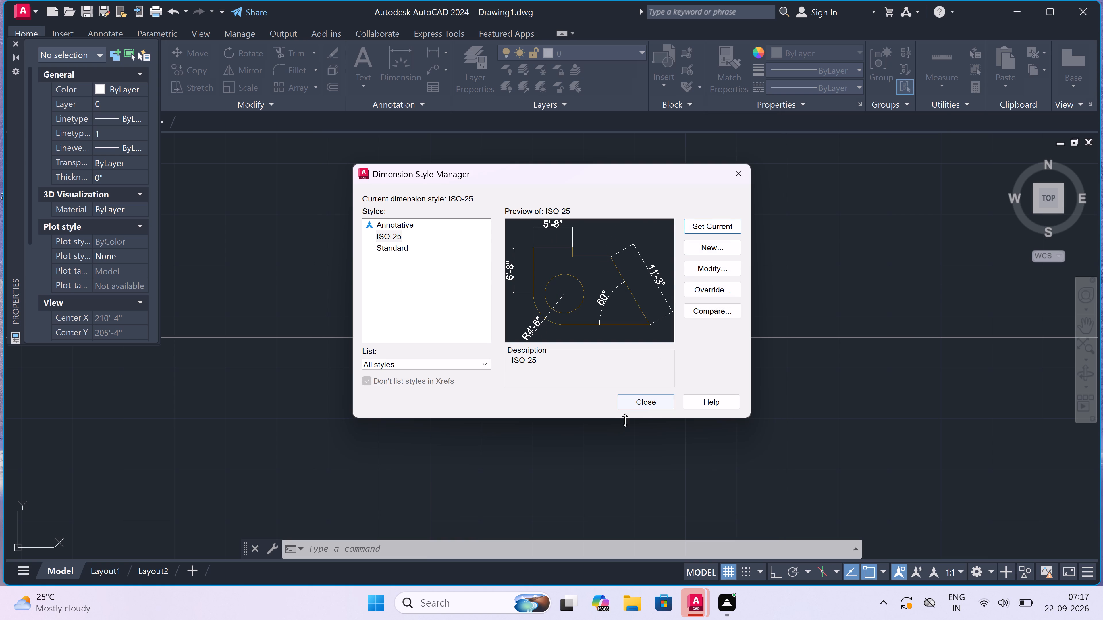
click(645, 401)
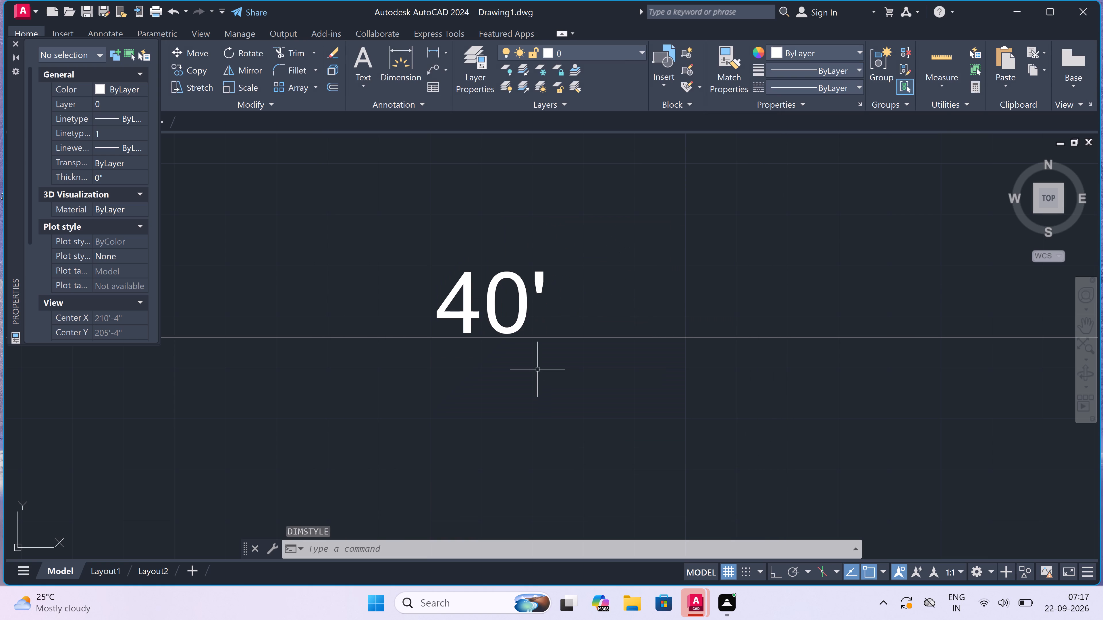
key(Escape)
Copy the entire ground floor plan with its labels, title and dimensions, placing one copy just to the right of the original.
scroll(533, 337, down, 5)
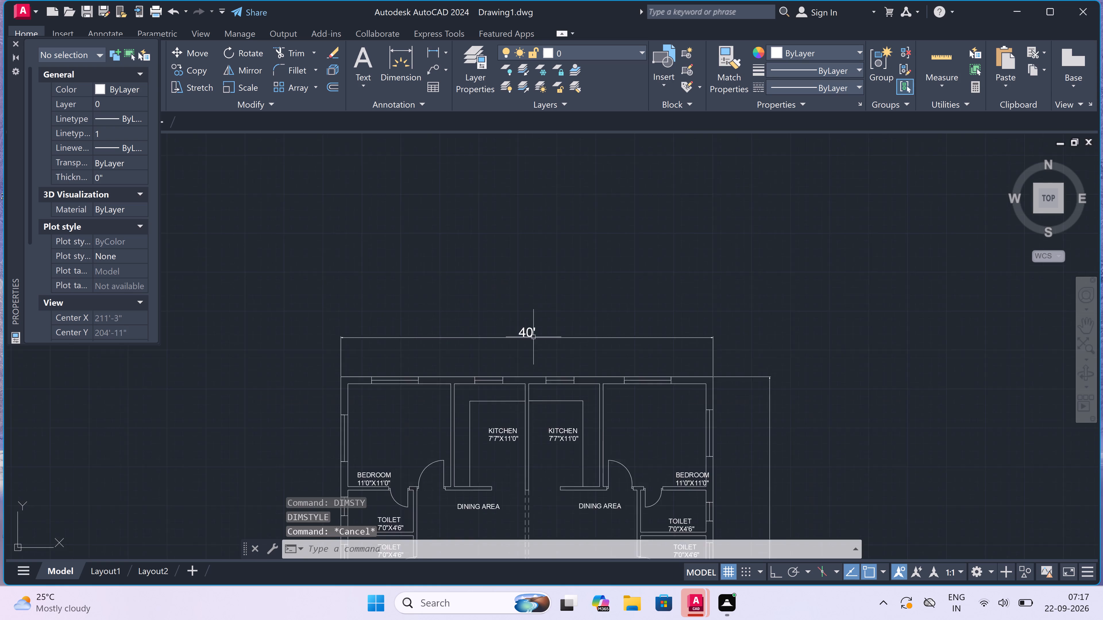
scroll(533, 337, down, 3)
scroll(531, 359, up, 2)
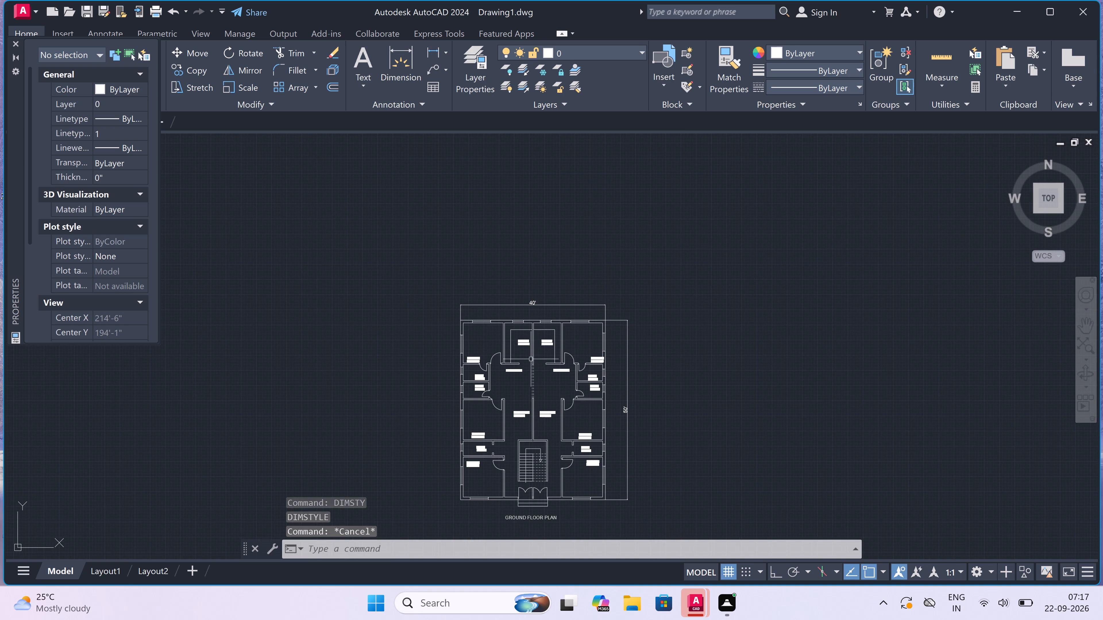
scroll(531, 359, down, 2)
scroll(527, 421, up, 2)
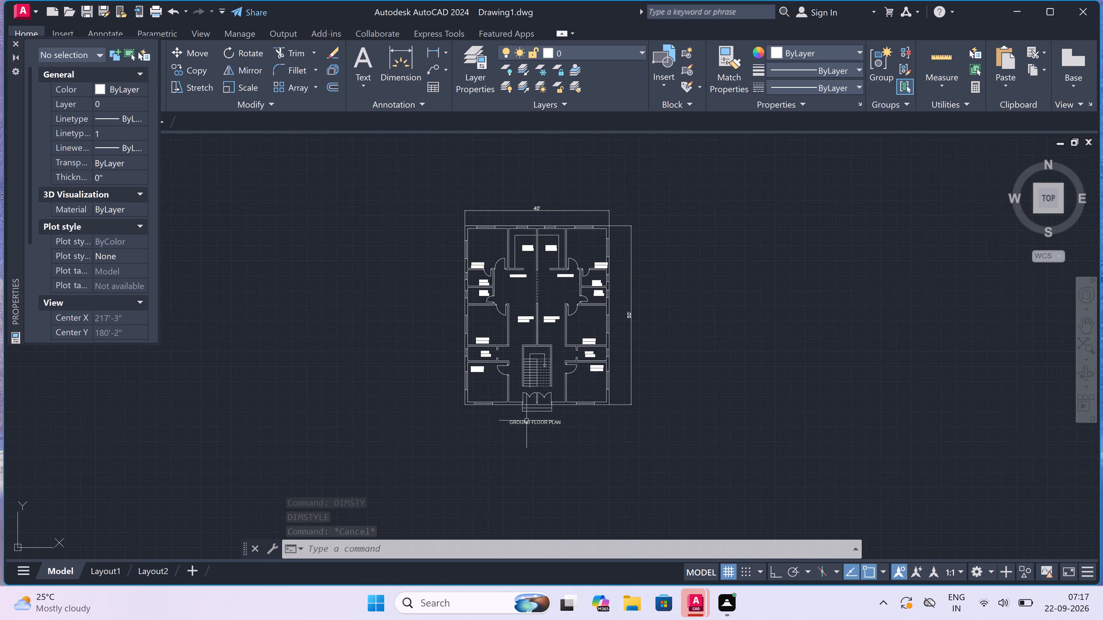
scroll(527, 421, down, 1)
drag(701, 224, 694, 241)
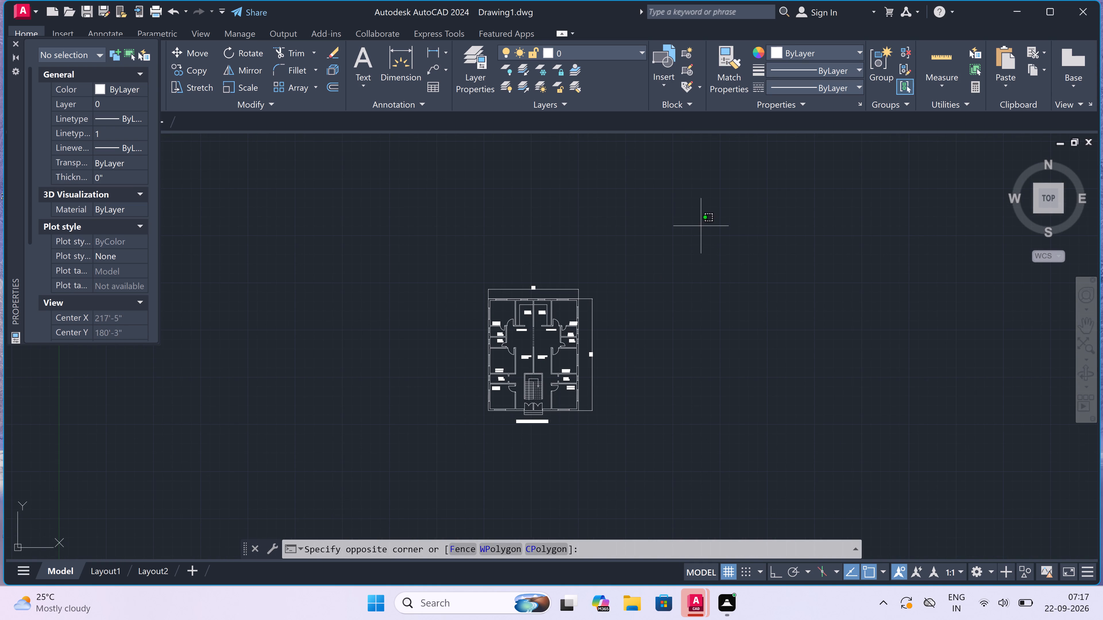
click(345, 479)
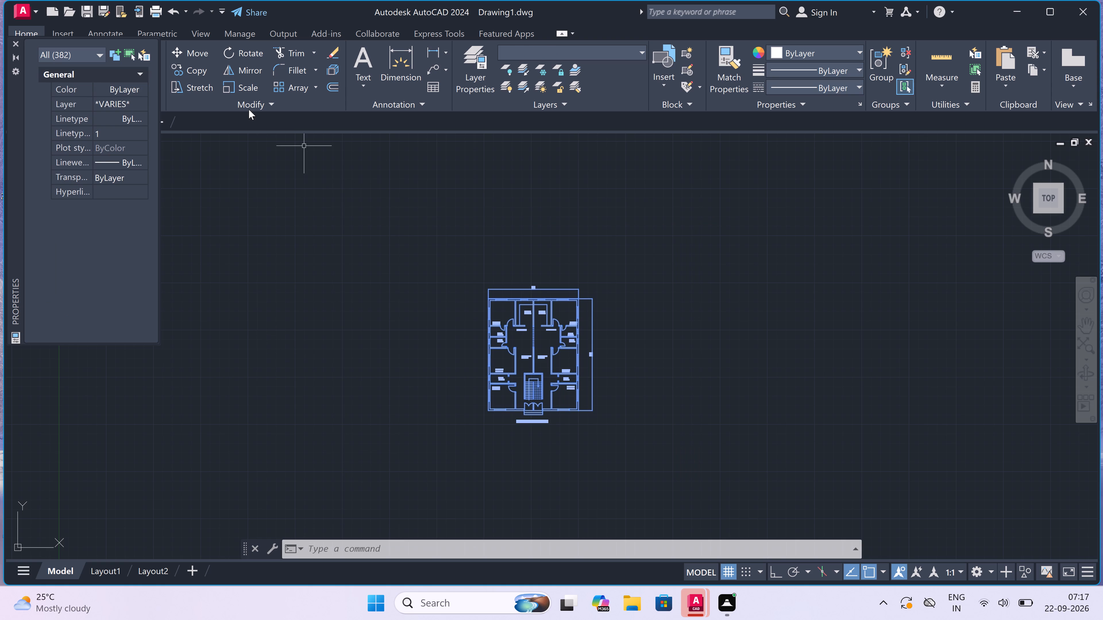
drag(181, 66, 184, 71)
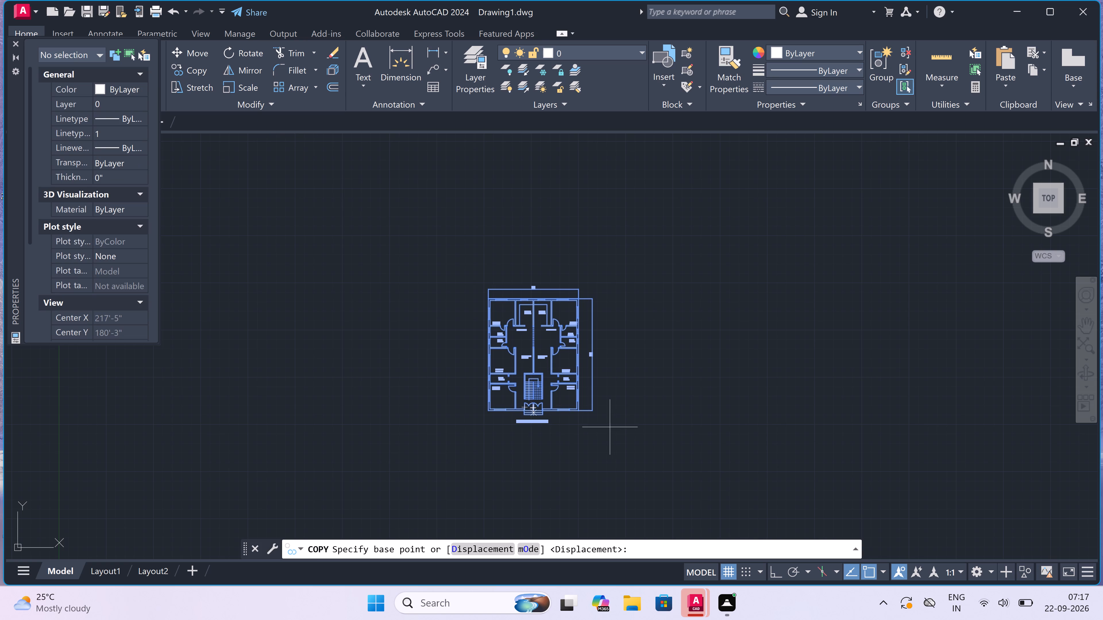
drag(551, 372, 559, 373)
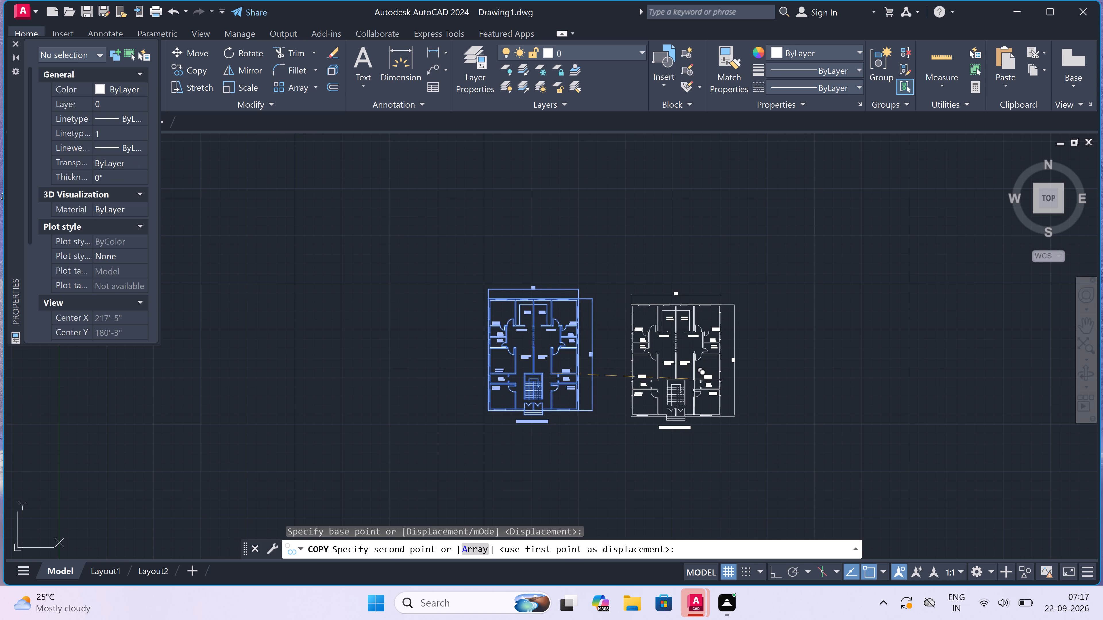
click(675, 375)
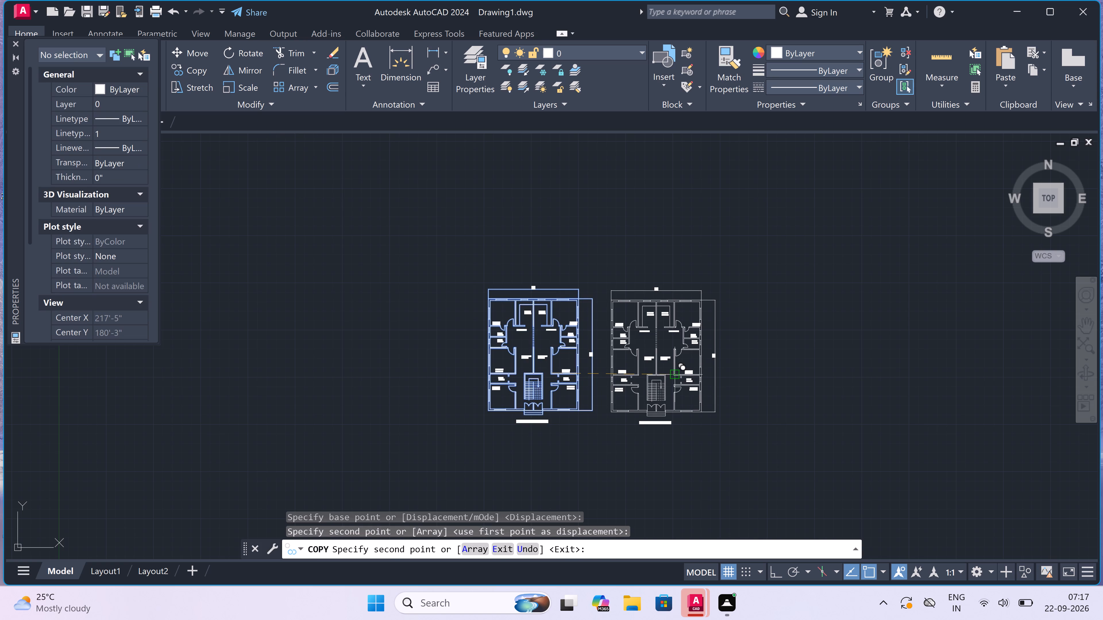
key(Escape)
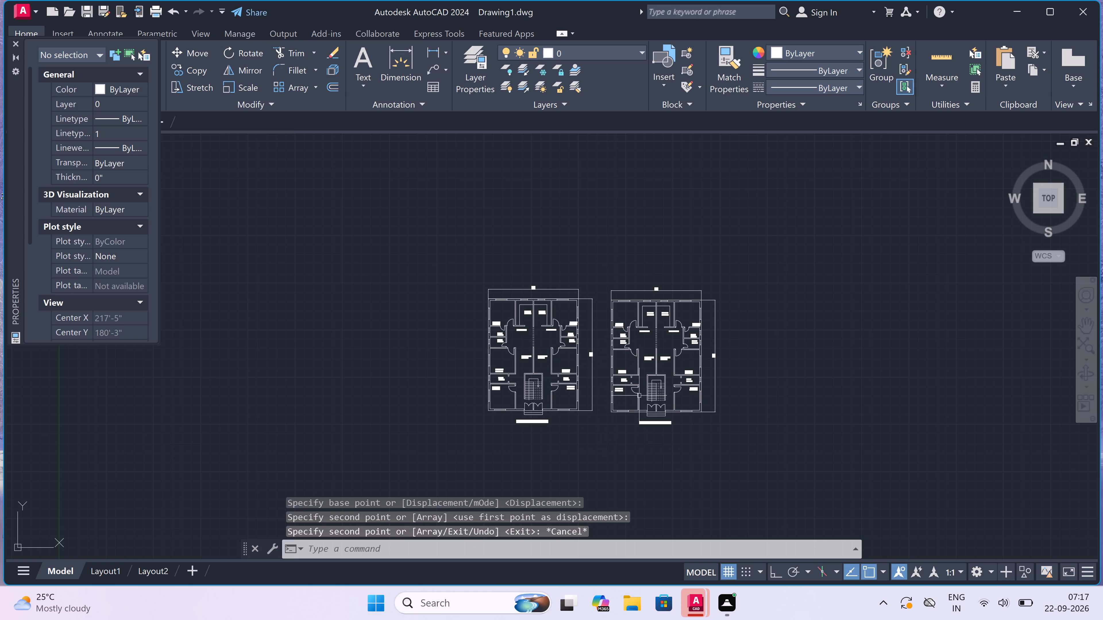
Delete all room labels and the GROUND FLOOR PLAN title from the copied plan, keeping the original's text.
scroll(688, 374, up, 2)
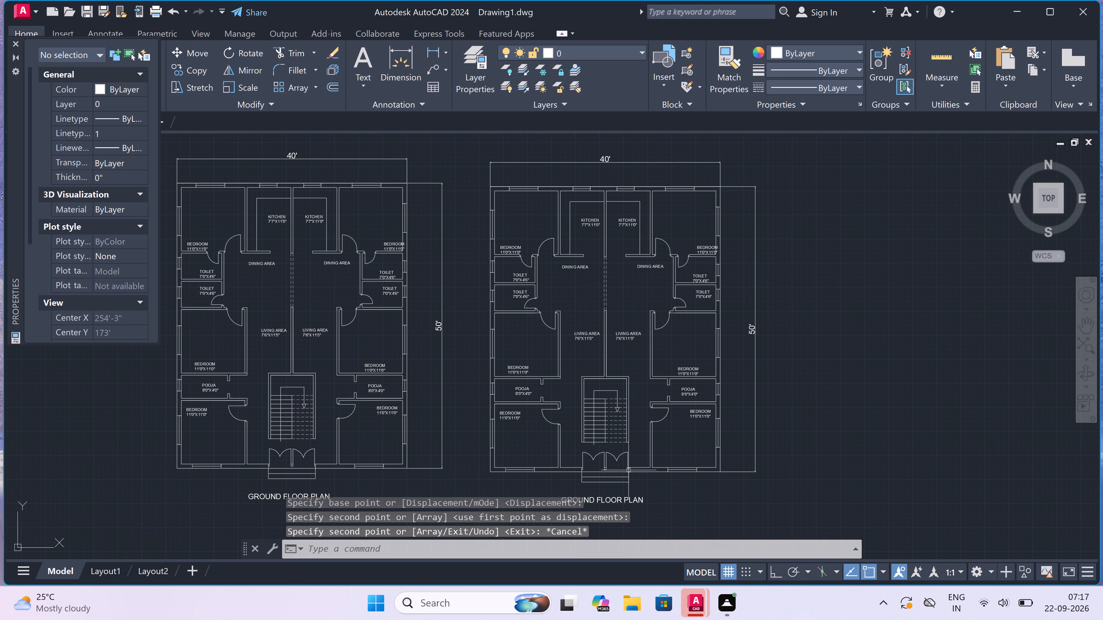
scroll(628, 466, down, 1)
scroll(624, 491, up, 1)
click(619, 486)
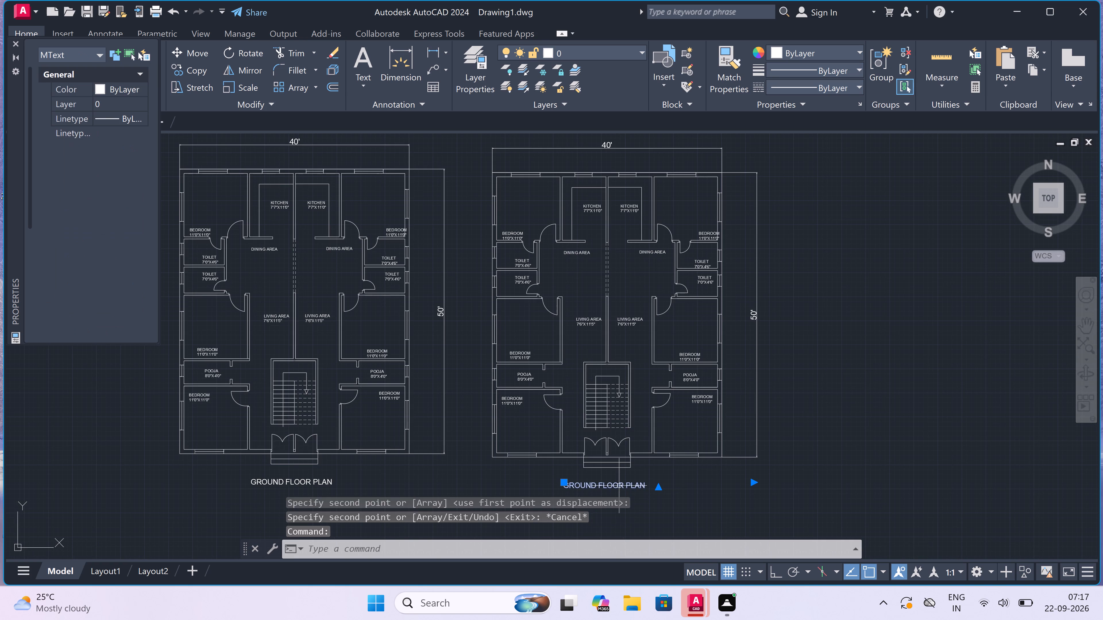
scroll(705, 394, up, 3)
click(699, 403)
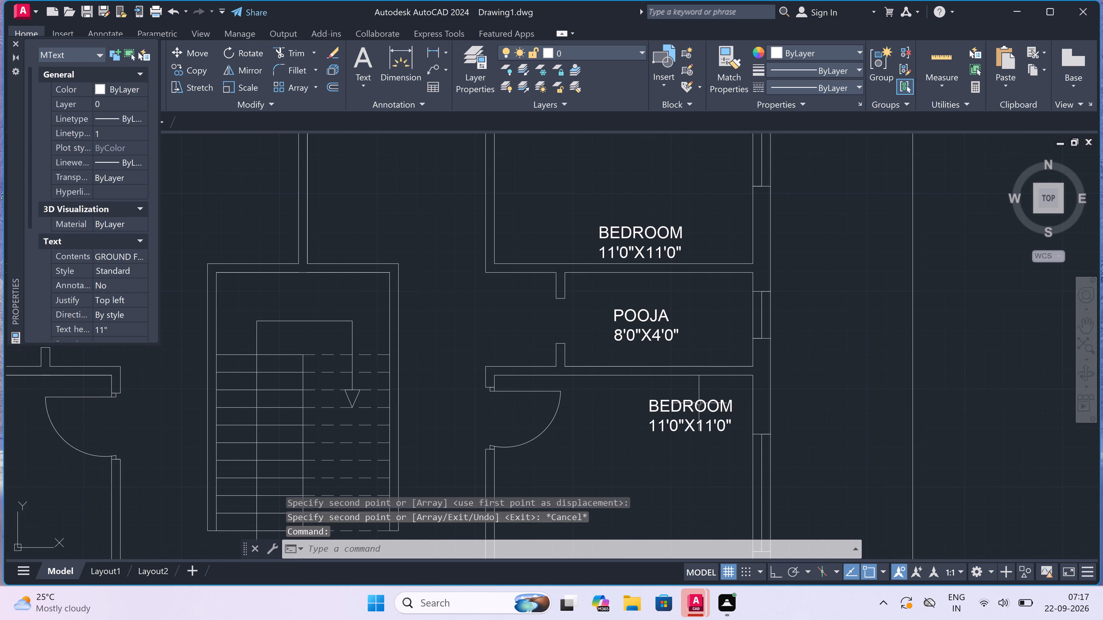
drag(642, 308, 637, 321)
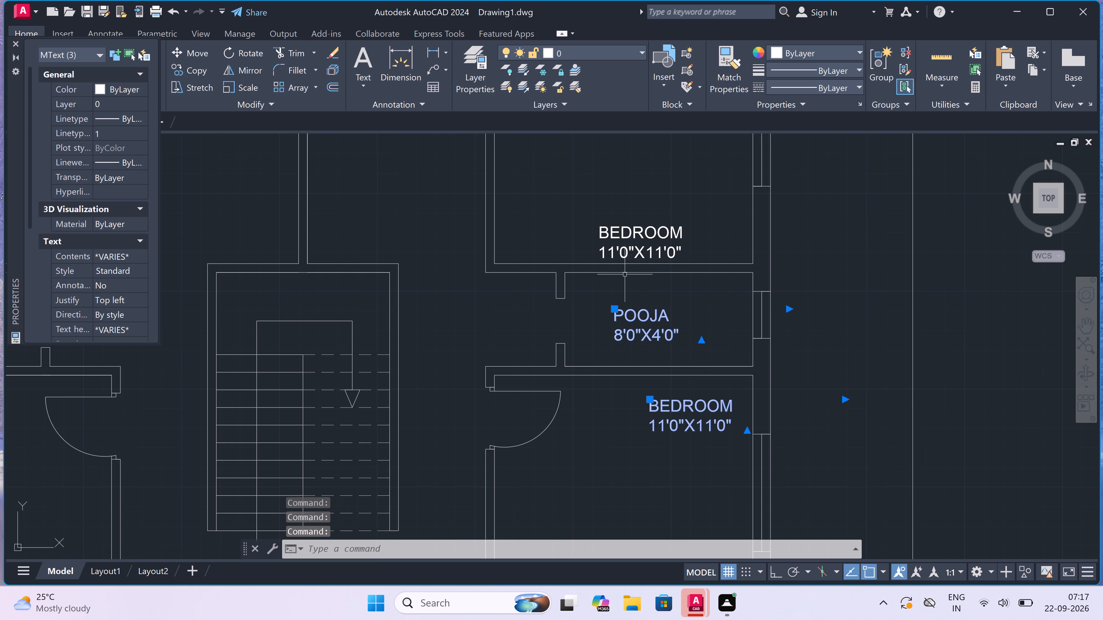
click(618, 243)
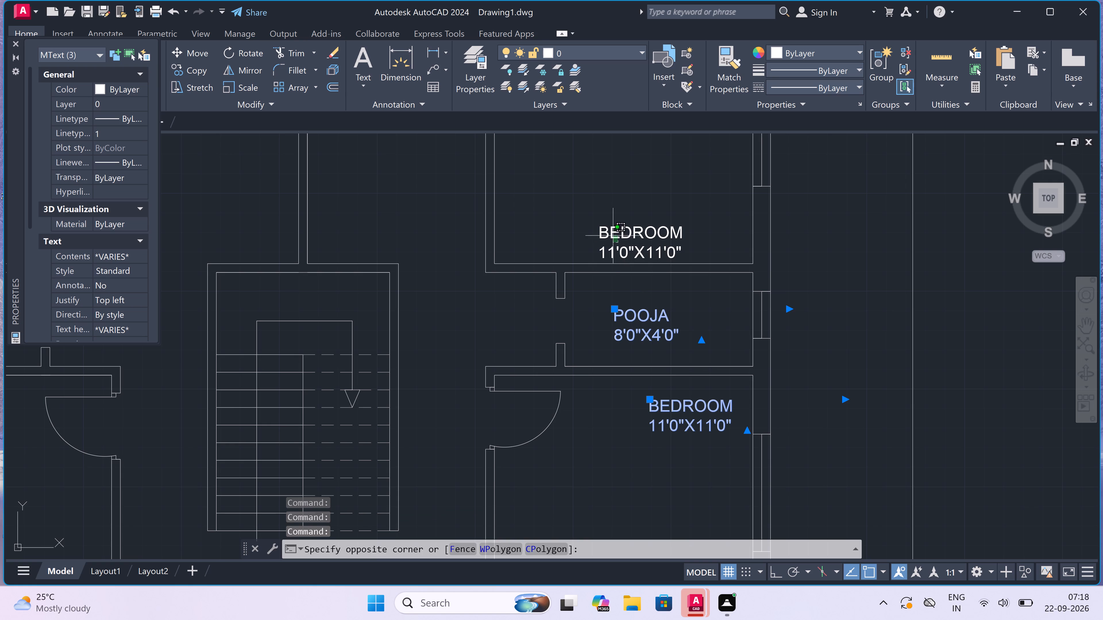
click(612, 232)
scroll(612, 232, down, 6)
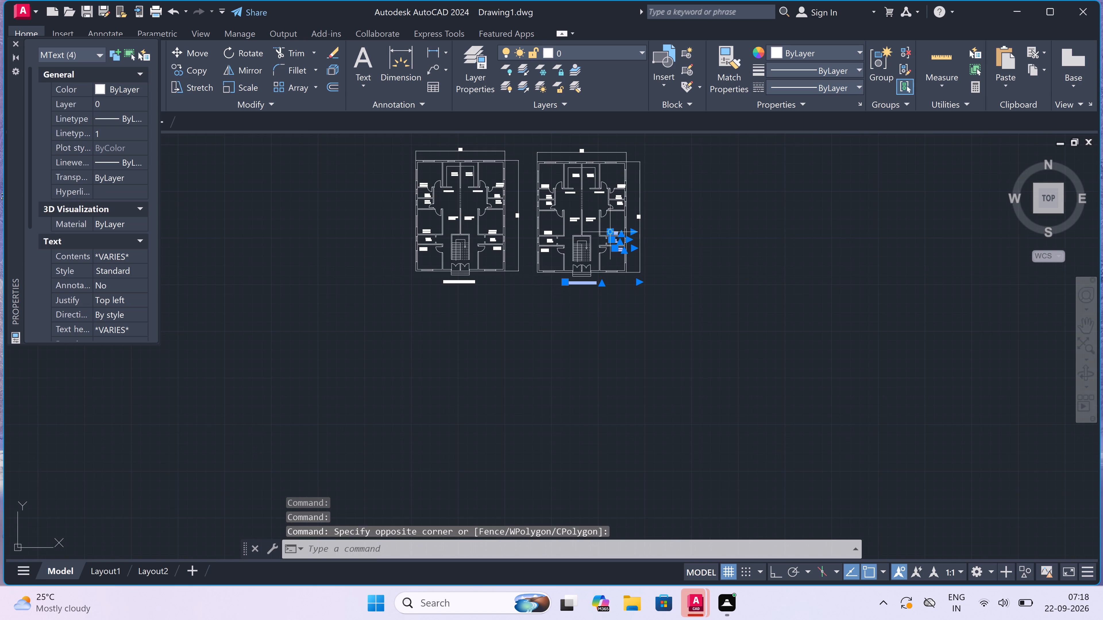
scroll(613, 187, up, 4)
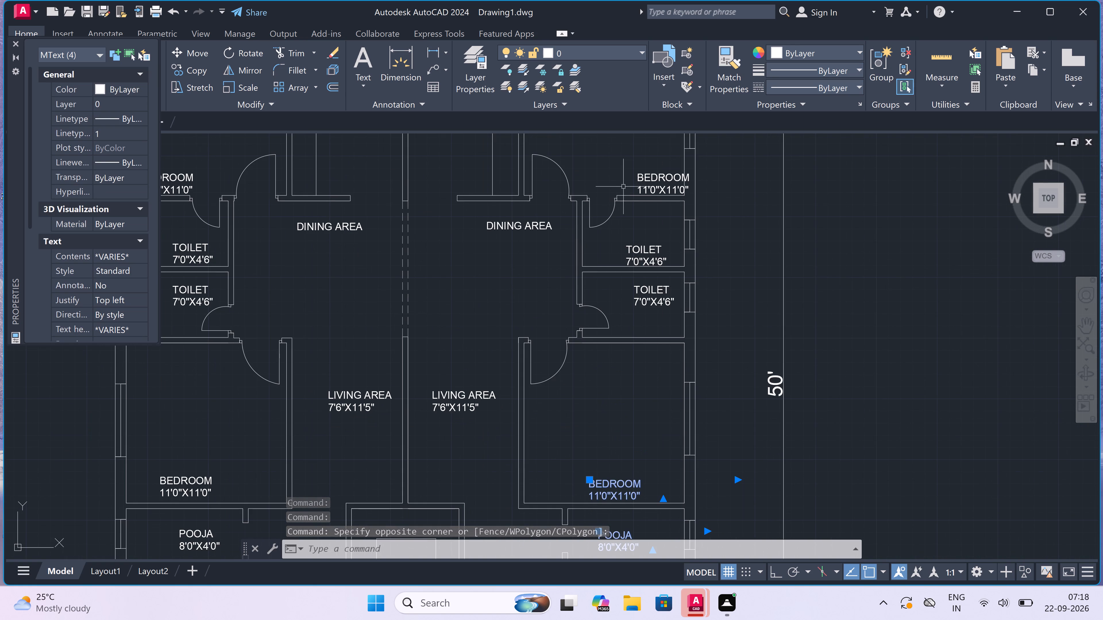
click(646, 176)
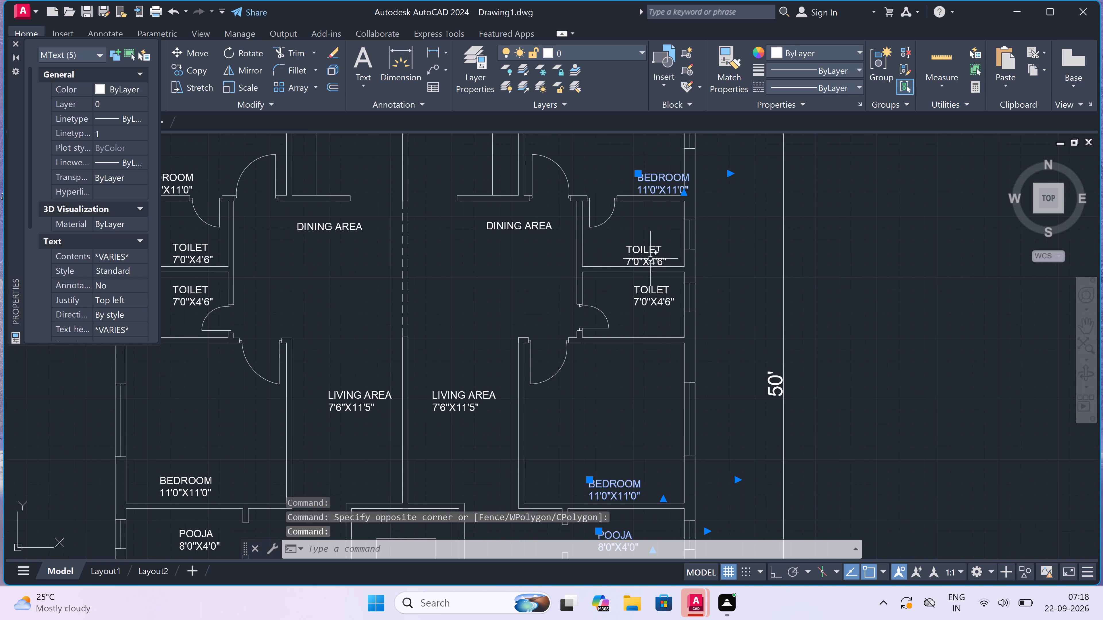
click(650, 259)
click(648, 305)
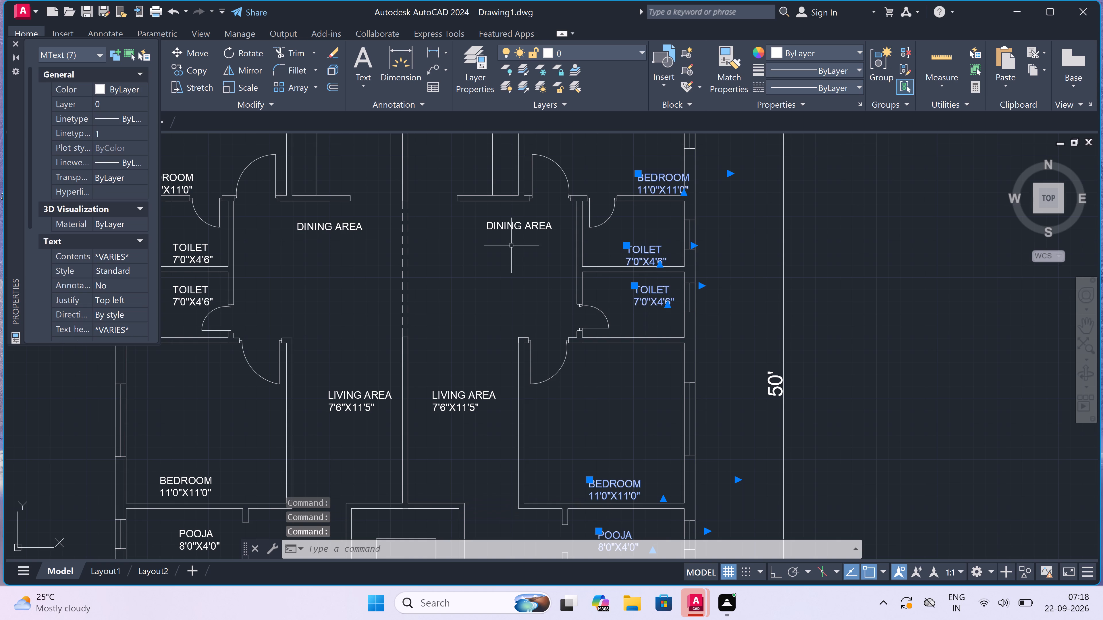
click(508, 228)
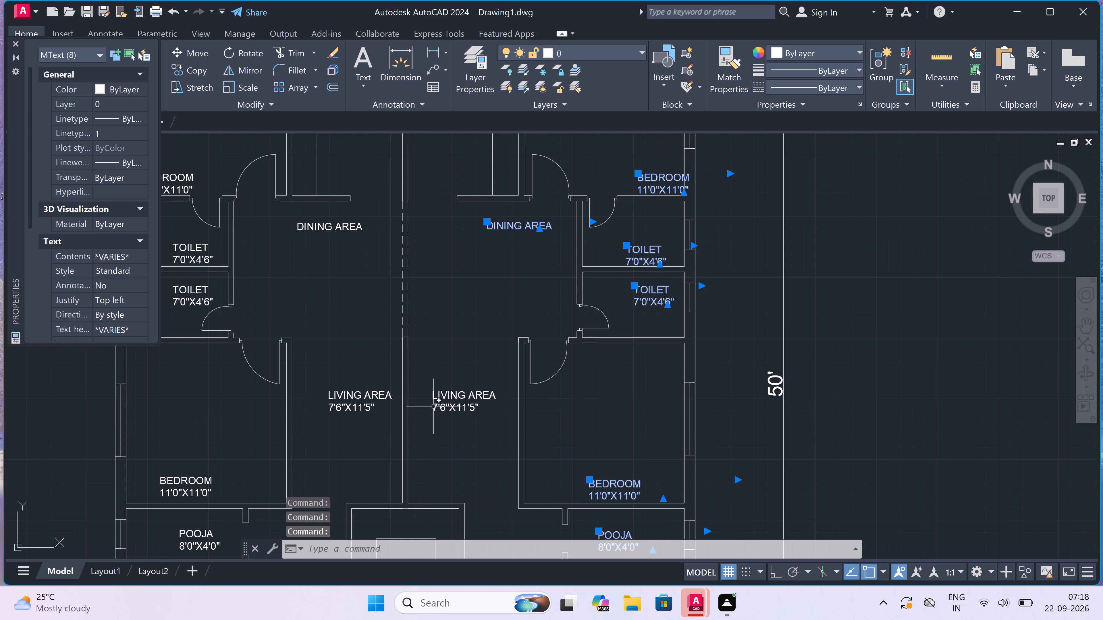
click(446, 399)
scroll(450, 394, down, 3)
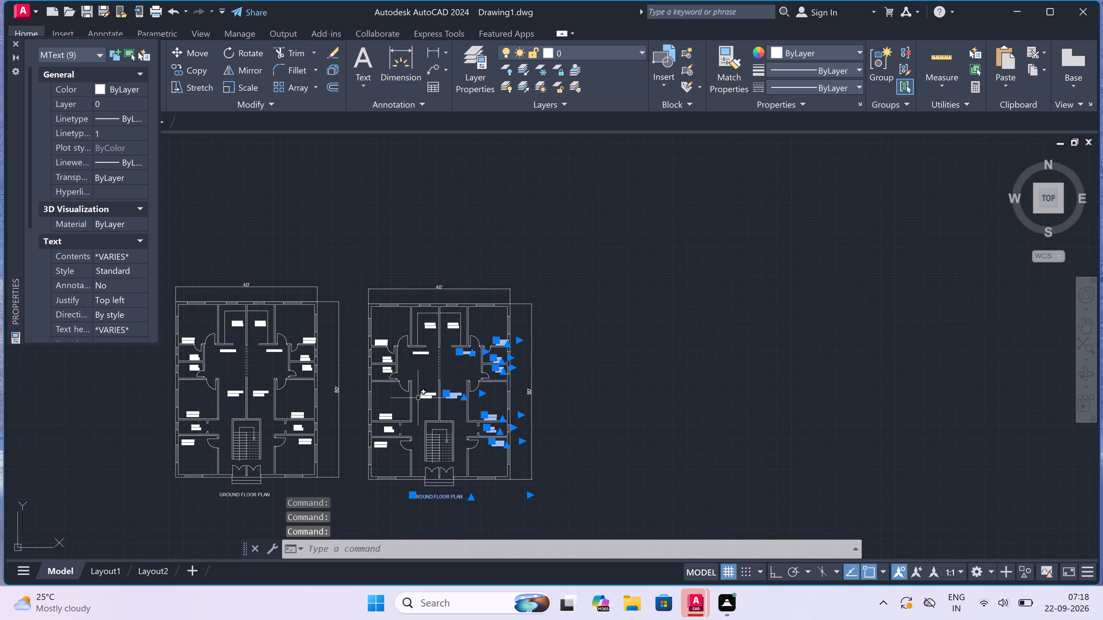
scroll(415, 397, up, 2)
click(440, 394)
scroll(440, 394, down, 2)
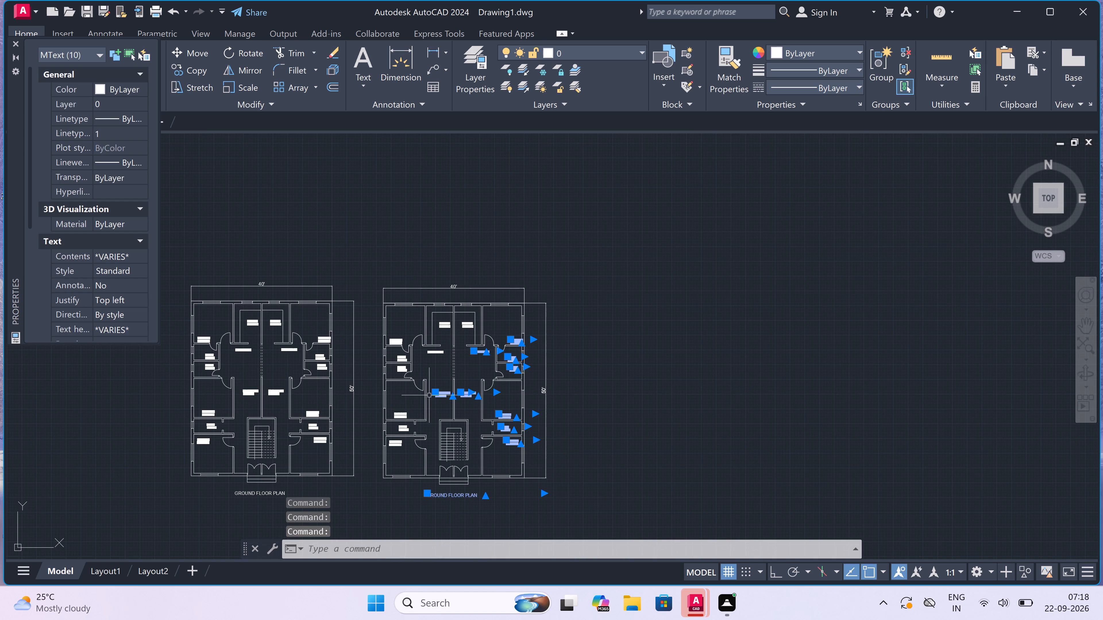
scroll(383, 424, up, 2)
click(416, 402)
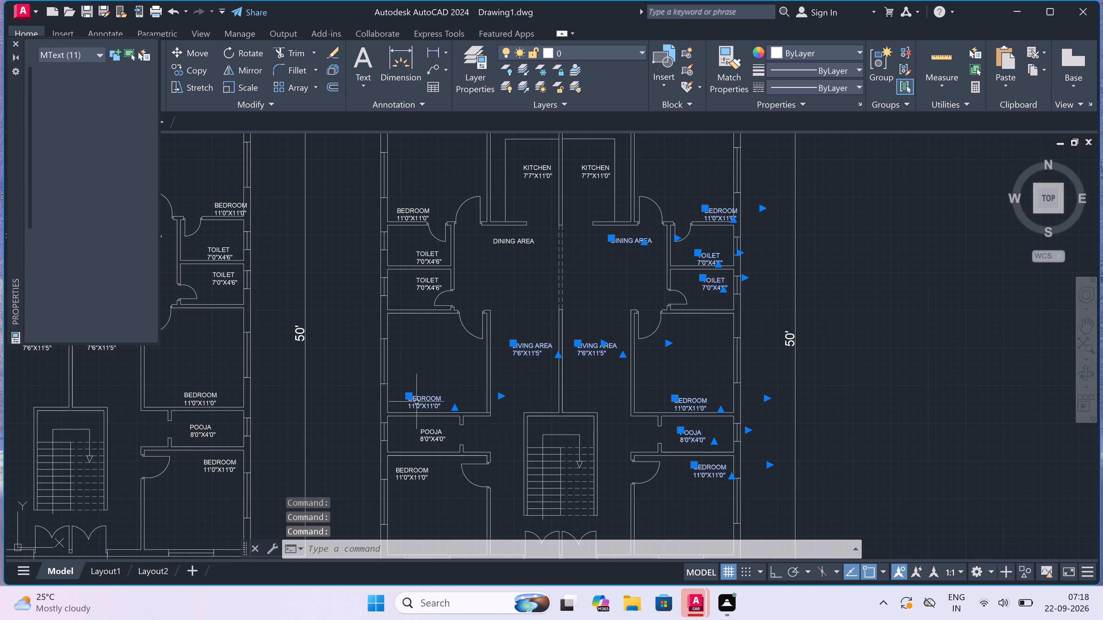
click(430, 442)
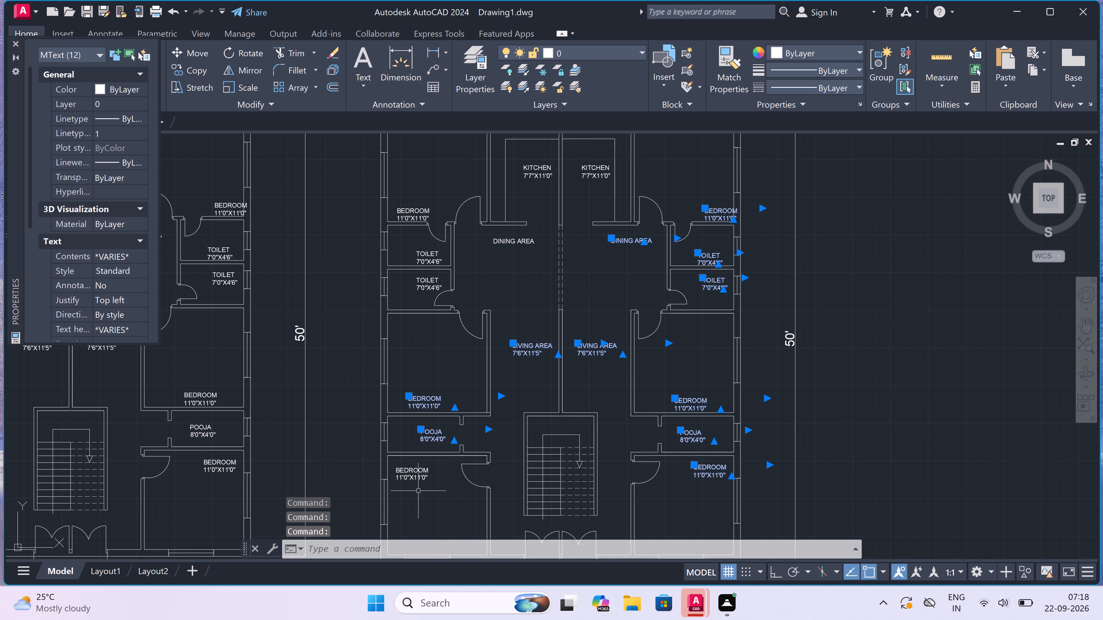
click(407, 473)
scroll(406, 439, down, 2)
scroll(412, 354, up, 1)
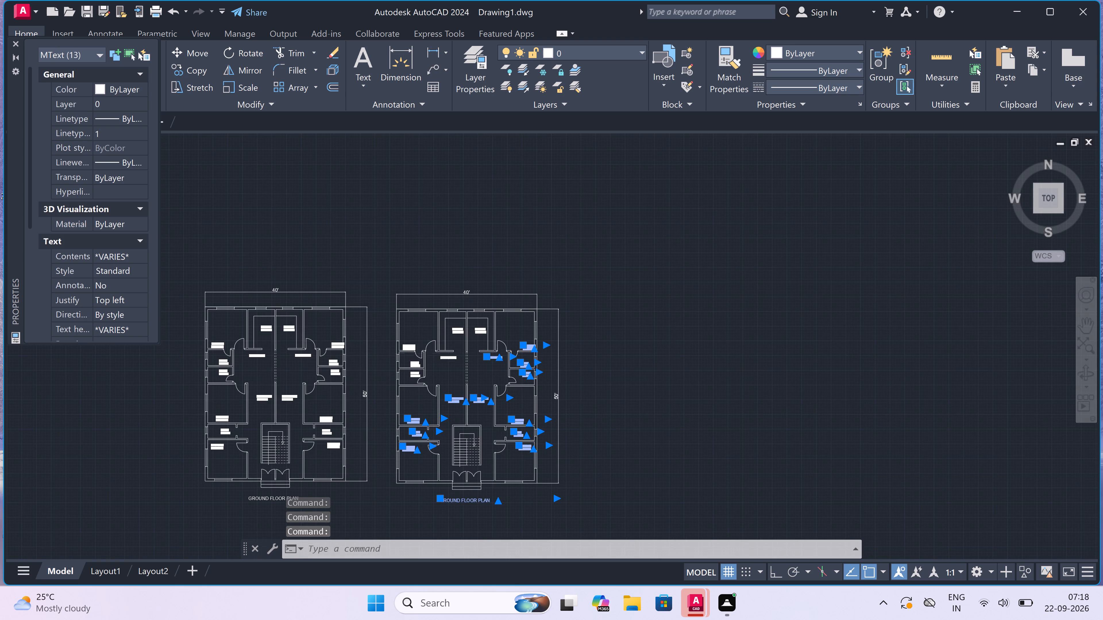
scroll(412, 354, up, 2)
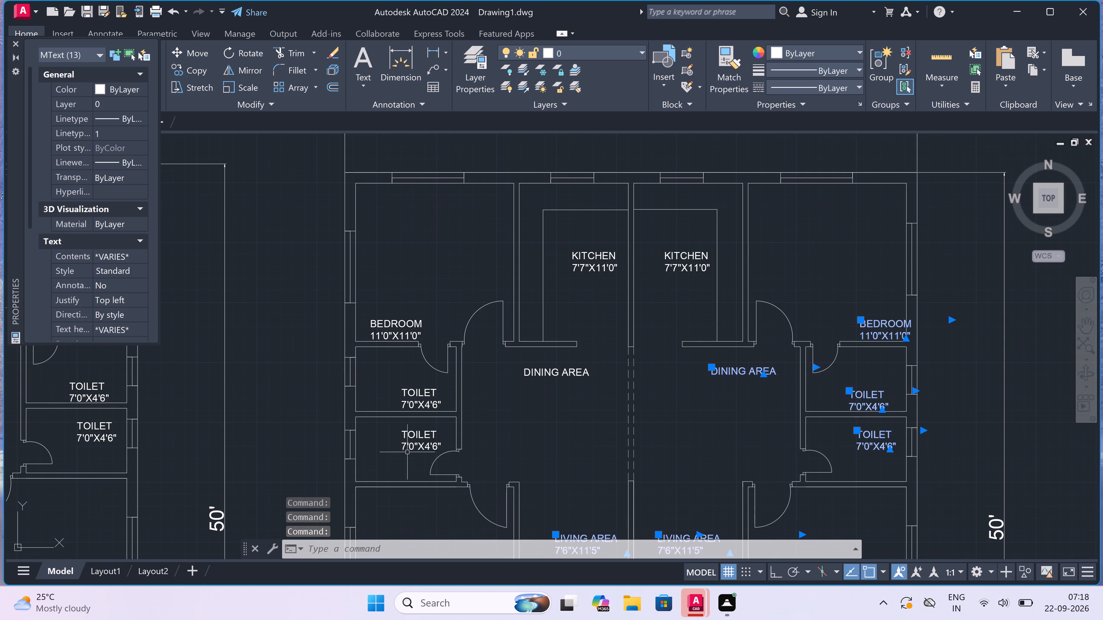
click(407, 445)
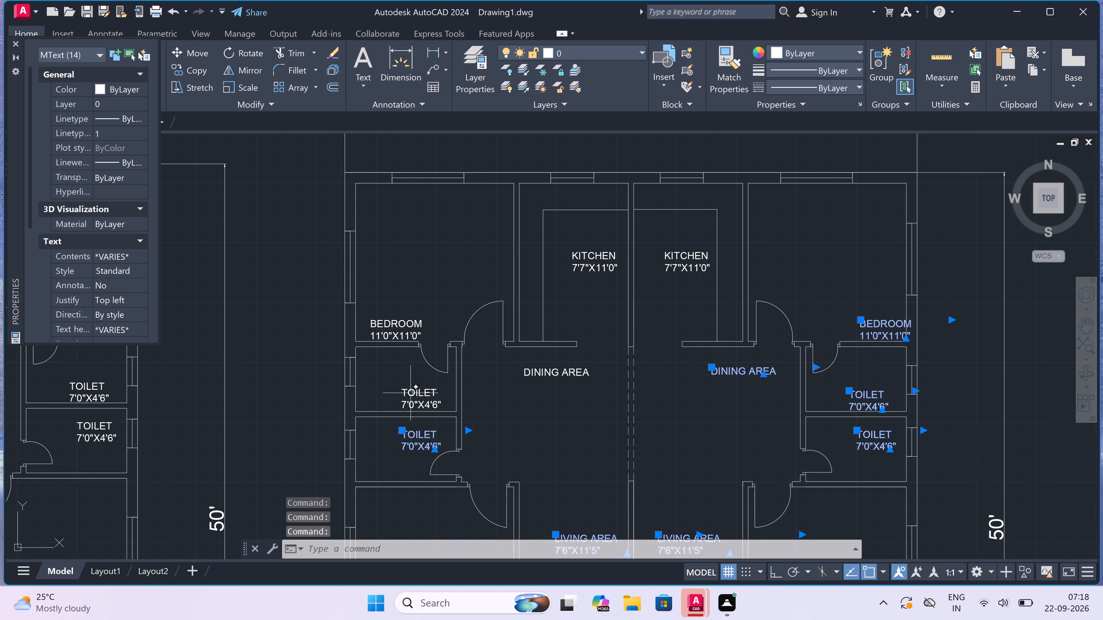
click(410, 399)
click(389, 333)
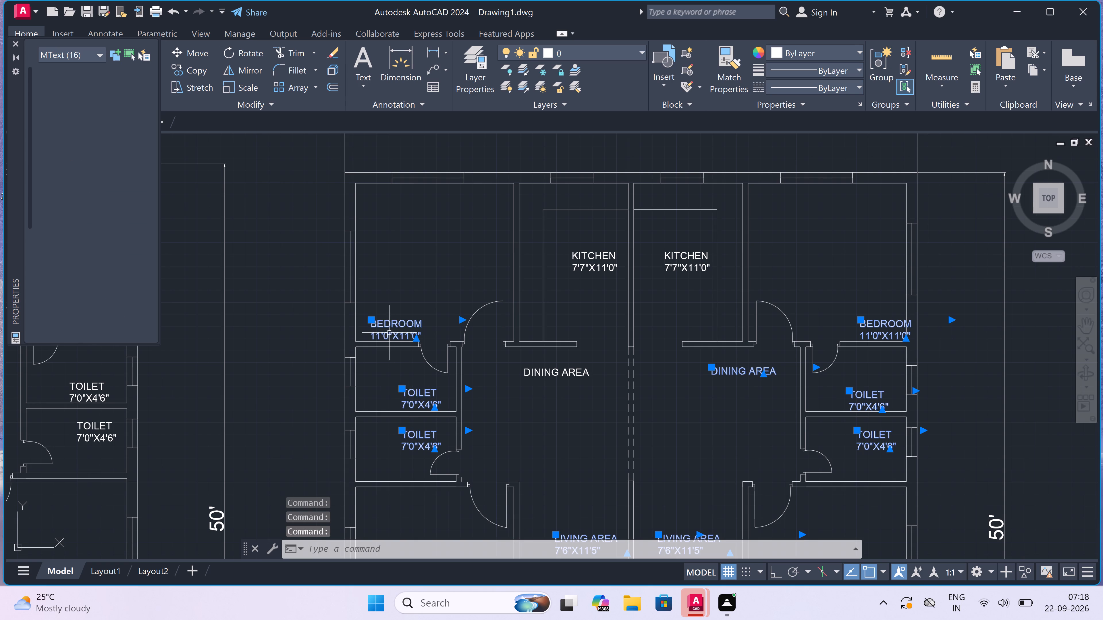
click(542, 377)
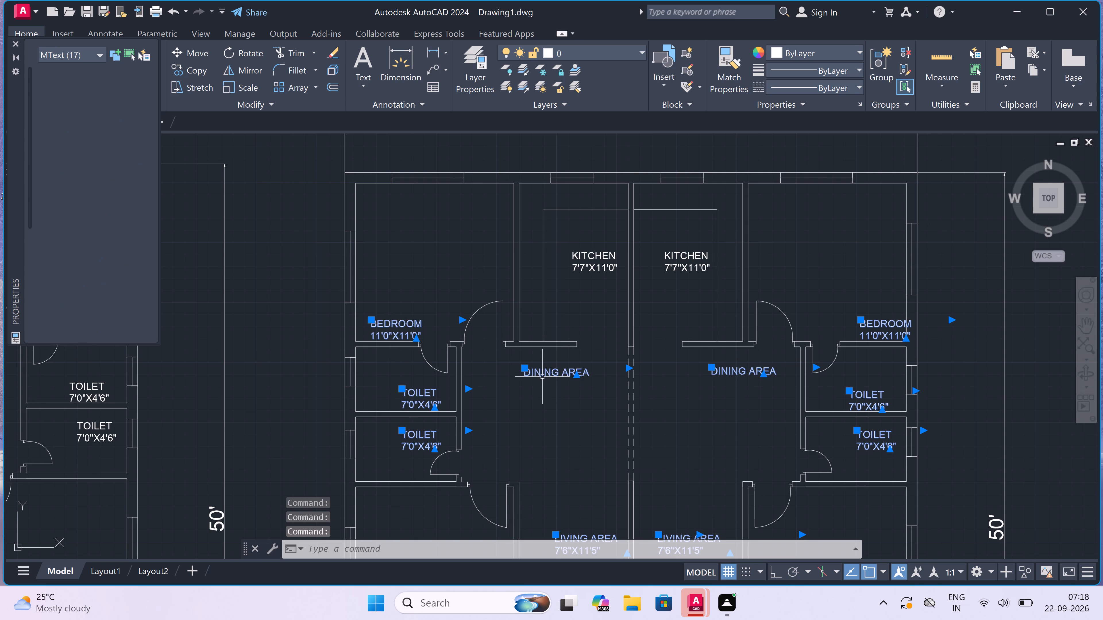
click(581, 270)
click(689, 258)
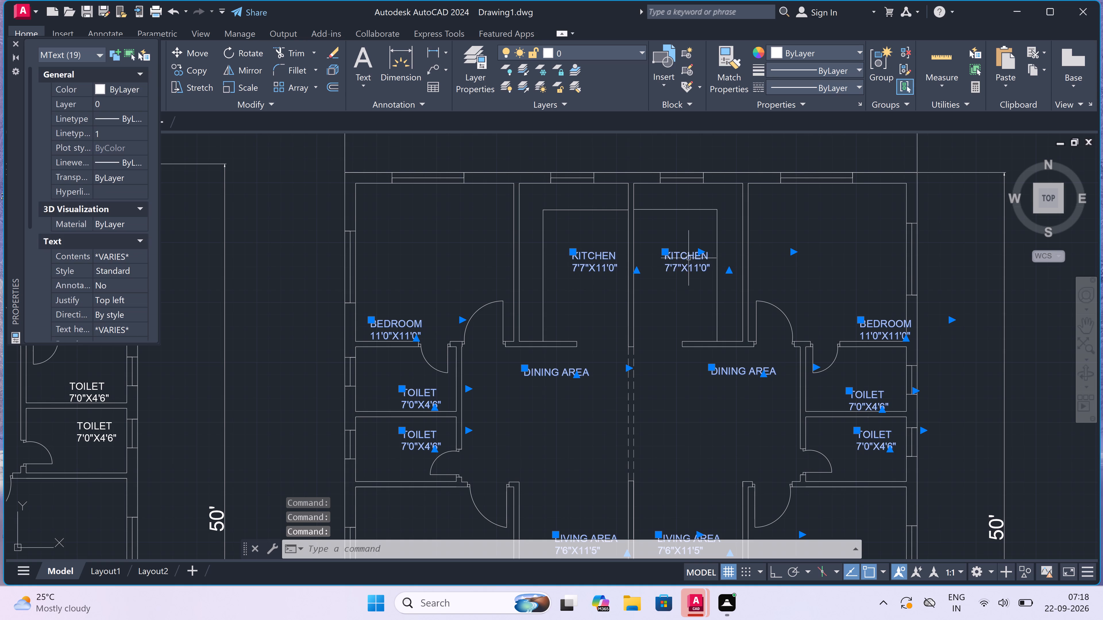
key(Delete)
Delete the 50' vertical and 40' horizontal overall dimensions from the copied plan.
scroll(676, 259, down, 2)
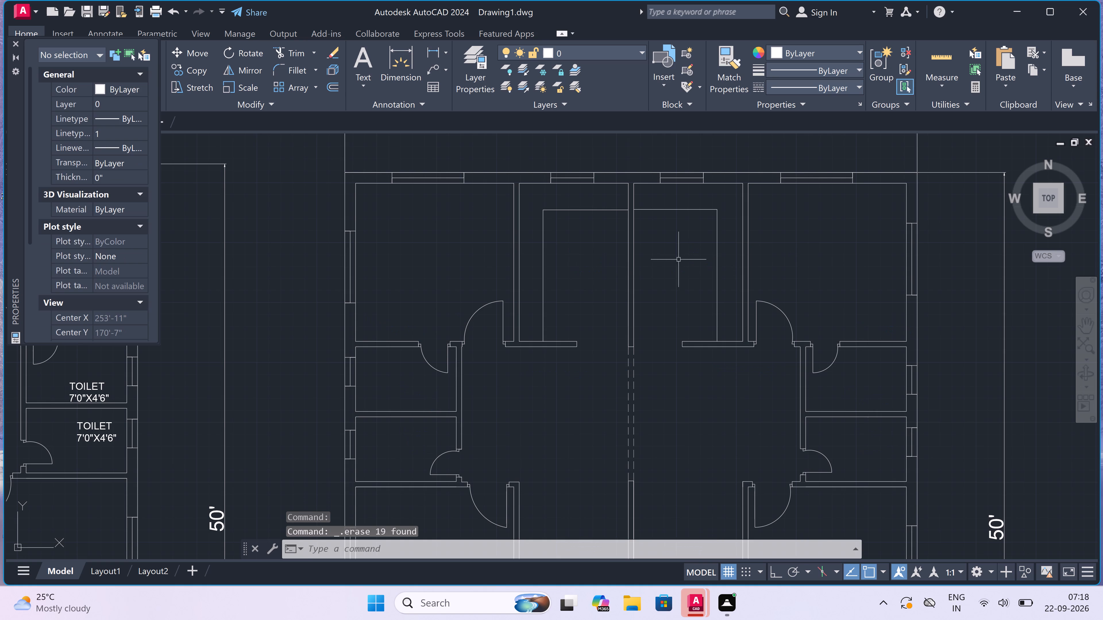
scroll(676, 259, down, 1)
scroll(719, 265, up, 1)
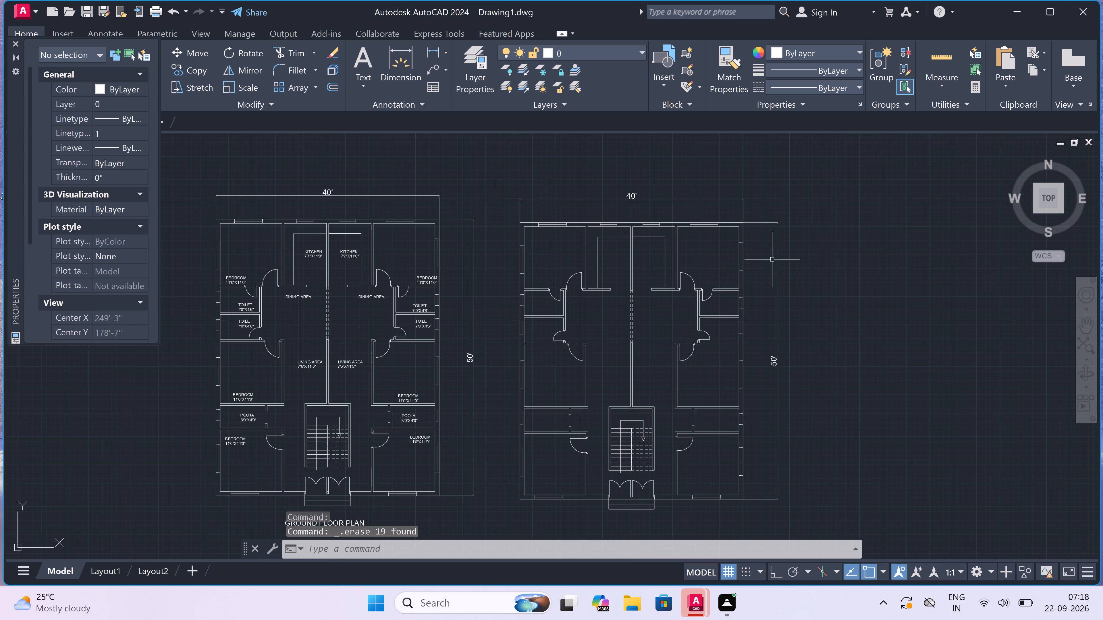
click(784, 257)
click(766, 274)
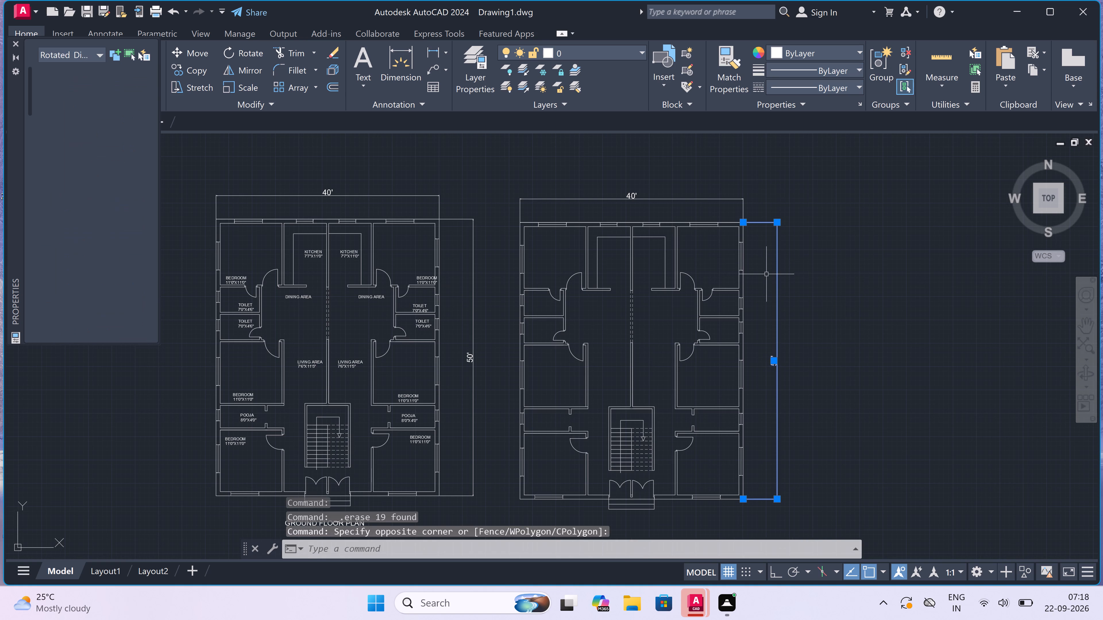
click(642, 175)
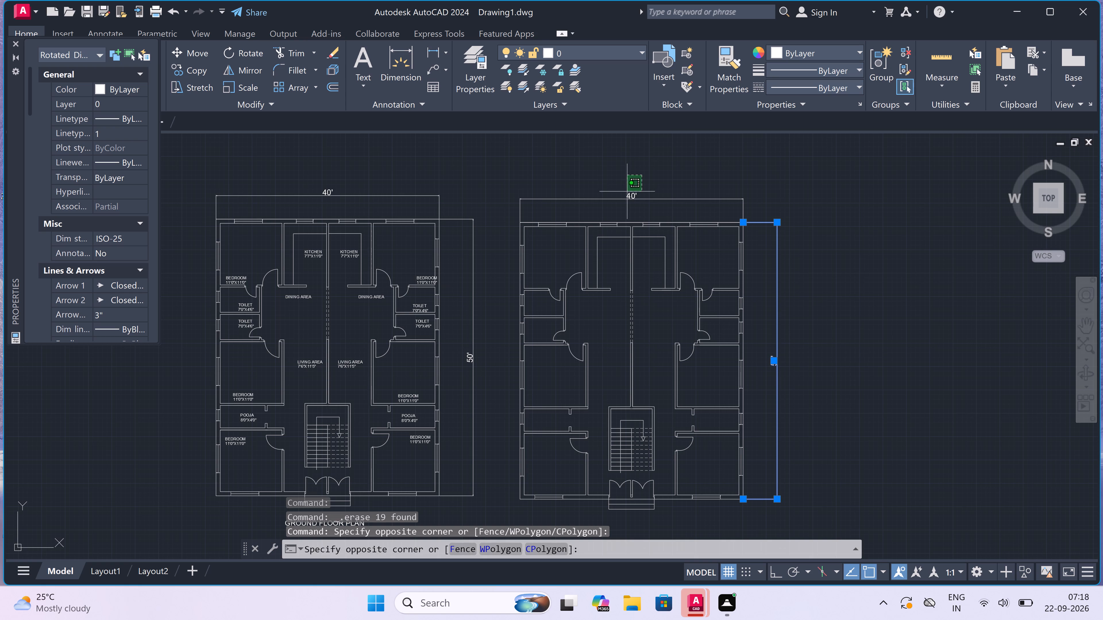
click(619, 203)
key(Delete)
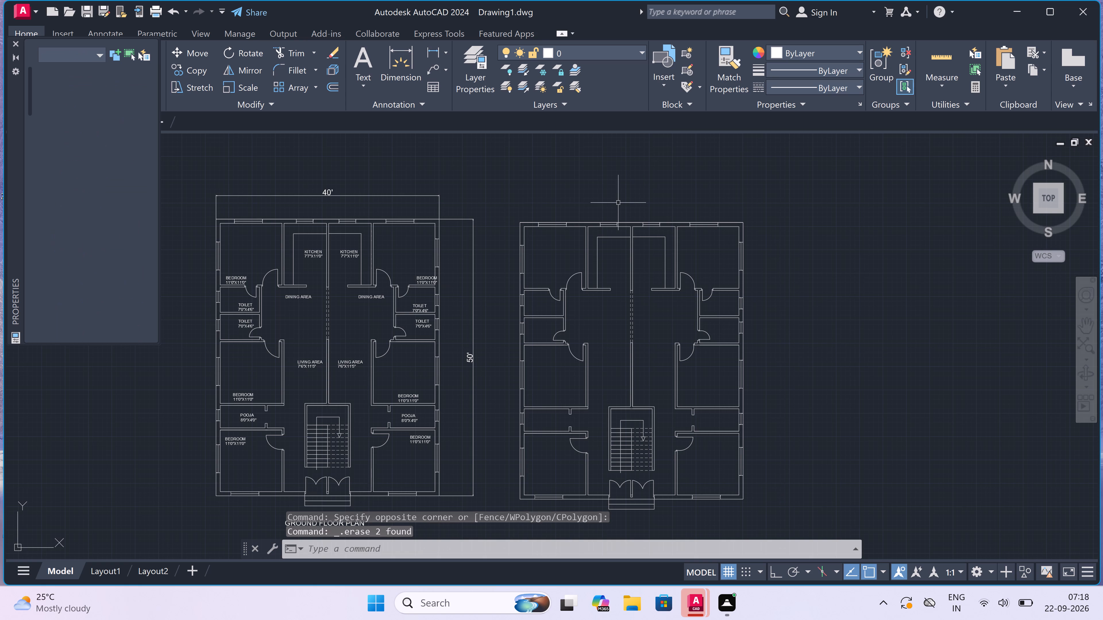
With Ortho on, draw a horizontal line across the copied plan just above the staircase, extending past both outer walls and ending in a short upward segment.
scroll(618, 203, down, 2)
scroll(593, 269, up, 3)
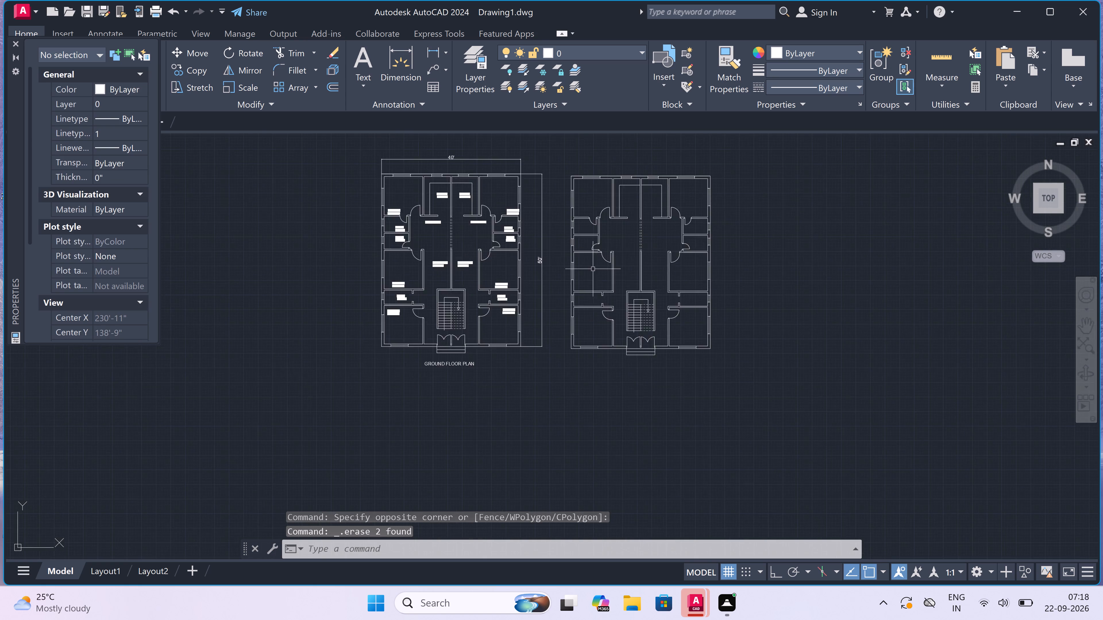
scroll(572, 313, down, 2)
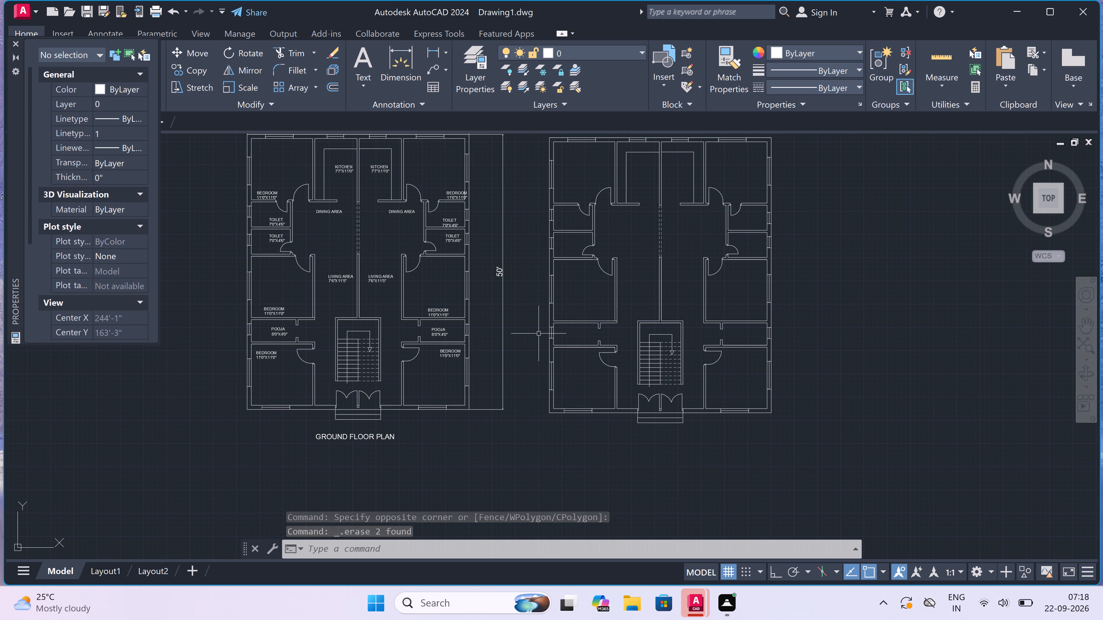
key(l)
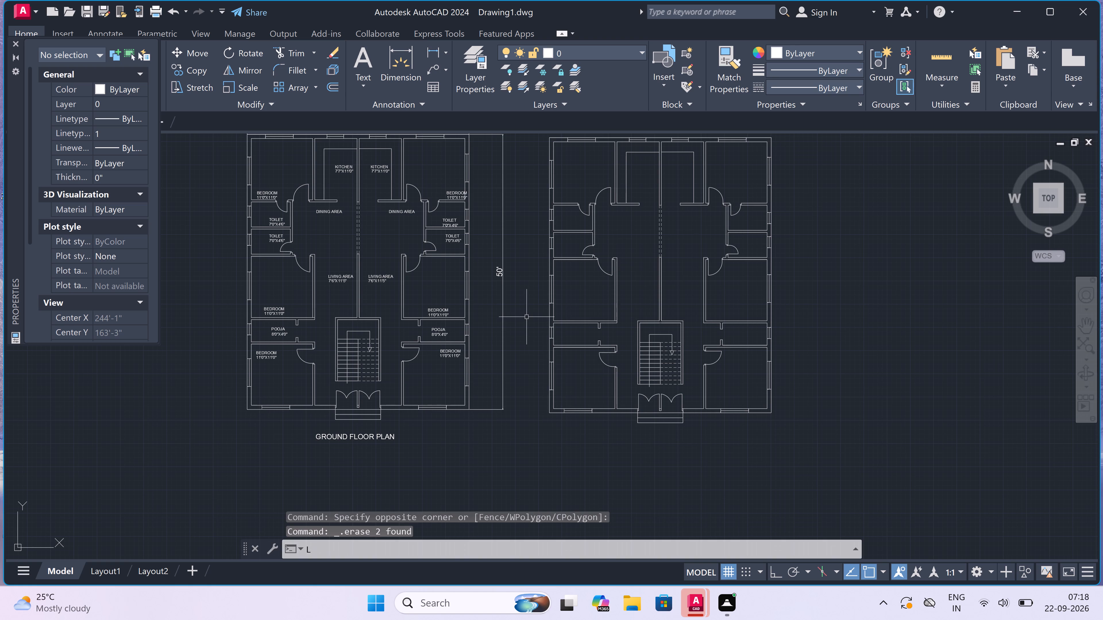
key(space)
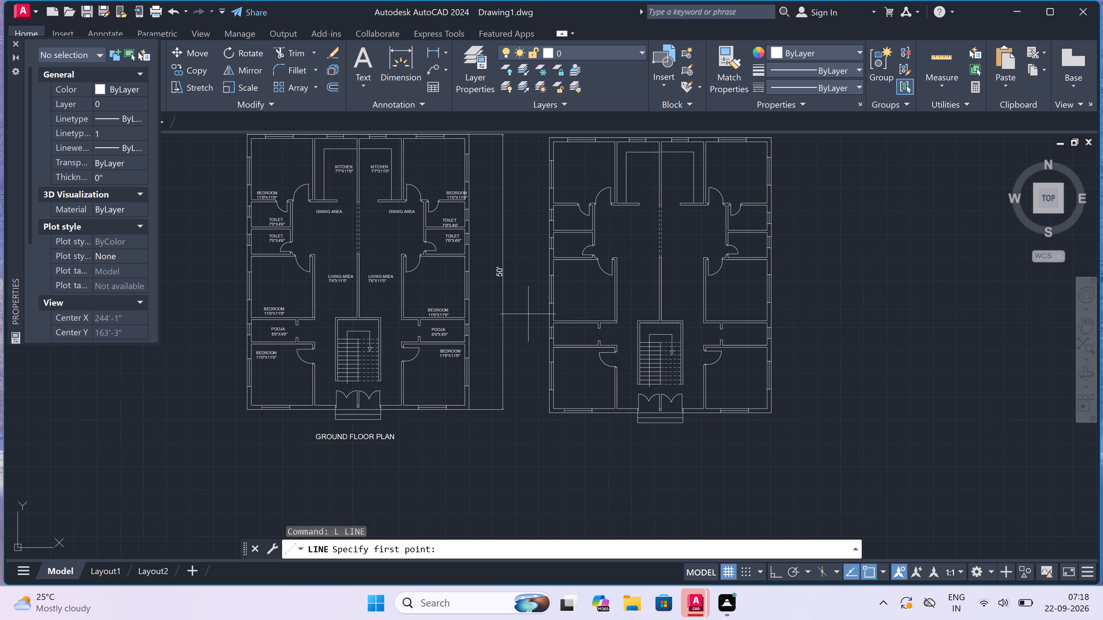
drag(528, 314, 532, 314)
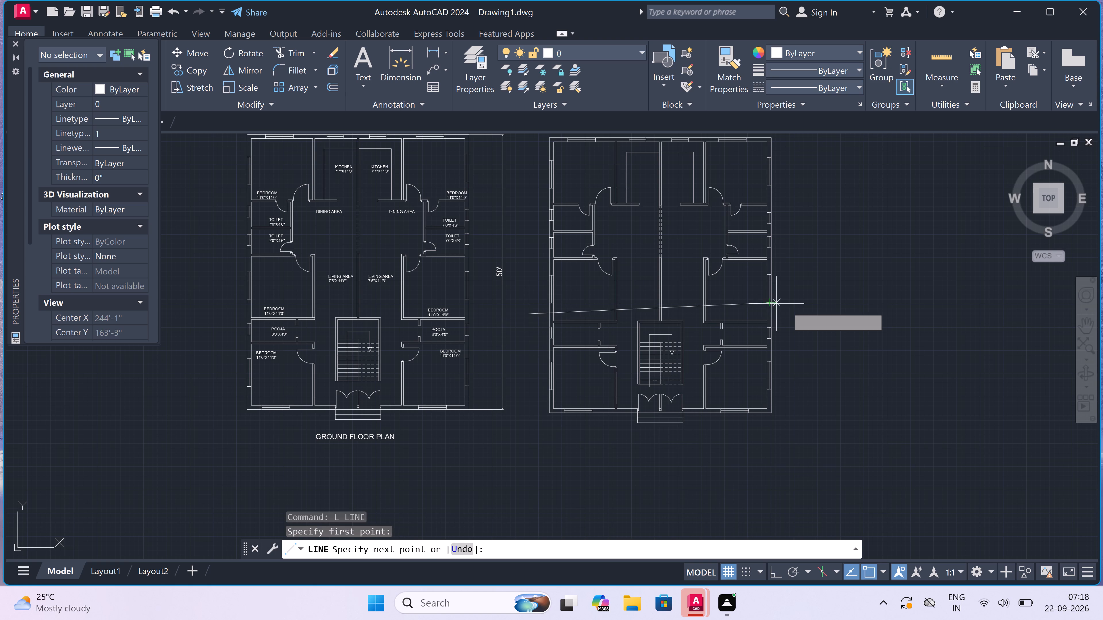
key(F8)
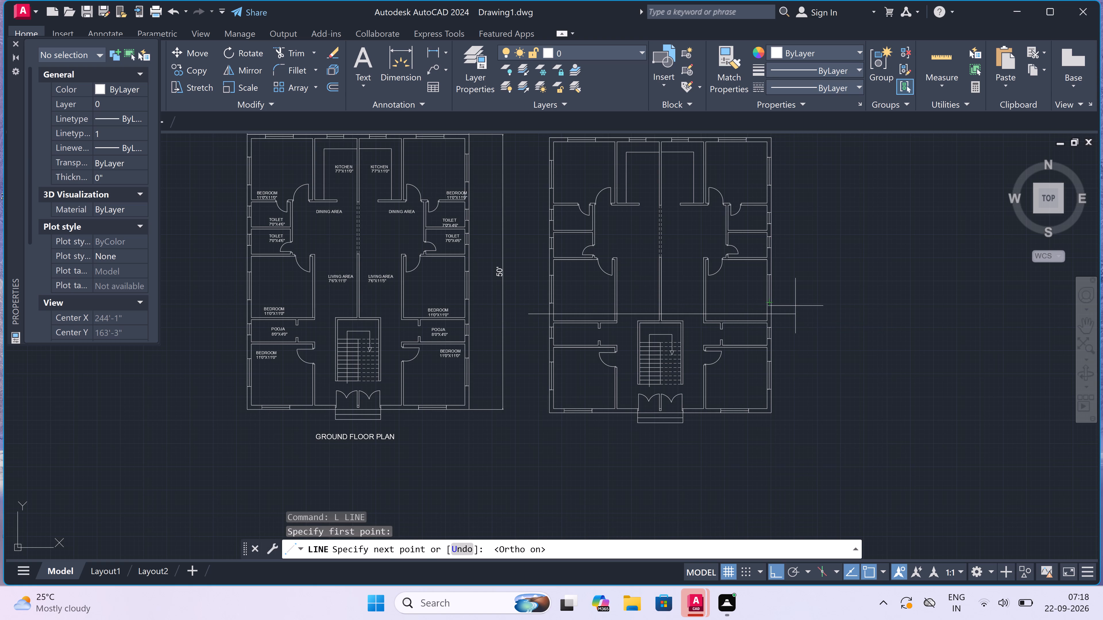
click(795, 309)
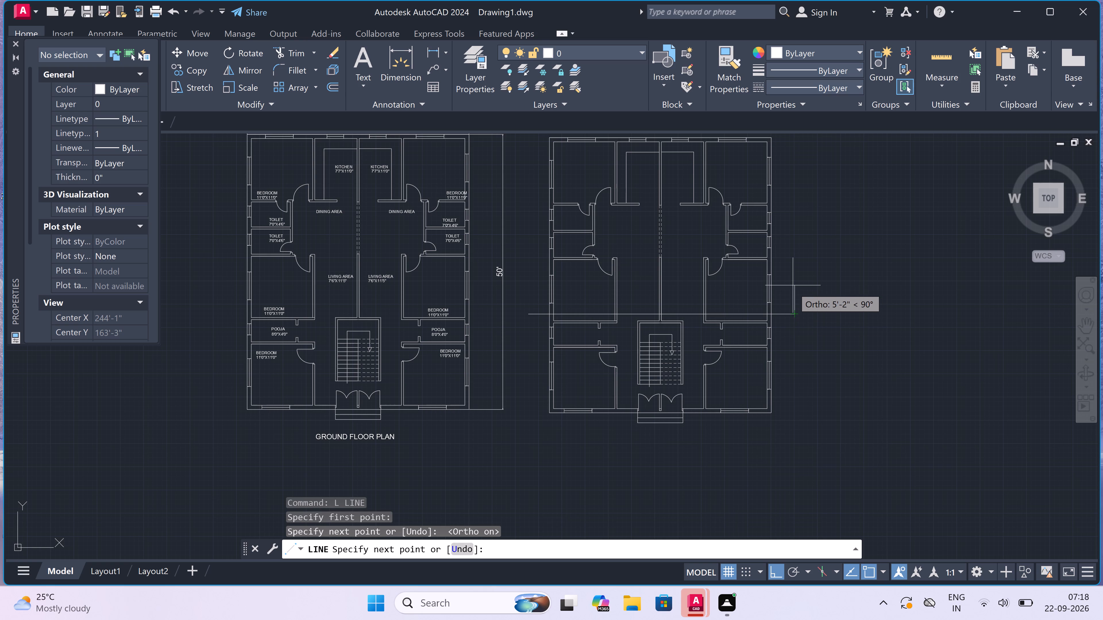
click(794, 290)
key(Escape)
Add a multiline text label "A" just above the upturned end of the section line on the copied plan.
scroll(788, 288, down, 2)
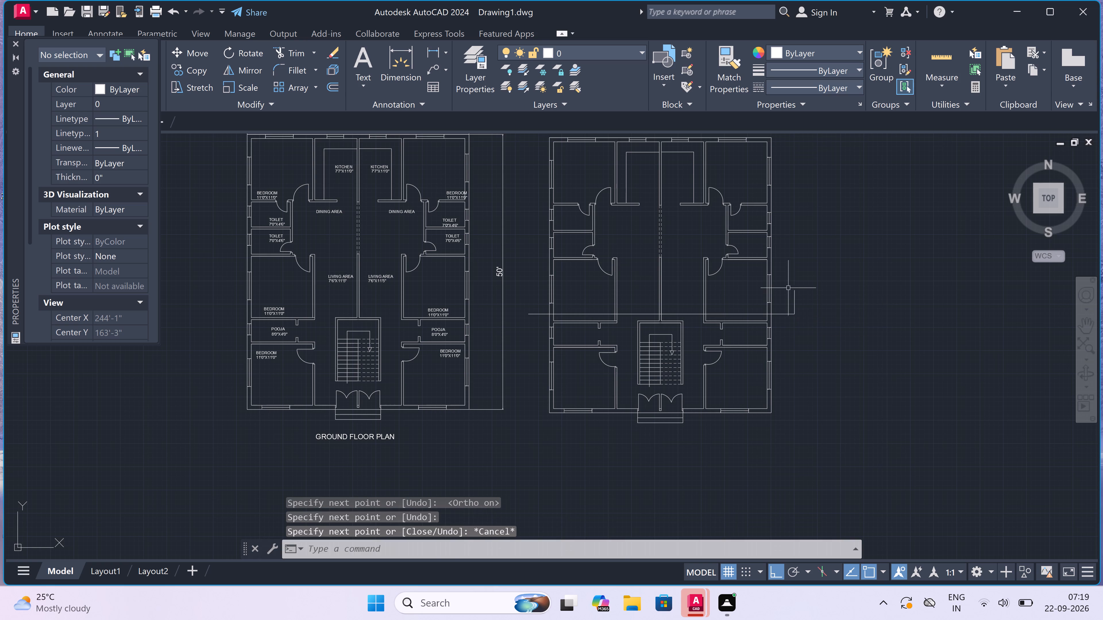
scroll(788, 288, down, 1)
scroll(798, 272, up, 4)
key(m)
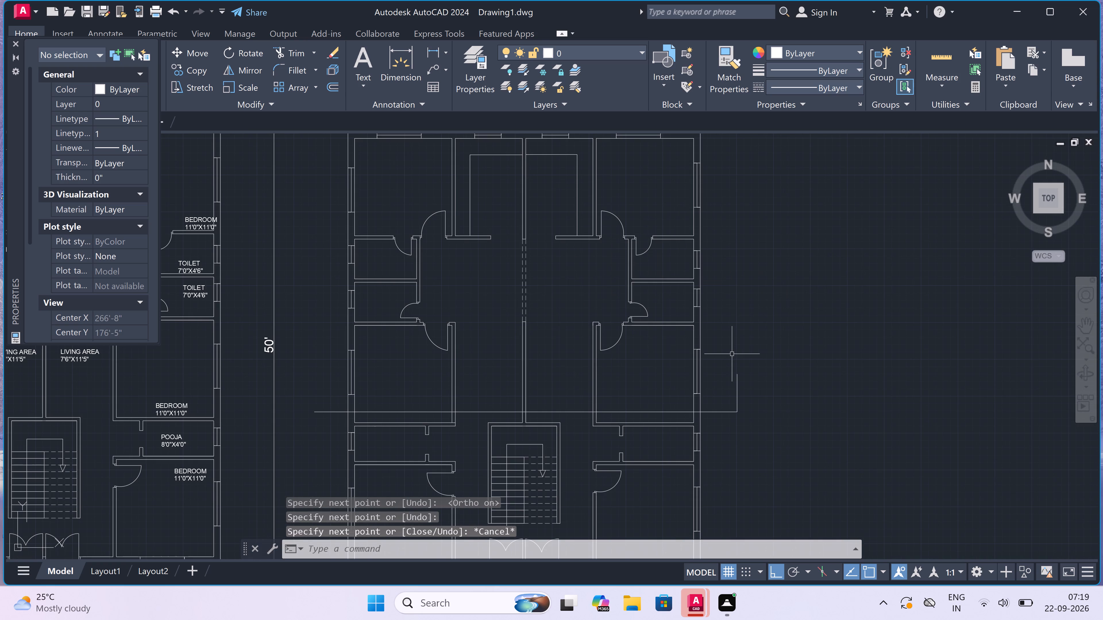
key(t)
key(space)
scroll(720, 344, up, 1)
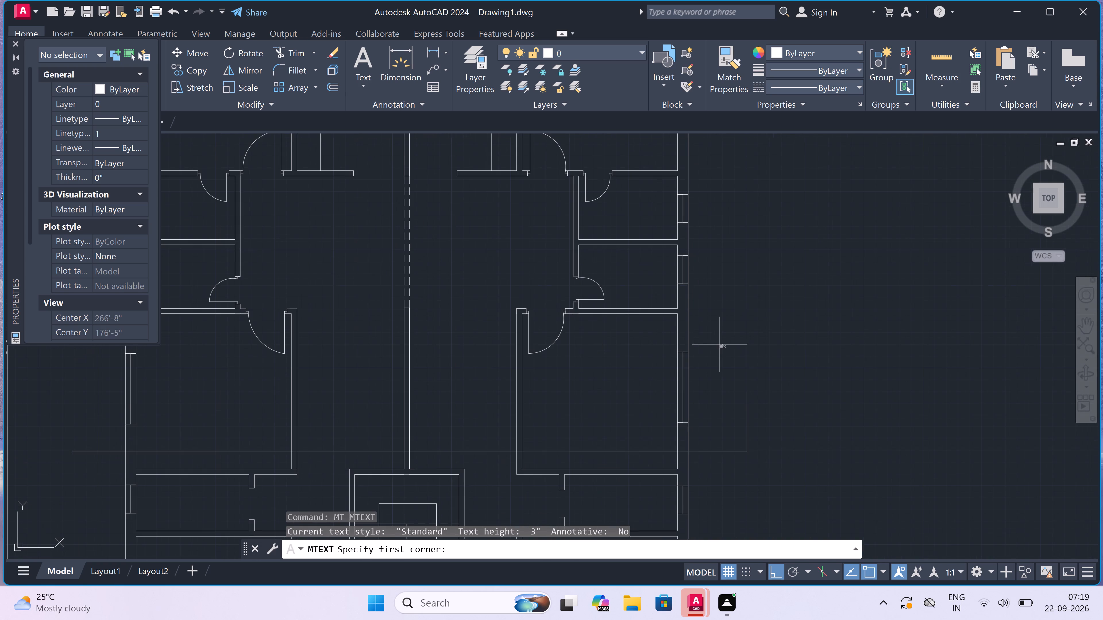
drag(729, 351, 733, 352)
click(782, 378)
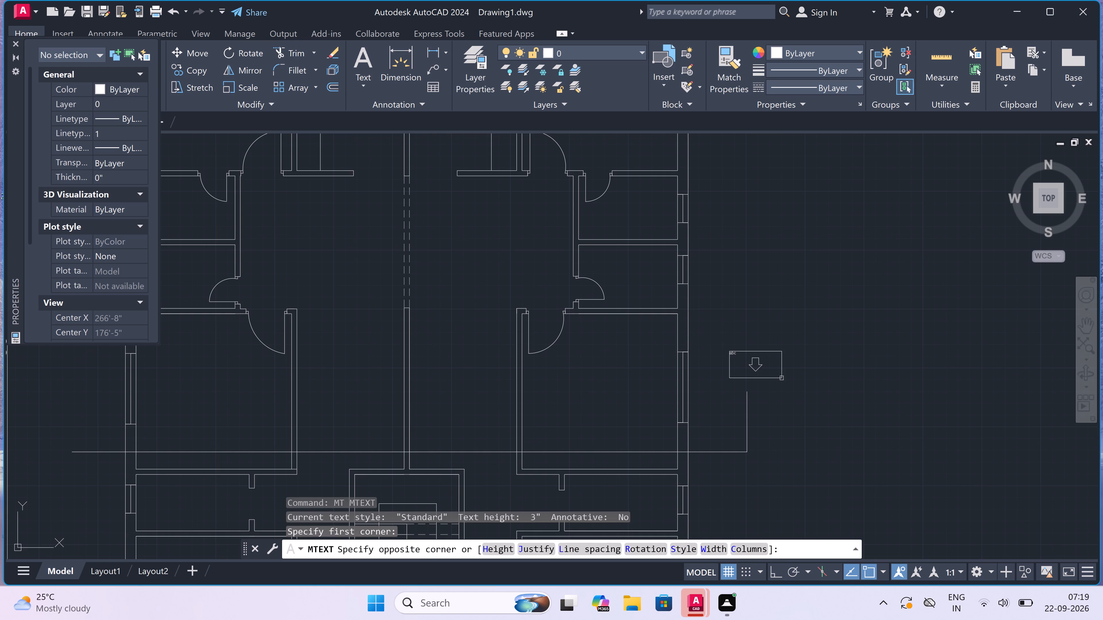
key(a)
click(752, 370)
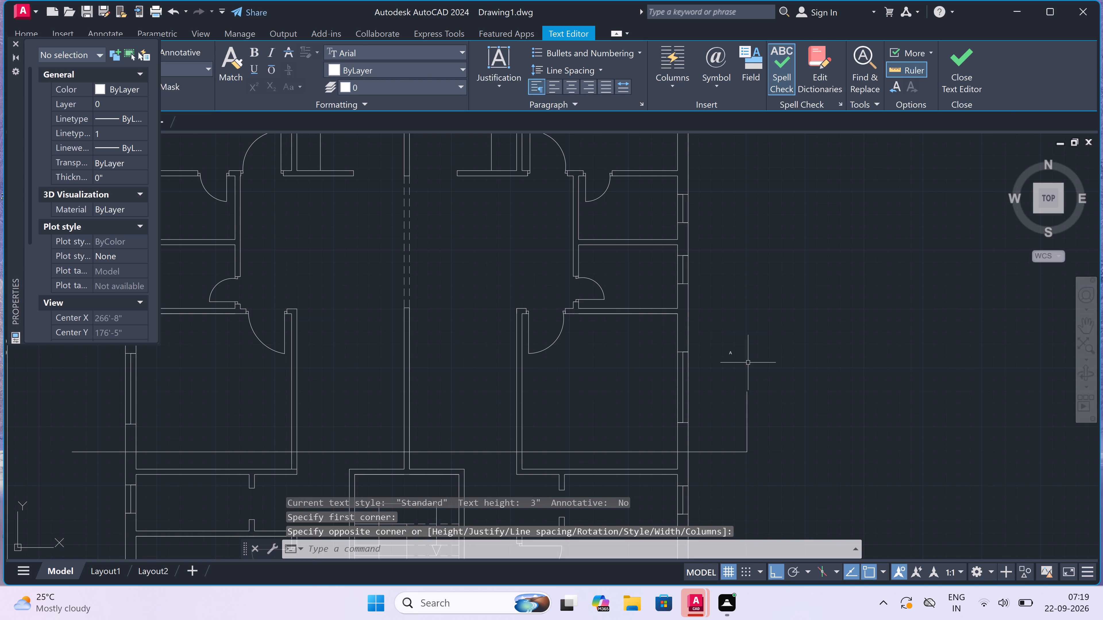
Set the text height of the section label A to 1'.
drag(746, 356, 727, 358)
click(716, 357)
click(723, 335)
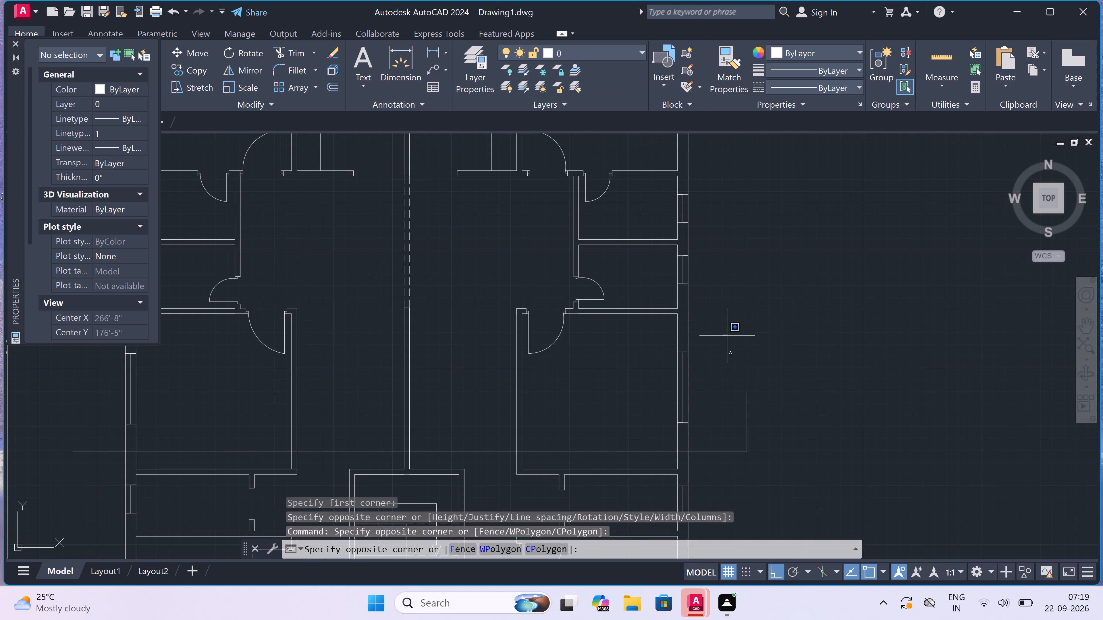
click(746, 366)
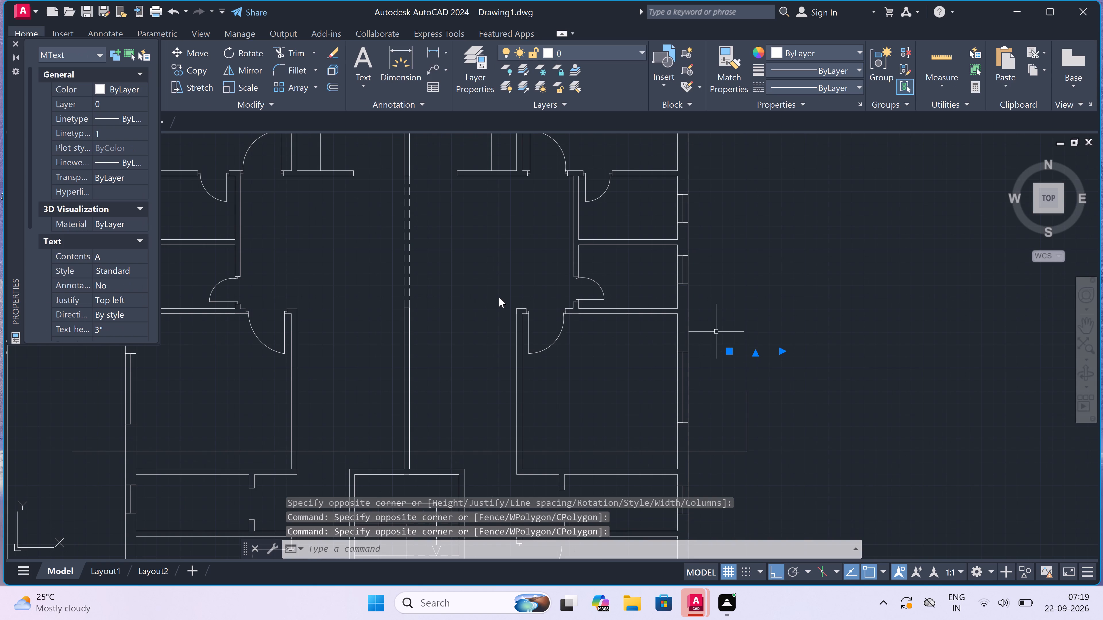
click(131, 332)
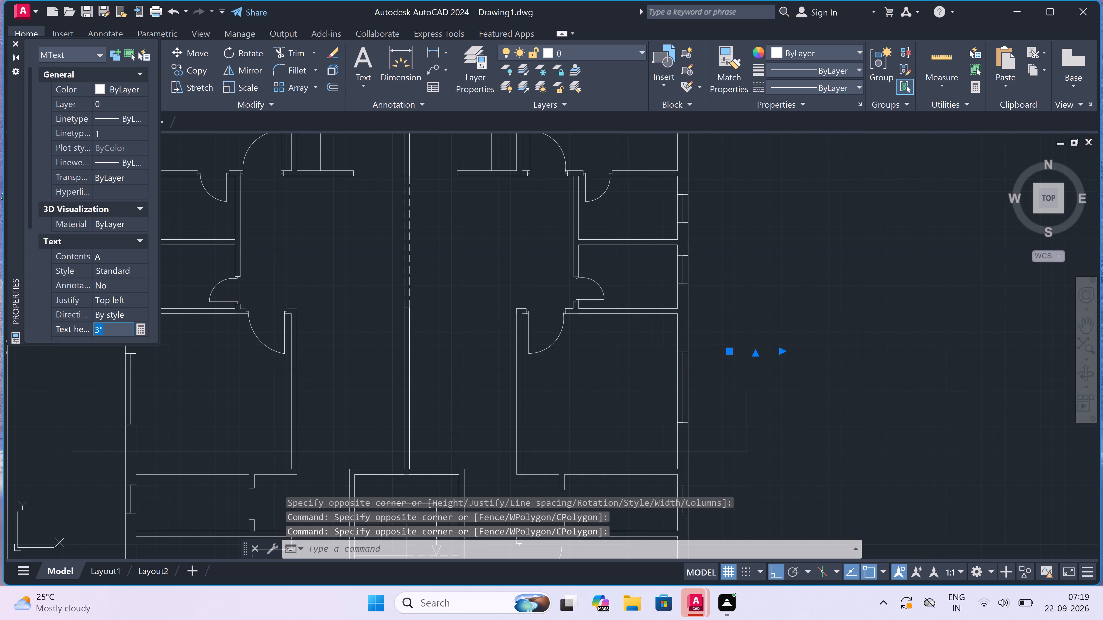
key(BackSpace)
text(1')
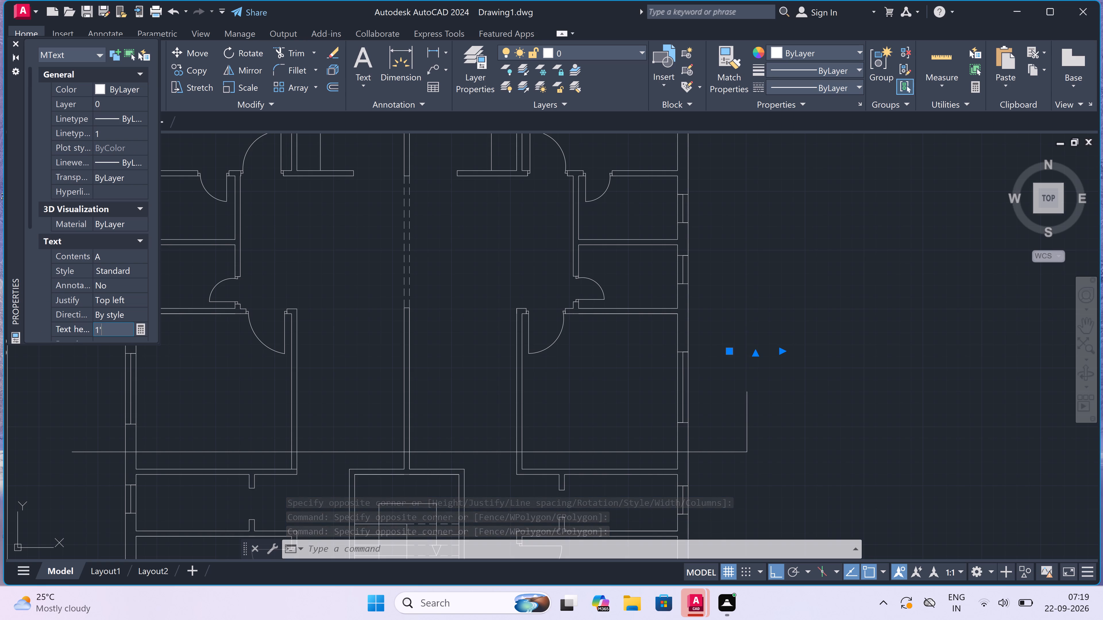
click(300, 268)
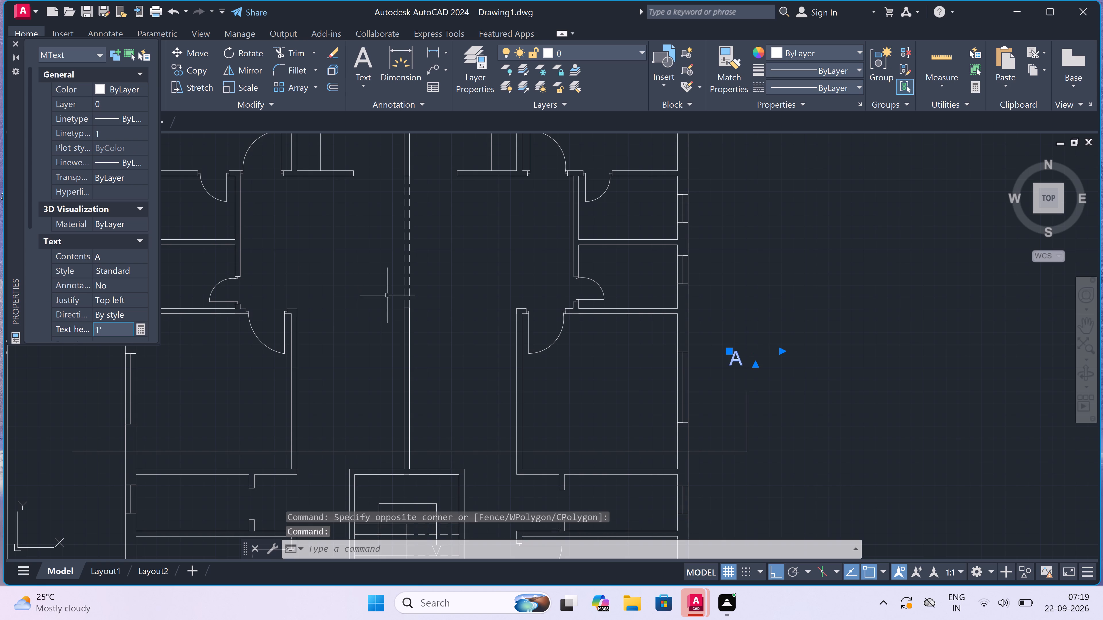
key(Escape)
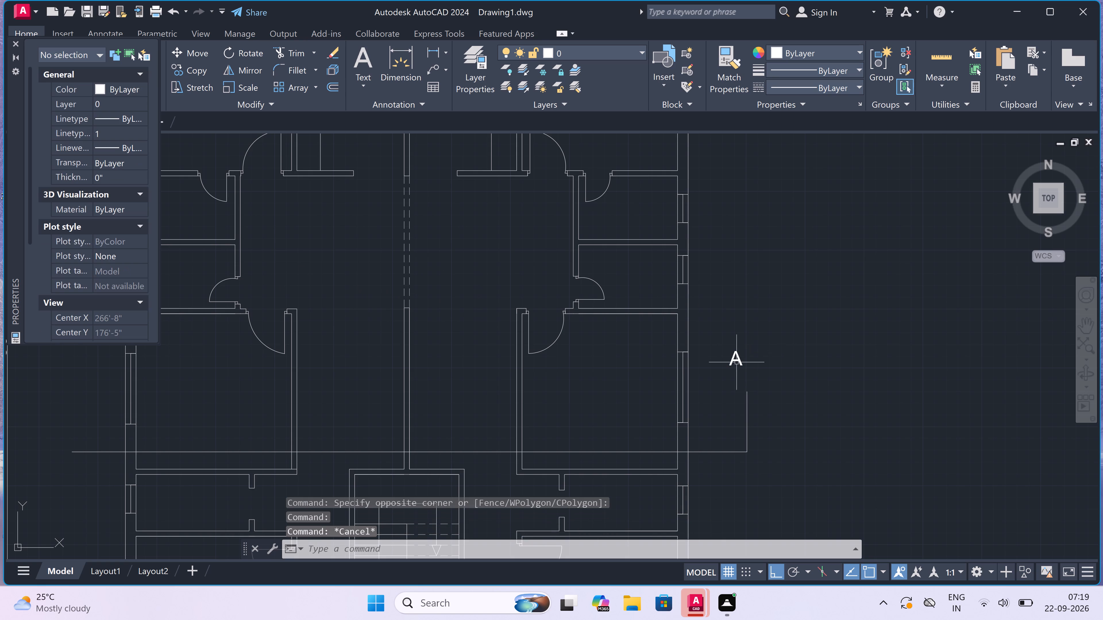
With Ortho off, move the label A so it sits directly above the section line's short vertical segment.
click(734, 353)
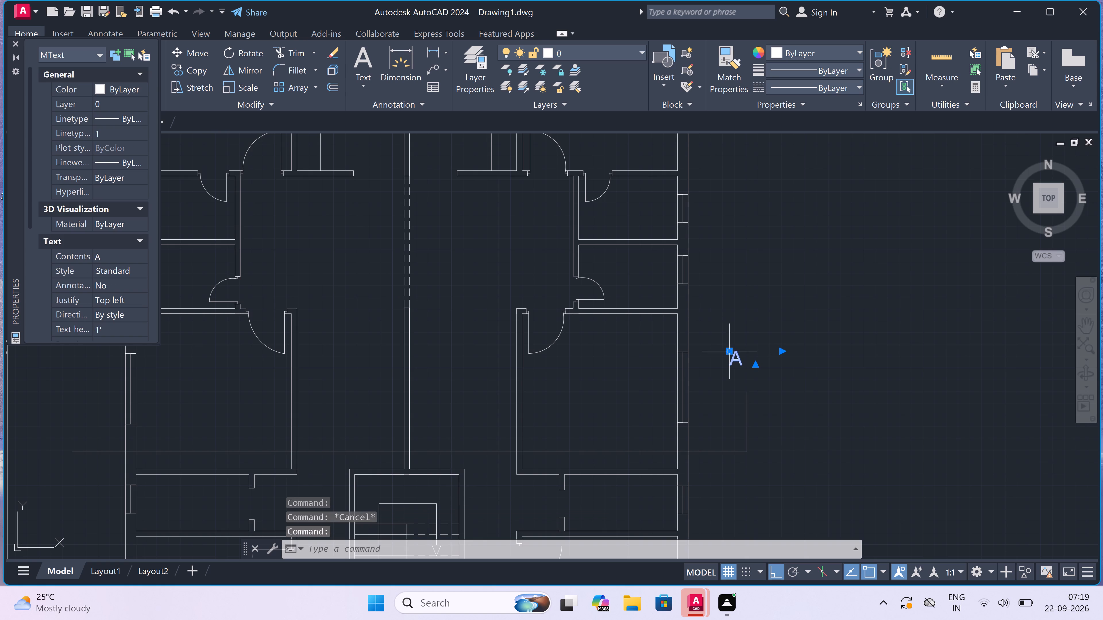
click(732, 352)
scroll(748, 363, up, 2)
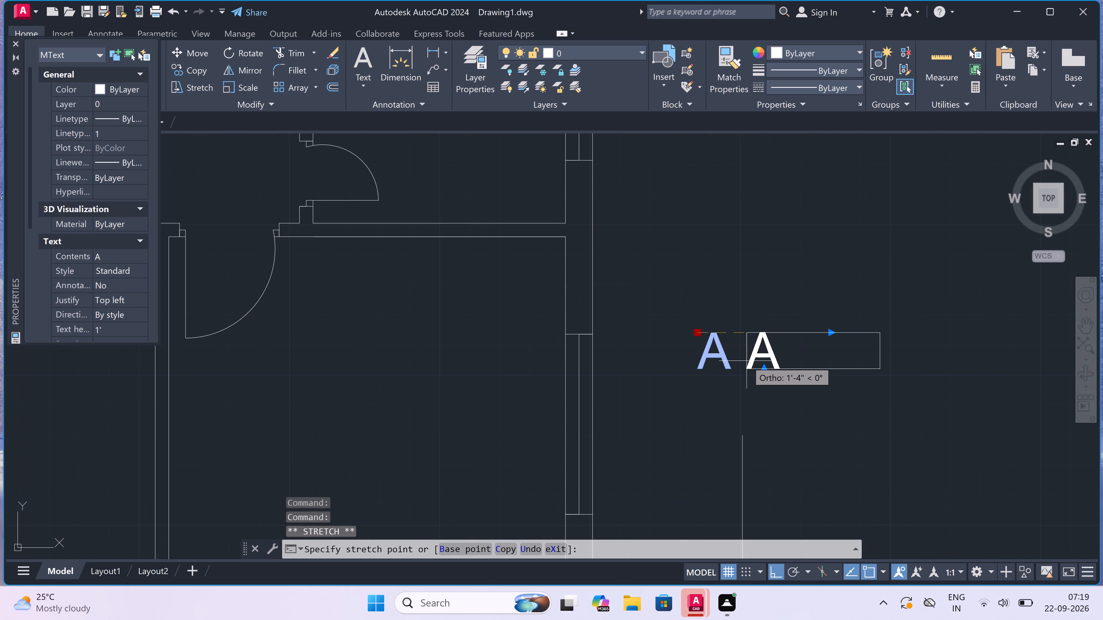
key(F8)
click(725, 372)
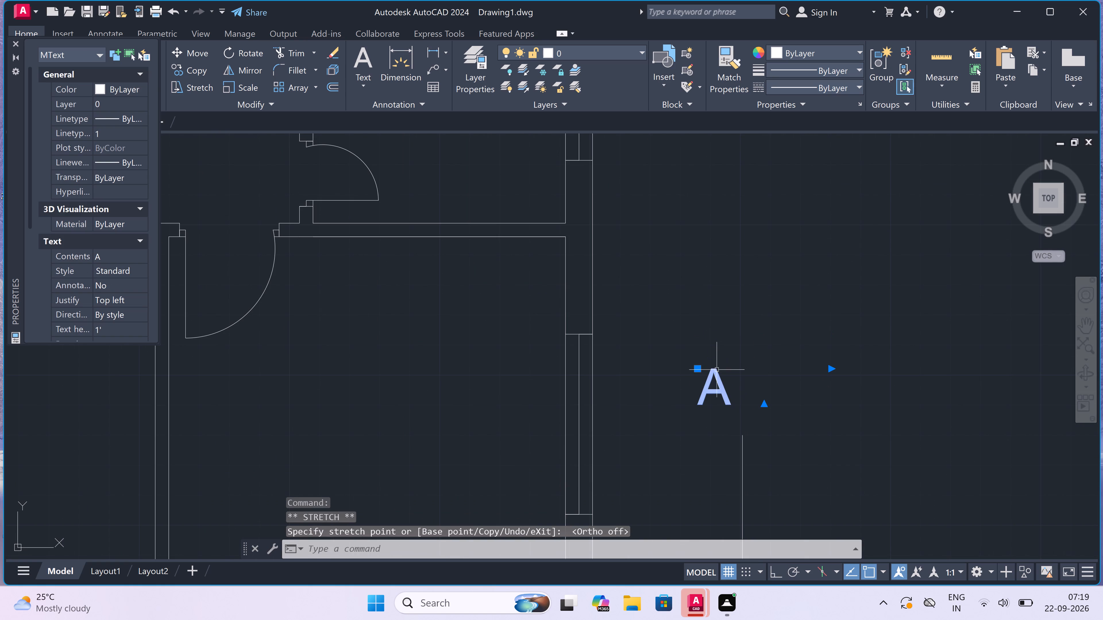
drag(698, 368, 706, 369)
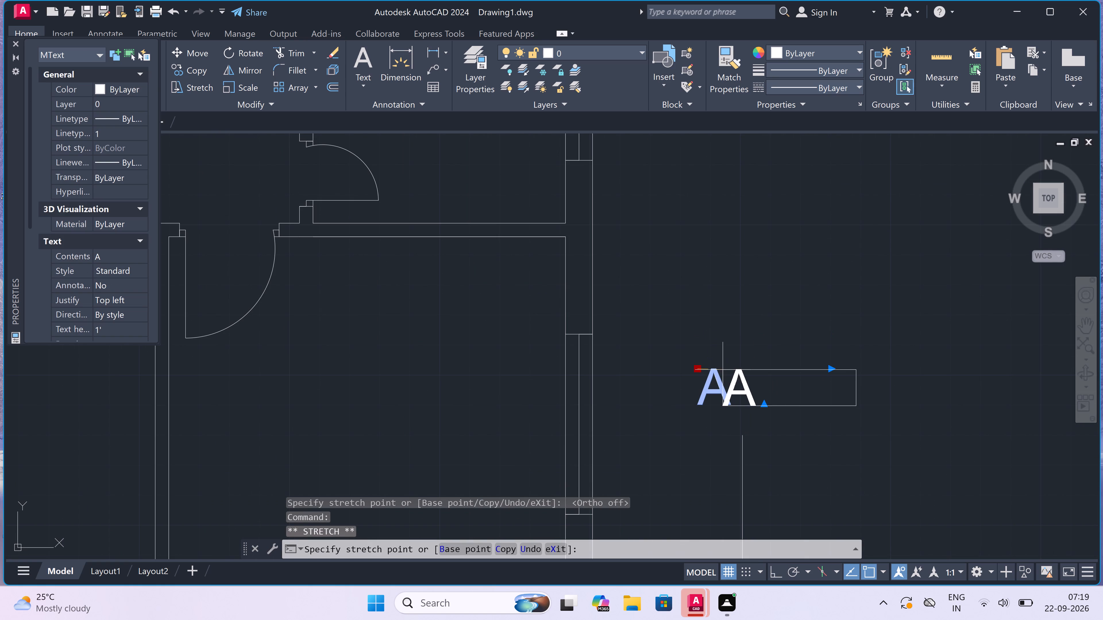
click(723, 370)
key(Escape)
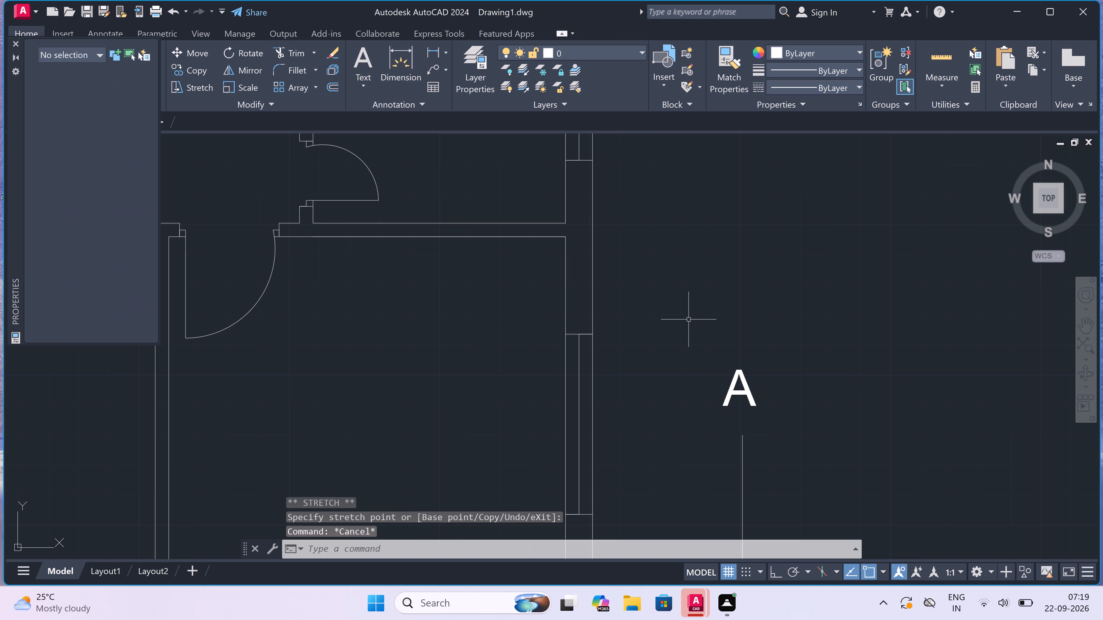
In the original plan, move the right unit's upper BEDROOM 11'0"X11'0" label up and left, clear of the outer wall.
scroll(686, 317, down, 7)
scroll(686, 317, up, 1)
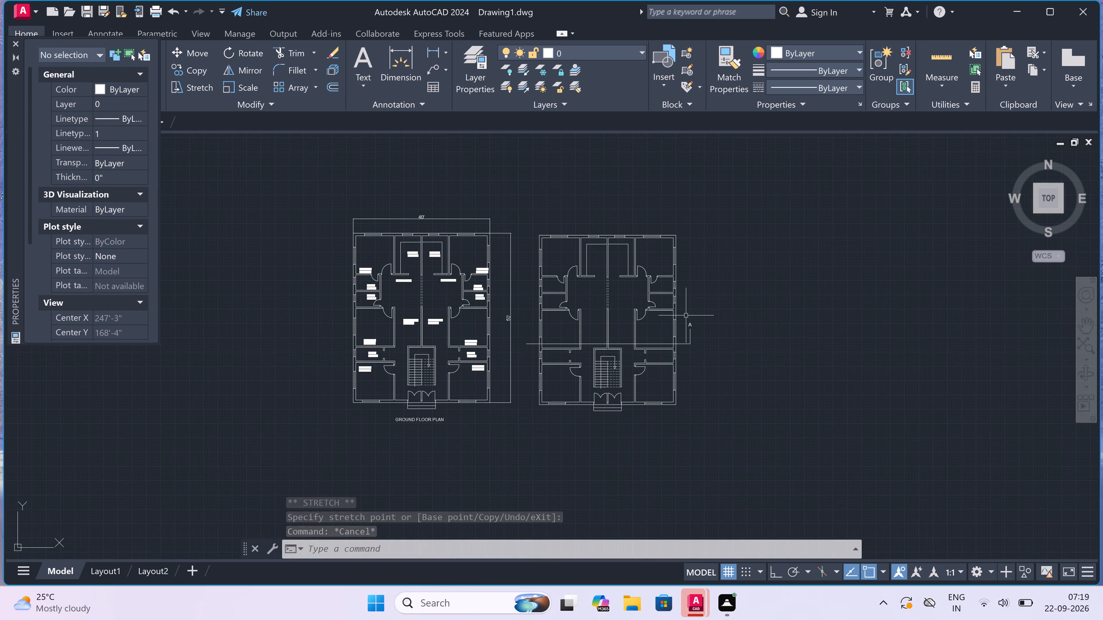
scroll(686, 315, up, 1)
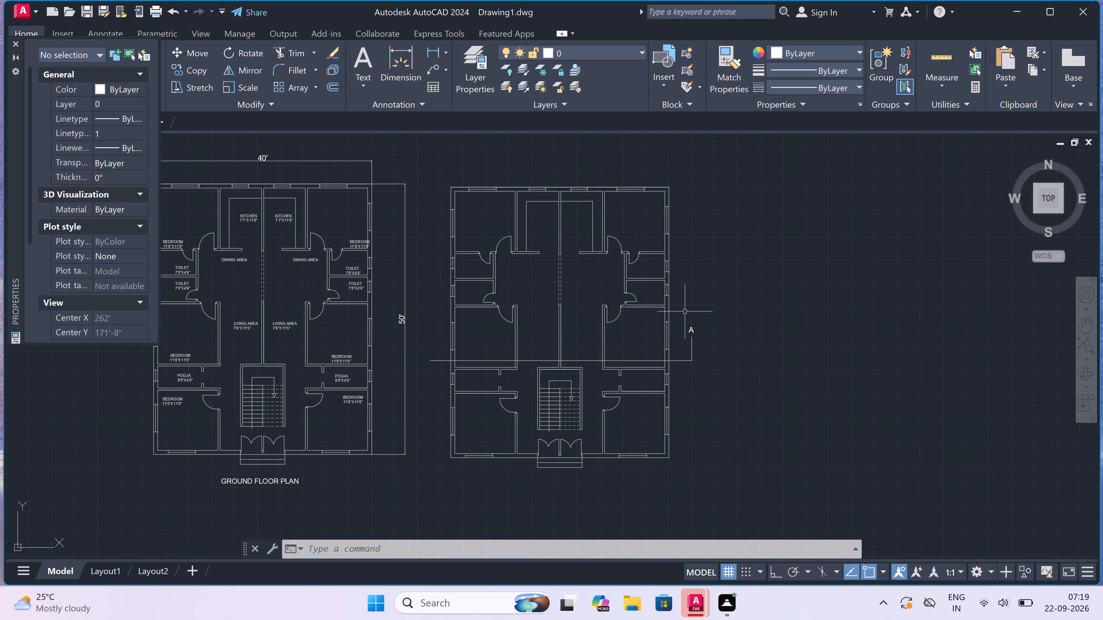
scroll(685, 311, down, 1)
scroll(392, 260, up, 1)
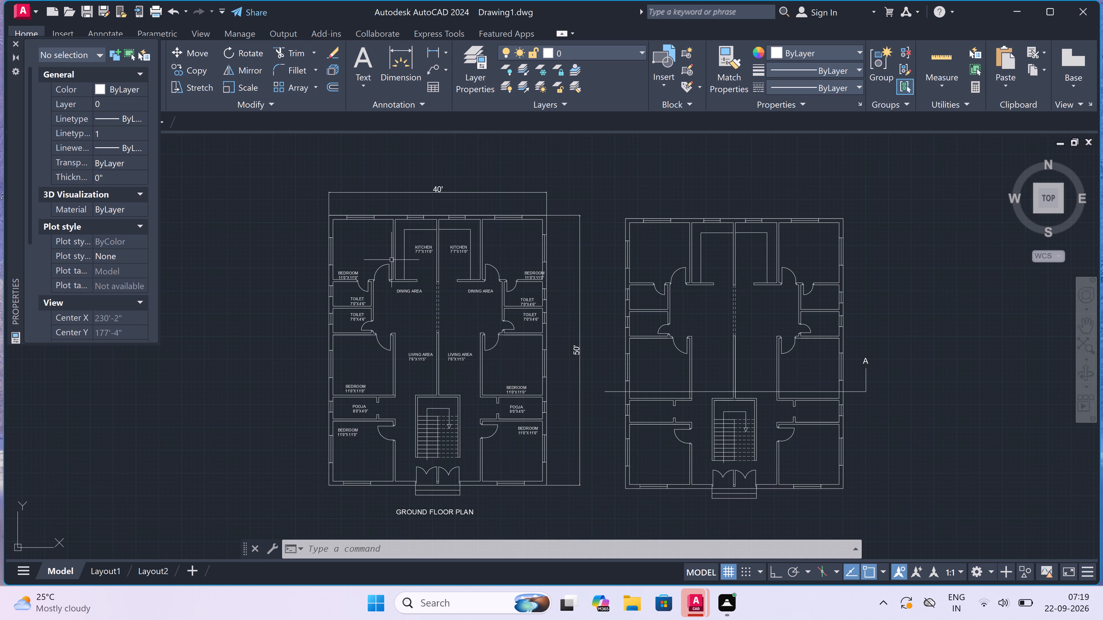
scroll(392, 260, up, 1)
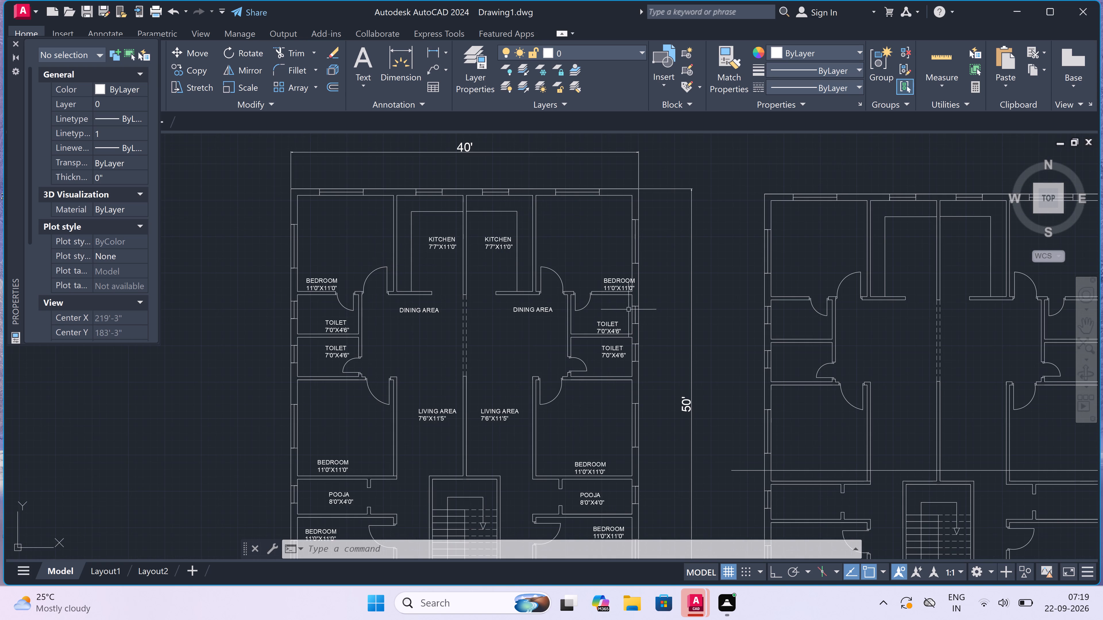
scroll(618, 284, up, 2)
click(614, 274)
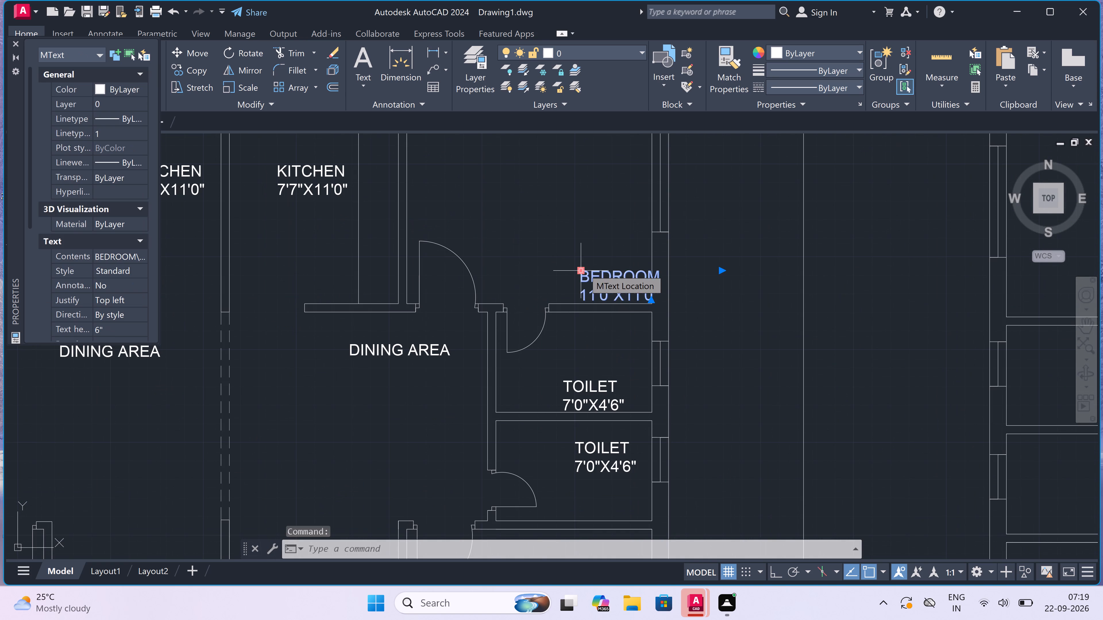
drag(583, 269, 576, 269)
scroll(538, 263, up, 2)
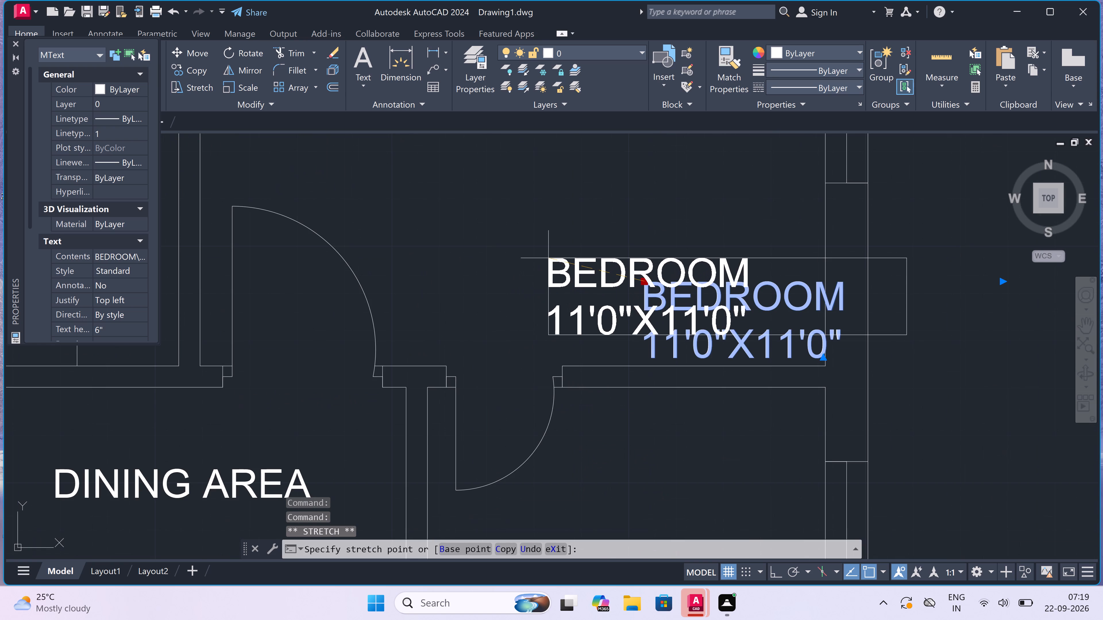
click(556, 257)
key(Escape)
Move the right unit's upper TOILET 7'0"X4'6" label up and left within its room, clear of the wall below.
scroll(558, 254, down, 2)
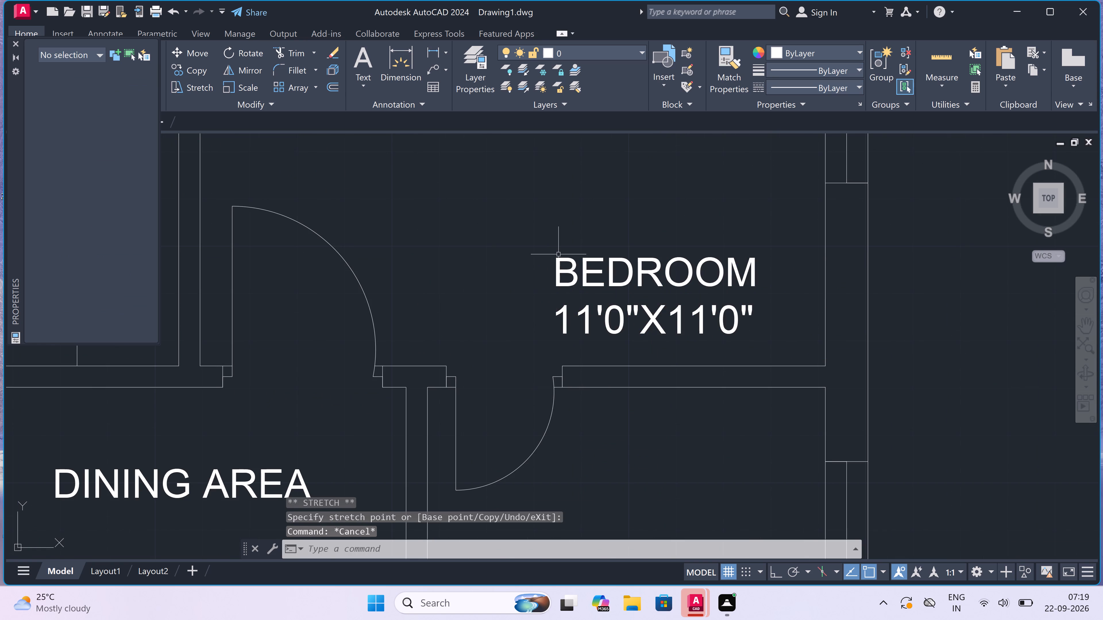
scroll(558, 254, down, 2)
scroll(581, 329, up, 1)
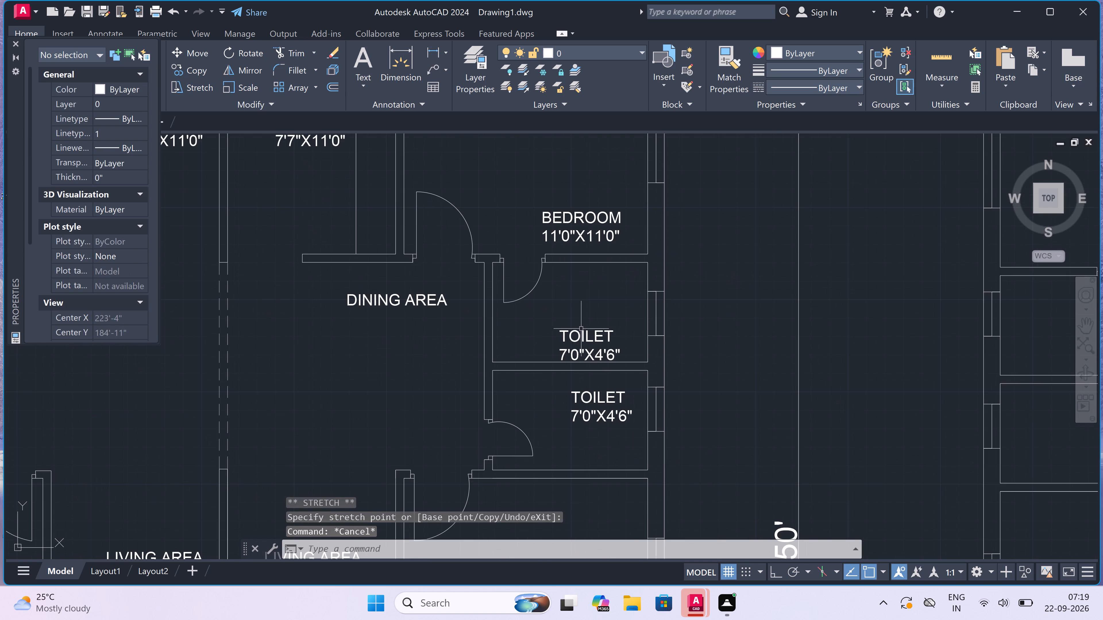
click(584, 338)
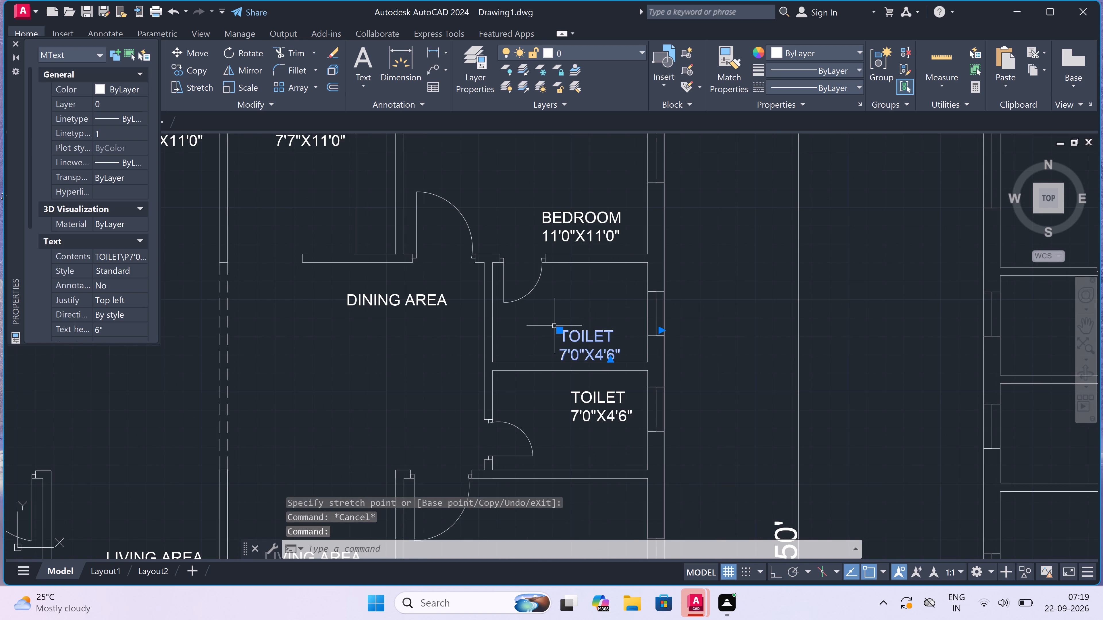
click(561, 328)
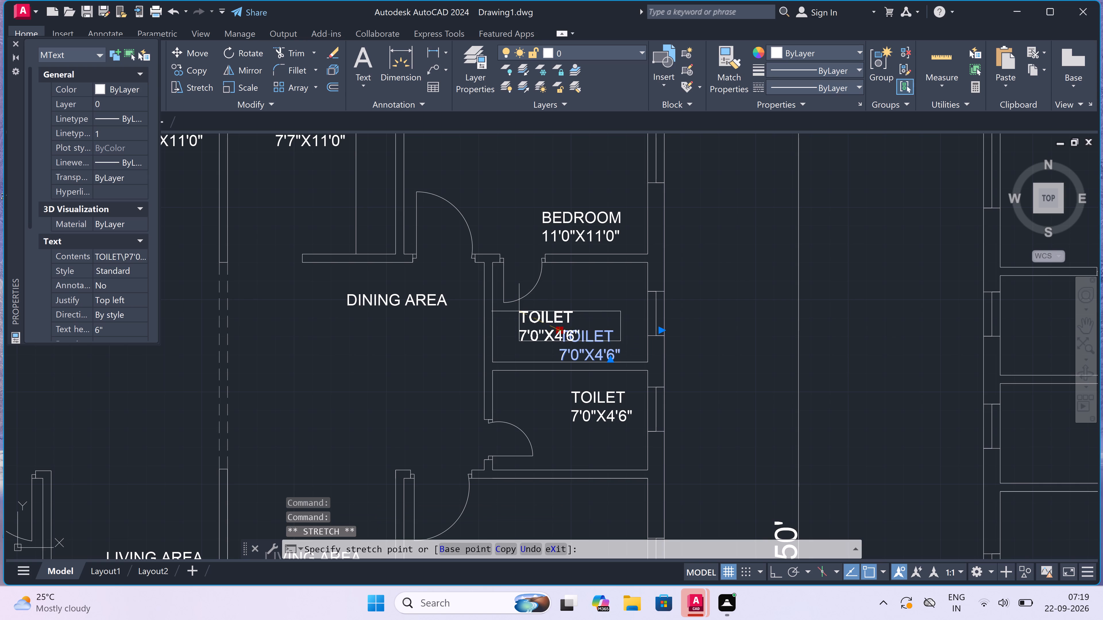
click(518, 311)
key(Escape)
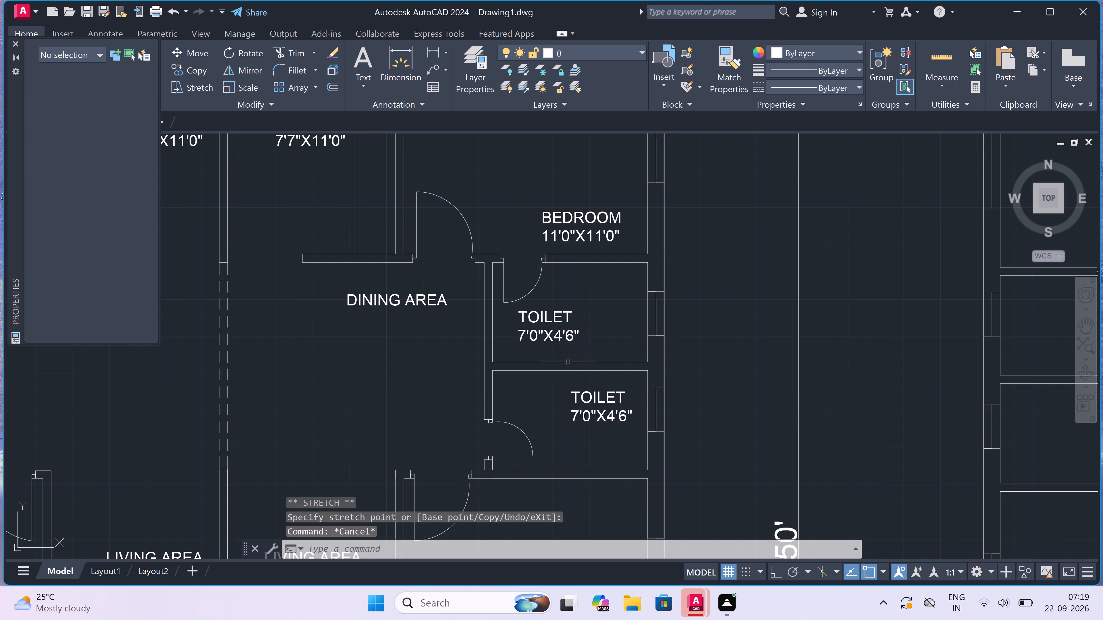
Move the right unit's lower TOILET 7'0"X4'6" label up and left, roughly in line beneath the upper toilet label.
click(585, 392)
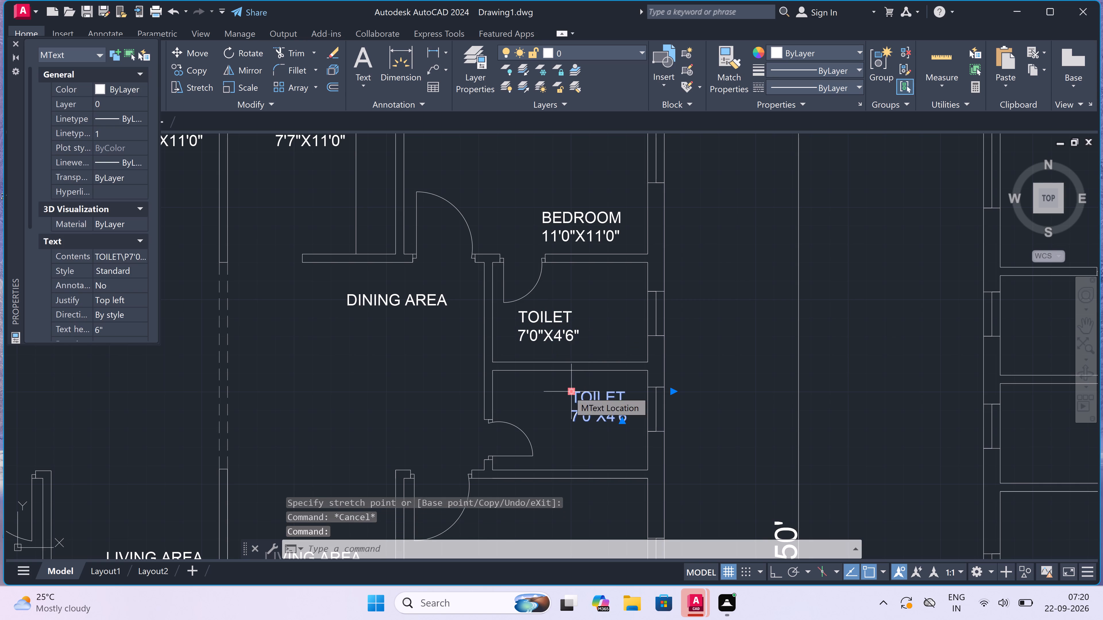
click(567, 391)
click(558, 386)
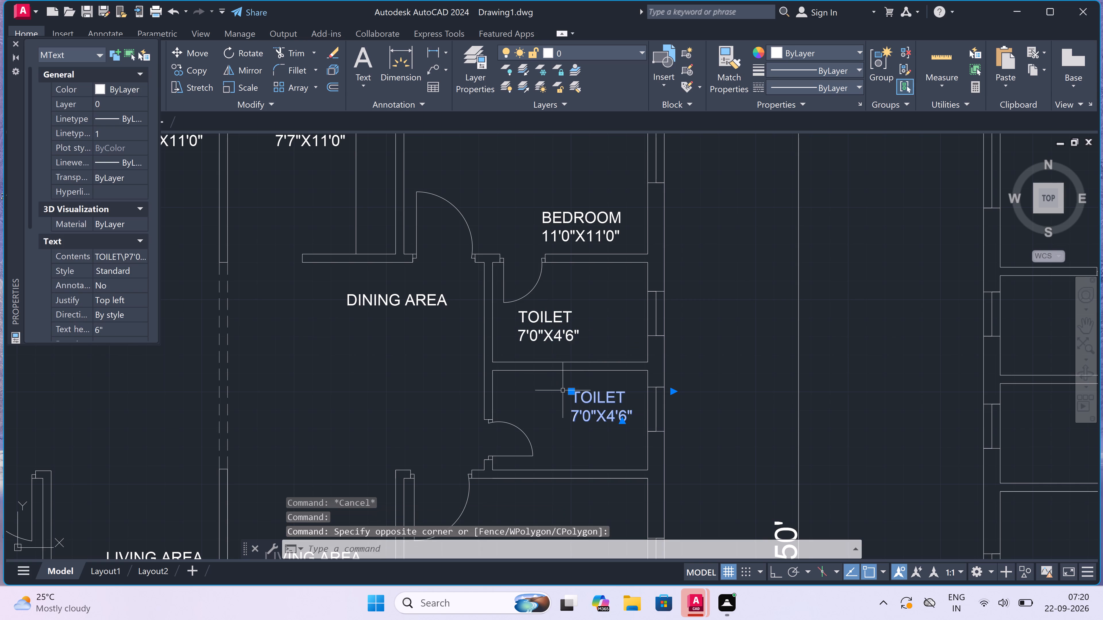
click(573, 388)
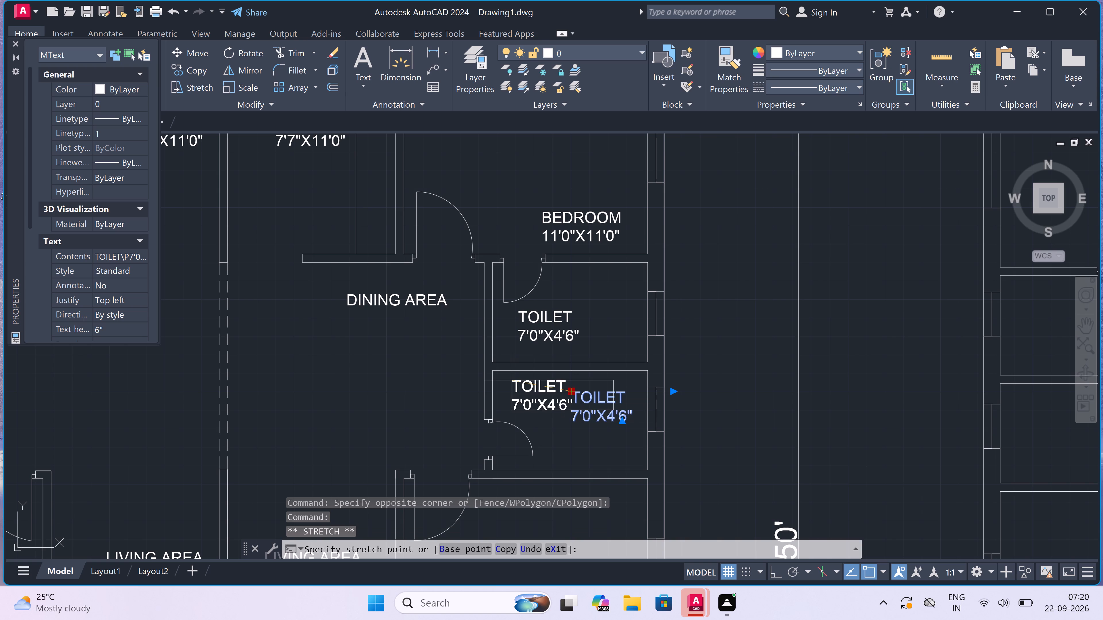
click(517, 381)
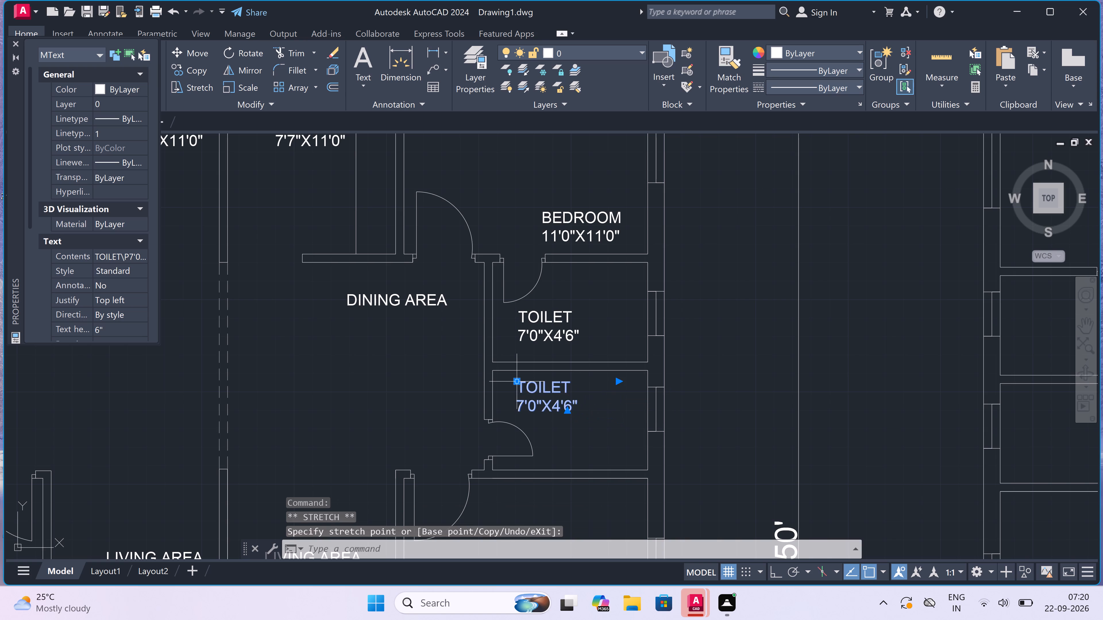
key(Escape)
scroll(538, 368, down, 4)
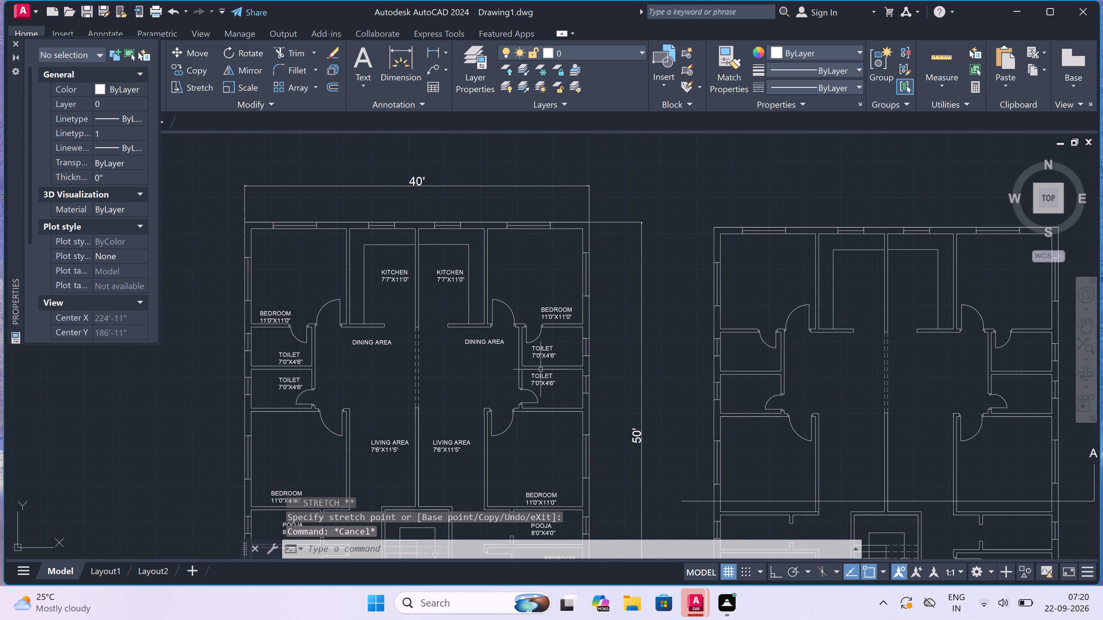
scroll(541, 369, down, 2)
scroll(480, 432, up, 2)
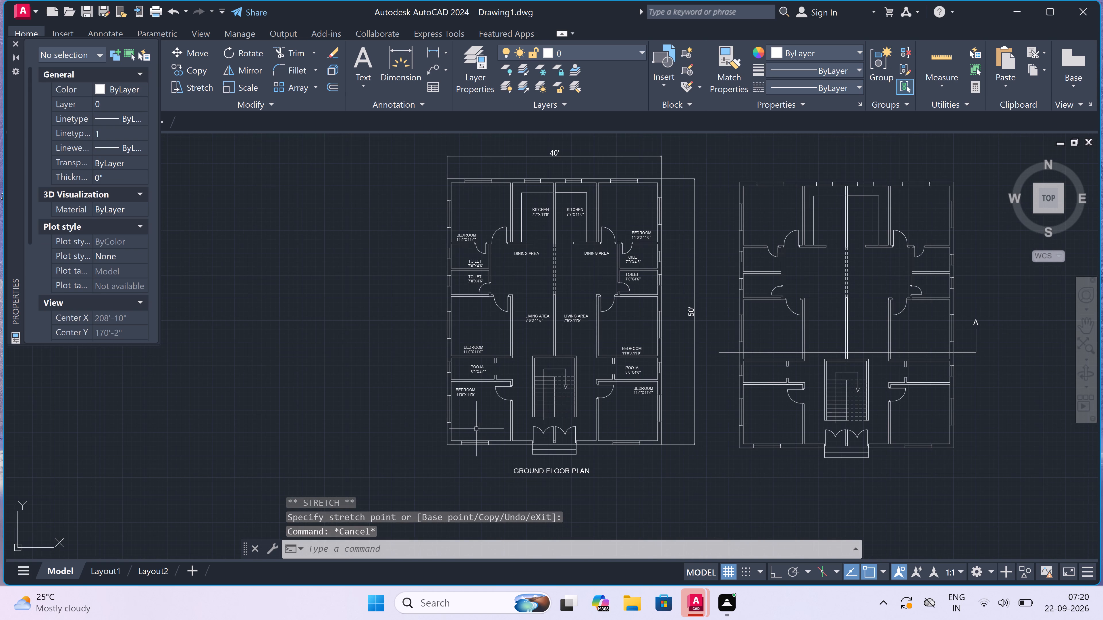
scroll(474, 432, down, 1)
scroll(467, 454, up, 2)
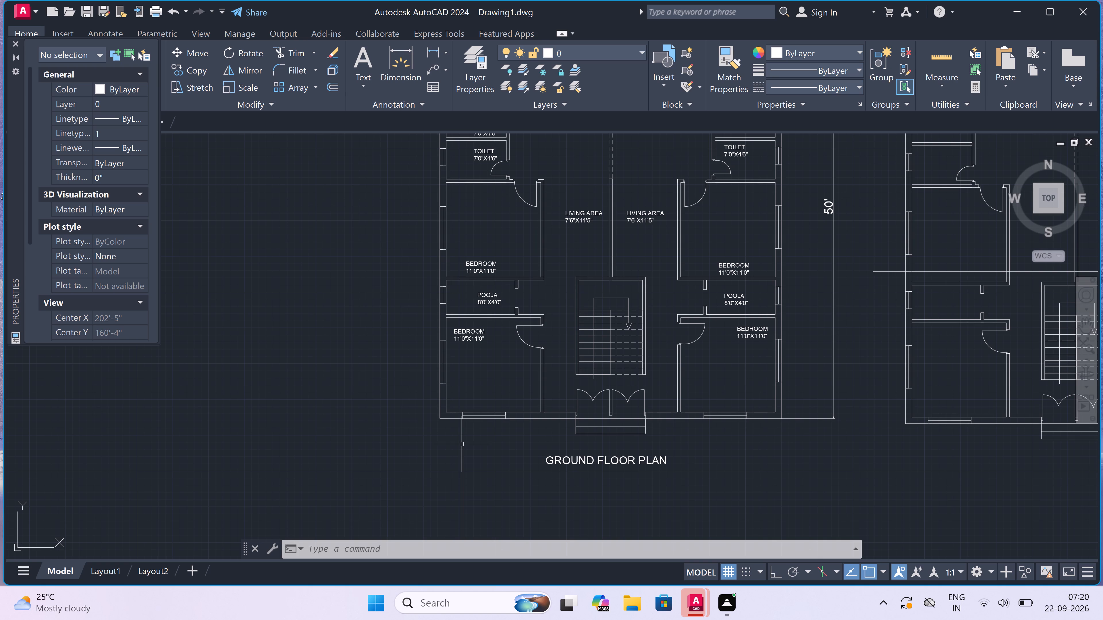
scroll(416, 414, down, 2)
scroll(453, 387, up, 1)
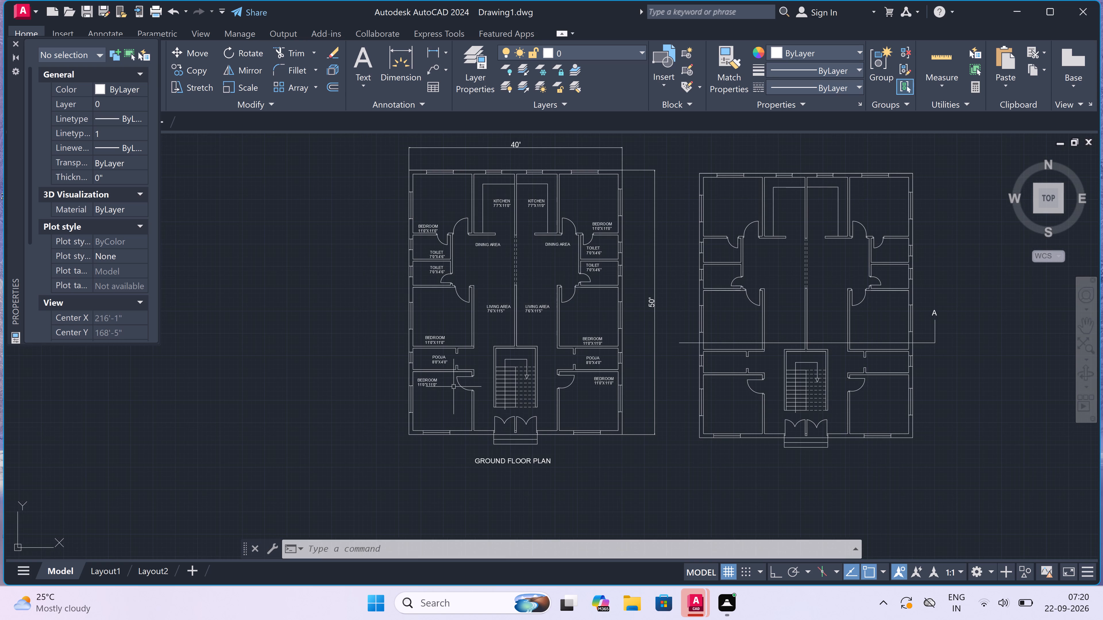
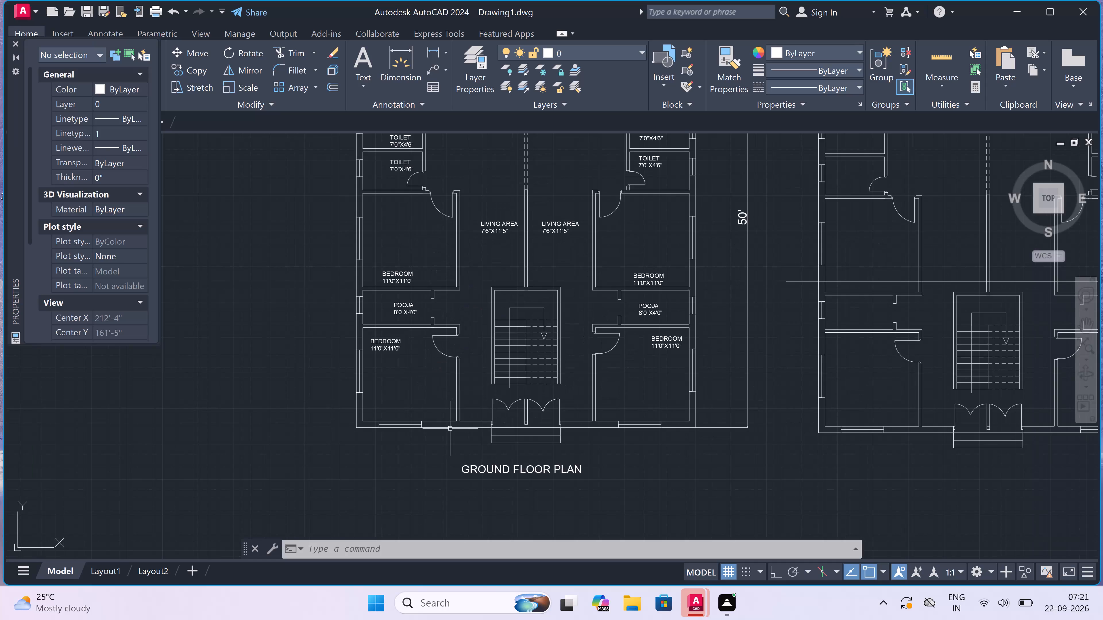
In the original plan, draw vertical construction lines through the left outer corner, both front window edges of the left bedroom and the entrance steps' left edge.
scroll(430, 456, up, 1)
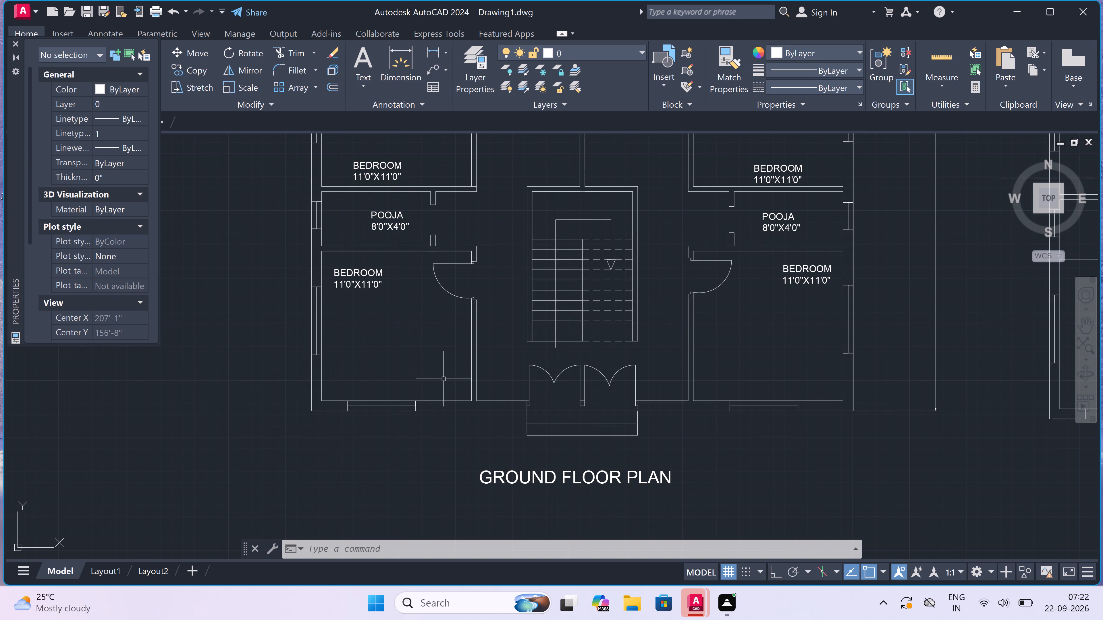
text(XL)
key(space)
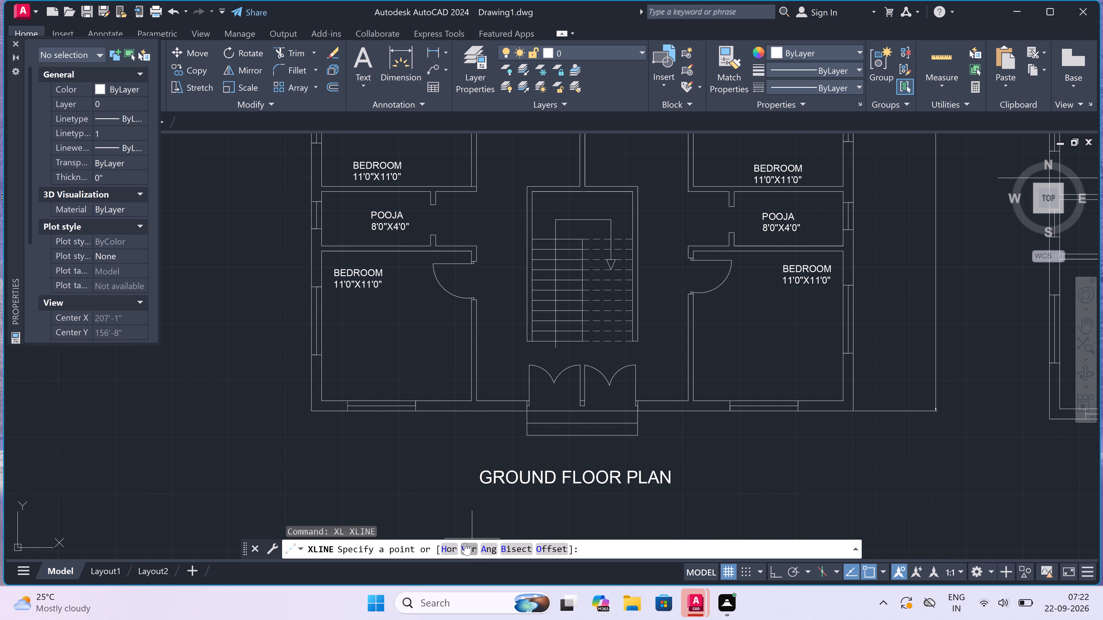
click(467, 544)
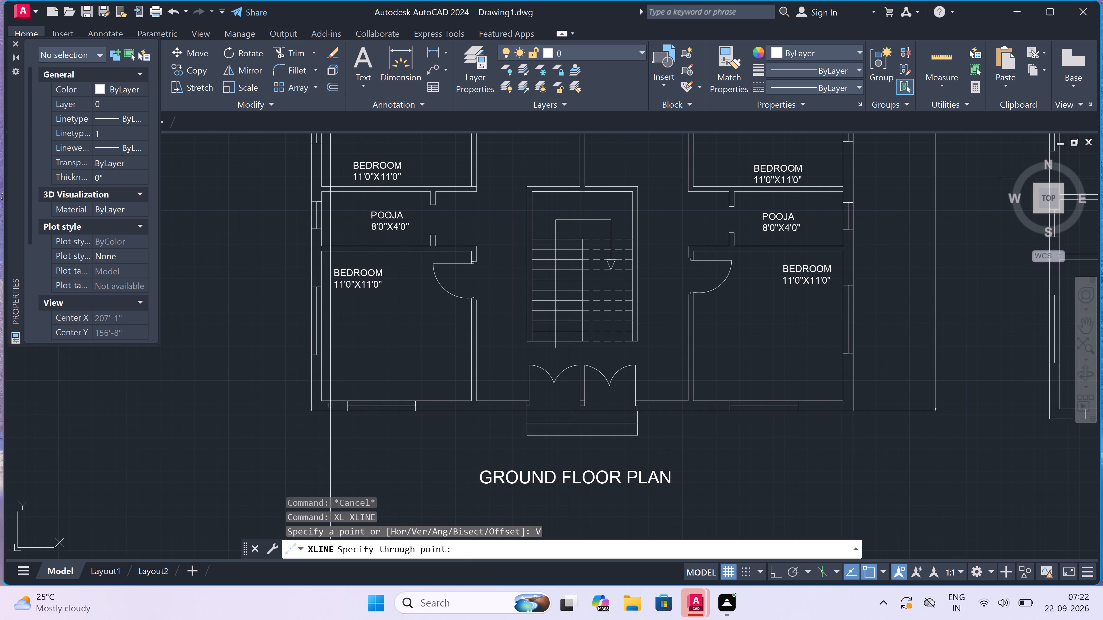
drag(311, 414, 315, 415)
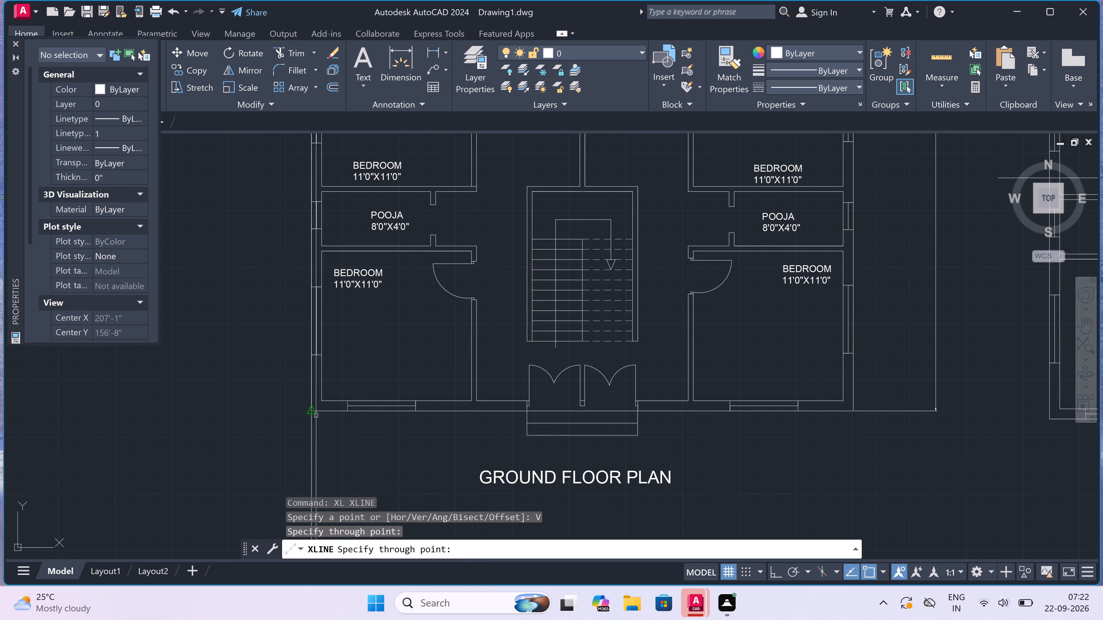
click(345, 414)
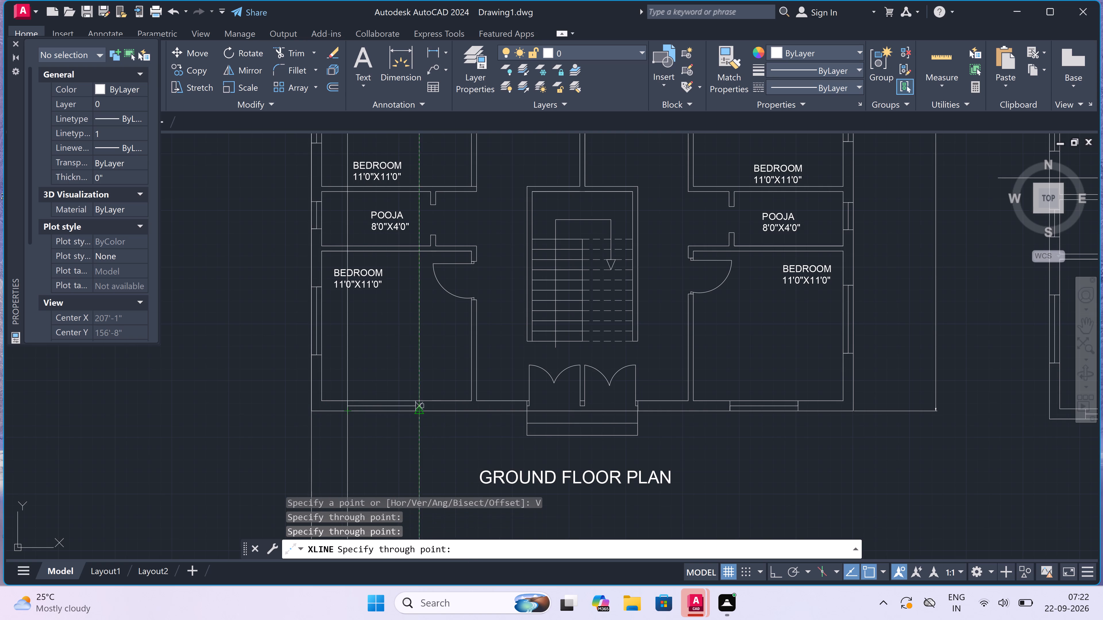
click(414, 412)
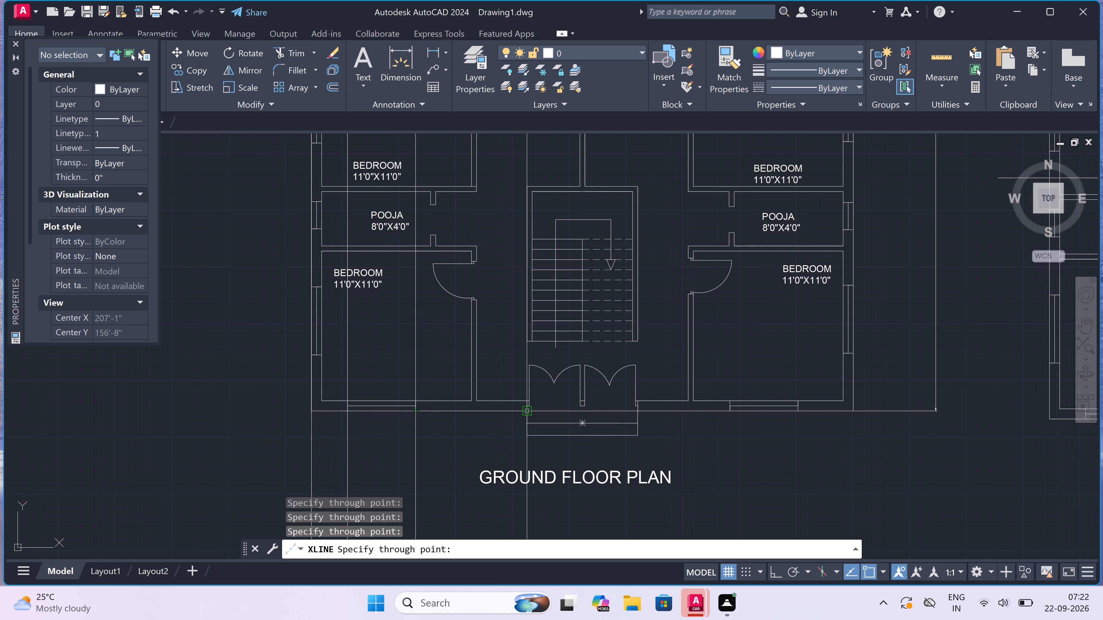
click(528, 413)
Continue the vertical construction lines through the entrance steps' right edge, both front window edges of the right bedroom and the right outer corner.
scroll(510, 416, down, 2)
scroll(562, 423, up, 3)
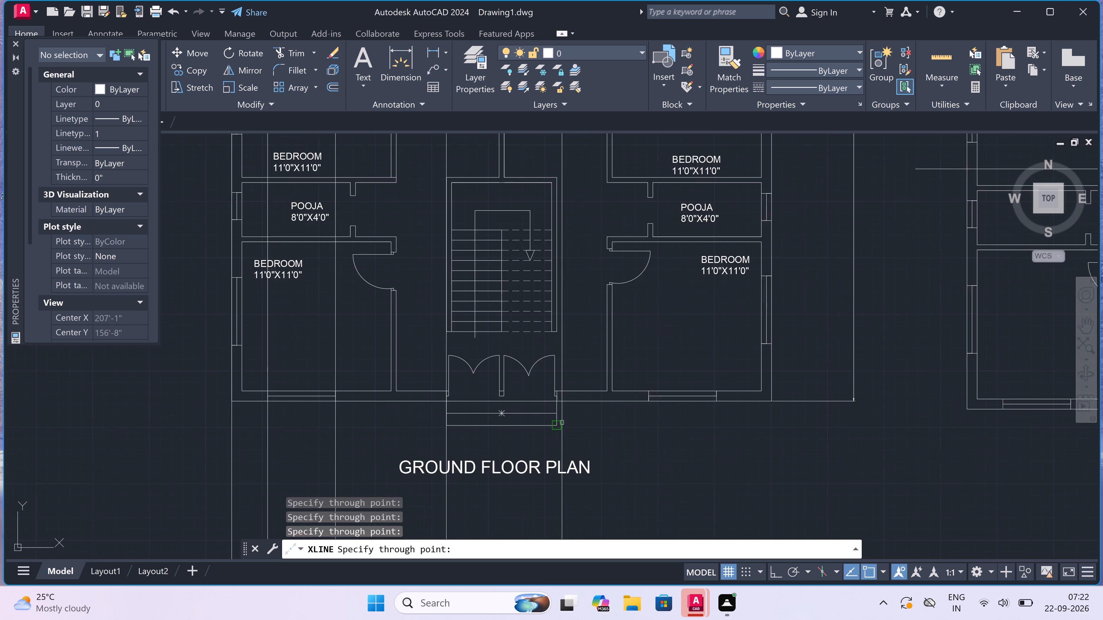
scroll(546, 395, up, 1)
click(560, 382)
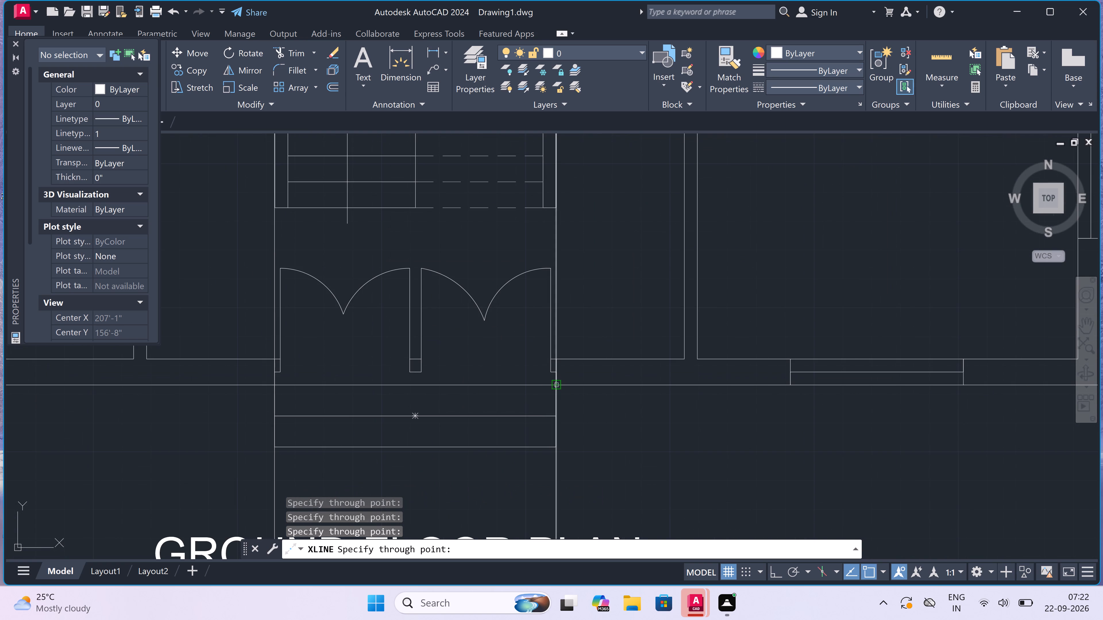
scroll(560, 382, down, 2)
scroll(664, 370, up, 1)
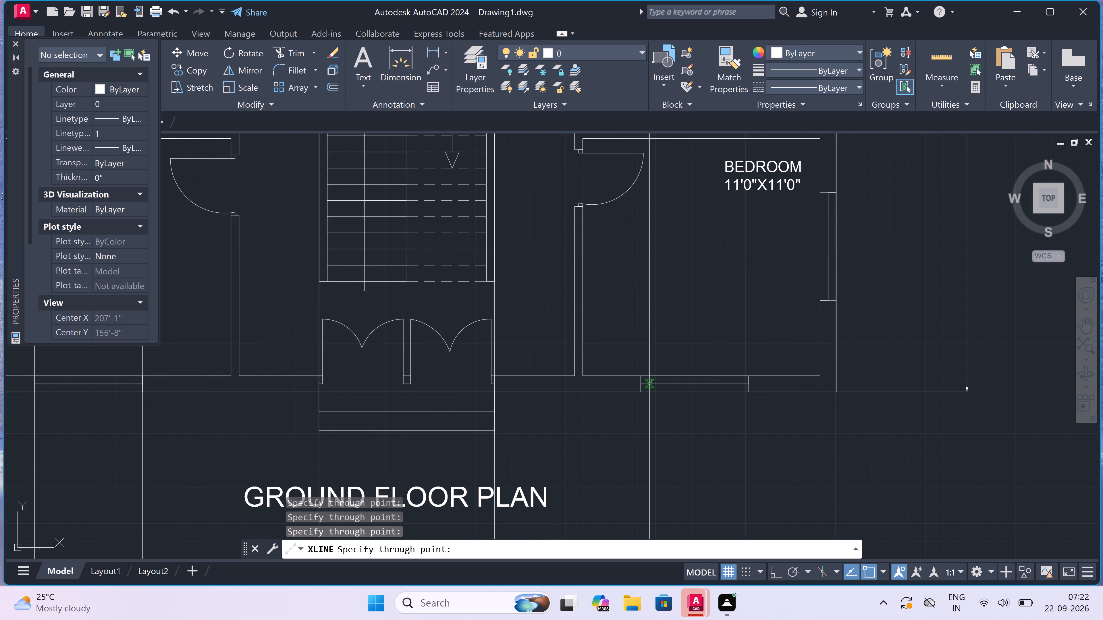
click(641, 397)
scroll(641, 397, down, 2)
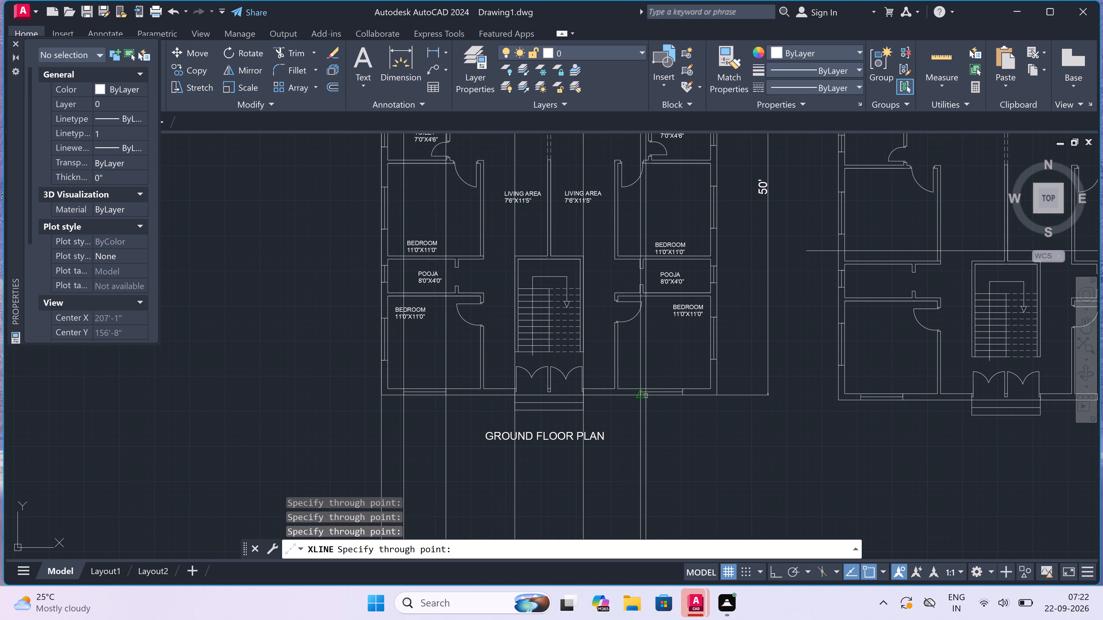
scroll(678, 396, up, 2)
click(688, 393)
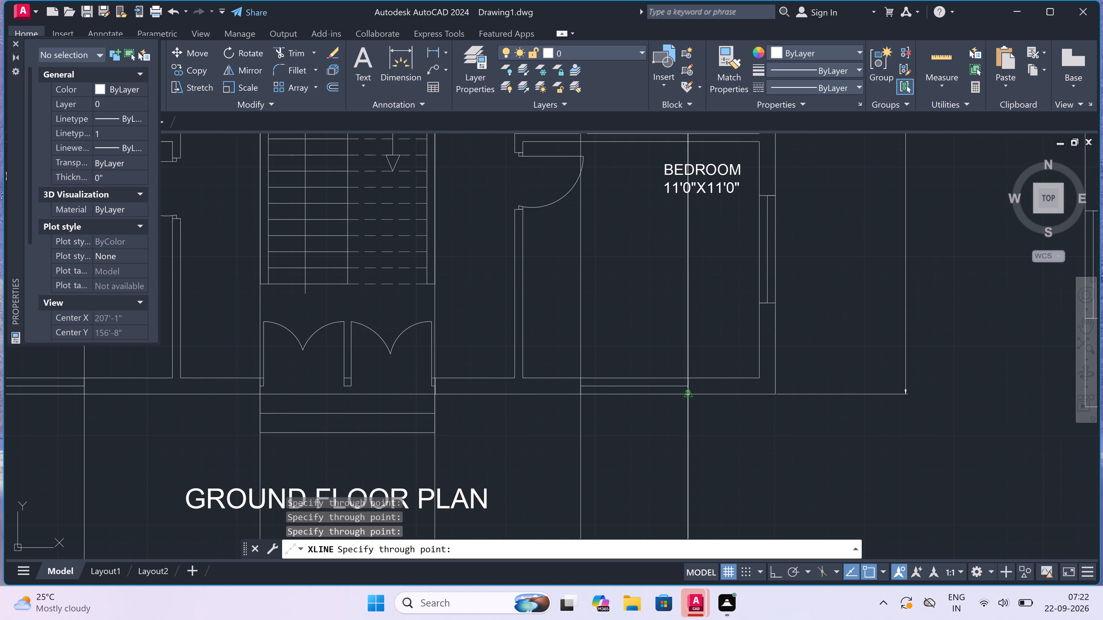
click(775, 387)
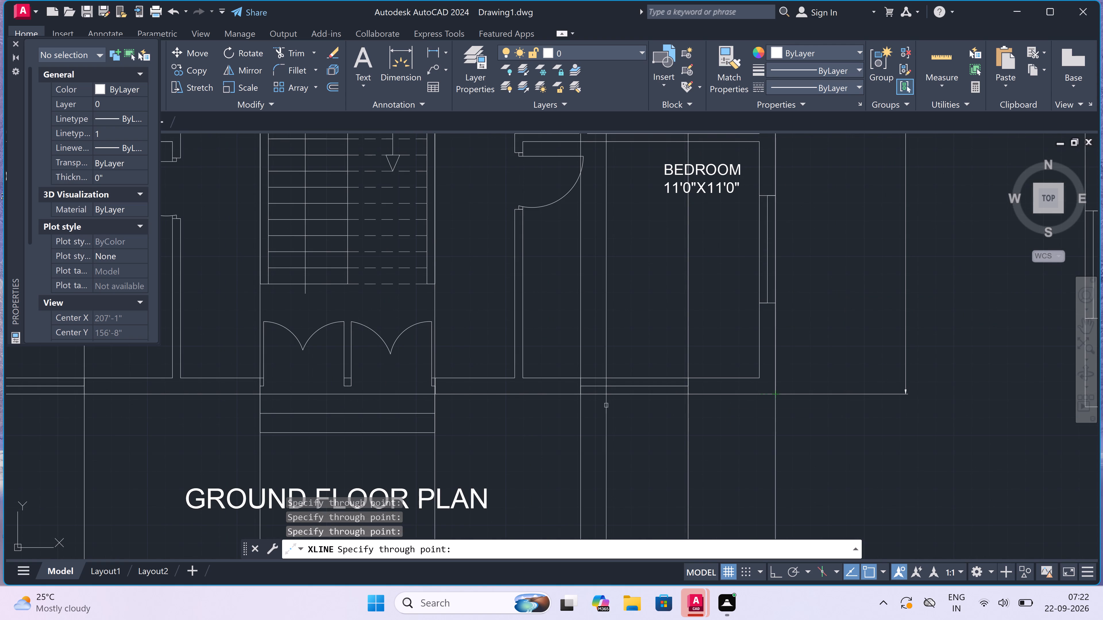
In the duplicate plan, add vertical construction lines where the section line crosses both faces of the left outer wall and the left bedroom's inner wall.
scroll(600, 405, down, 4)
scroll(695, 318, up, 3)
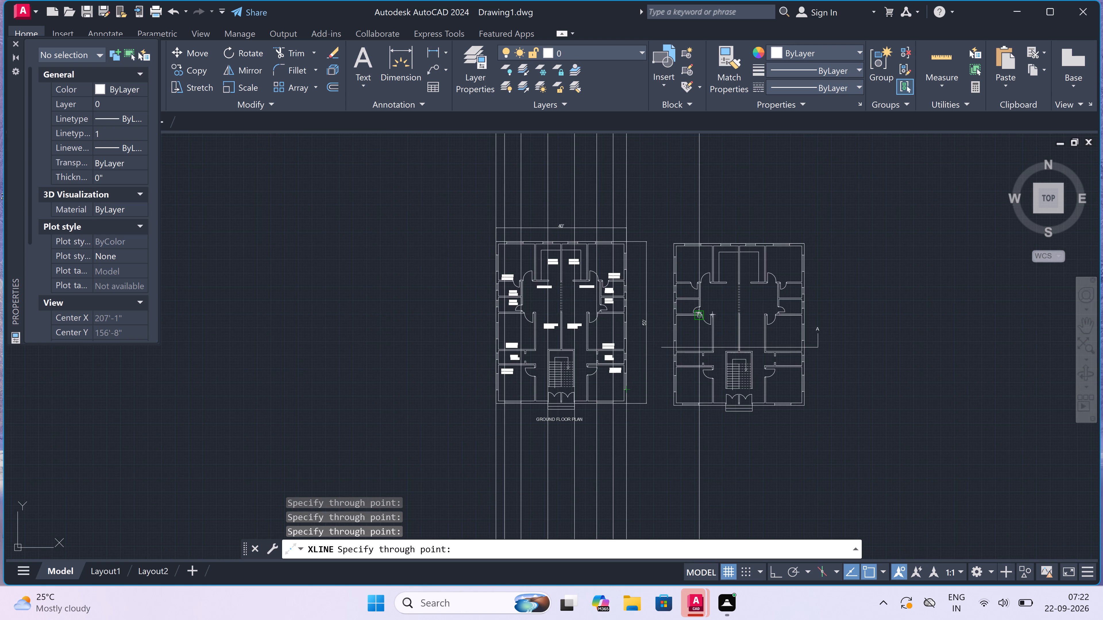
scroll(666, 356, down, 2)
scroll(647, 392, up, 2)
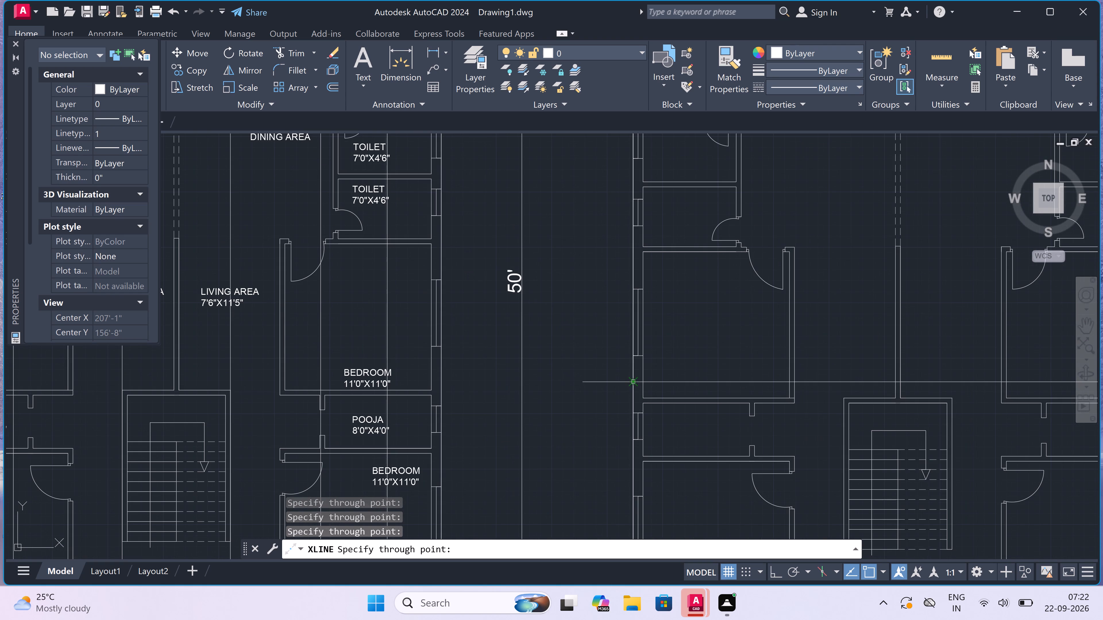
click(634, 379)
click(642, 379)
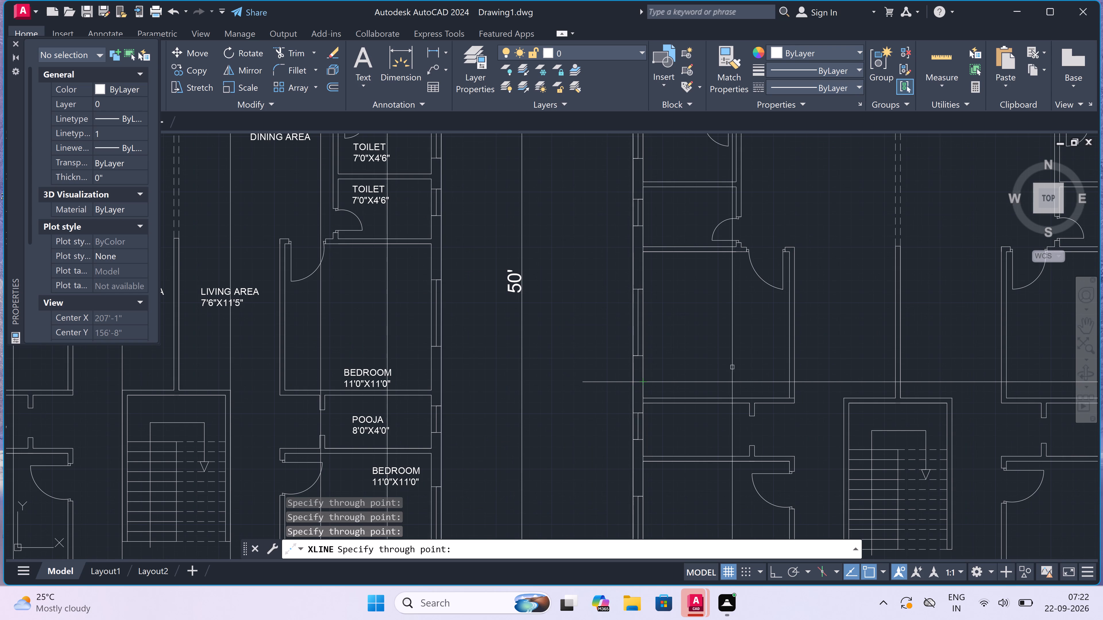
click(790, 384)
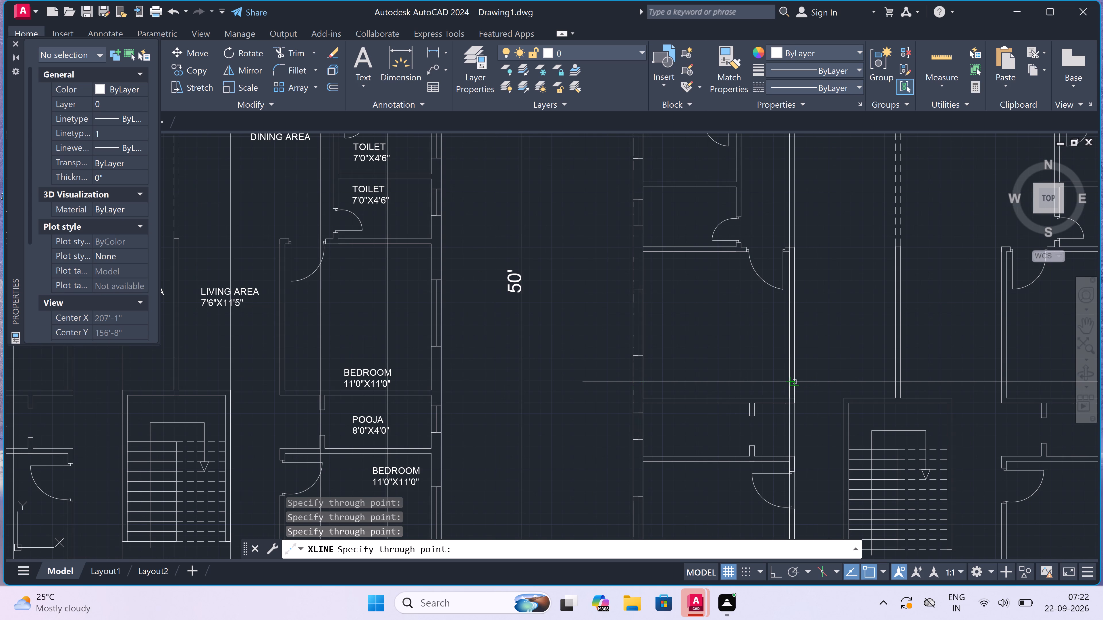
click(795, 385)
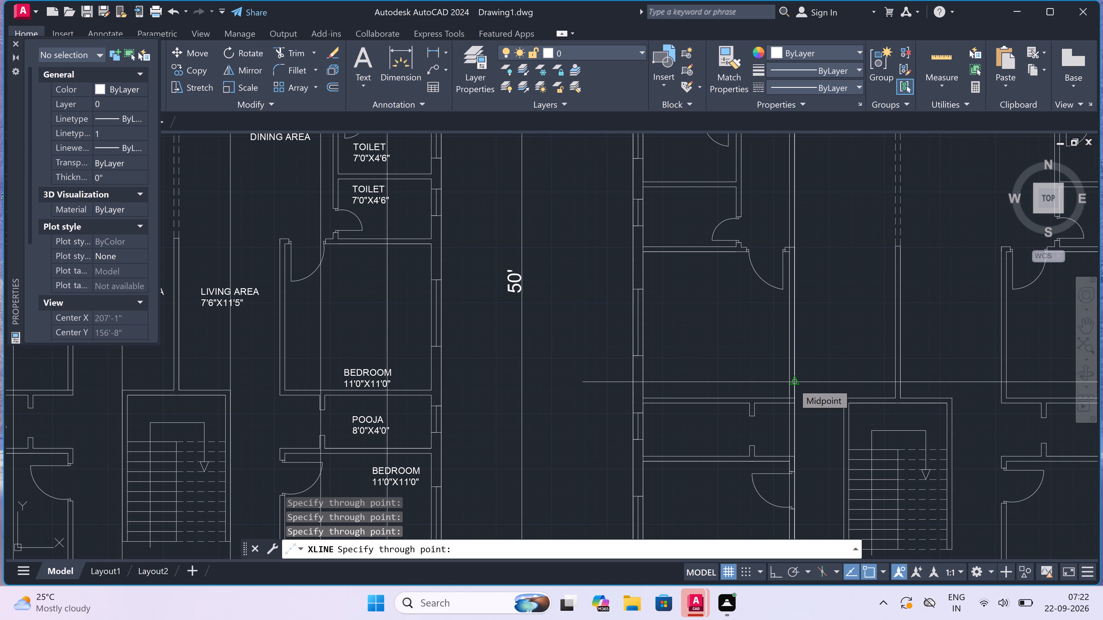
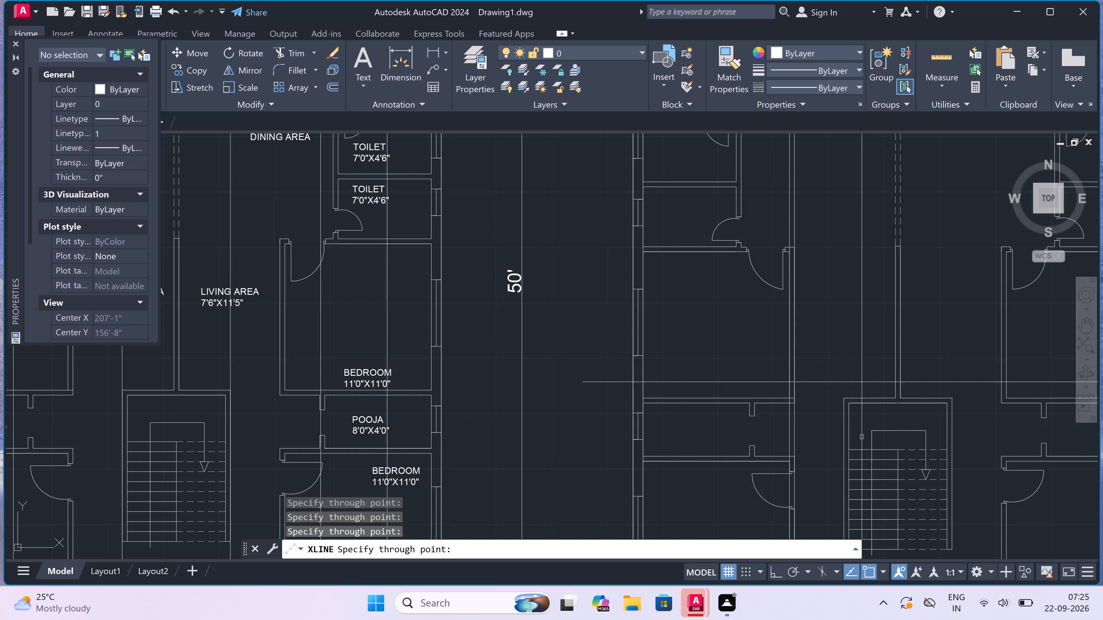
In the duplicate plan, add vertical construction lines where the section line crosses both faces of the central wall above the staircase.
scroll(746, 447, down, 2)
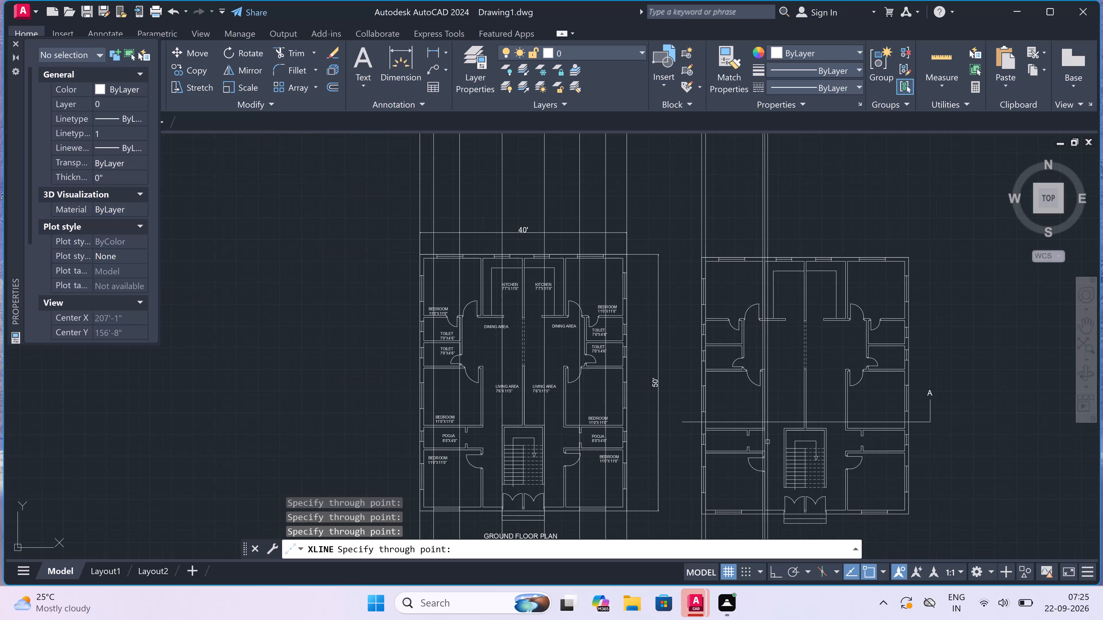
scroll(774, 441, up, 1)
scroll(817, 425, up, 2)
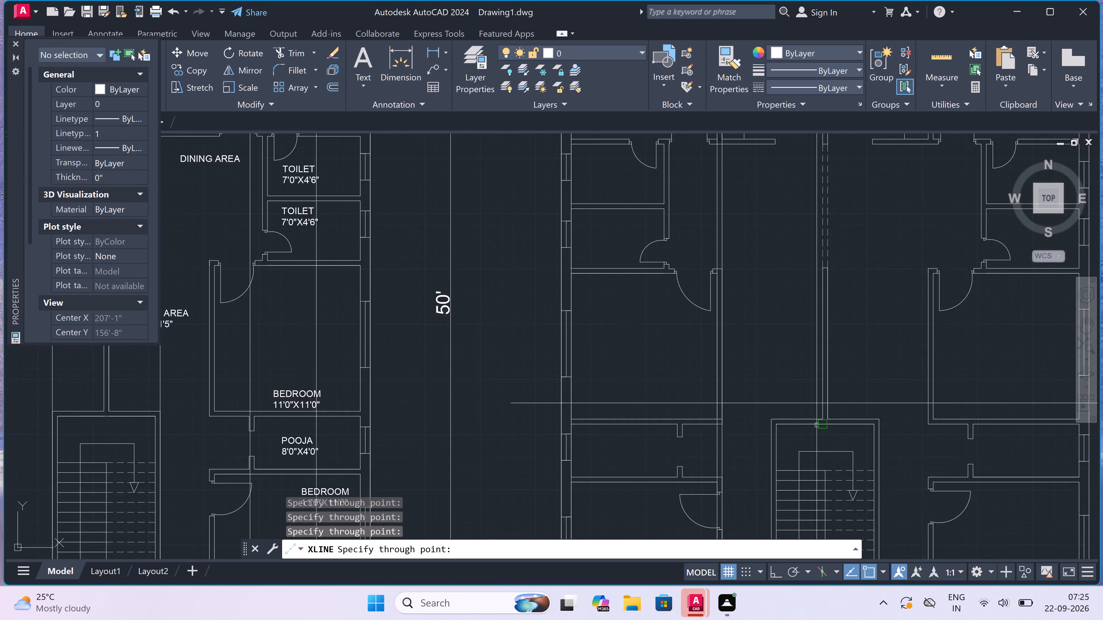
scroll(817, 425, up, 1)
scroll(843, 372, down, 2)
scroll(784, 403, down, 2)
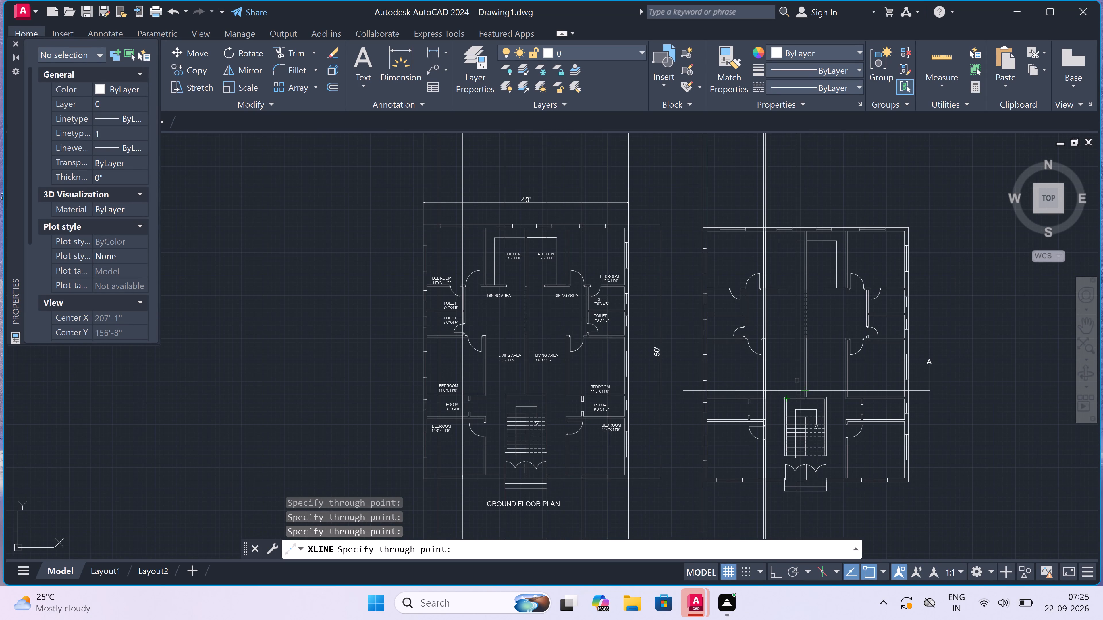
scroll(804, 384, up, 4)
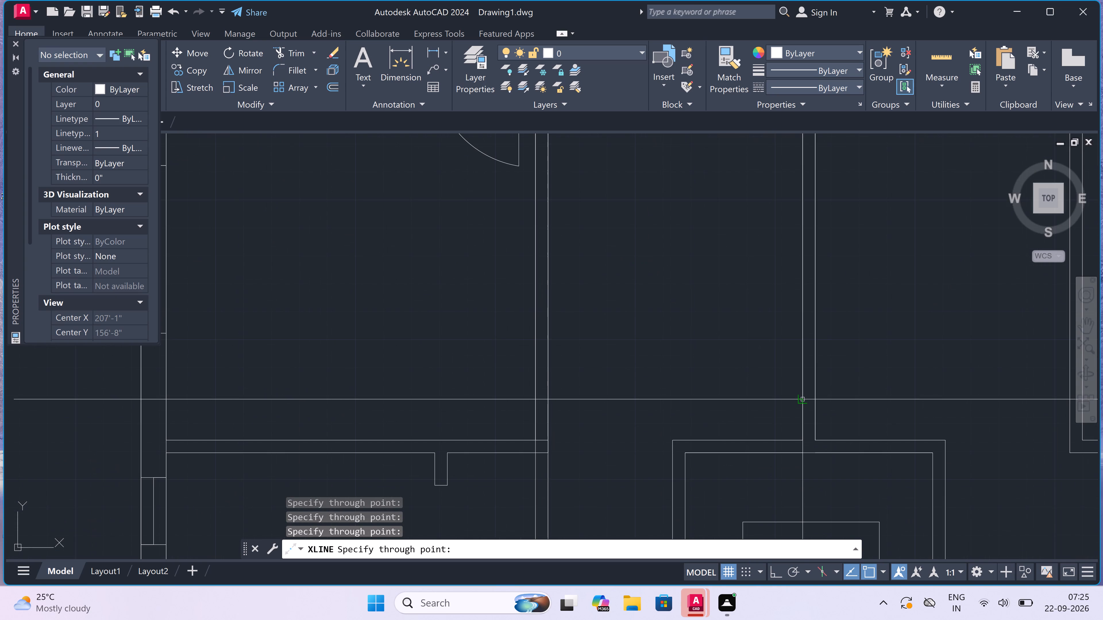
click(801, 401)
click(813, 398)
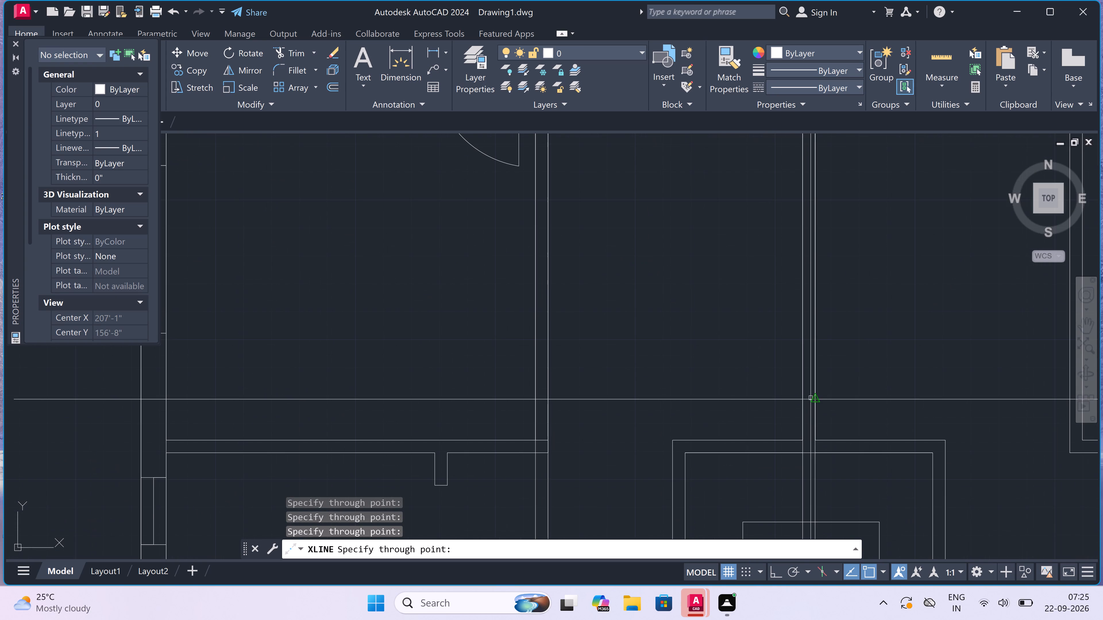
Add vertical construction lines where the section line crosses both faces of the right bedroom's inner wall and the right outer wall.
scroll(725, 404, down, 2)
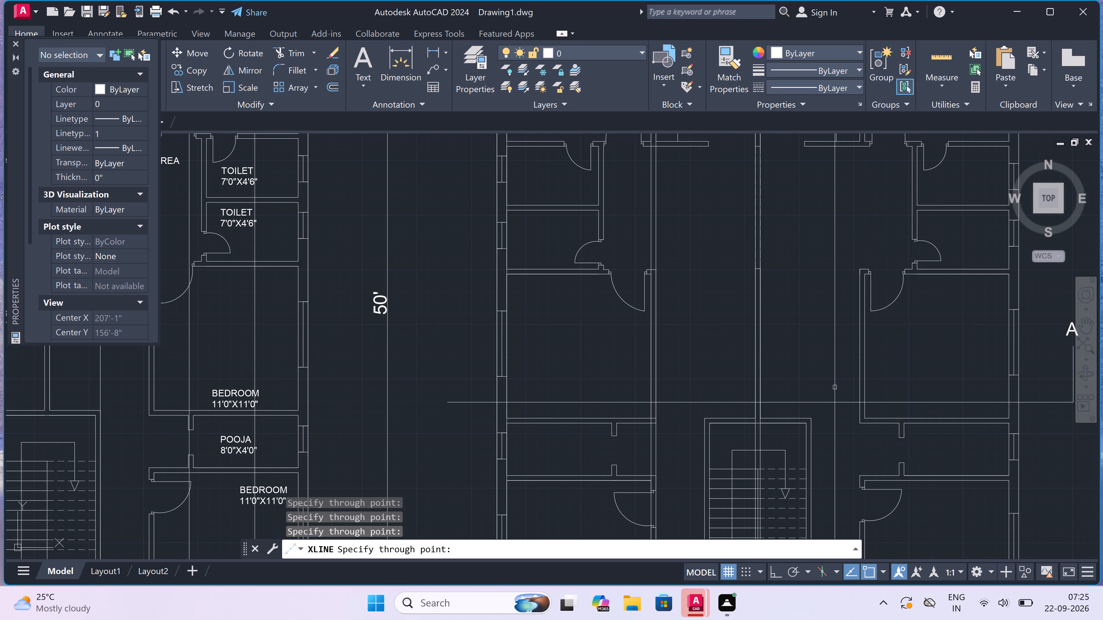
scroll(858, 403, up, 3)
click(858, 403)
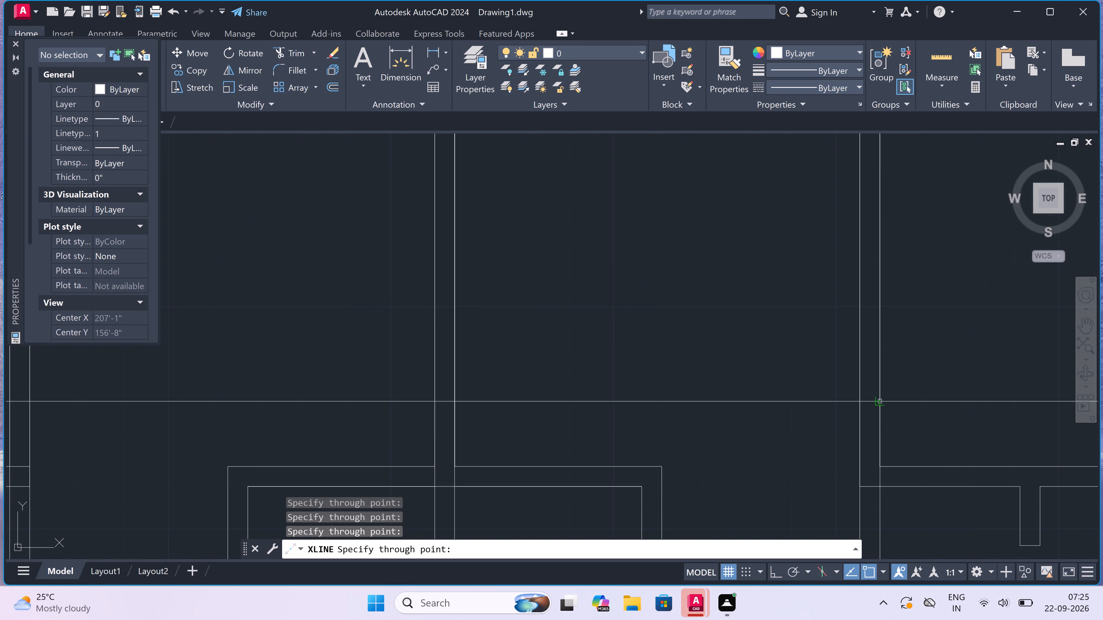
drag(882, 403, 878, 405)
scroll(750, 428, down, 3)
scroll(776, 415, down, 1)
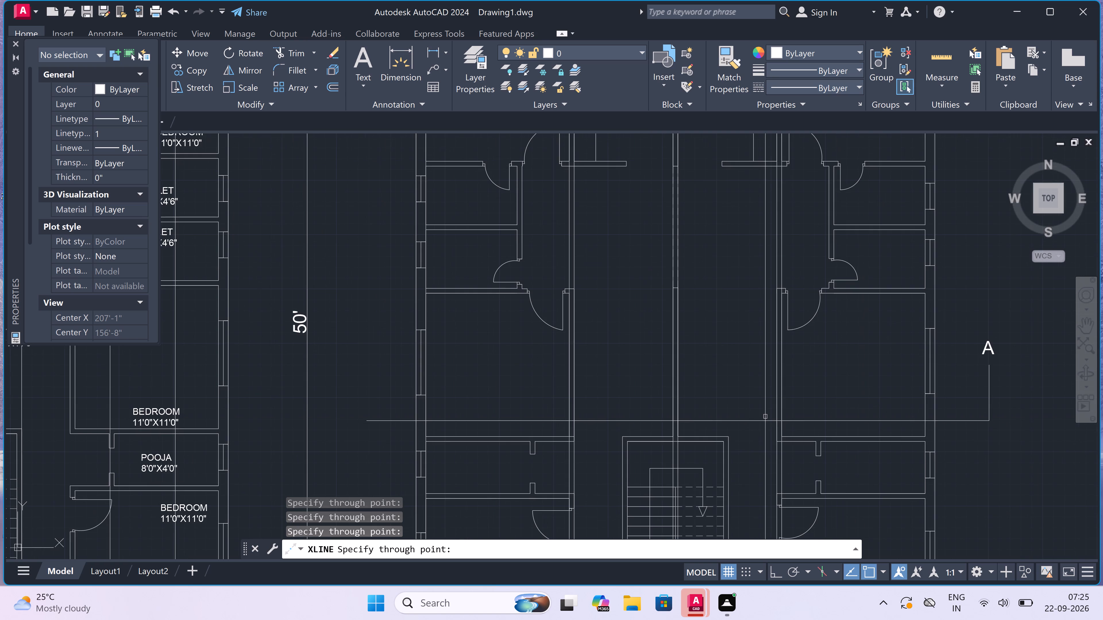
scroll(874, 413, up, 2)
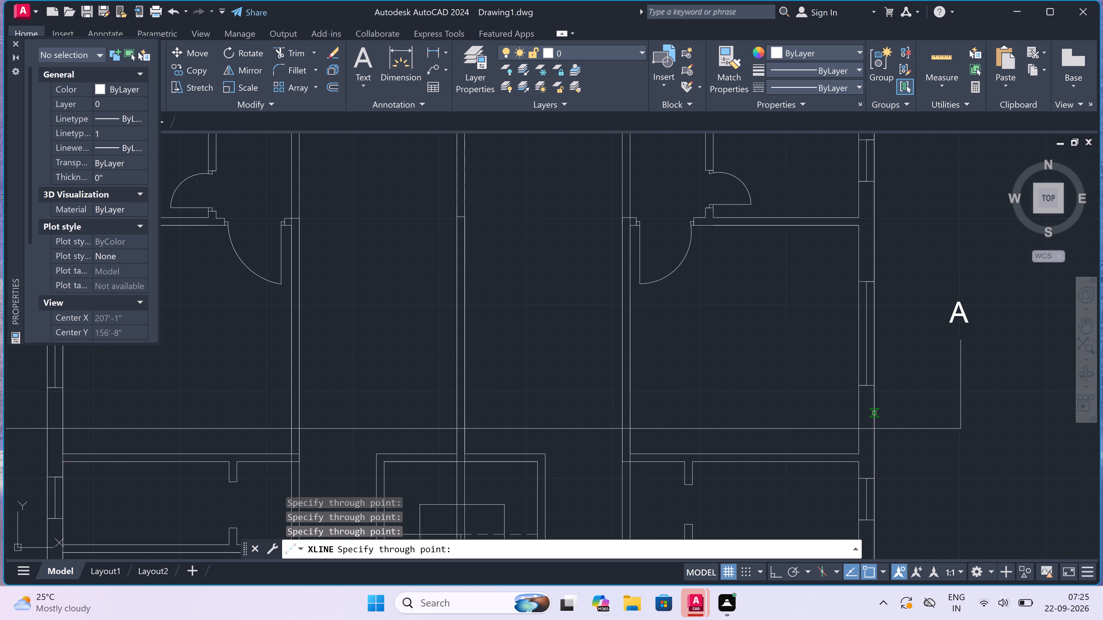
click(876, 433)
click(862, 431)
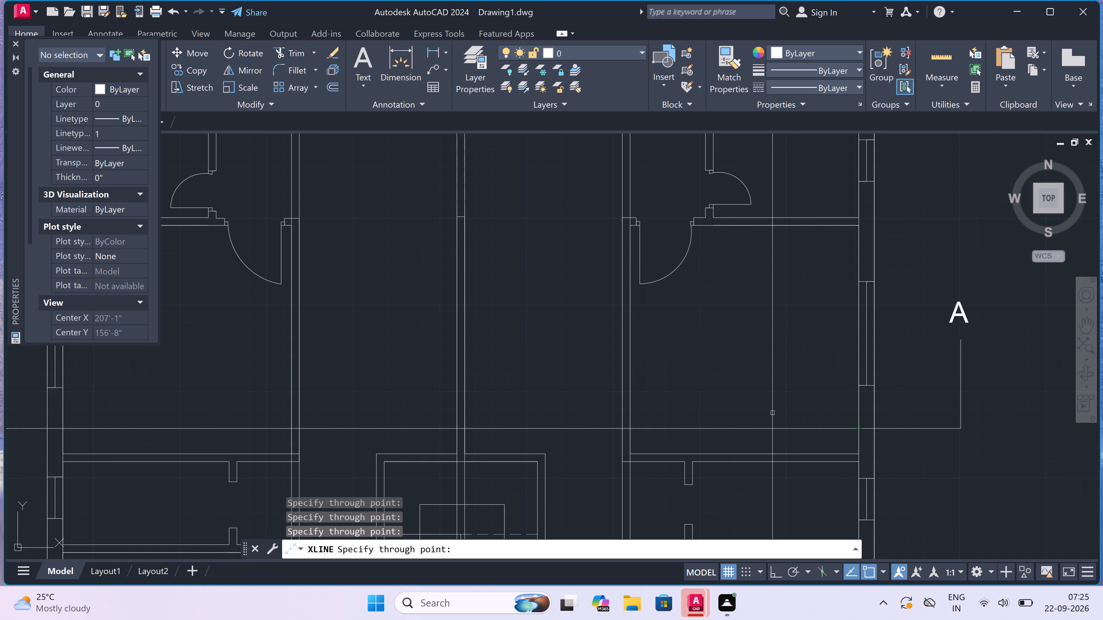
key(Escape)
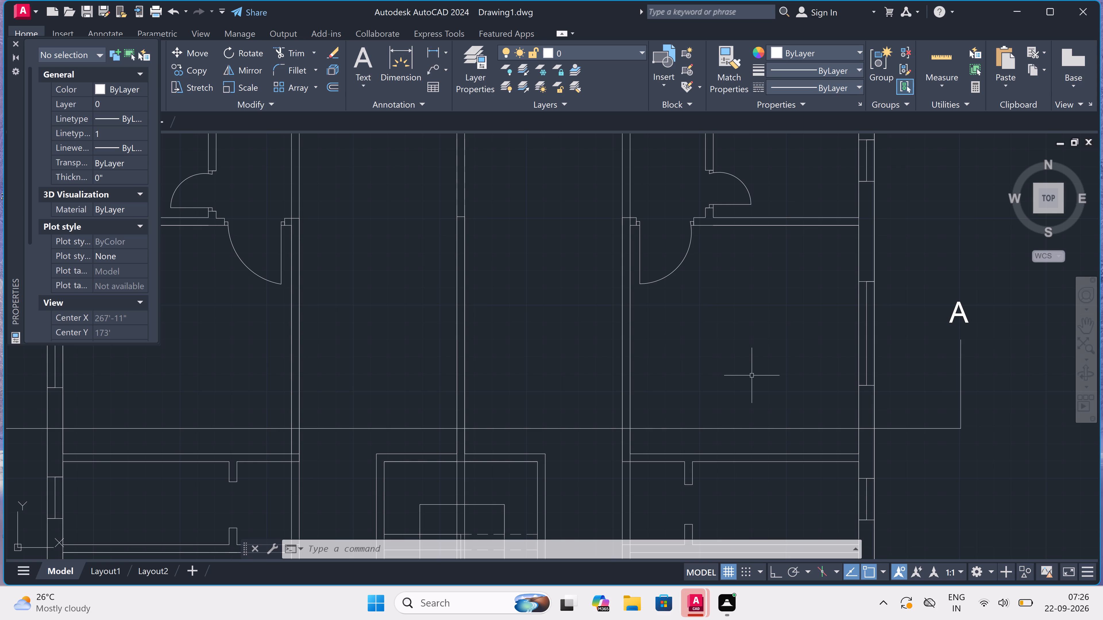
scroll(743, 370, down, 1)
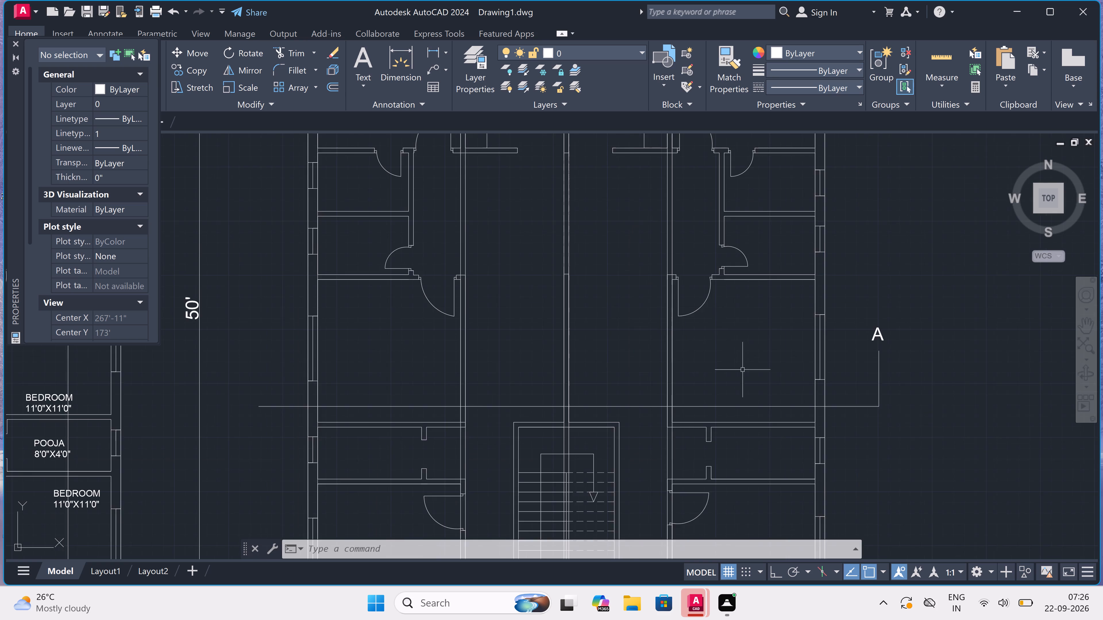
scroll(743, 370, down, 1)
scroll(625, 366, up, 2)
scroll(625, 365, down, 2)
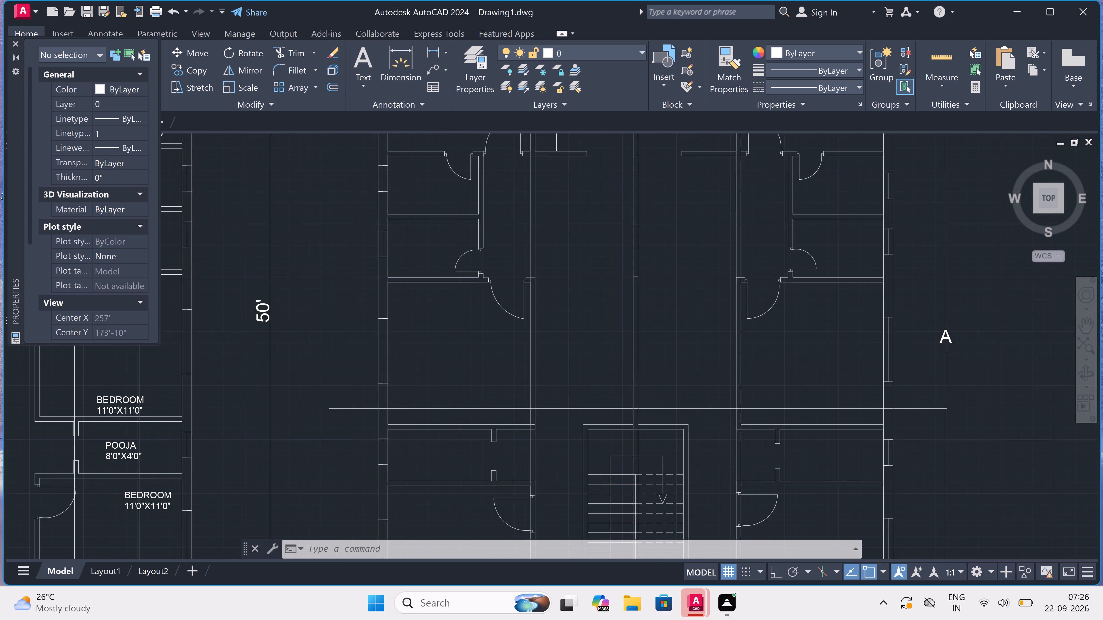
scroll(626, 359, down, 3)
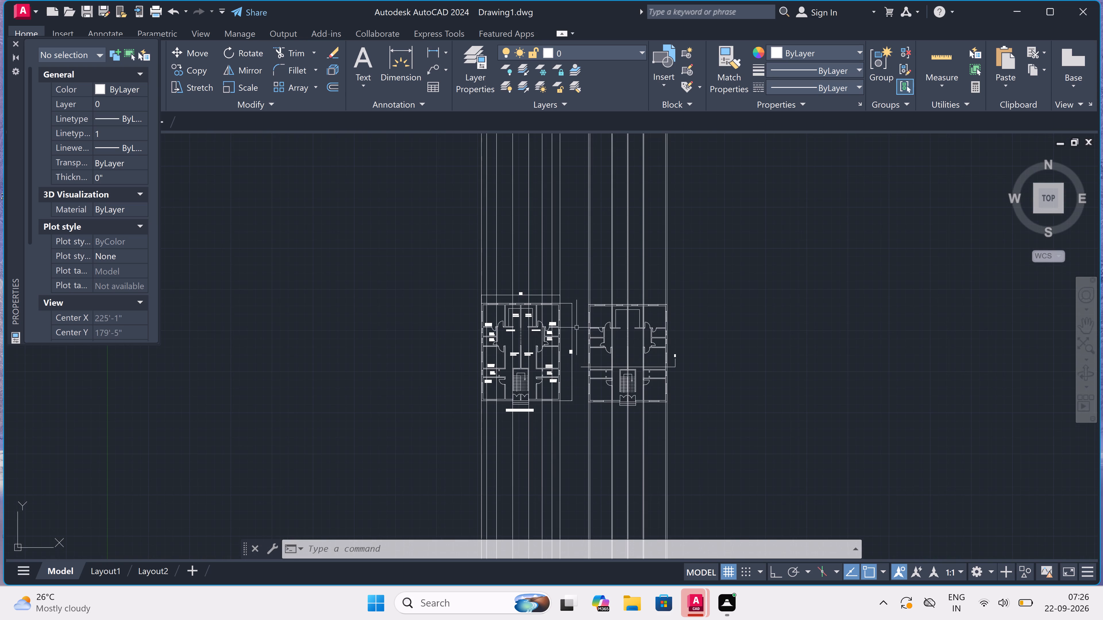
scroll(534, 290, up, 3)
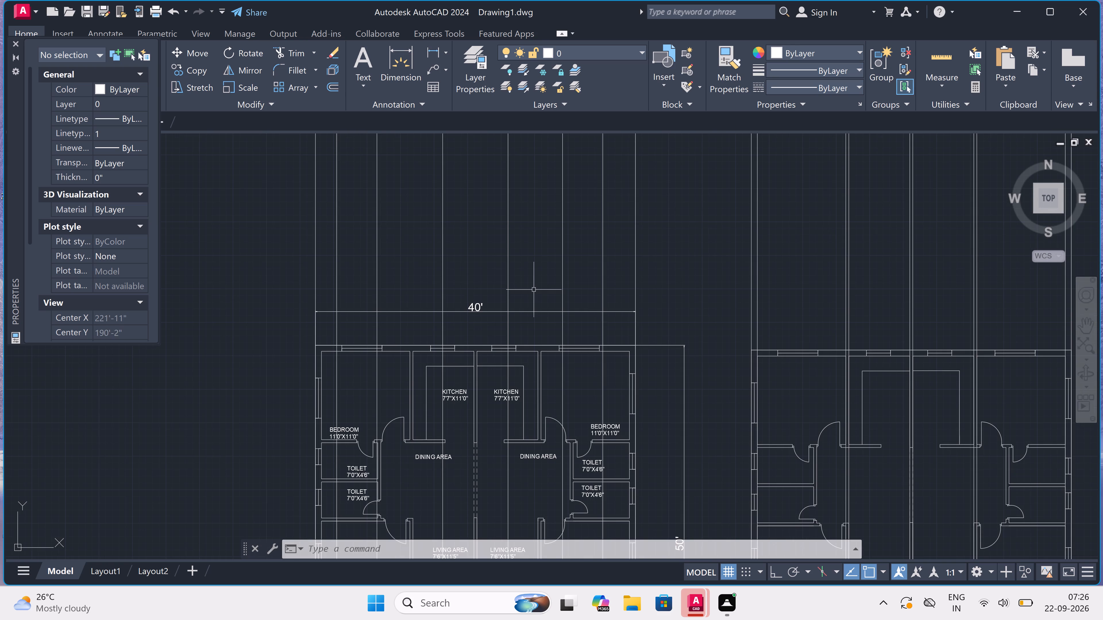
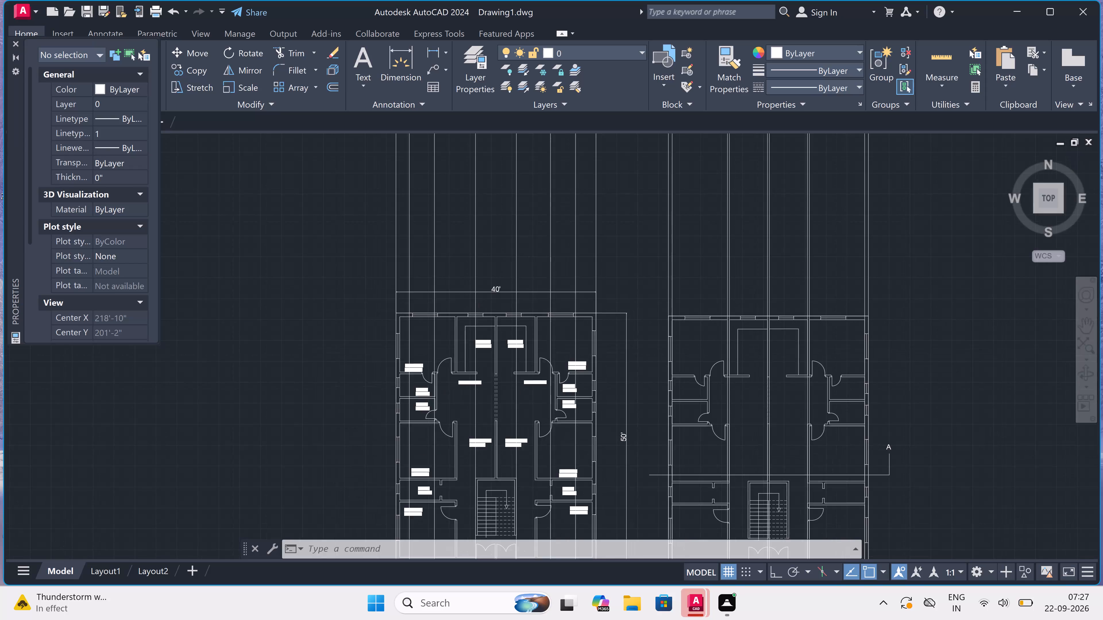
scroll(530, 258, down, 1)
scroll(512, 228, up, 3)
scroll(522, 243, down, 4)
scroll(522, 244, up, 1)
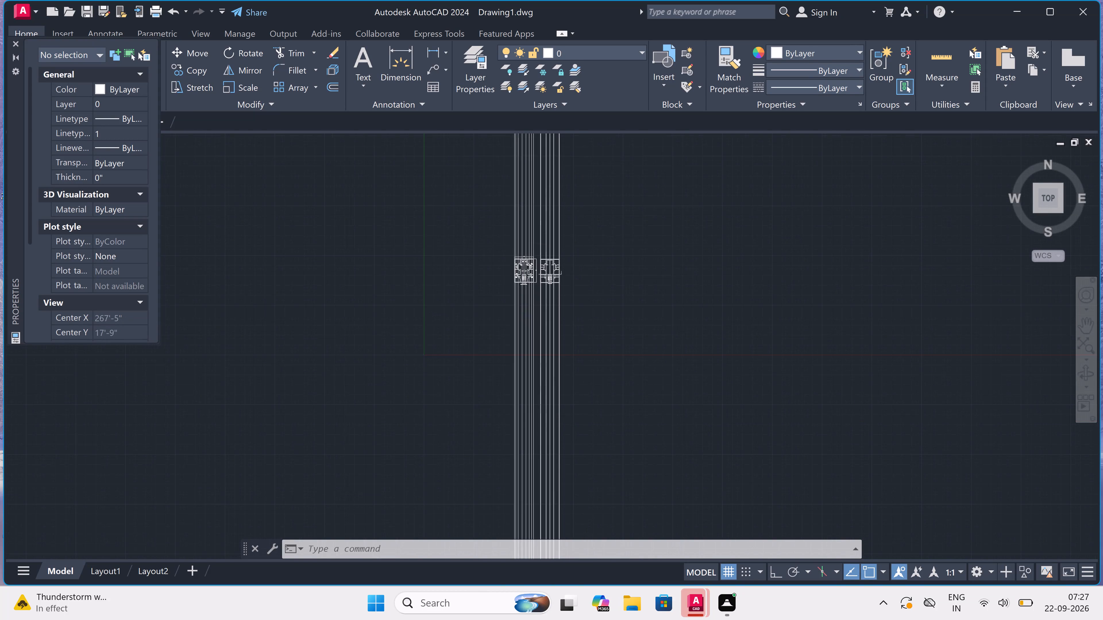
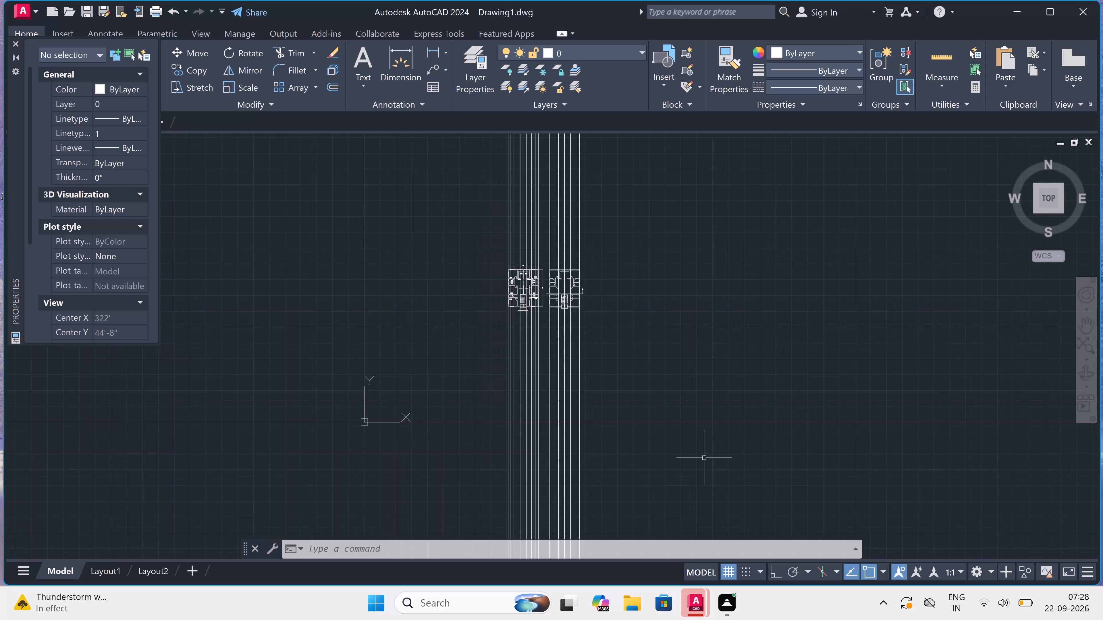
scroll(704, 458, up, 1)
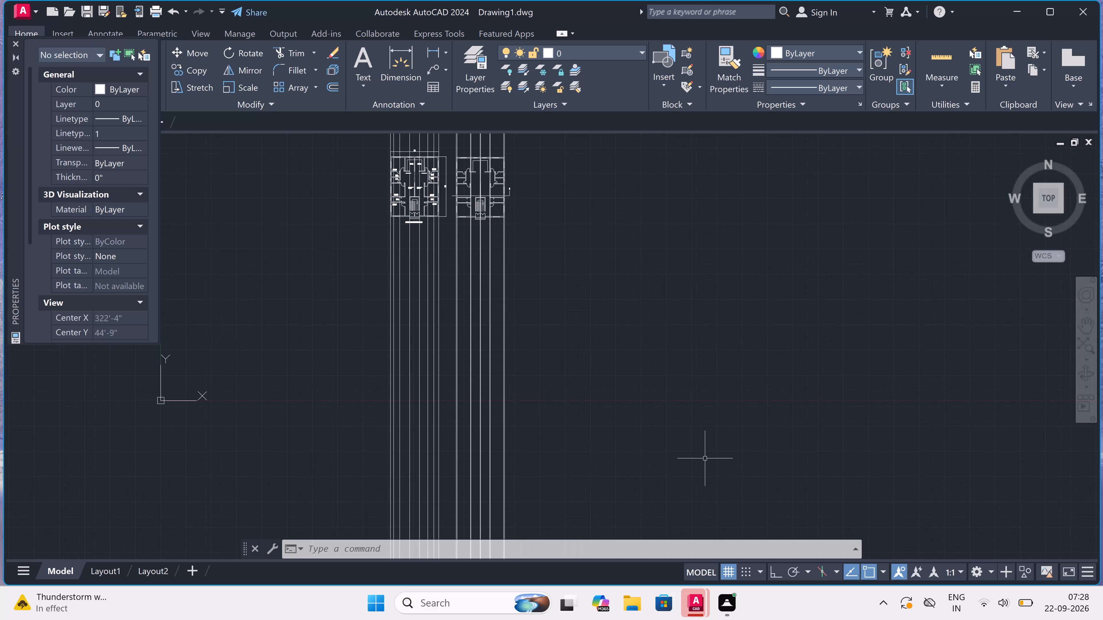
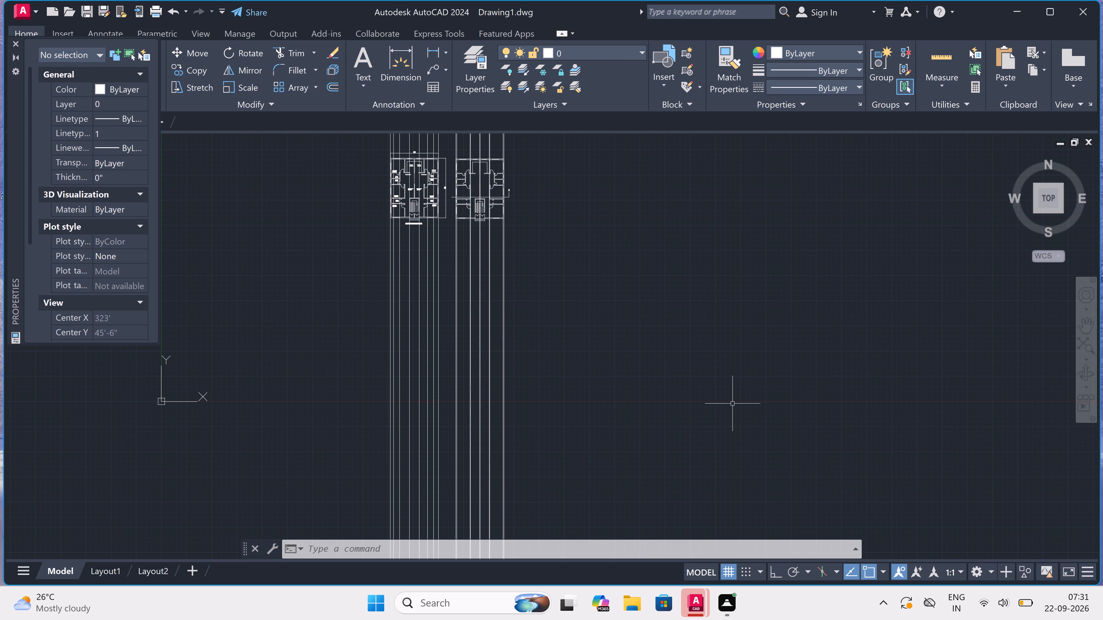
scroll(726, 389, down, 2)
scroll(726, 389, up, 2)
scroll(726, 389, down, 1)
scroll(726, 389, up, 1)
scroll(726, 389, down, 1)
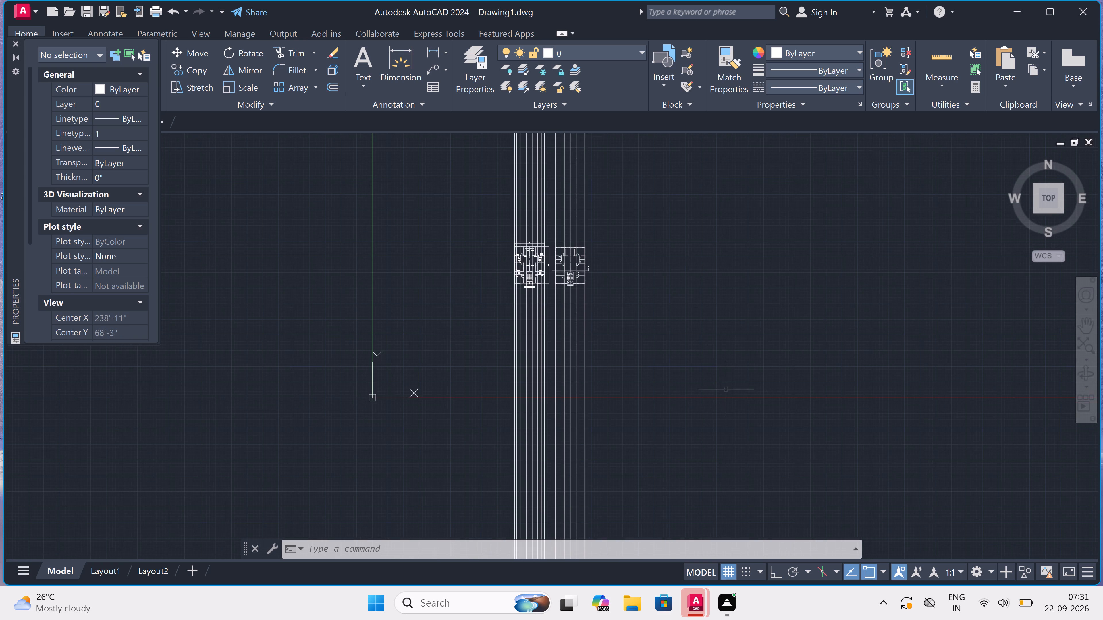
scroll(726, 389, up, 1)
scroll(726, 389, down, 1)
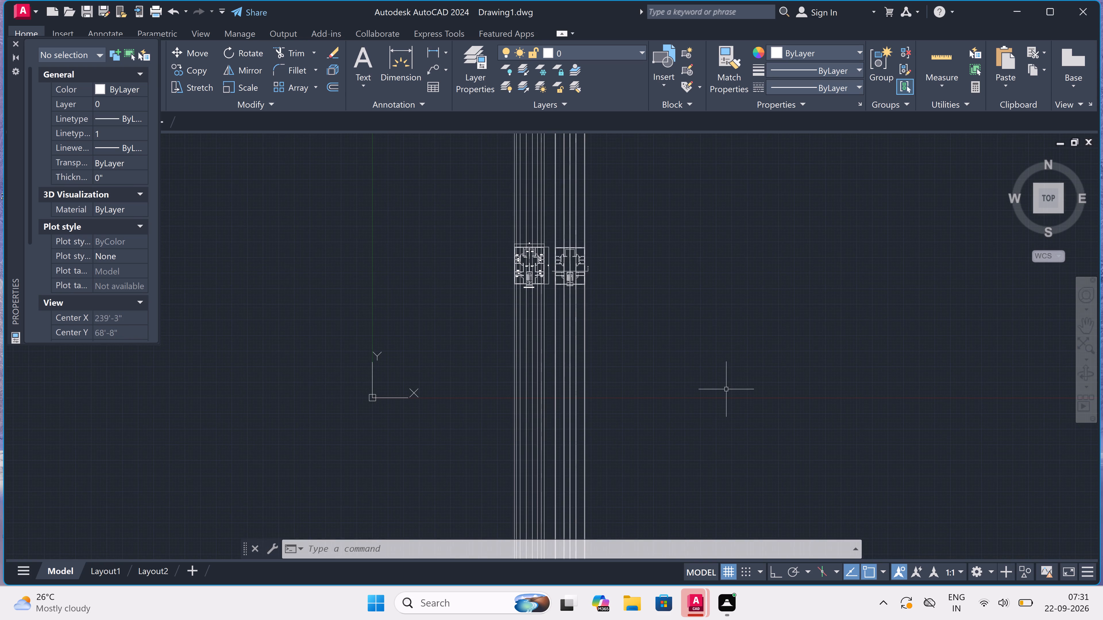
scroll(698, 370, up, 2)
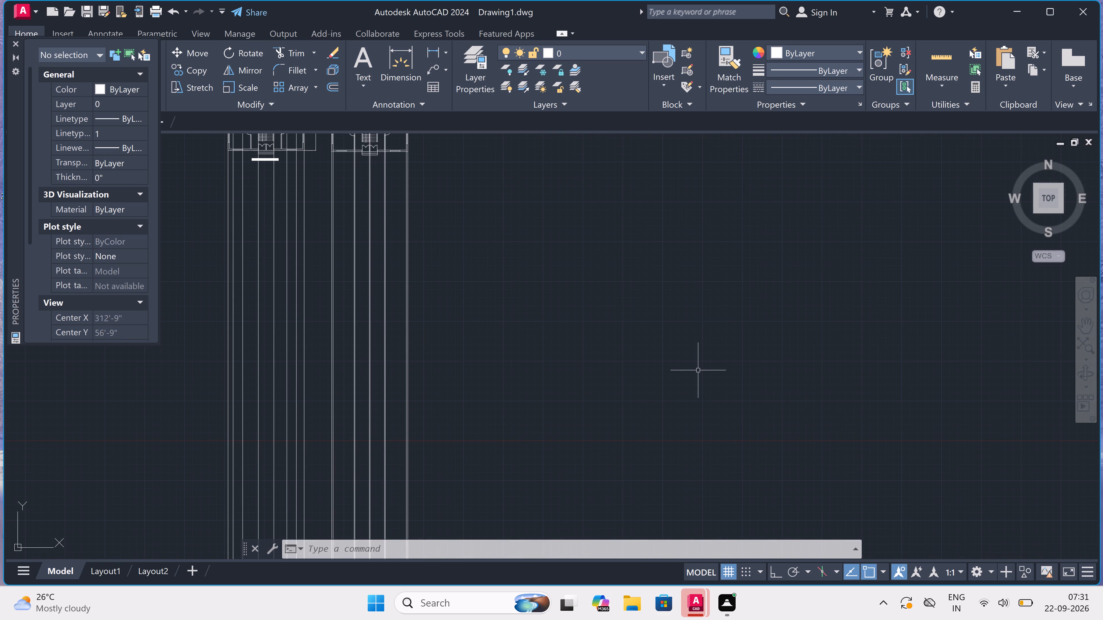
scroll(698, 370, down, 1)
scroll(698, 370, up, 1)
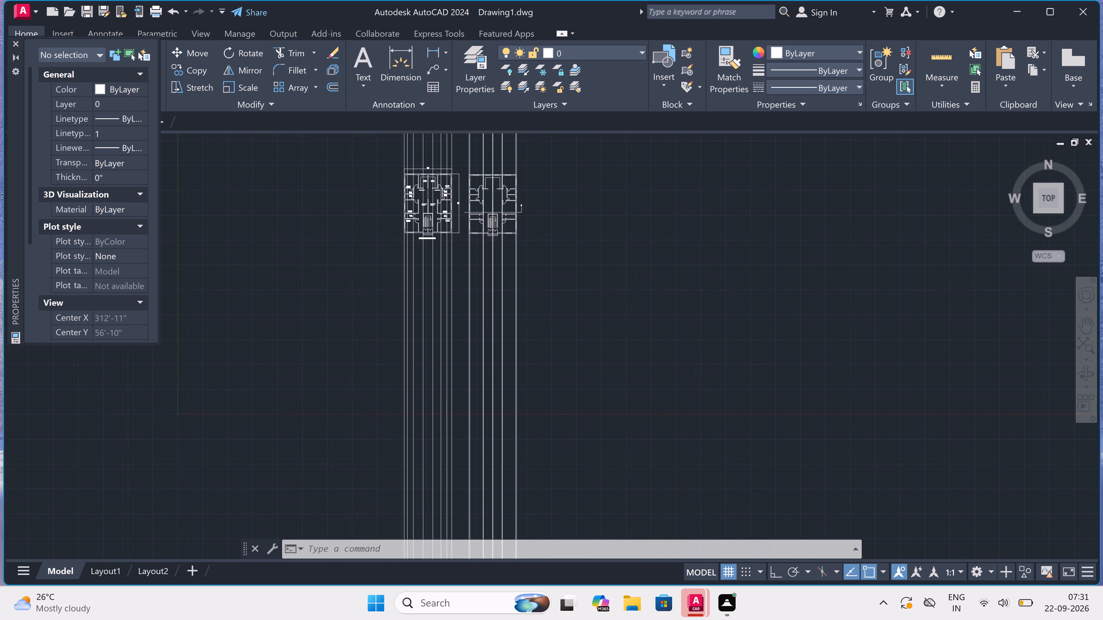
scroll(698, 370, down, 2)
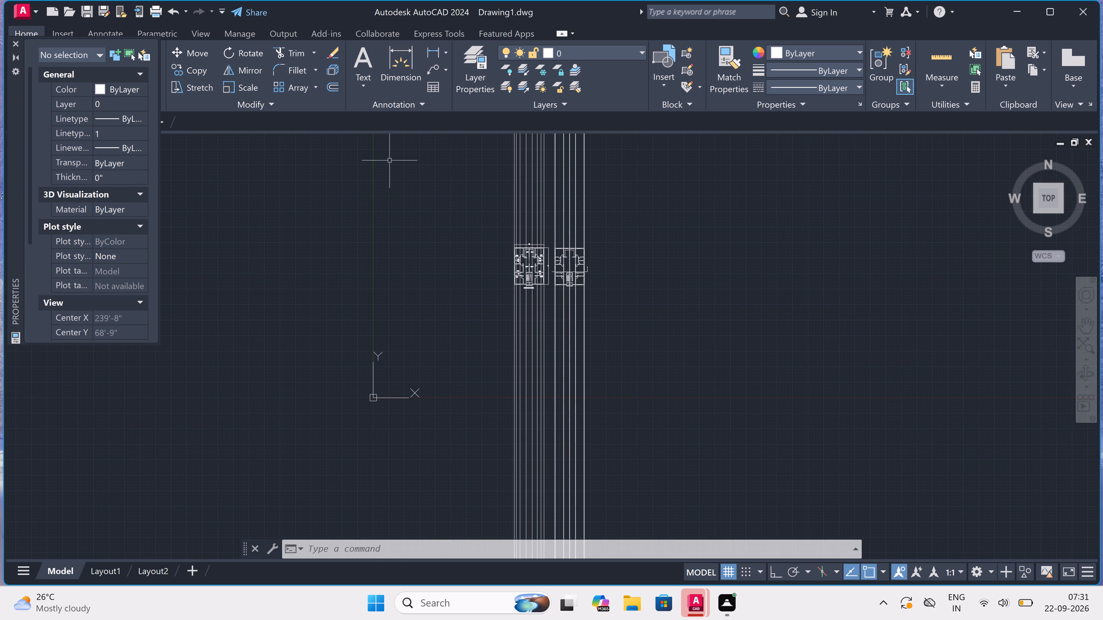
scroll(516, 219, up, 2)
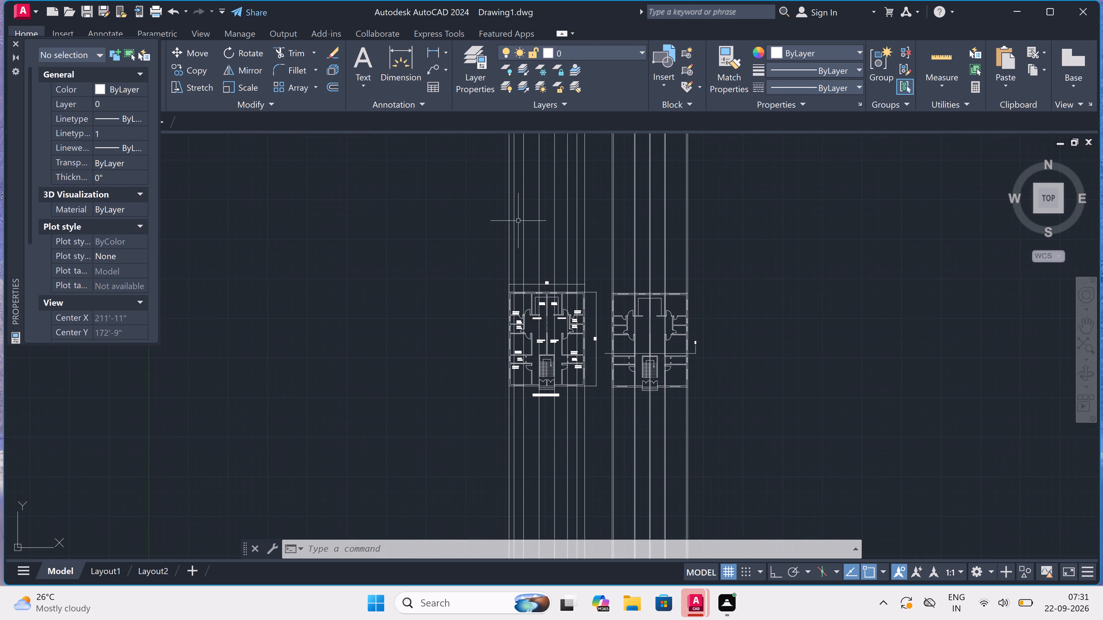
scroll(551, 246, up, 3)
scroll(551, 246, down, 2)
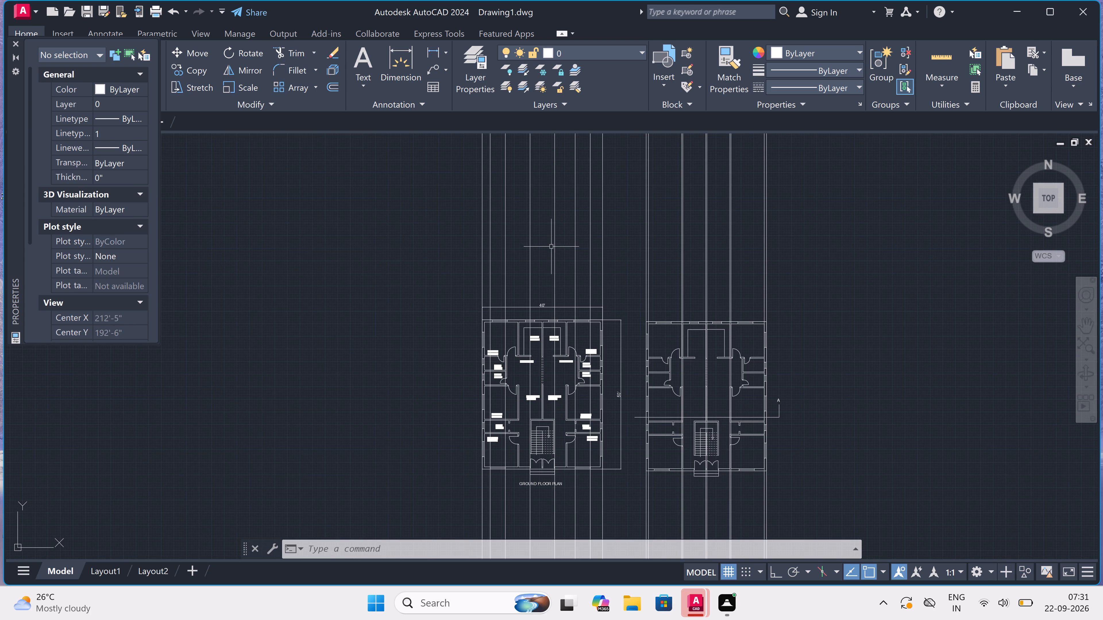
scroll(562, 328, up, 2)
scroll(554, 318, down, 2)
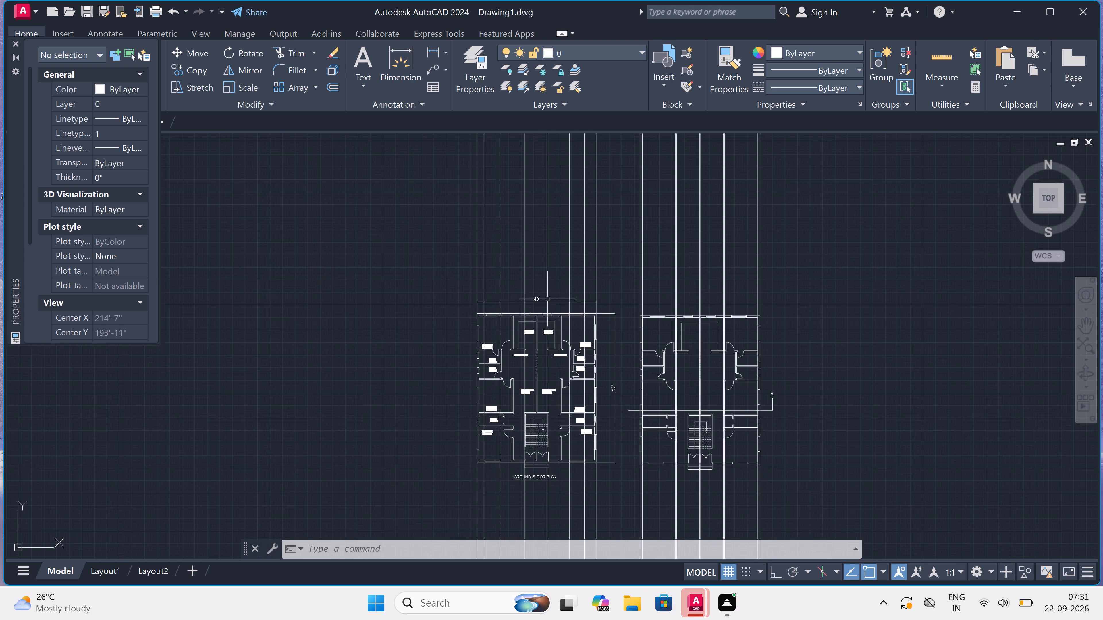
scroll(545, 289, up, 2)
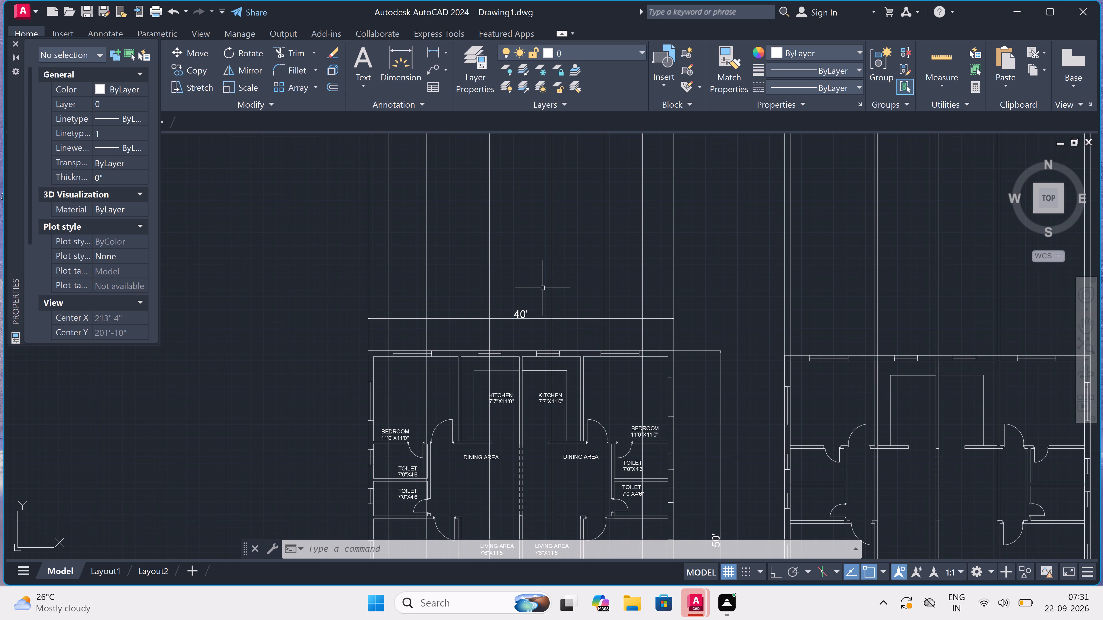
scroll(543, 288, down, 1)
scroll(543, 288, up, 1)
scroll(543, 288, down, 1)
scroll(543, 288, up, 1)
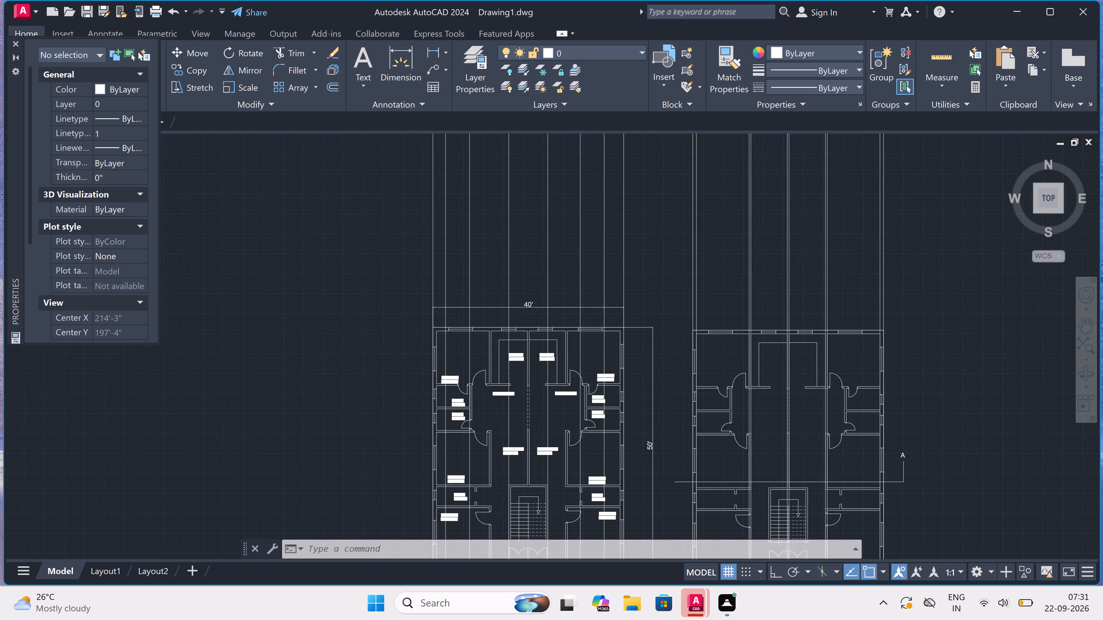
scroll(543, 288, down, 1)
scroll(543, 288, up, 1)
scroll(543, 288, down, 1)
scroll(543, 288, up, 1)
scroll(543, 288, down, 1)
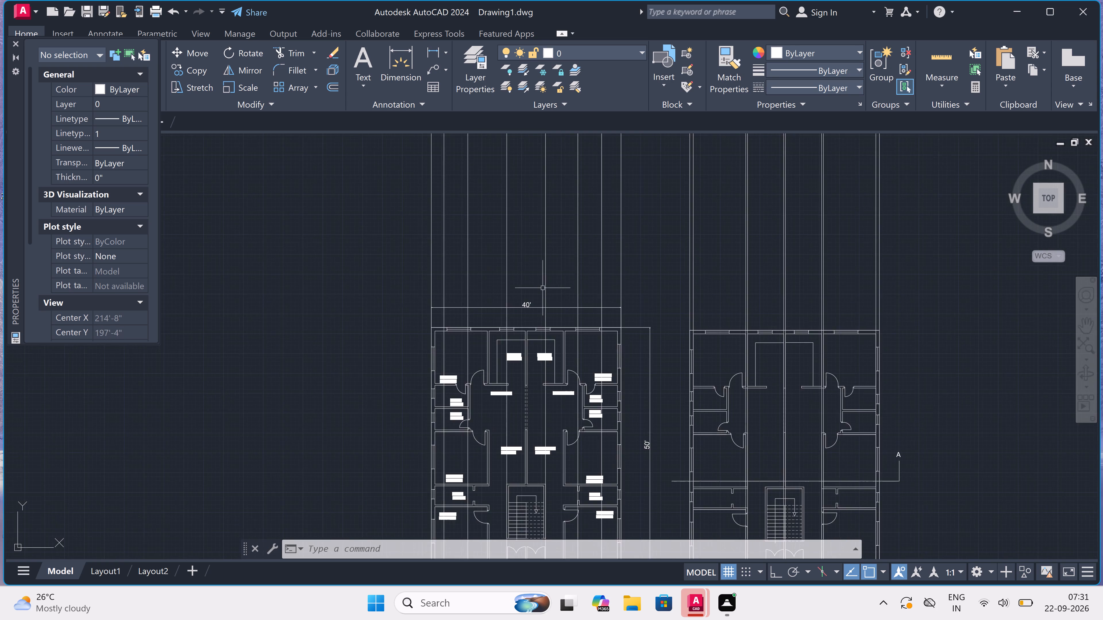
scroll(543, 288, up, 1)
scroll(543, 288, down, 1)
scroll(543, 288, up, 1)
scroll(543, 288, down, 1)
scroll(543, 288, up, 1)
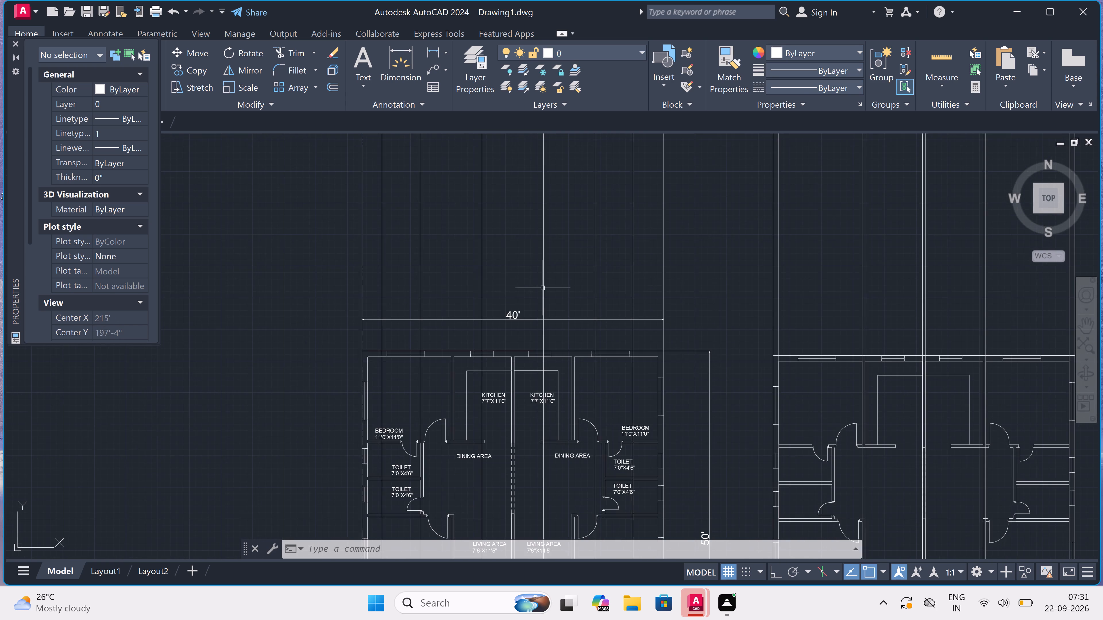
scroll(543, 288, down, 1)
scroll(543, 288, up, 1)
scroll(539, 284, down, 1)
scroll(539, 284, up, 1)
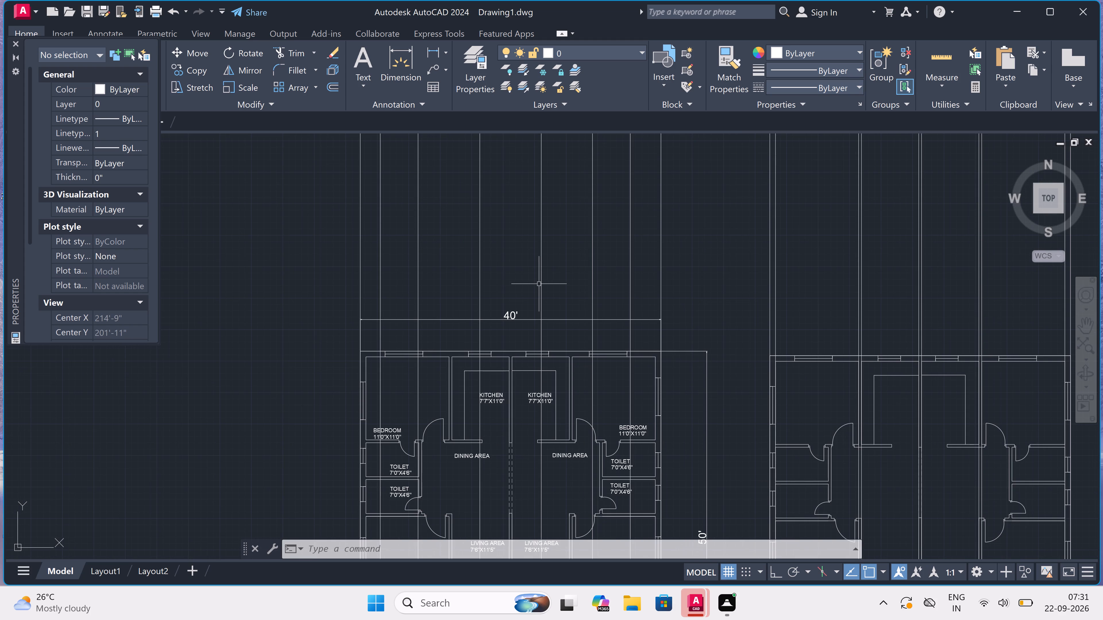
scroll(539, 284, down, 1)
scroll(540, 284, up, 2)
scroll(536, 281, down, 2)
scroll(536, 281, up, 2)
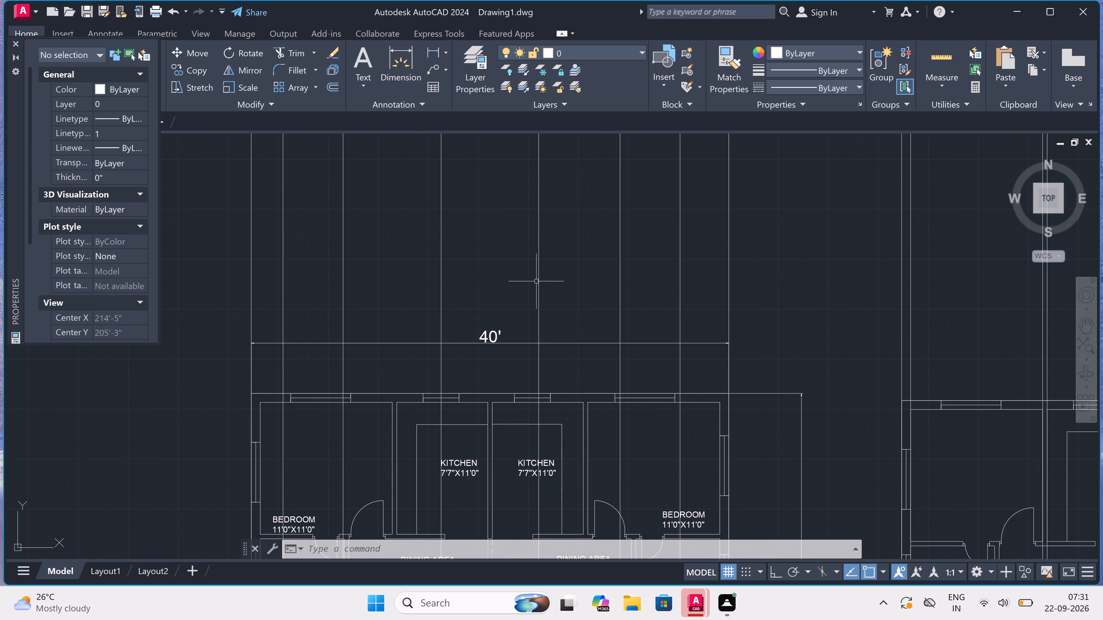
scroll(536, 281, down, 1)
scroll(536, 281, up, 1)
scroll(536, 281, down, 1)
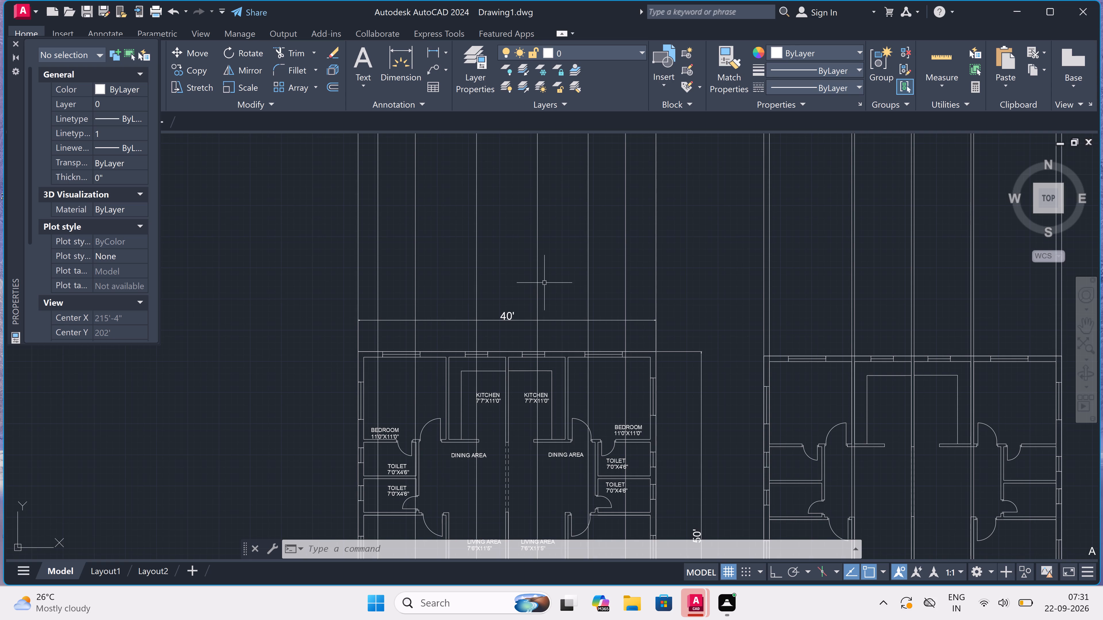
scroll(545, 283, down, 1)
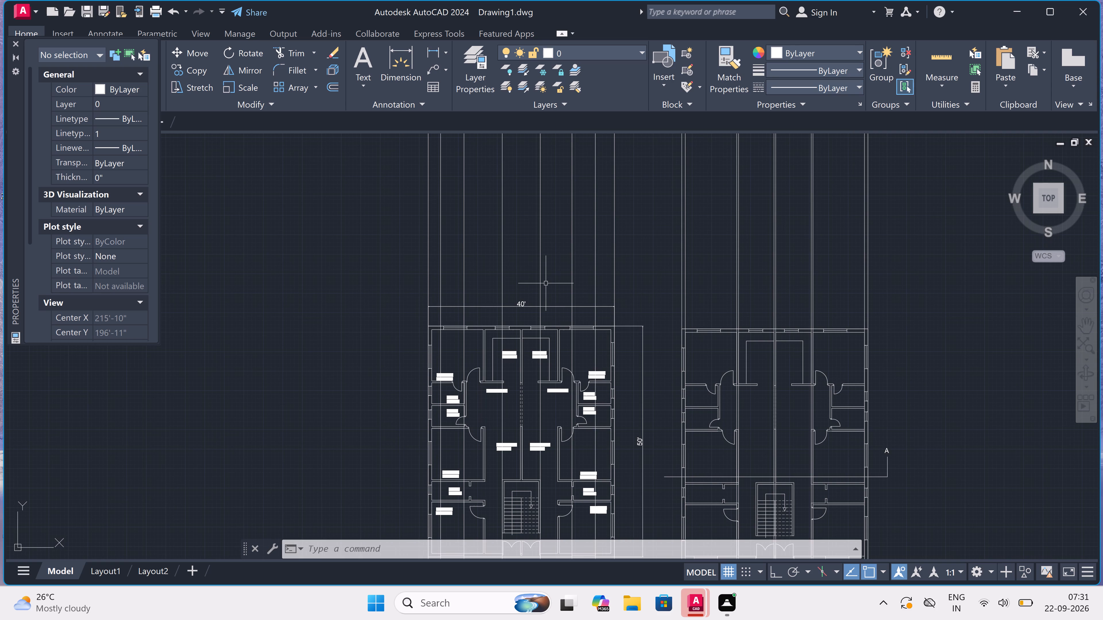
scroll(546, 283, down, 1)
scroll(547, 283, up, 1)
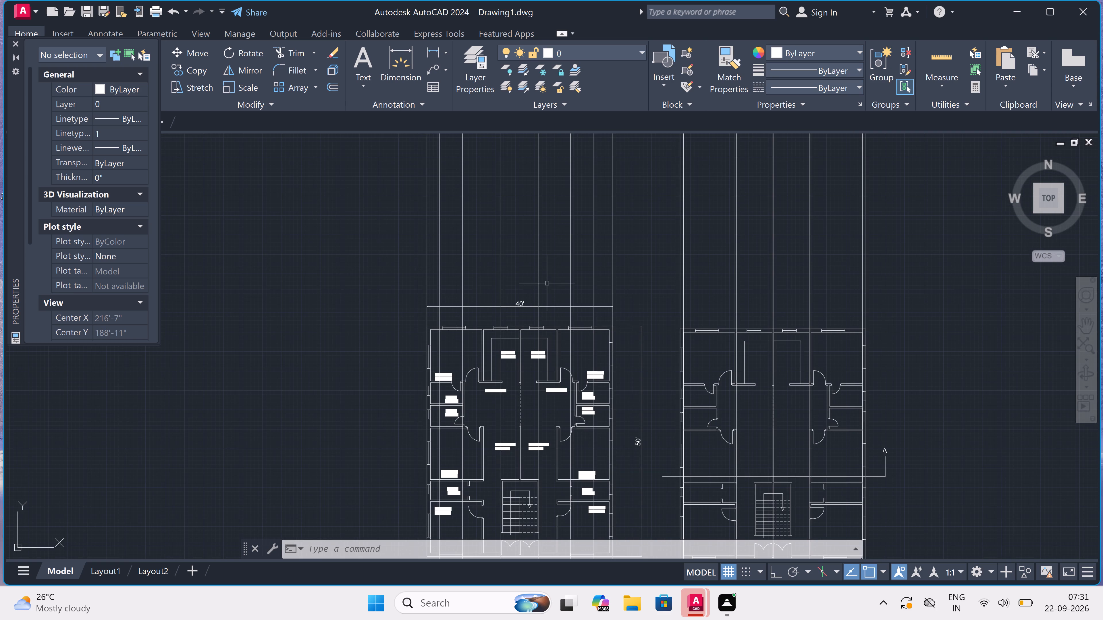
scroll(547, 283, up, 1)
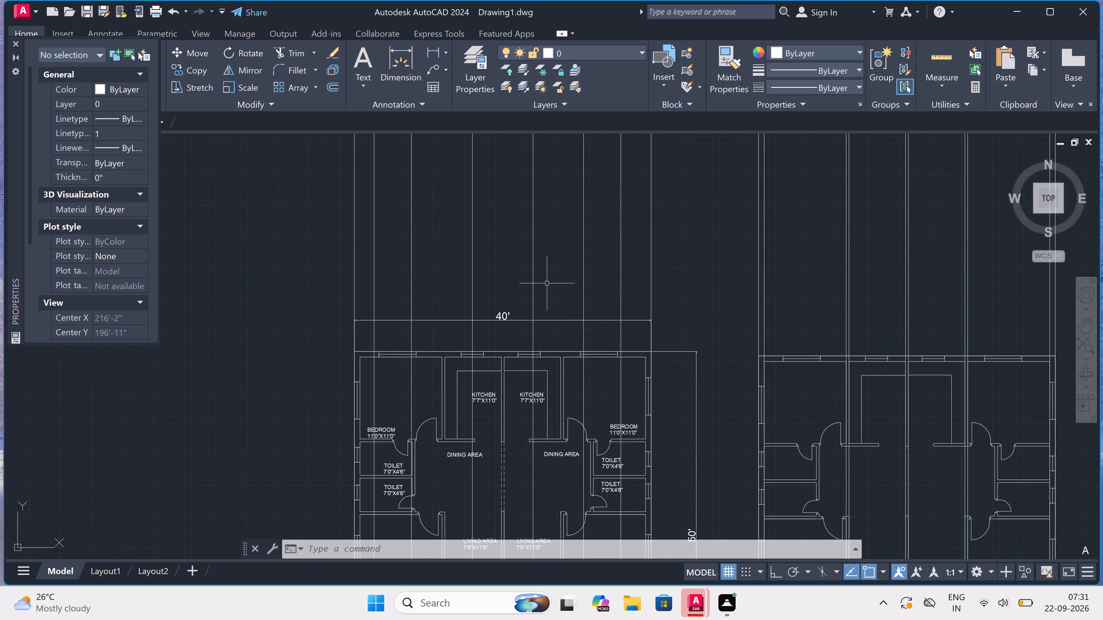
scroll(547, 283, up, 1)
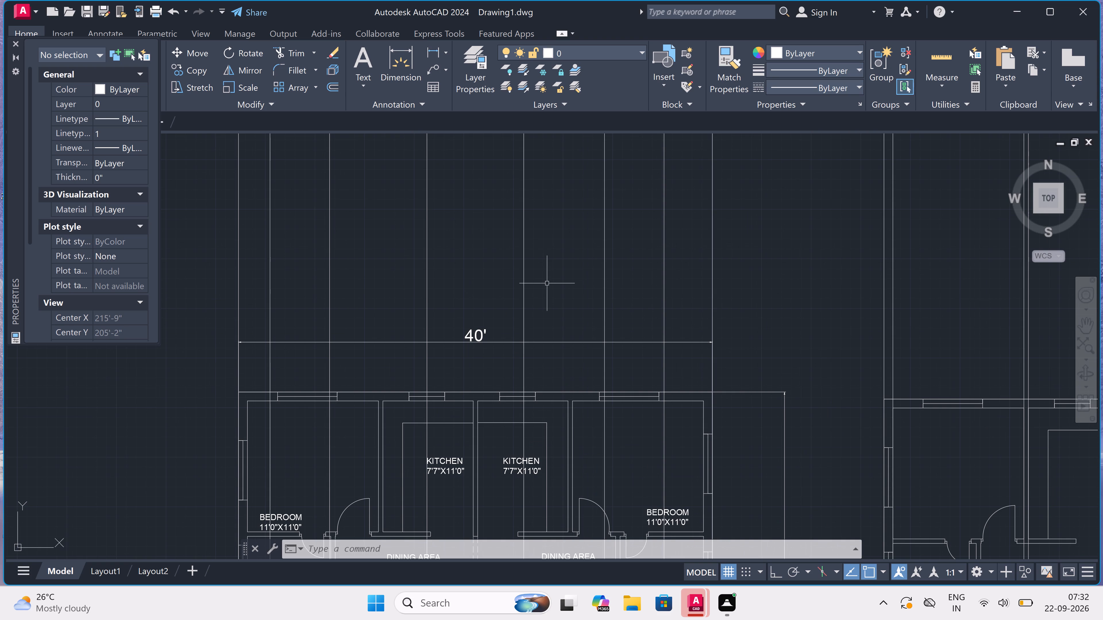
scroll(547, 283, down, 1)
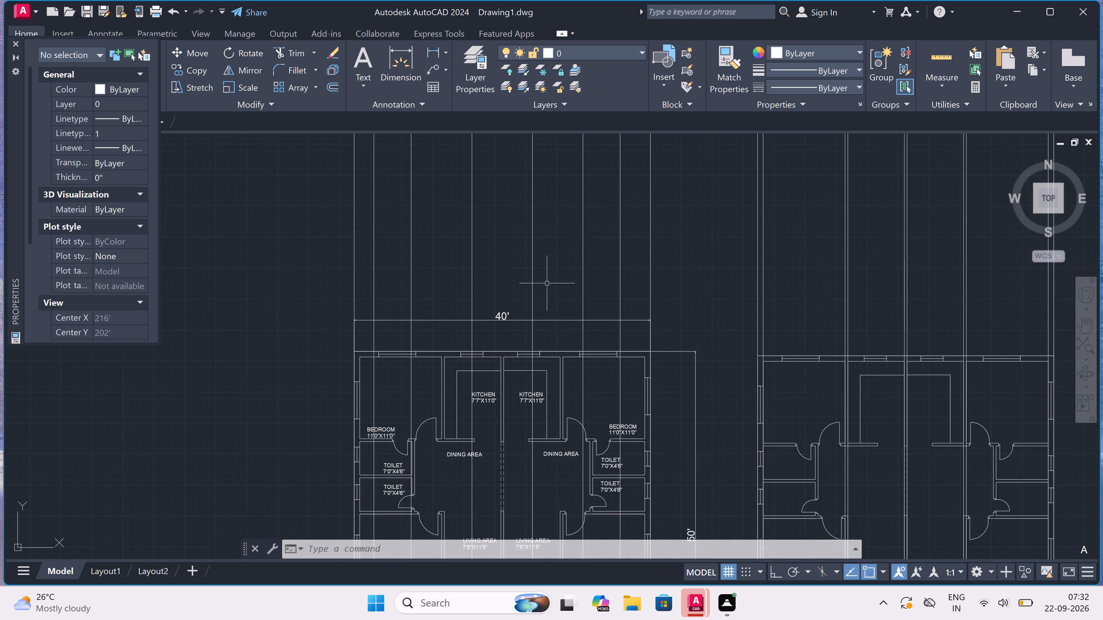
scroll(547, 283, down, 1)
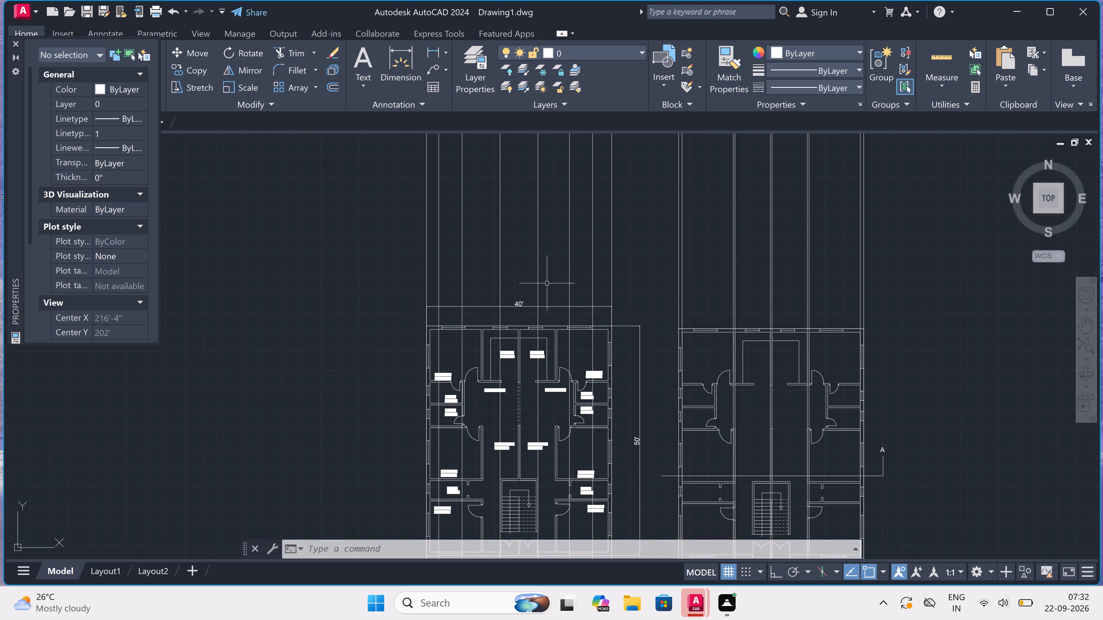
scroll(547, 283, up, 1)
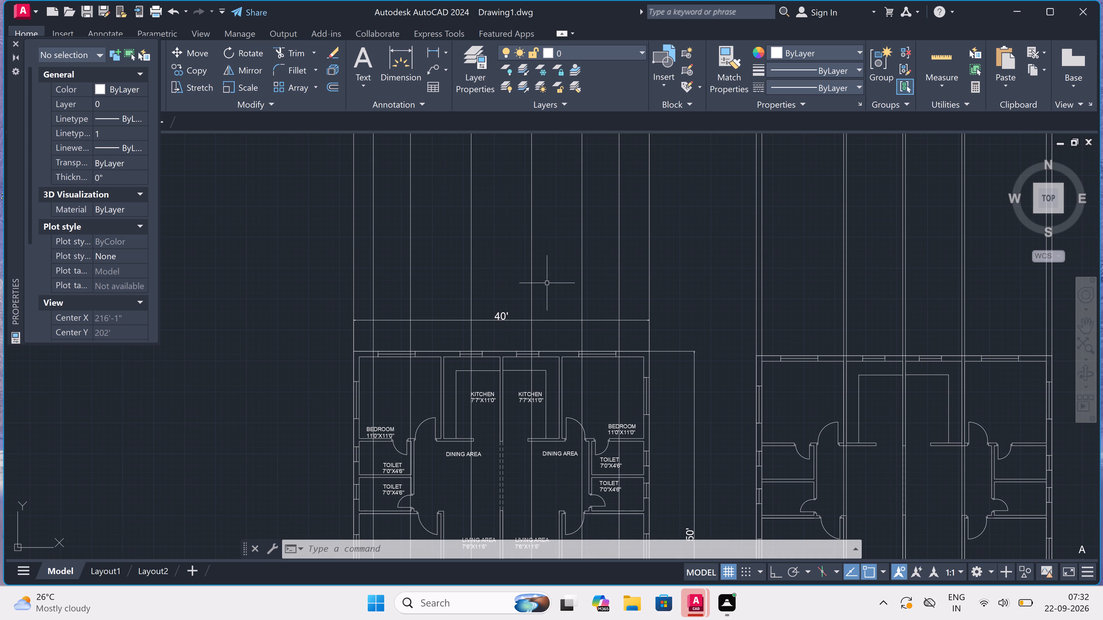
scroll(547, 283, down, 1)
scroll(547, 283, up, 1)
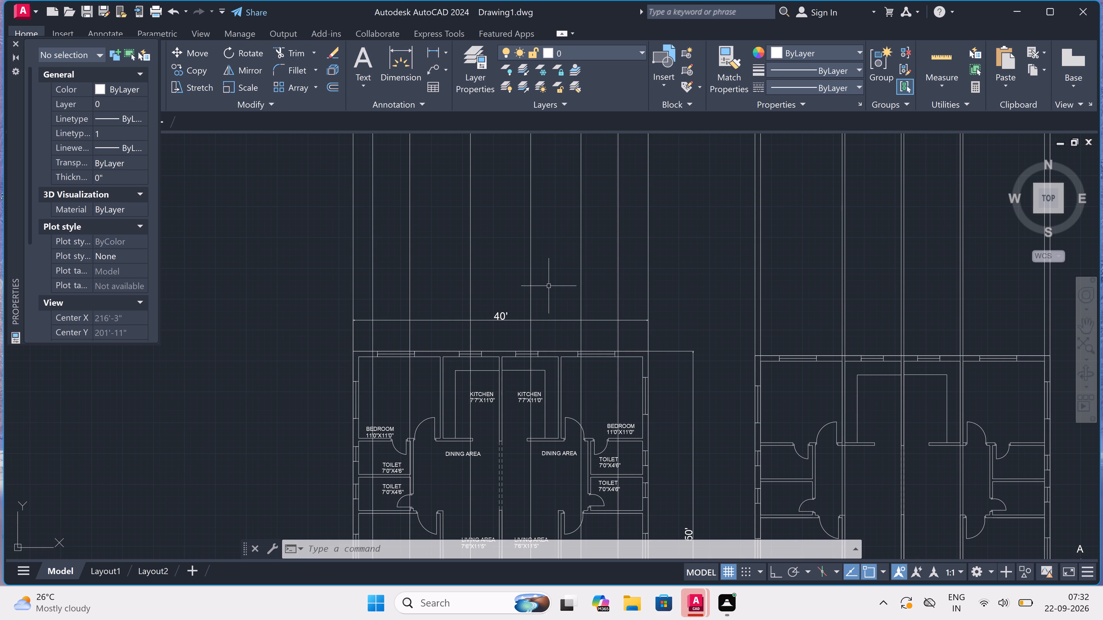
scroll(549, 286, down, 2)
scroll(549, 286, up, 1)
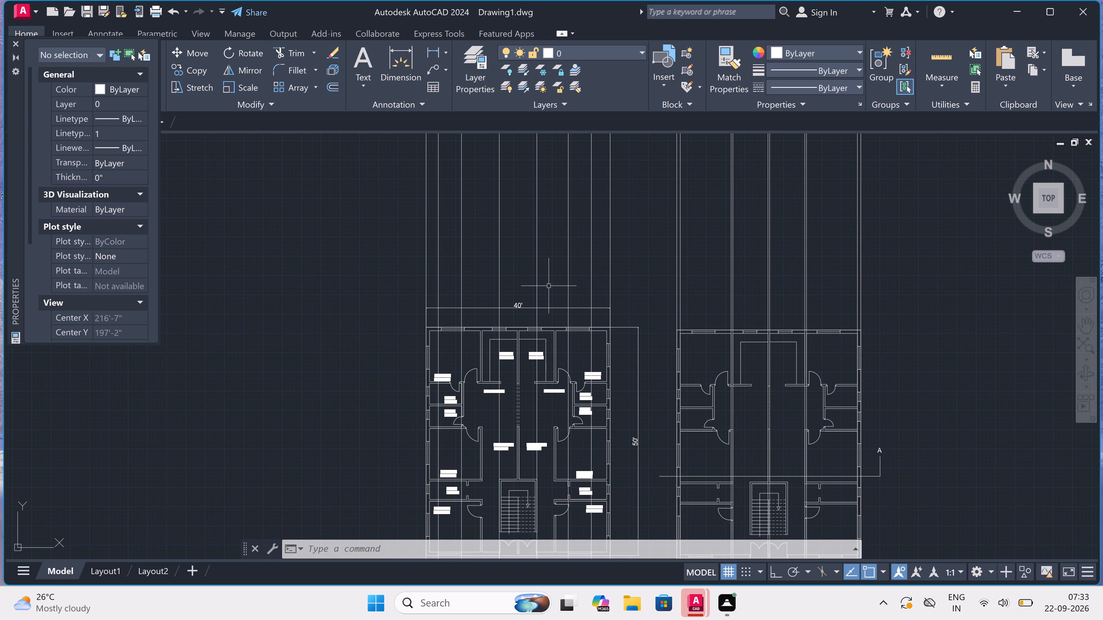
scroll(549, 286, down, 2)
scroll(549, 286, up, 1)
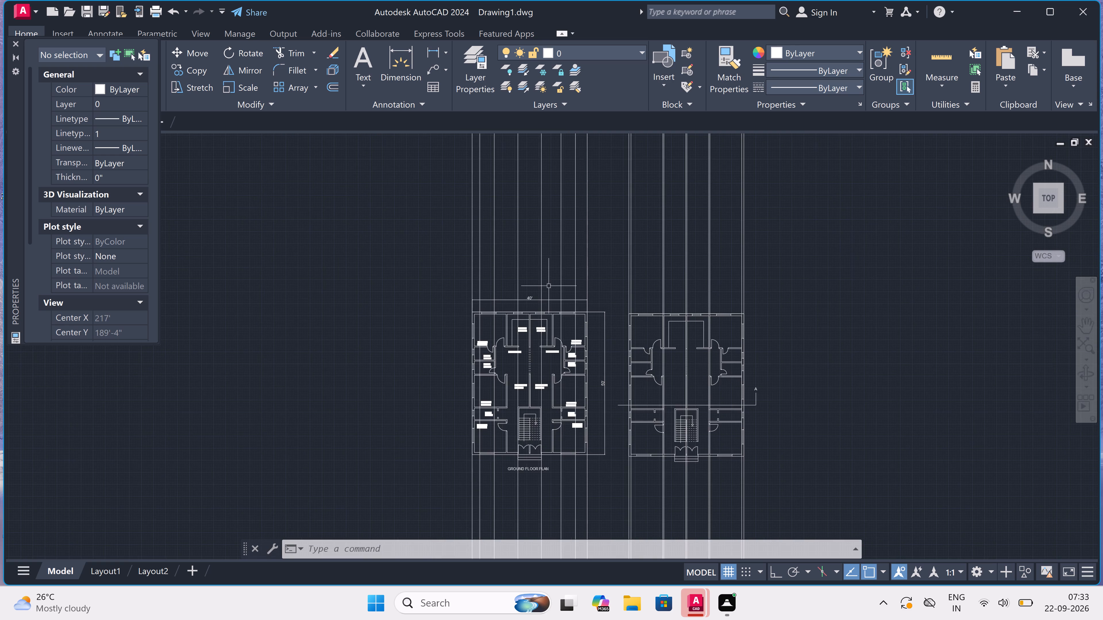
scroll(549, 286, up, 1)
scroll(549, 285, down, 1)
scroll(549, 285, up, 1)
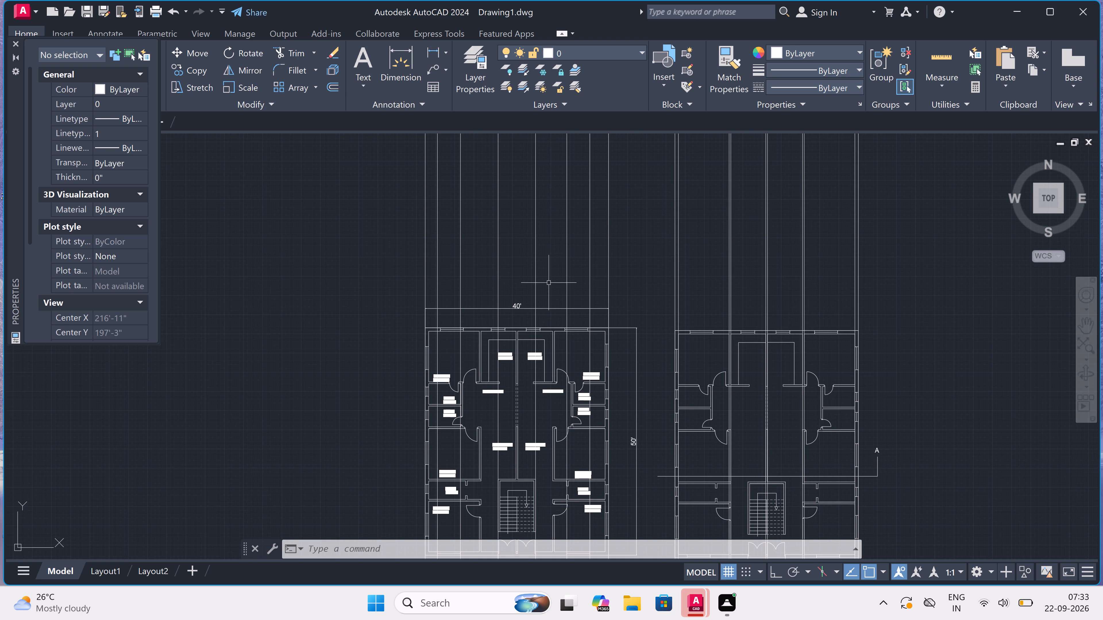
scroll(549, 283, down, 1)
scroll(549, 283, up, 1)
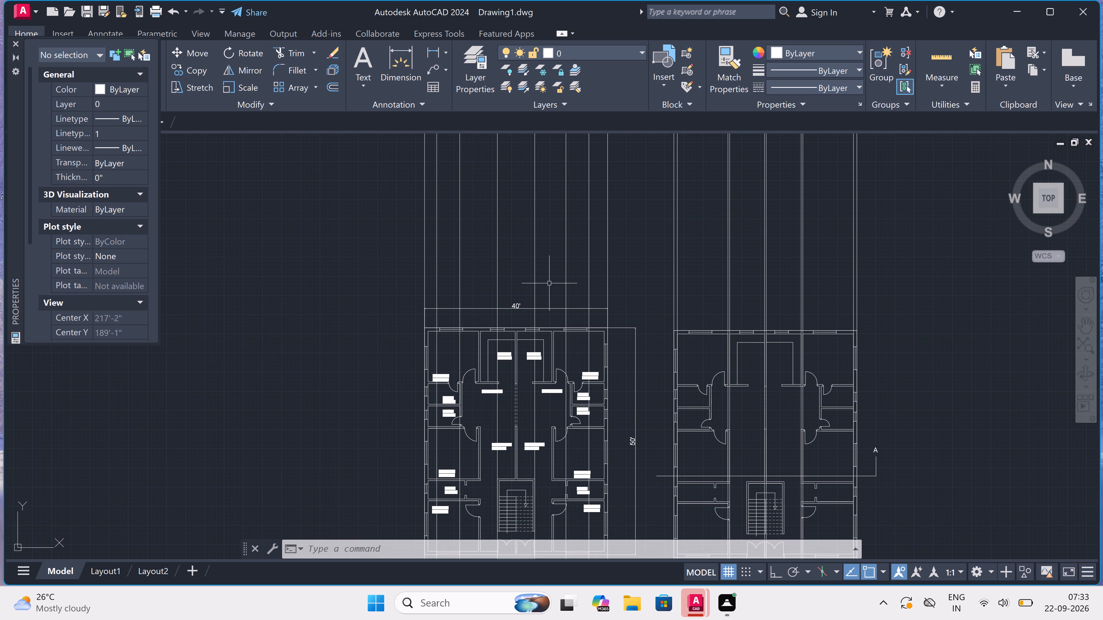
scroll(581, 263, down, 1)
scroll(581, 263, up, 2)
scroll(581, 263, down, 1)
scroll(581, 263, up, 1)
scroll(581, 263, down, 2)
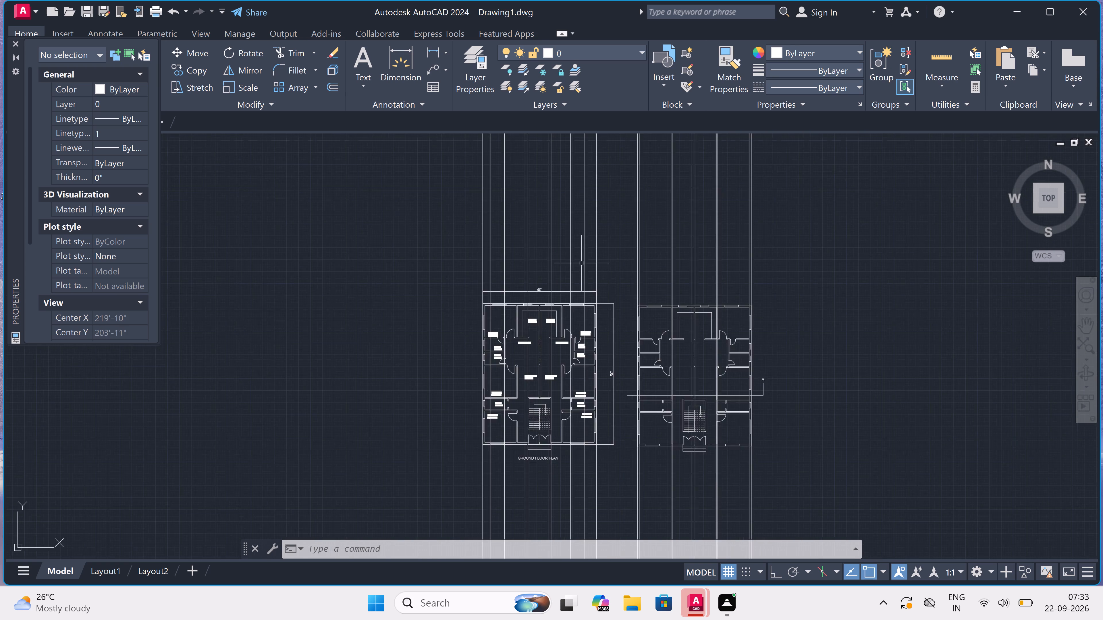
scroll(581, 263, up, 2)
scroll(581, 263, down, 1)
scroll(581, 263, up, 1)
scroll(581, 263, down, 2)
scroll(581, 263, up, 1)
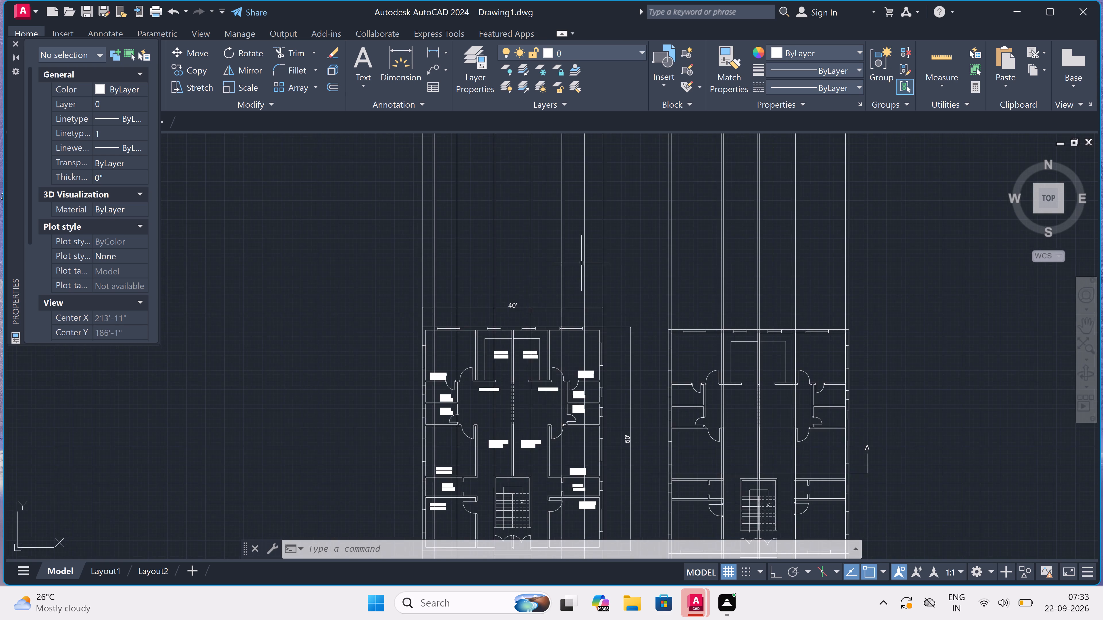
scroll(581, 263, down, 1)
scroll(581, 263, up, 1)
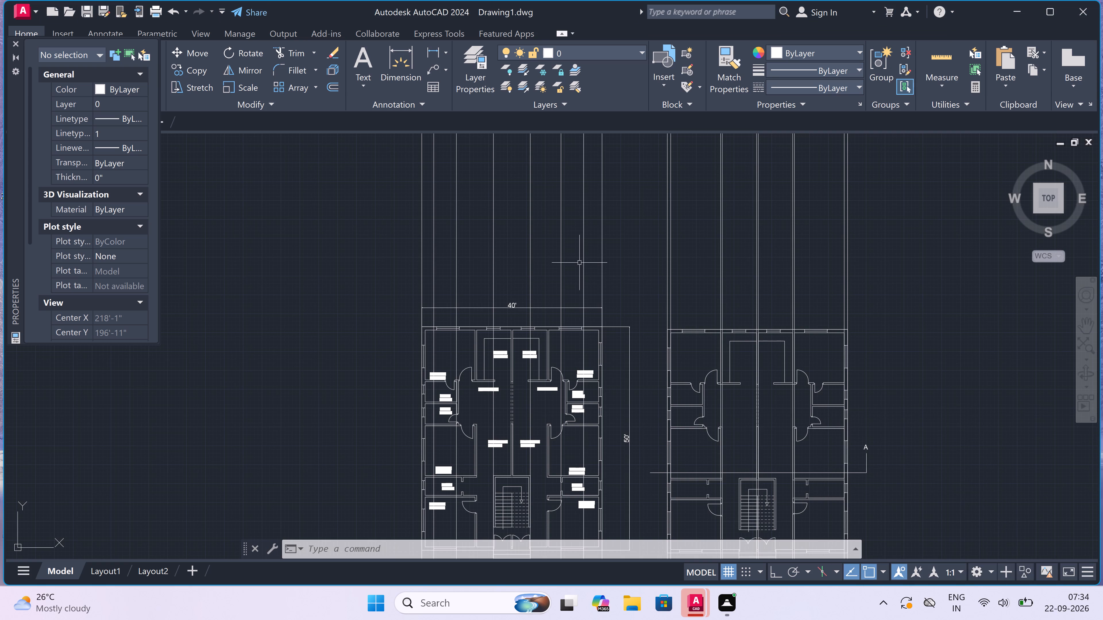
Draw a horizontal construction line with Ortho on, just above the 40' dimension and crossing the vertical projection lines of both plans.
key(Escape)
text(XL)
key(space)
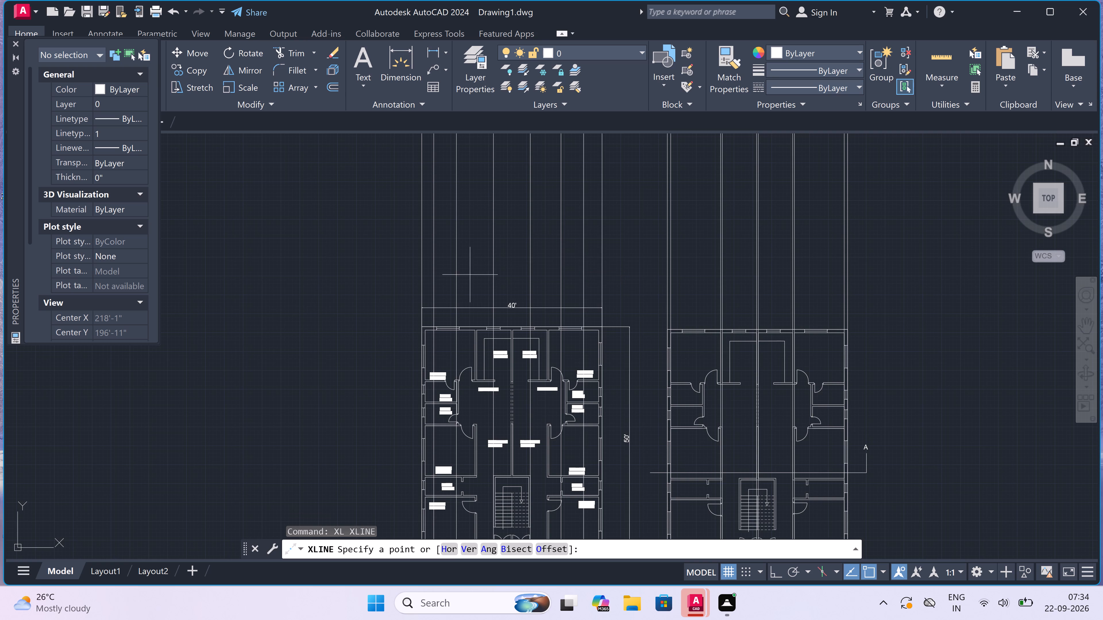
click(412, 272)
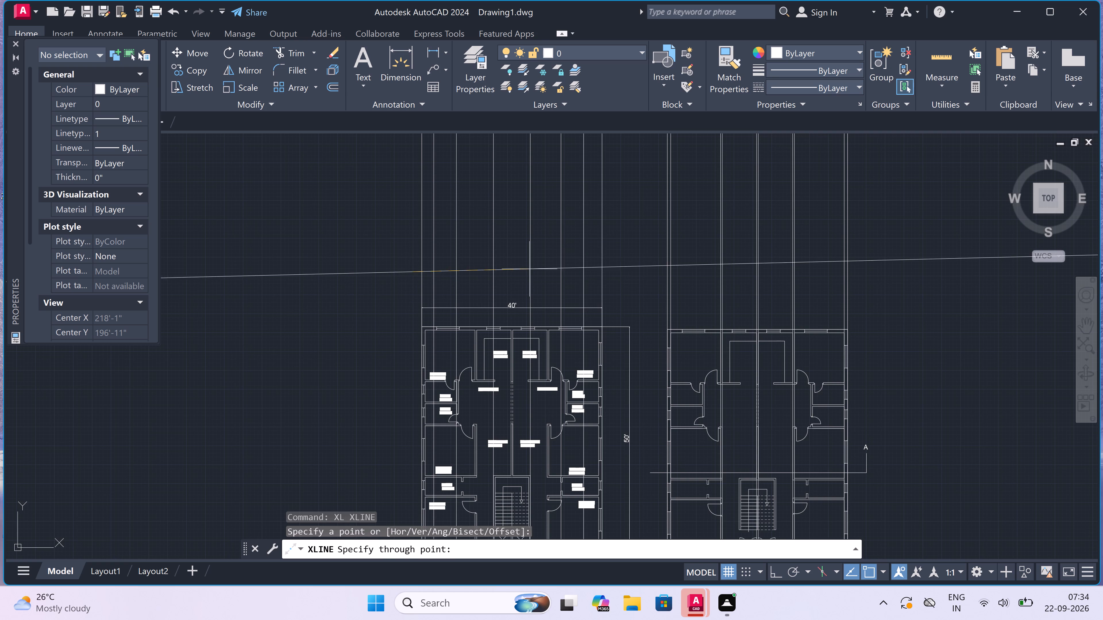
key(F8)
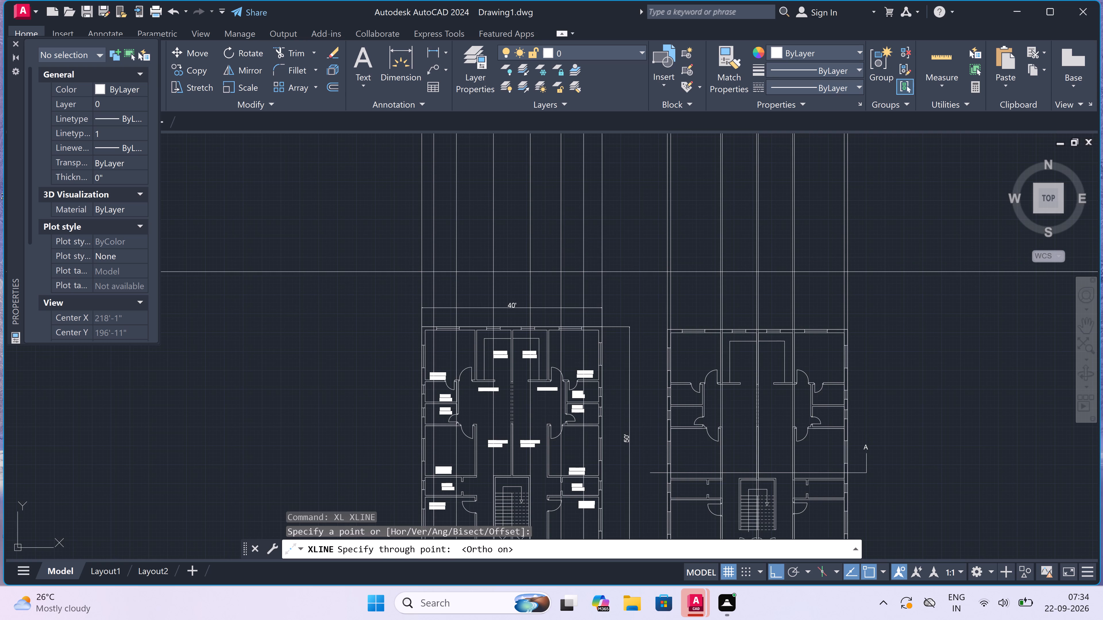
click(633, 296)
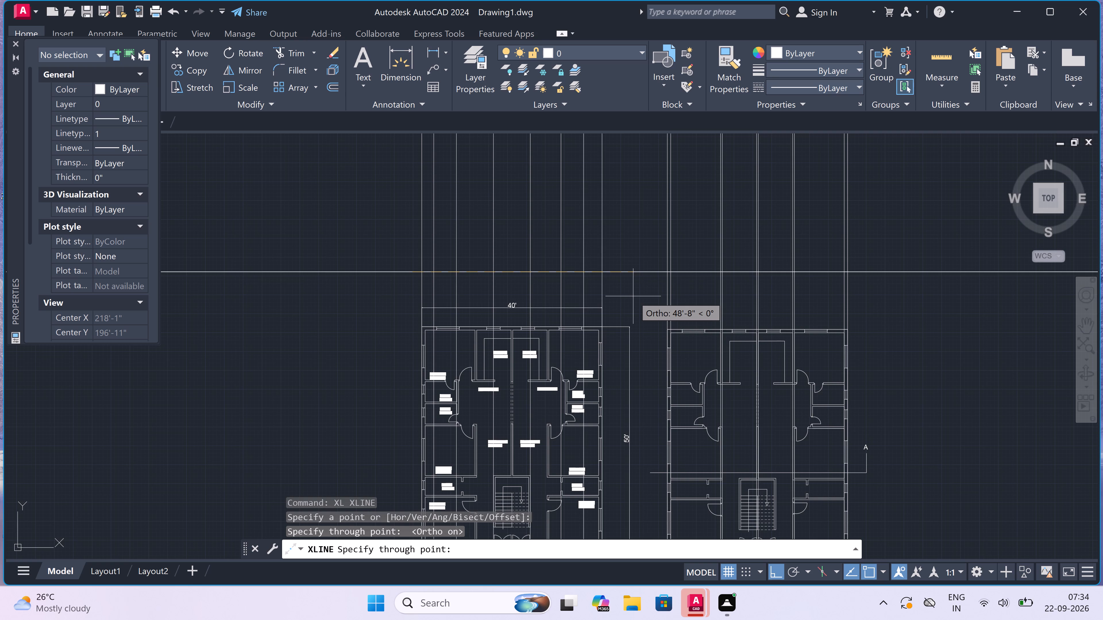
Offset the horizontal base line above the 40' dimension upward by 1'6".
key(Escape)
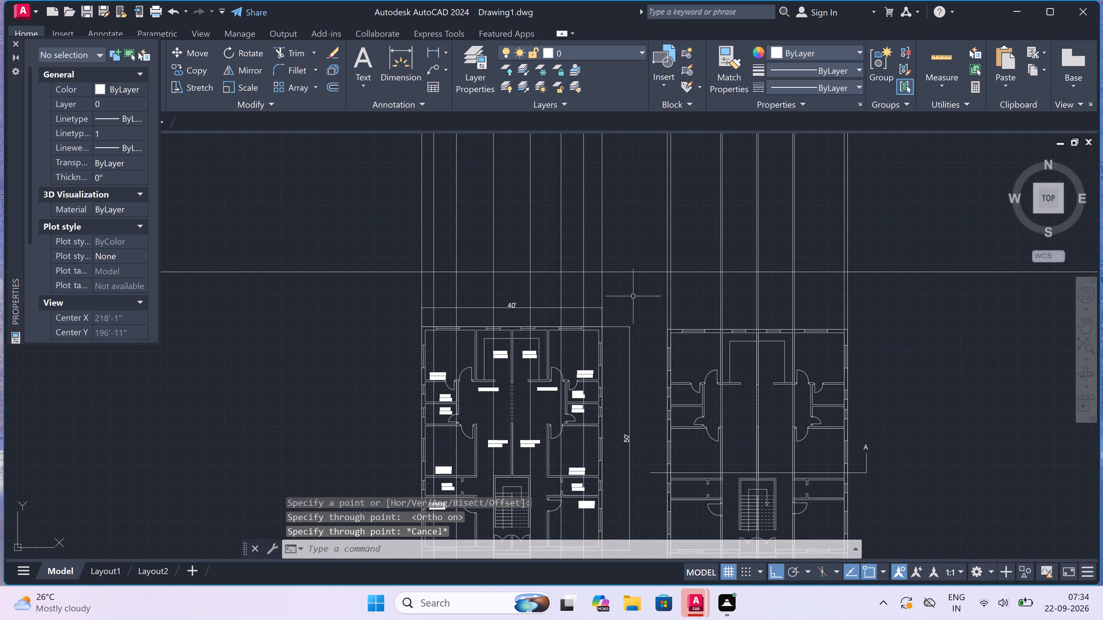
scroll(633, 295, down, 3)
scroll(633, 278, up, 2)
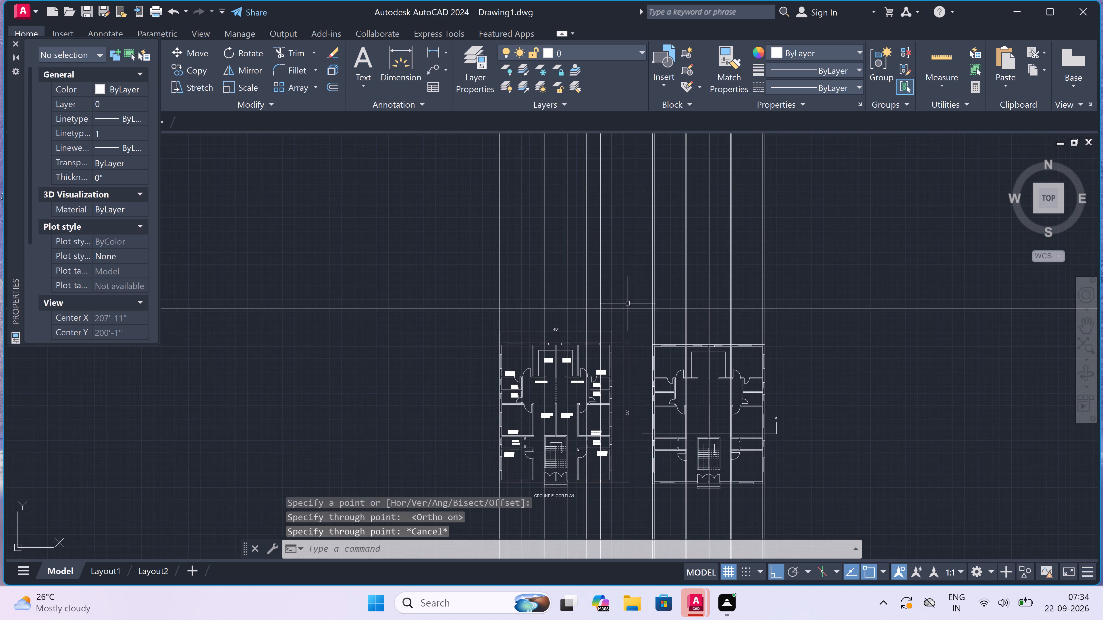
scroll(624, 289, up, 2)
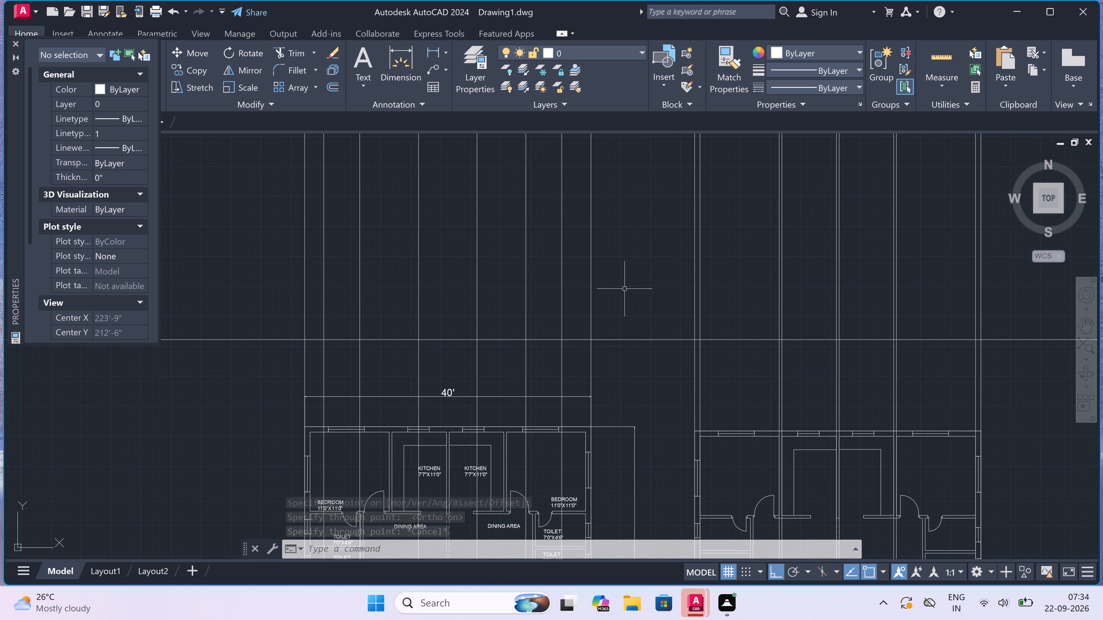
text(O)
key(space)
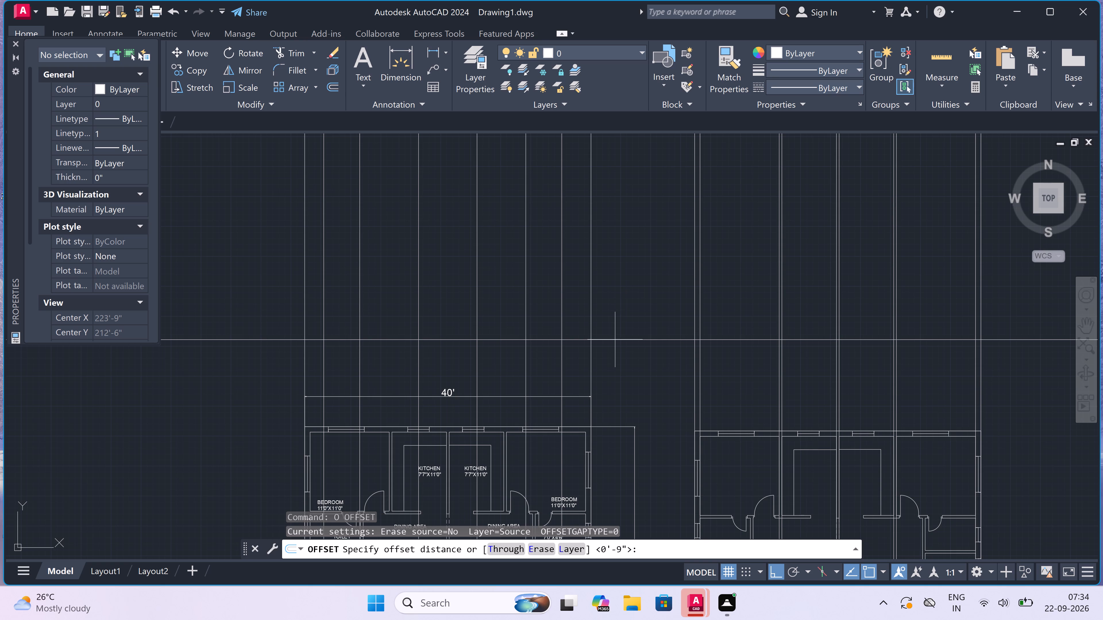
click(615, 340)
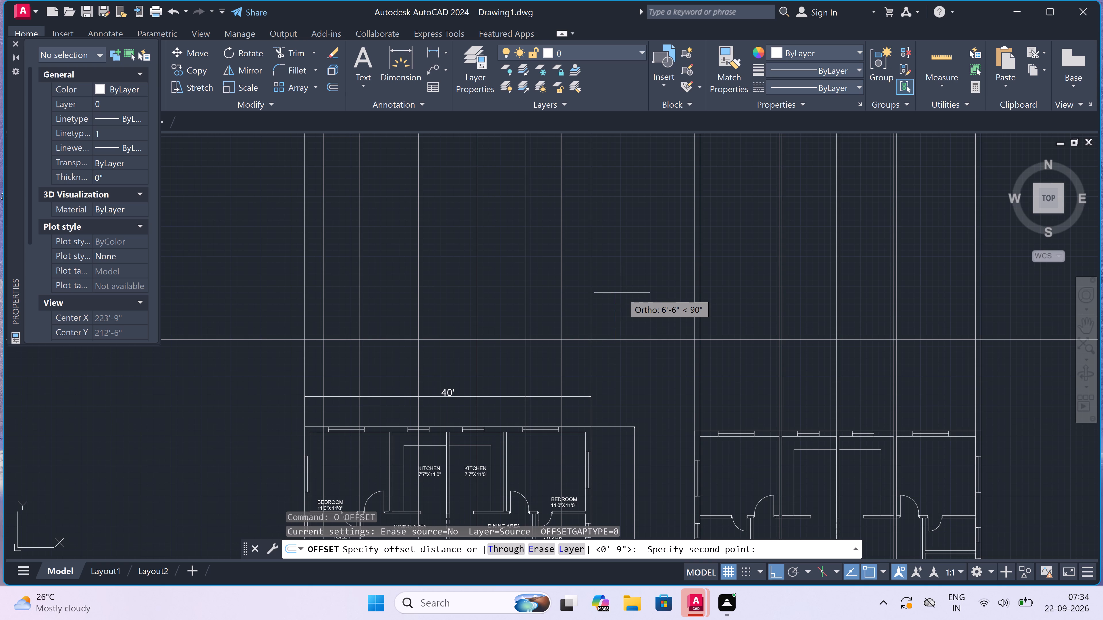
key(1)
key(apostrophe)
key(6)
text(")
key(space)
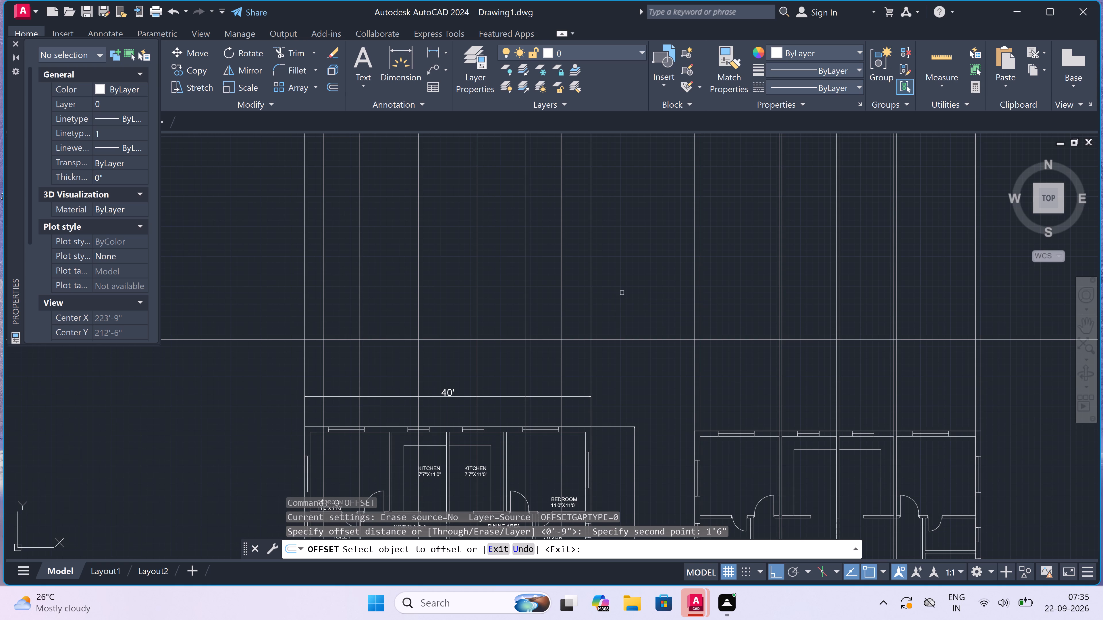
click(617, 340)
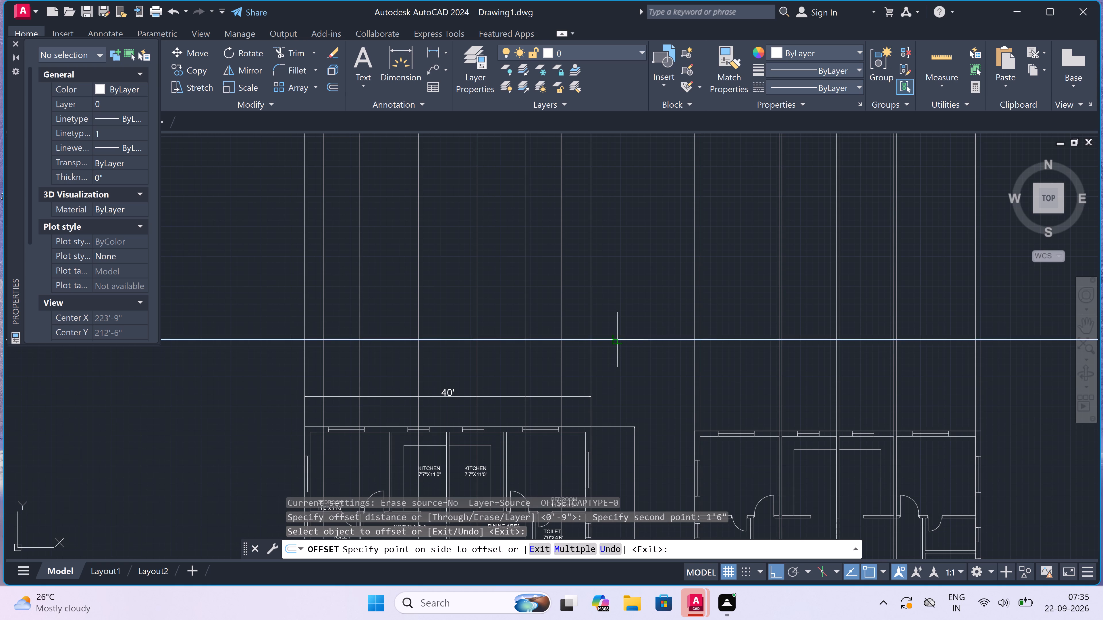
click(620, 326)
key(Escape)
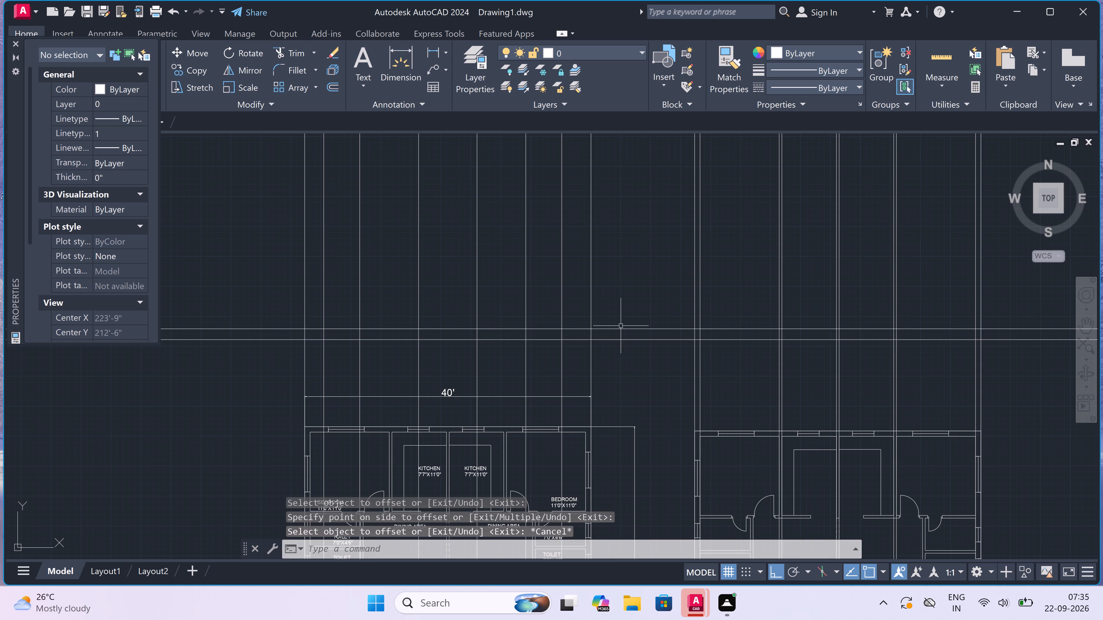
Offset the upper of the two horizontal level lines upward by 3'.
key(space)
click(620, 325)
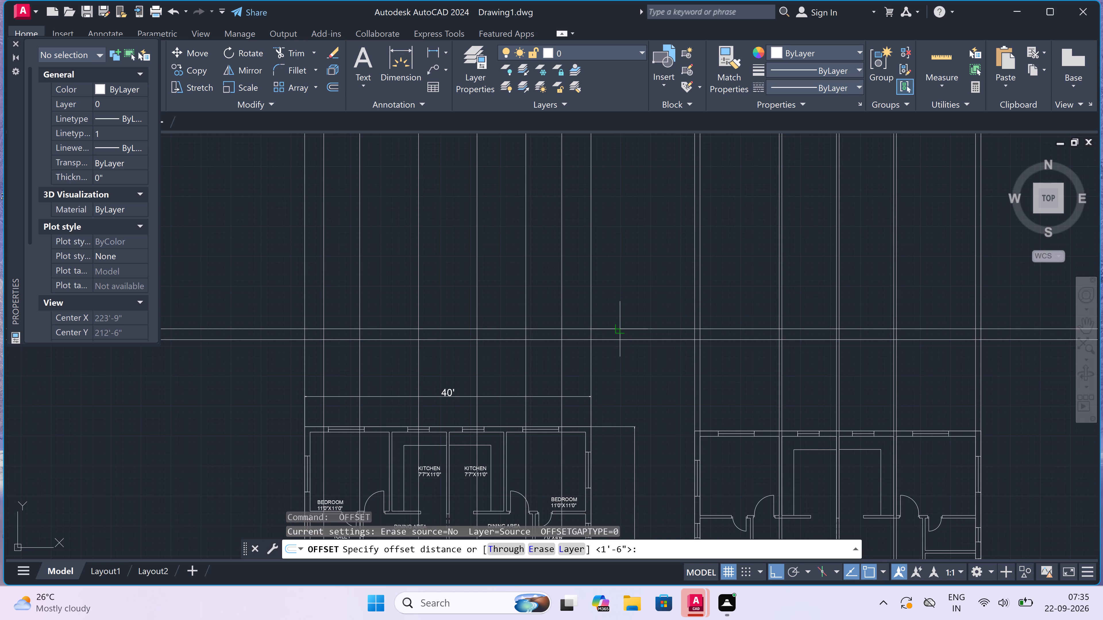
scroll(614, 289, up, 1)
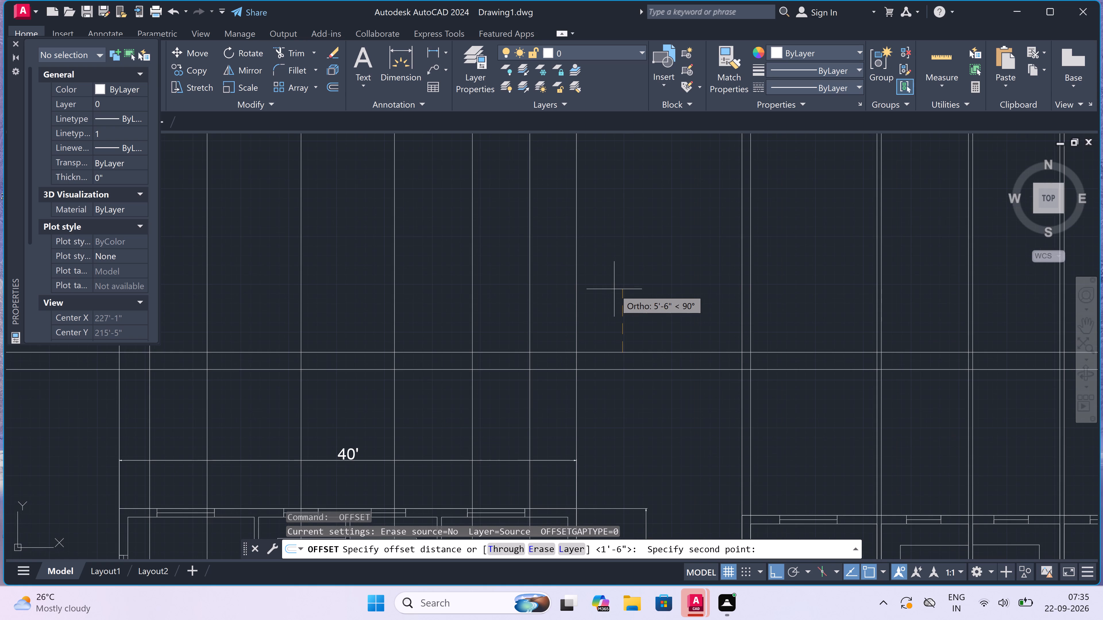
key(3)
text(')
key(space)
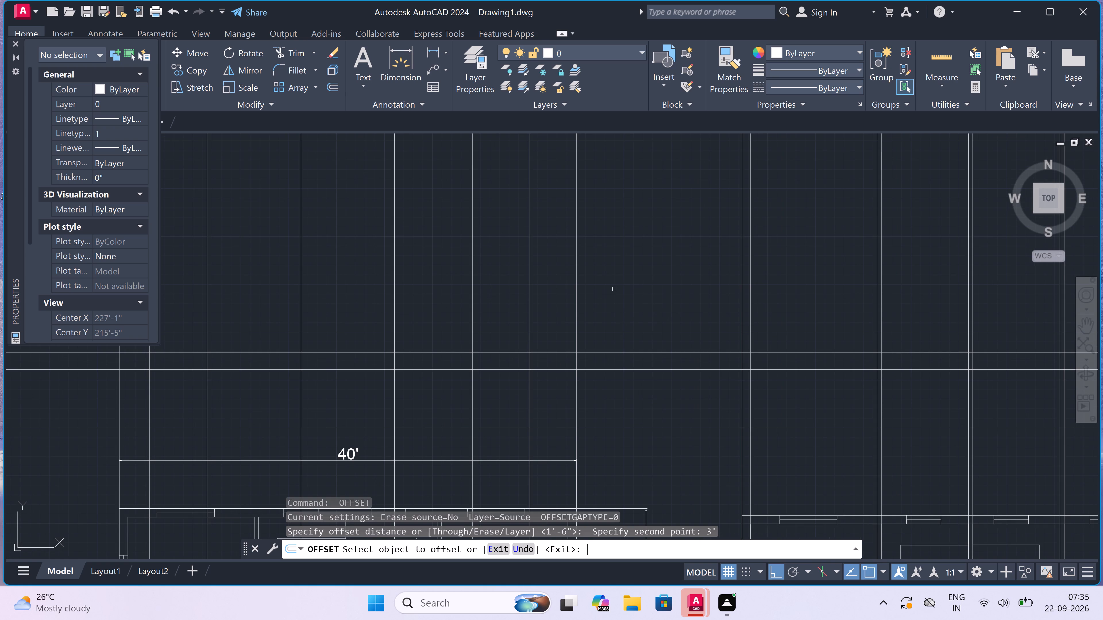
click(612, 353)
click(606, 321)
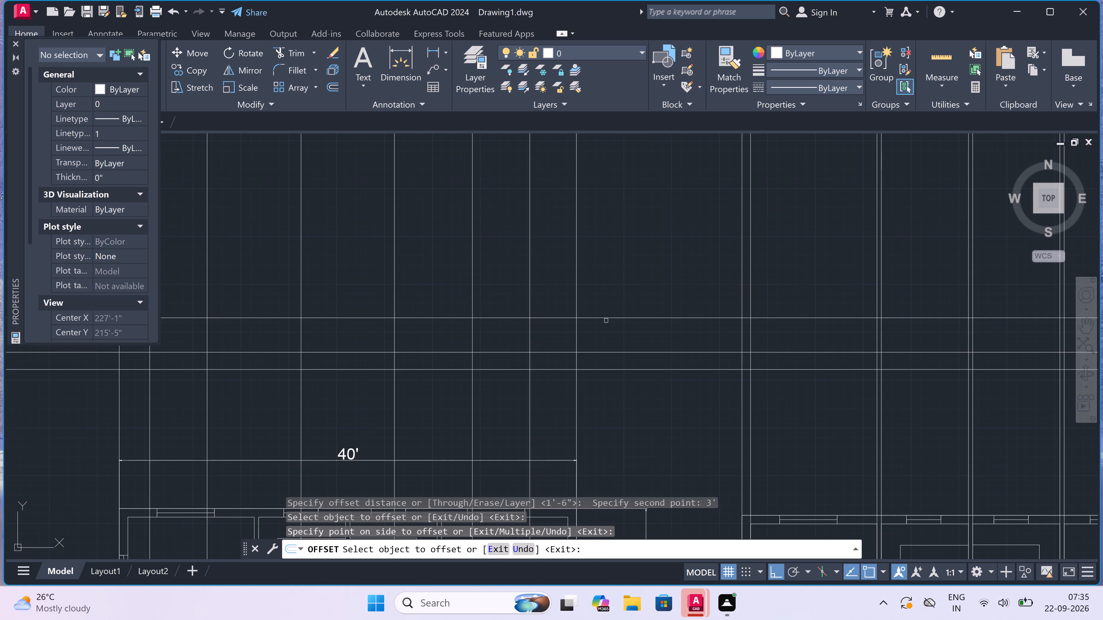
key(Escape)
Offset the topmost horizontal level line upward by 4'.
key(space)
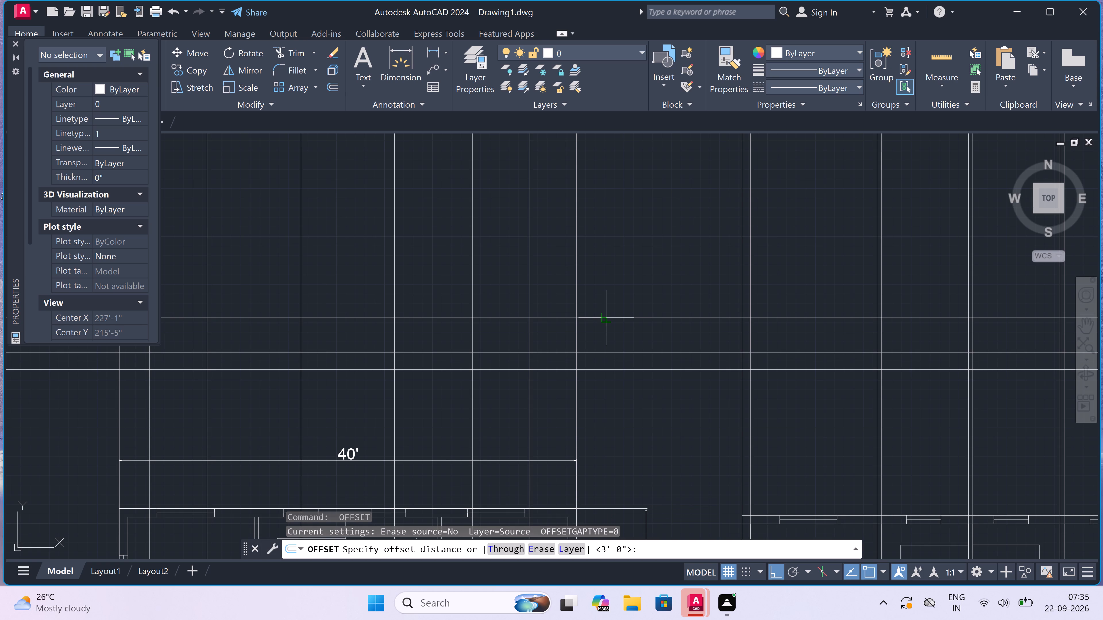
click(606, 320)
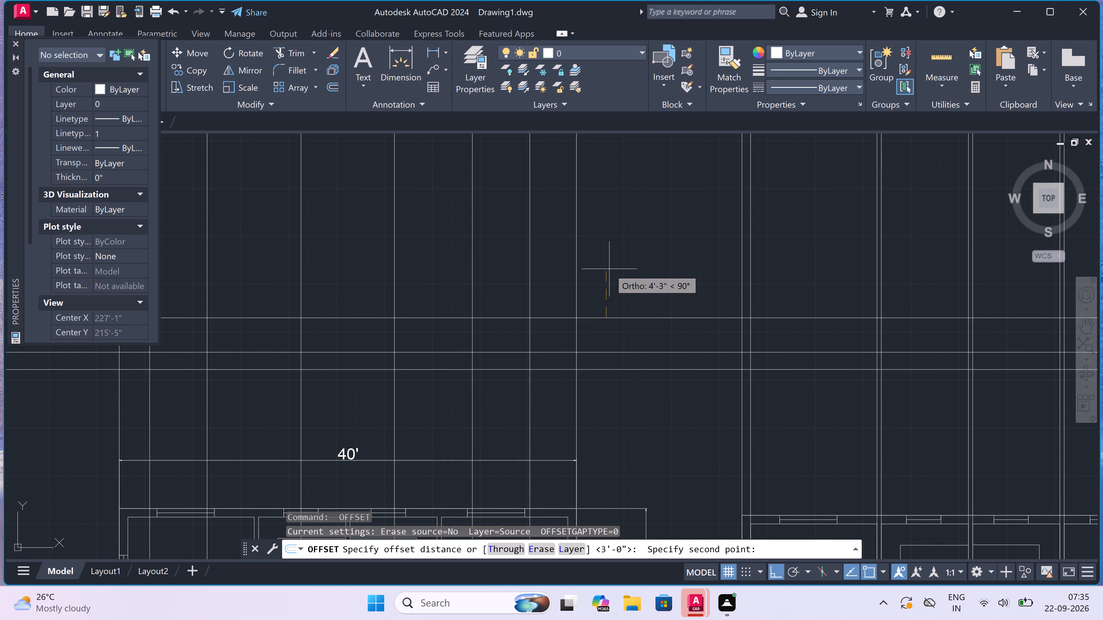
text(4')
key(space)
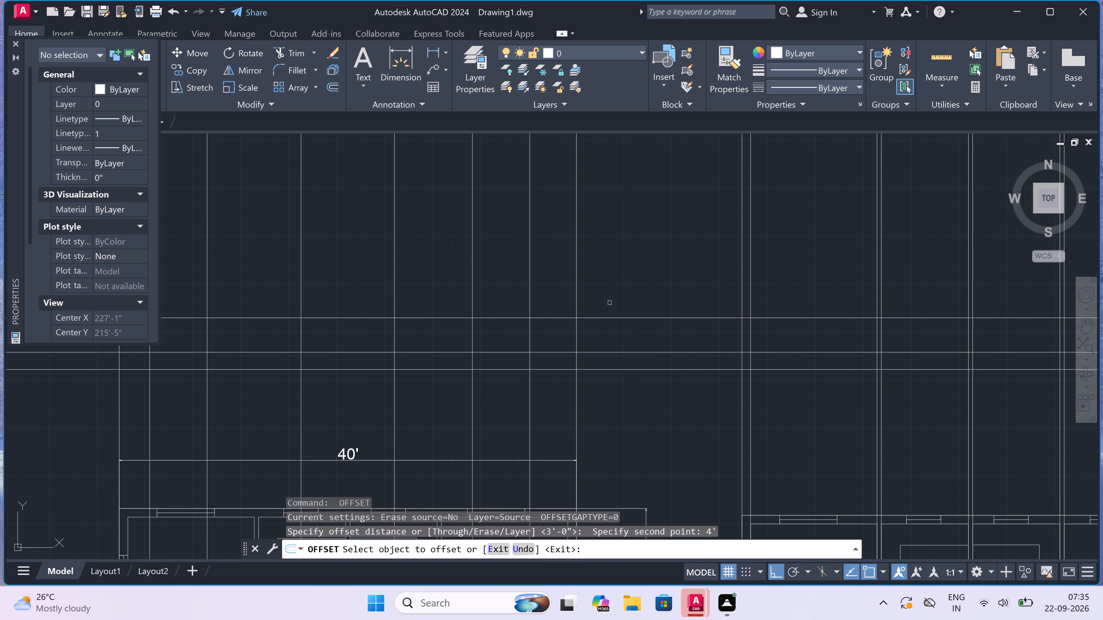
drag(606, 318, 607, 312)
click(615, 279)
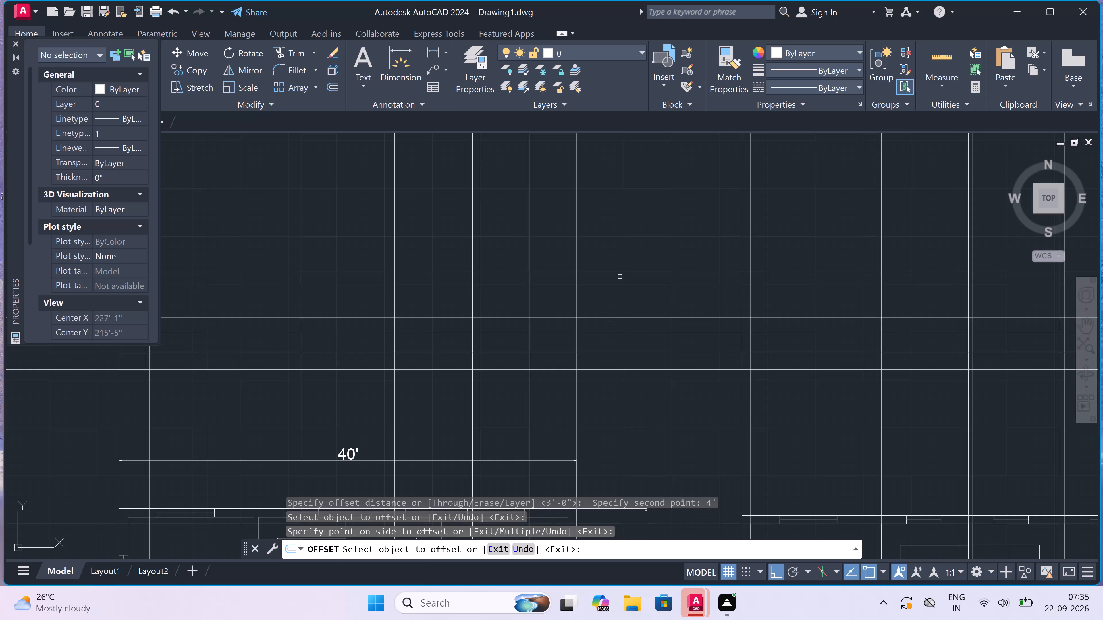
key(Escape)
Offset the topmost horizontal line, the one 4' above its neighbour, upward by 3'.
key(space)
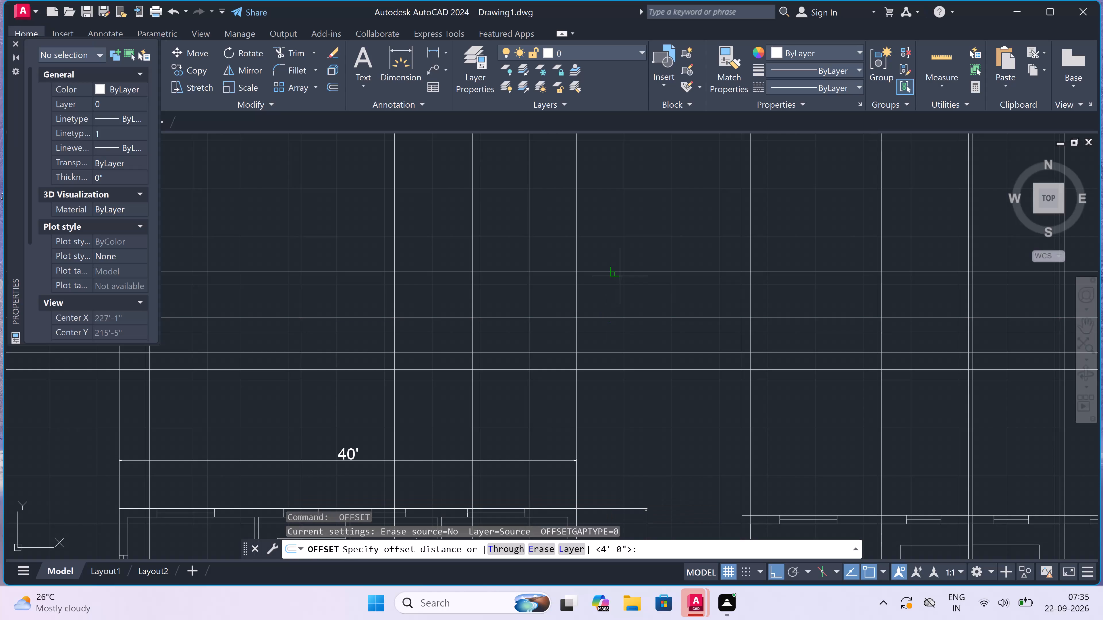
click(615, 272)
scroll(615, 244, down, 2)
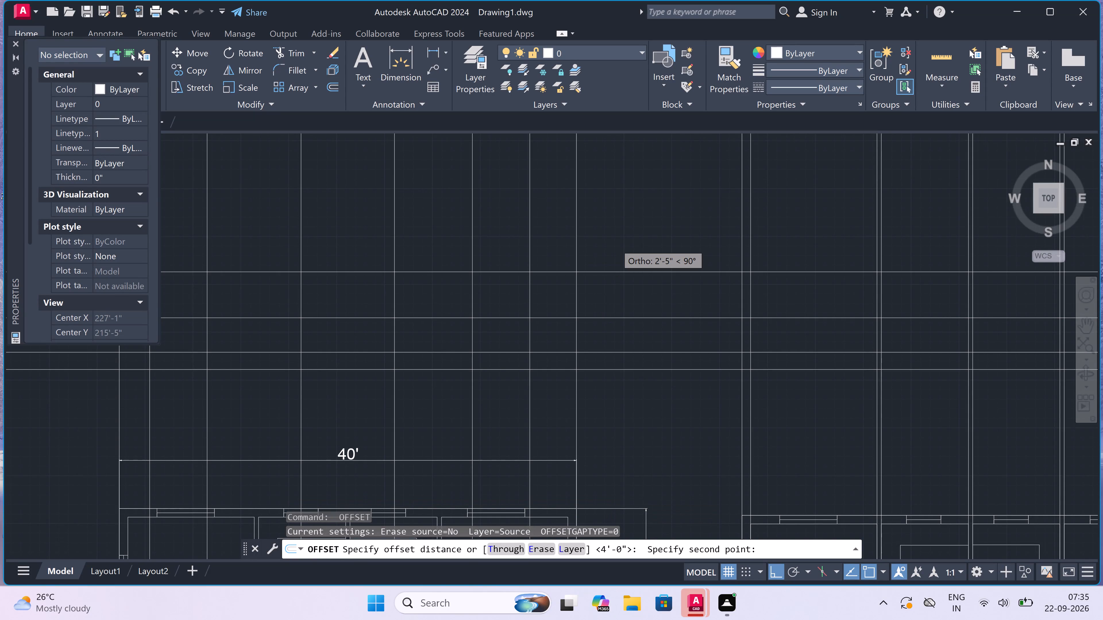
scroll(613, 231, up, 3)
scroll(613, 231, down, 1)
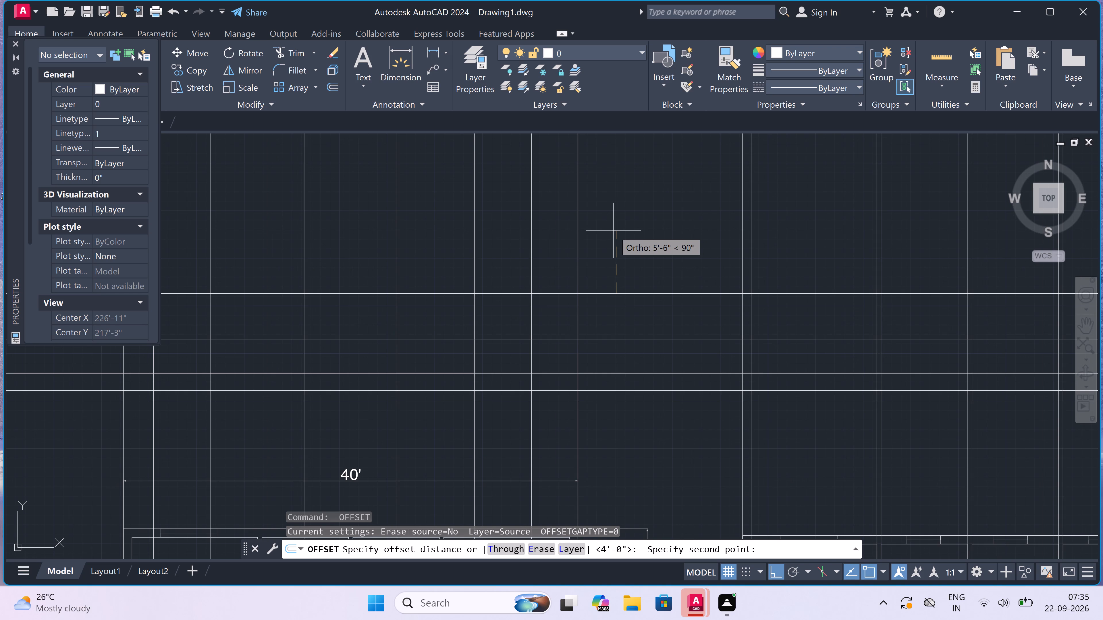
key(3)
text(')
key(space)
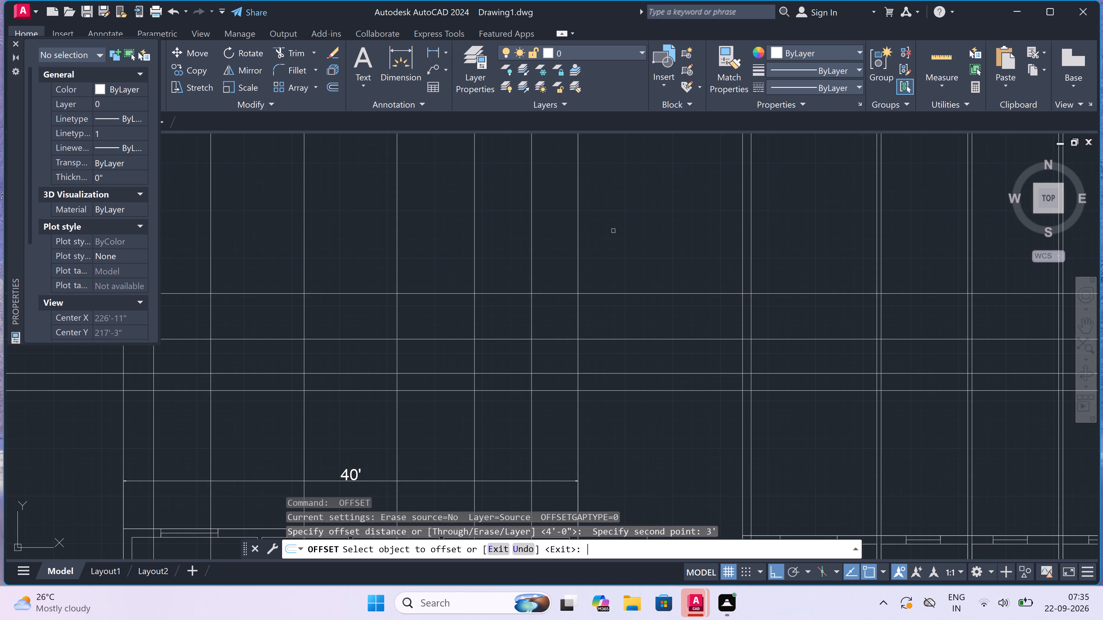
click(607, 294)
click(608, 270)
key(Escape)
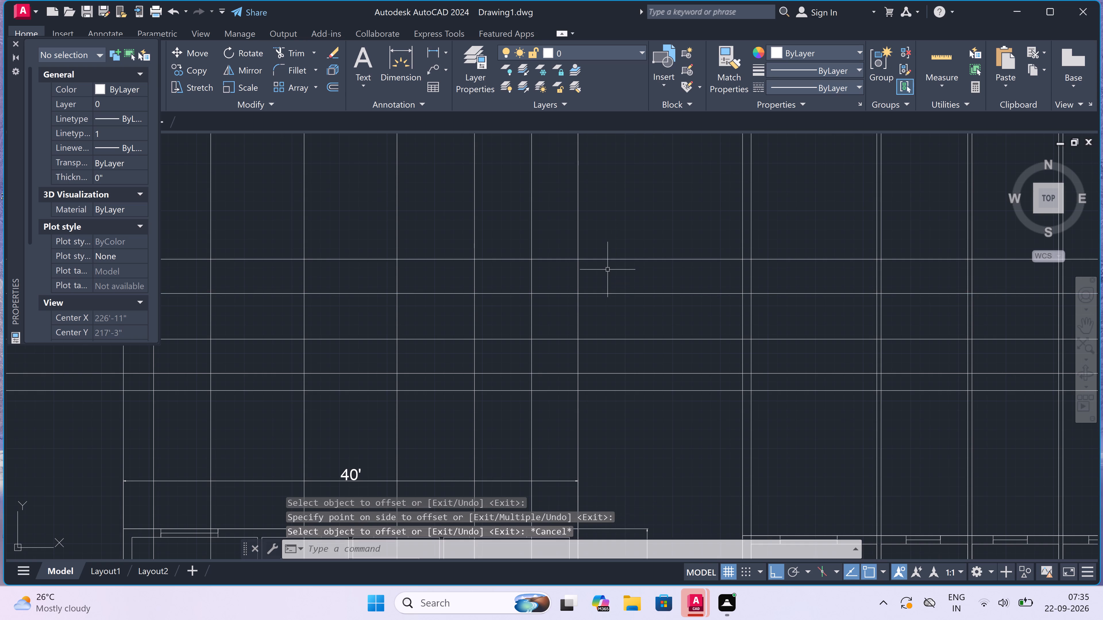
Offset the current topmost horizontal level line upward by 6" to form a thin slab band.
key(space)
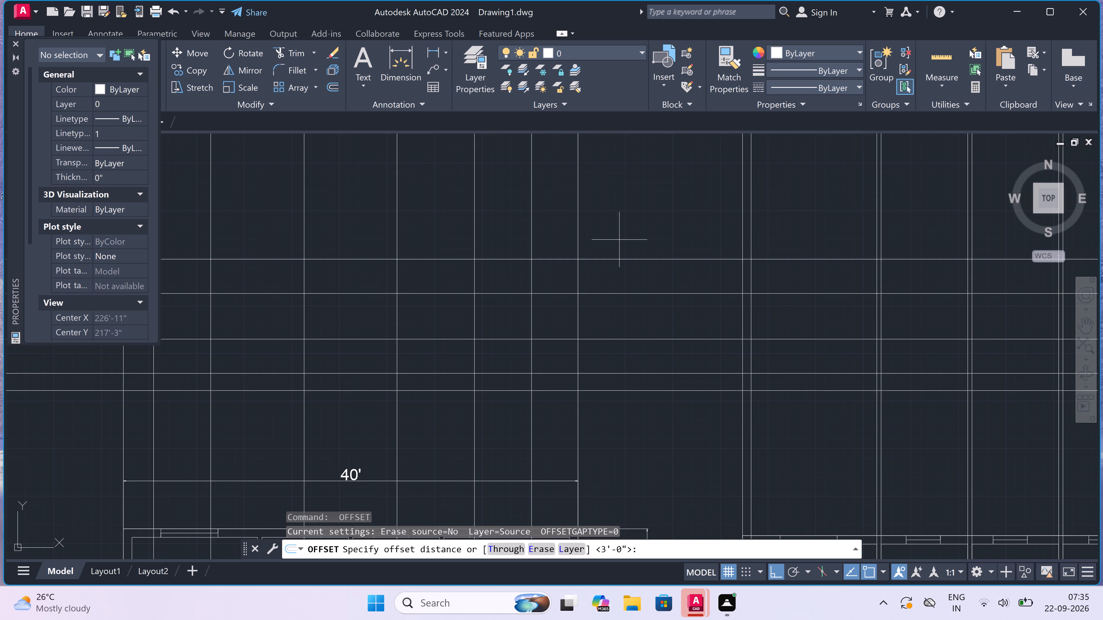
click(599, 259)
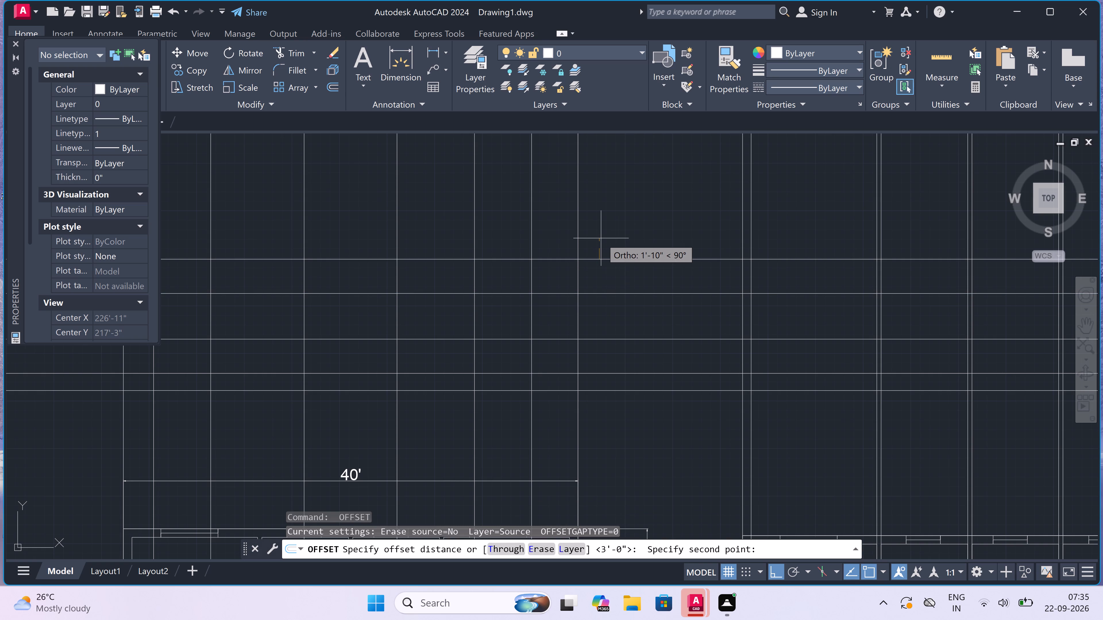
key(6)
text(")
key(space)
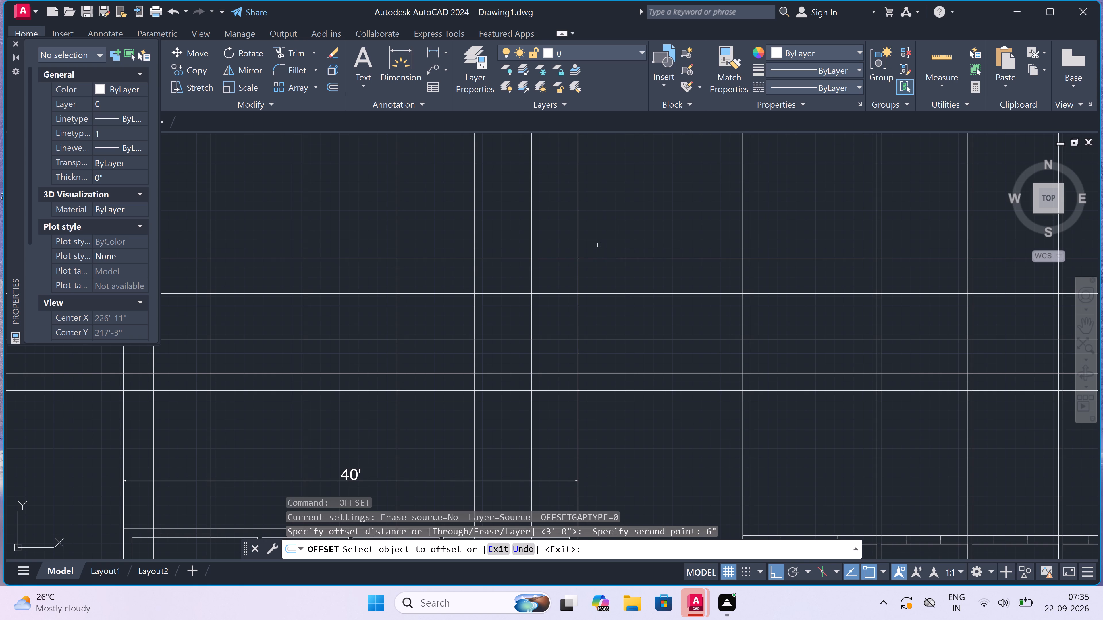
click(594, 260)
click(598, 245)
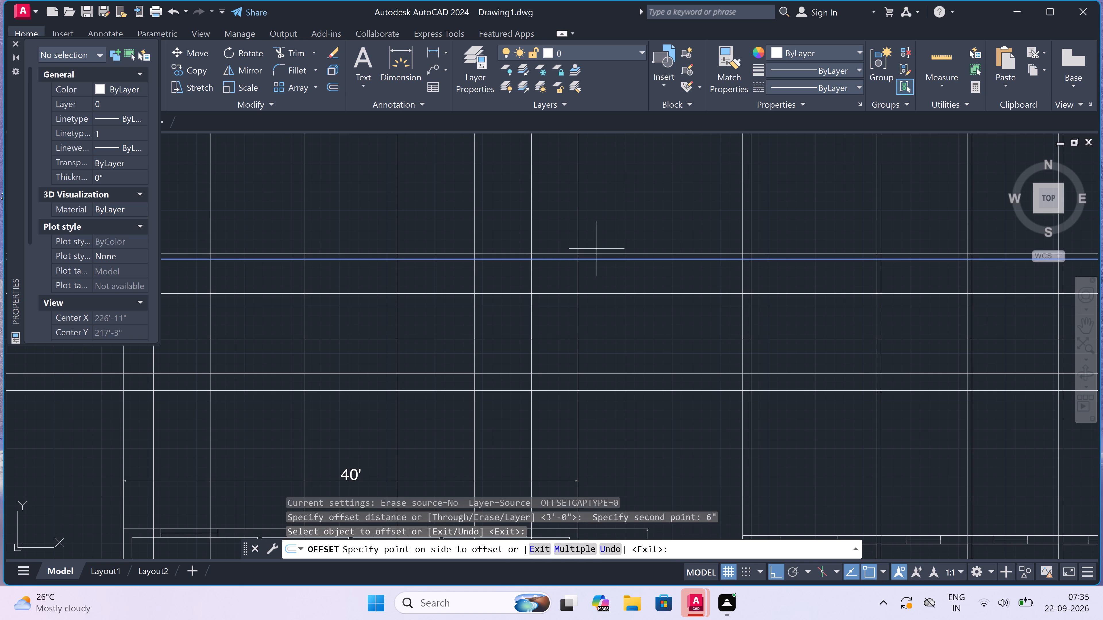
key(Escape)
Offset the upper line of the 6" band upward by 3'6".
key(space)
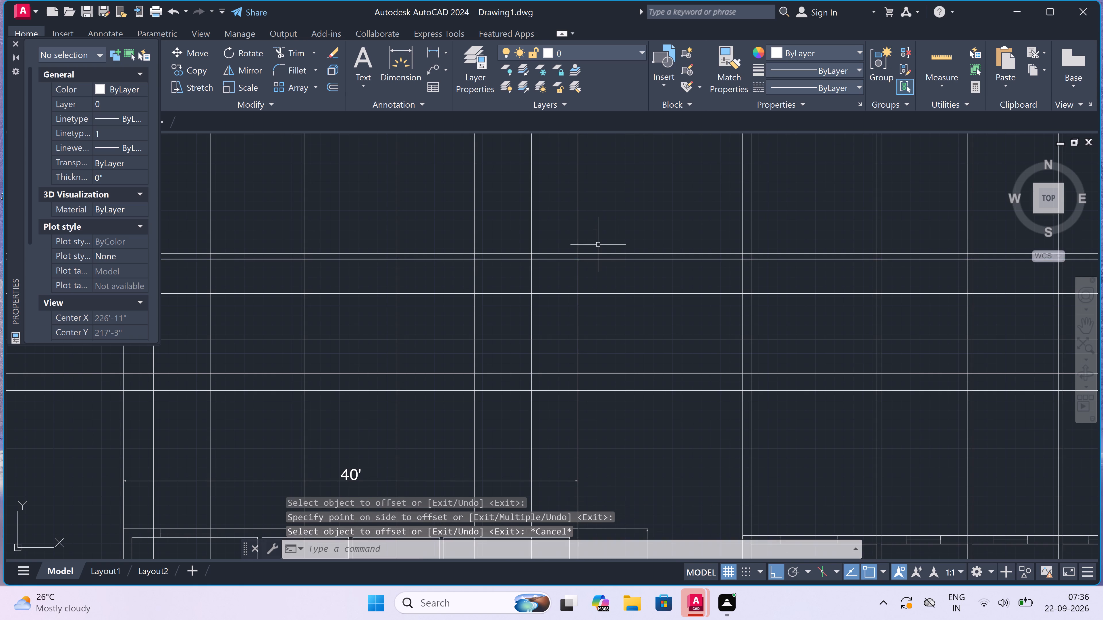
scroll(598, 245, up, 1)
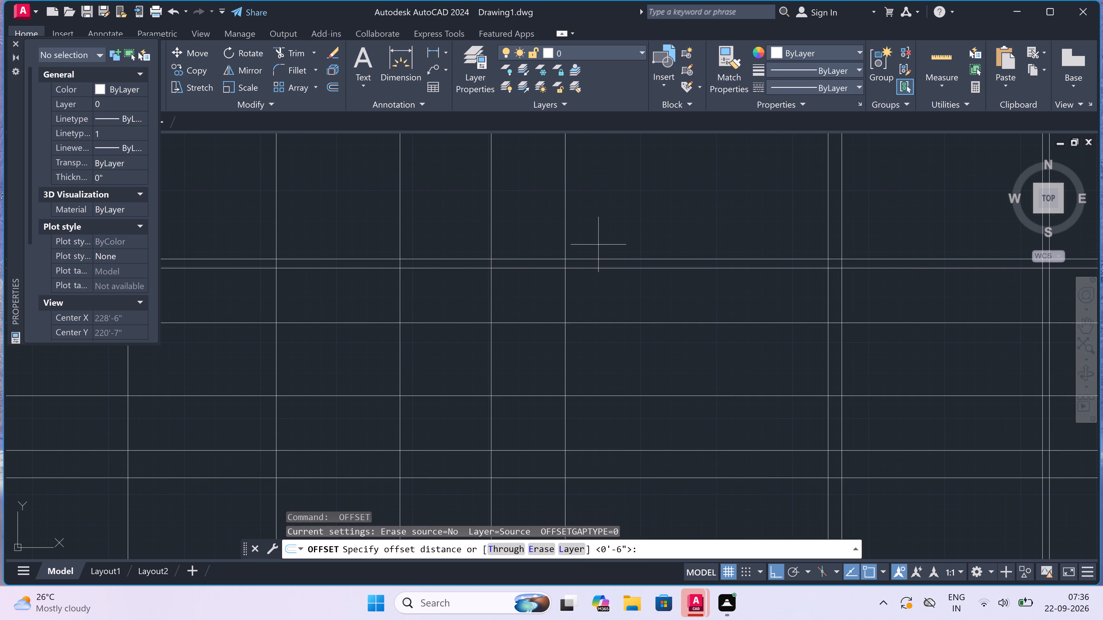
drag(597, 257, 599, 248)
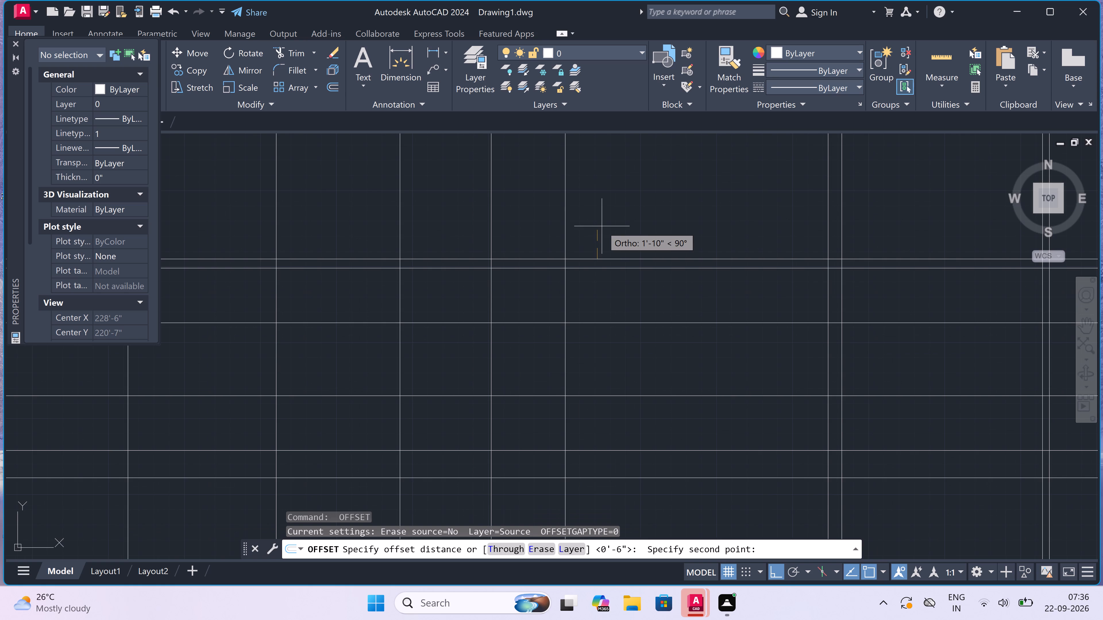
text(3')
key(6)
text(")
key(space)
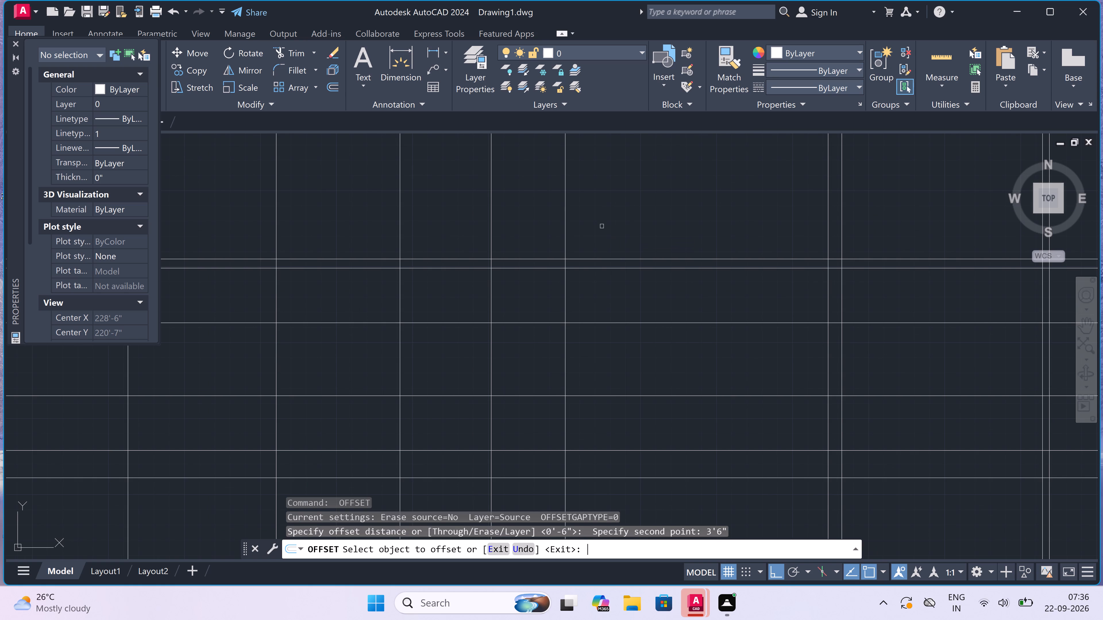
click(581, 258)
click(591, 216)
scroll(591, 216, down, 4)
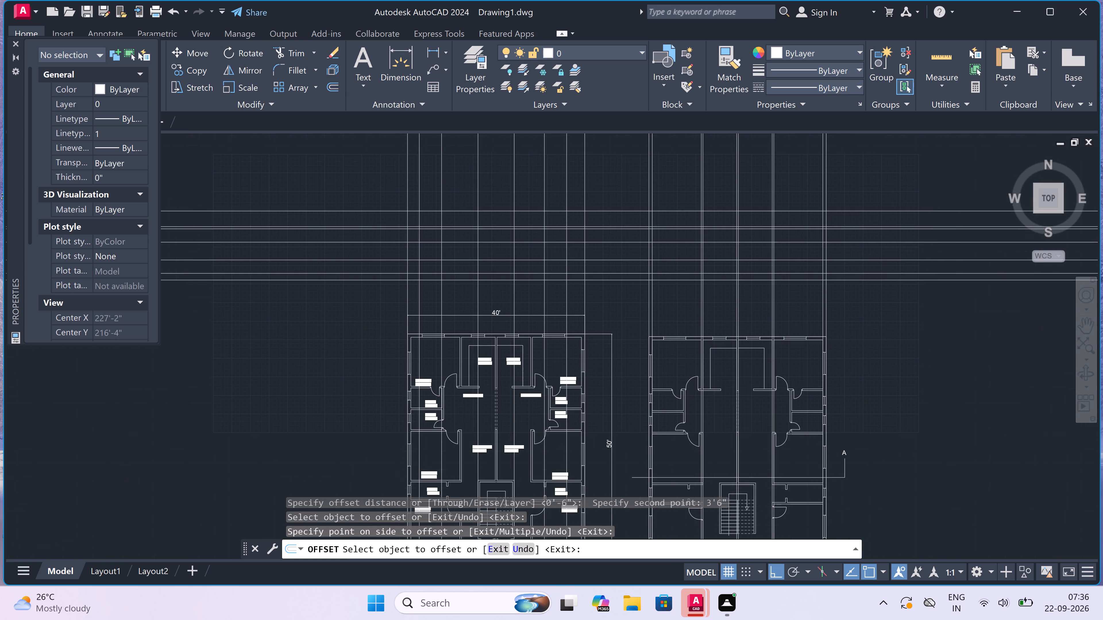
scroll(600, 198, up, 2)
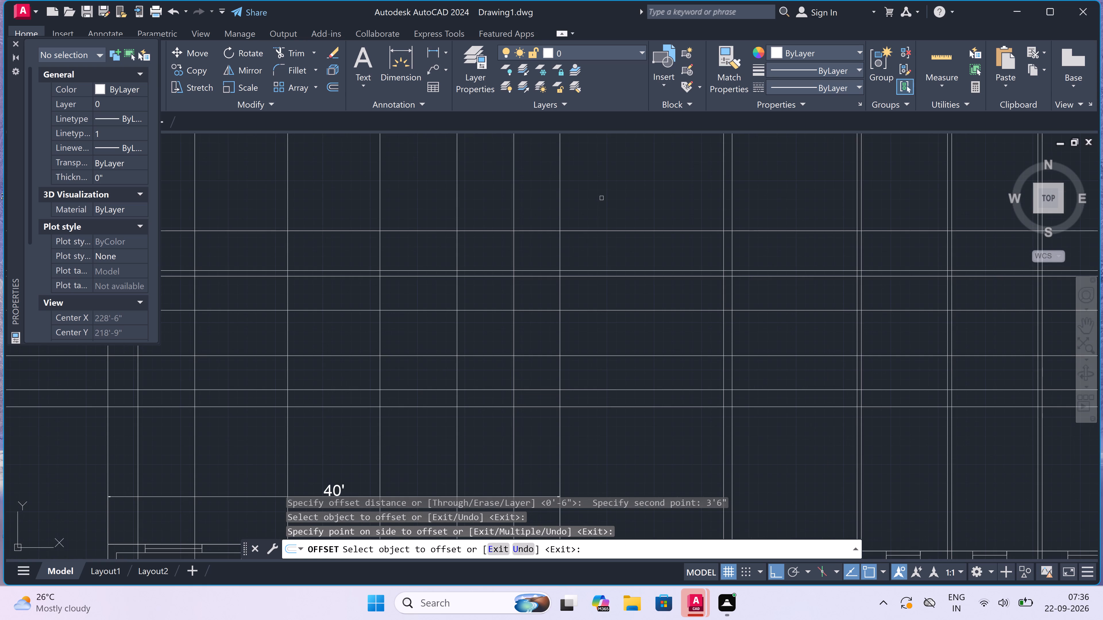
Trim all vertical projection lines of both grids above the topmost horizontal level line.
key(Escape)
scroll(601, 198, down, 2)
text(TR)
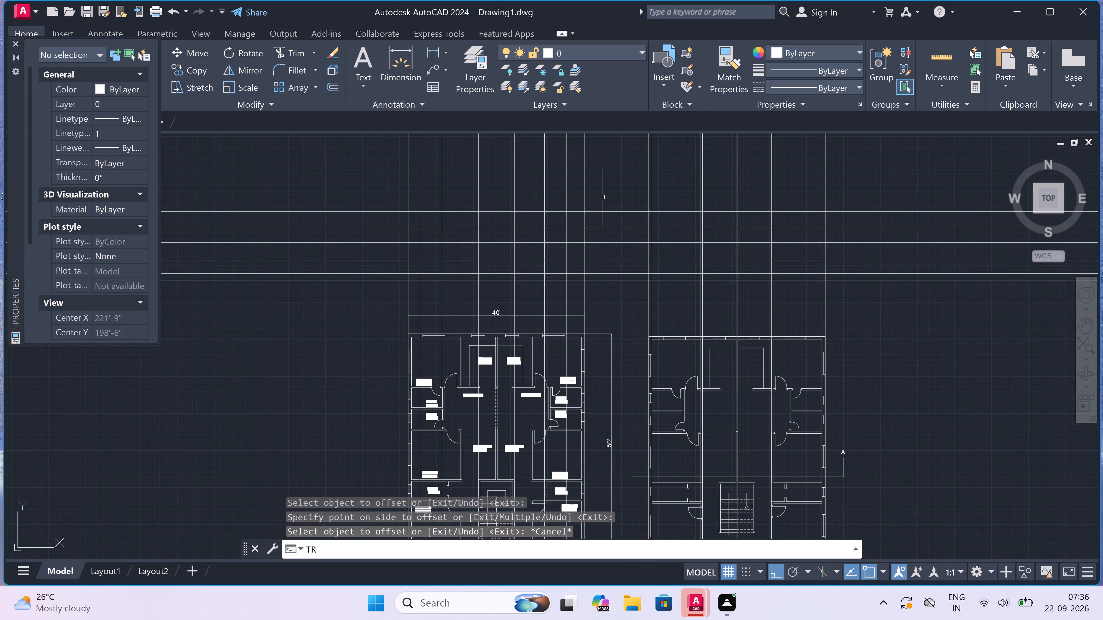
key(space)
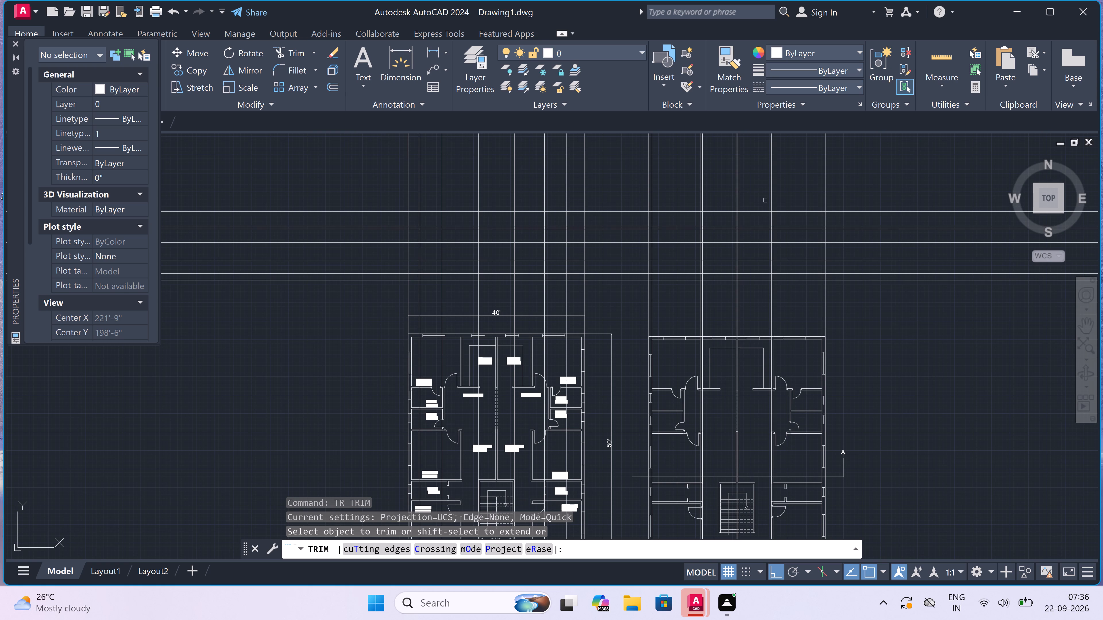
click(838, 192)
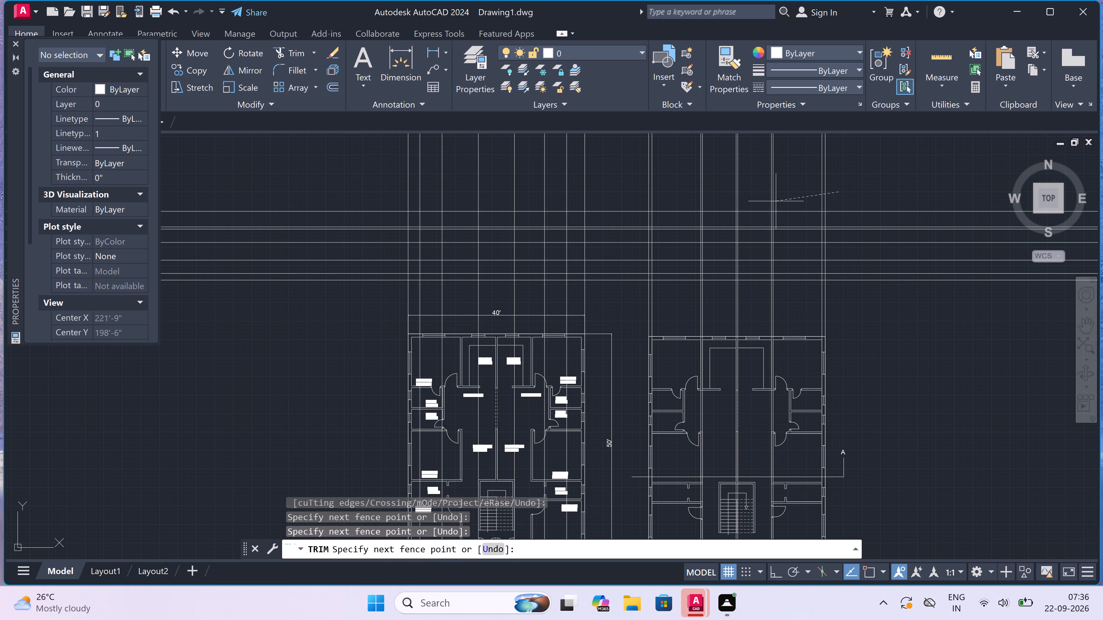
click(372, 167)
click(372, 167)
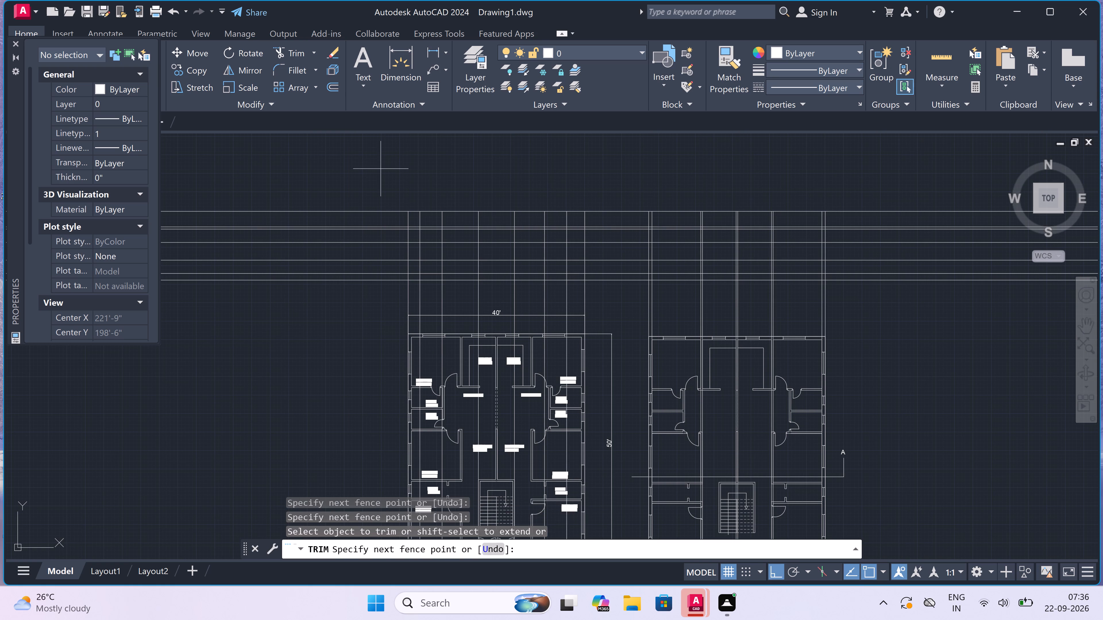
Trim the horizontal level lines to the outer verticals of both grids, clearing both outer sides and the gap between them.
drag(348, 309, 348, 305)
click(363, 193)
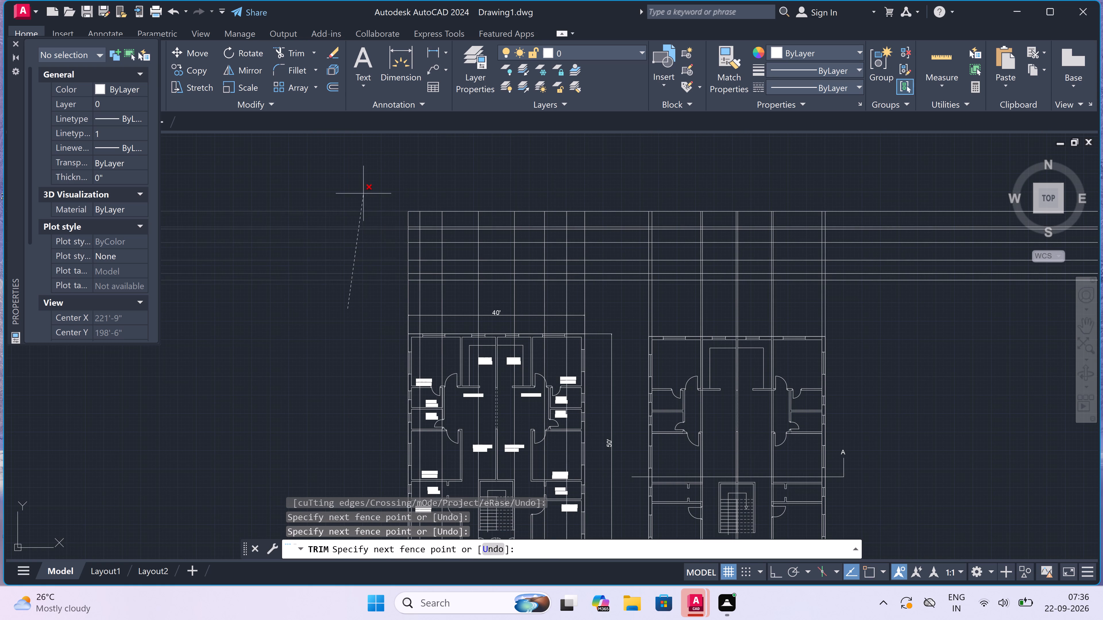
click(618, 213)
click(618, 213)
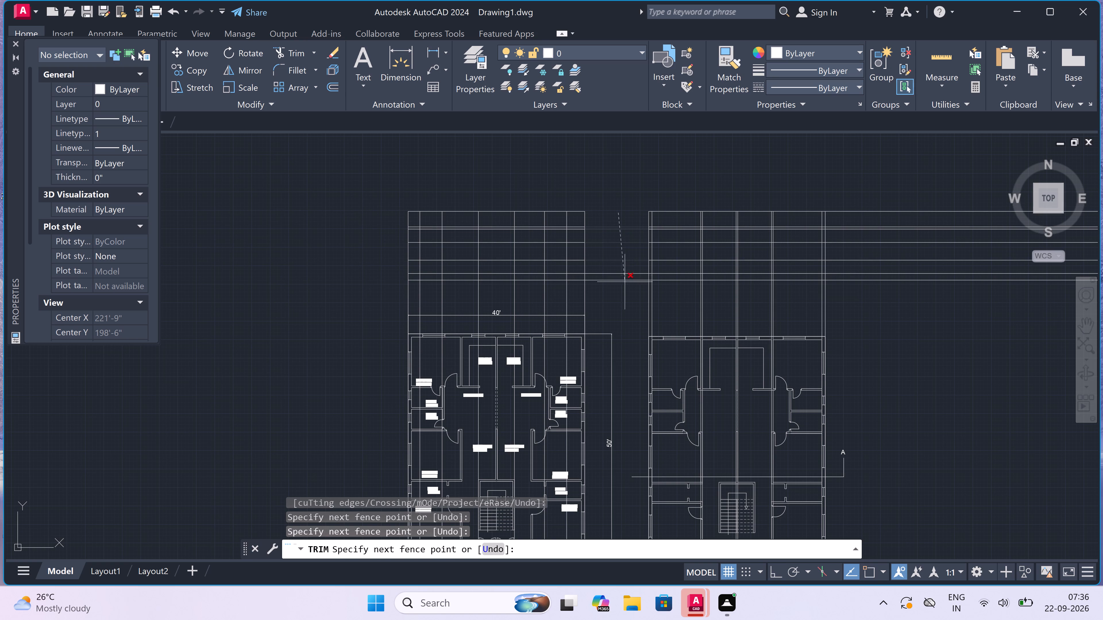
click(623, 287)
scroll(623, 286, down, 2)
scroll(714, 267, up, 1)
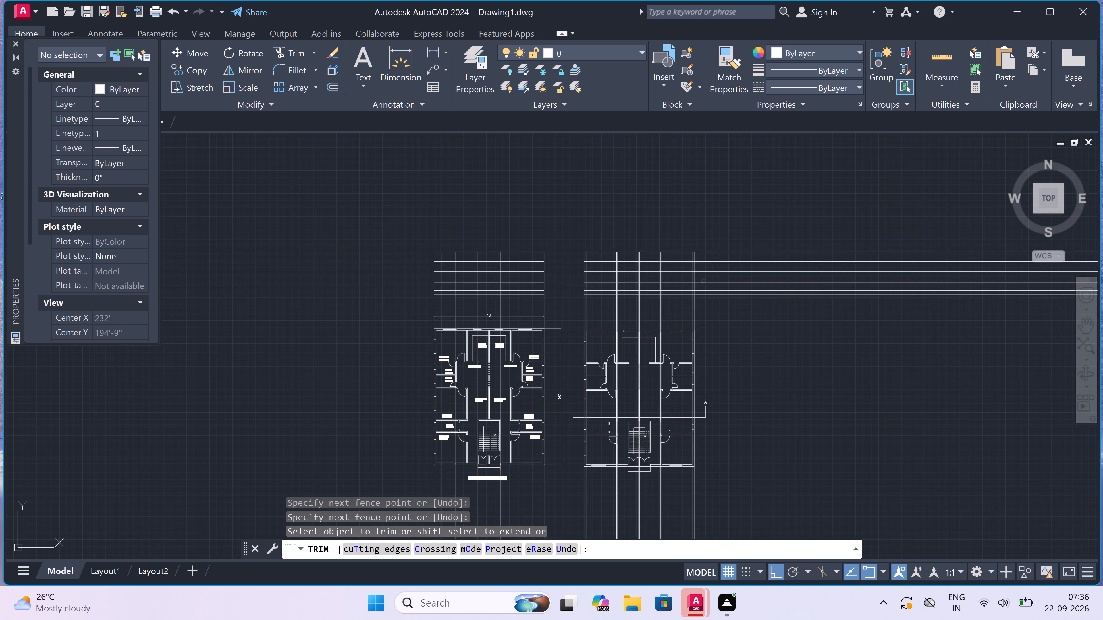
click(702, 310)
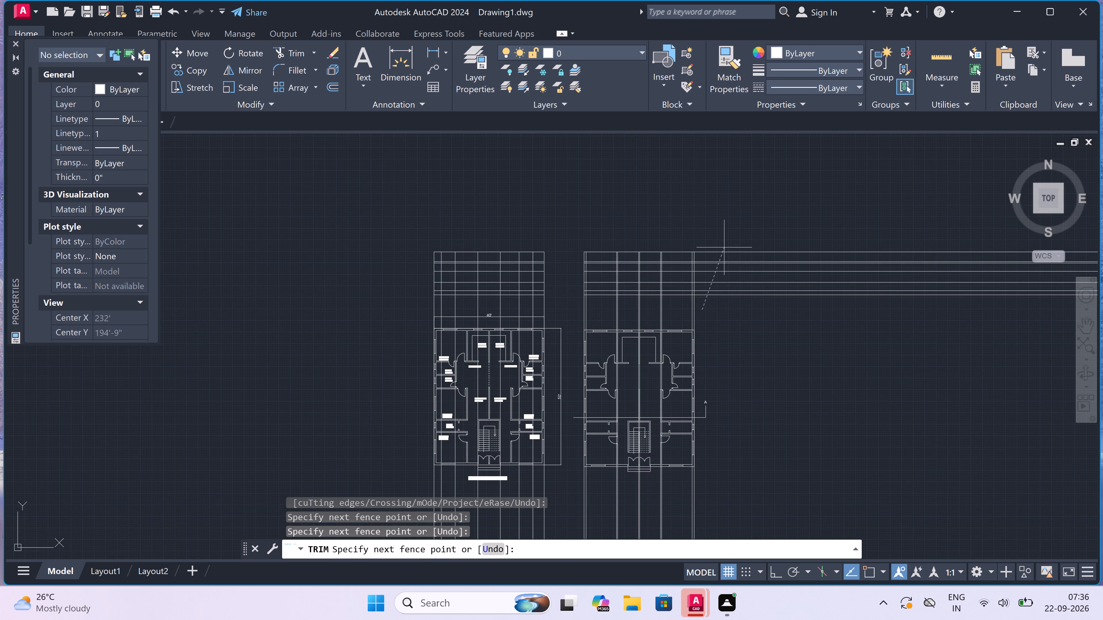
click(728, 214)
Trim the inner vertical lines between the topmost level line and the 6" slab band above the section-line duplicate.
scroll(698, 285, up, 2)
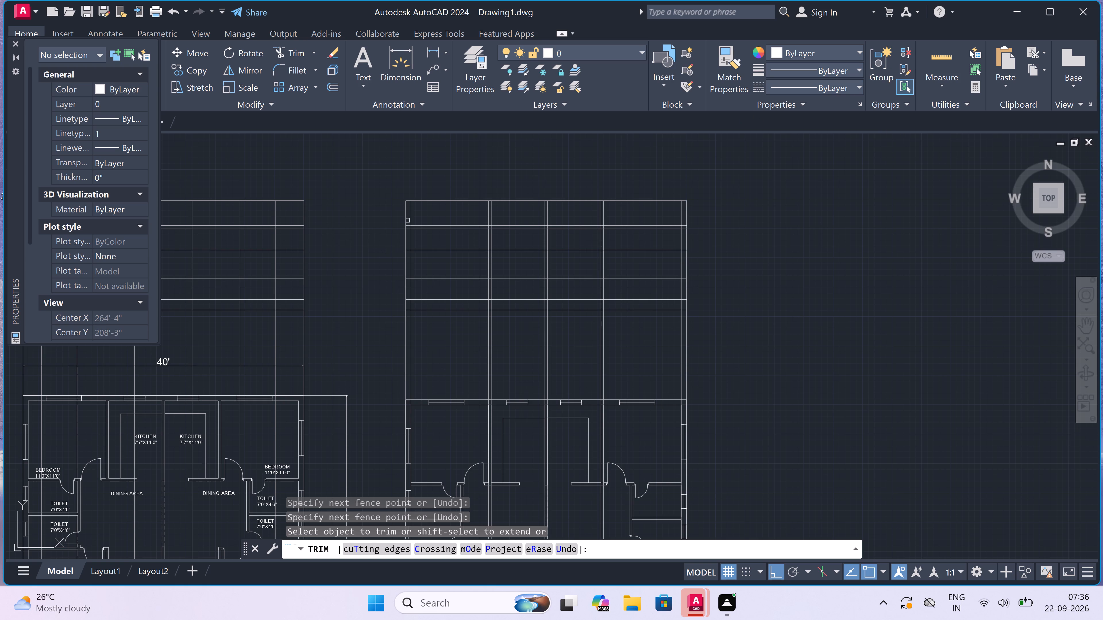
scroll(410, 216, up, 2)
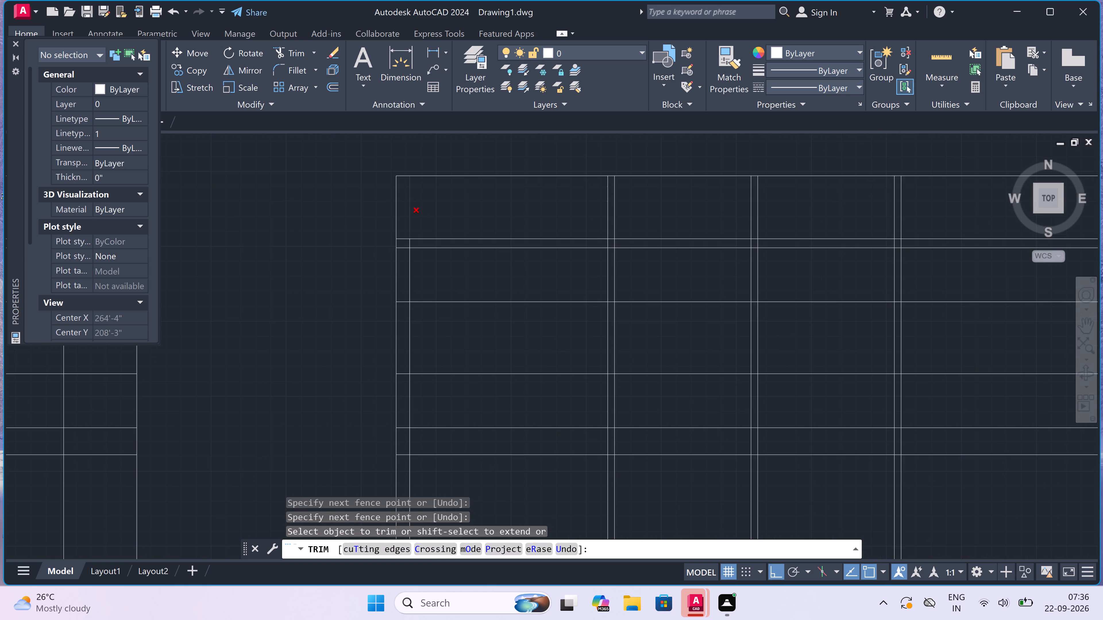
click(406, 217)
scroll(751, 217, down, 2)
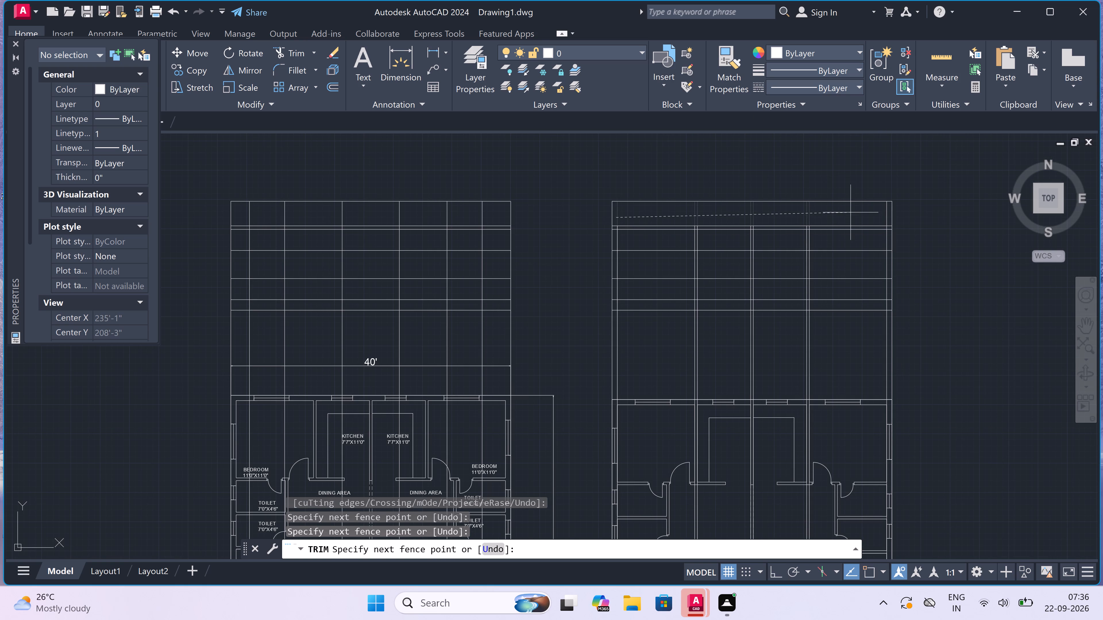
scroll(884, 211, up, 1)
click(890, 211)
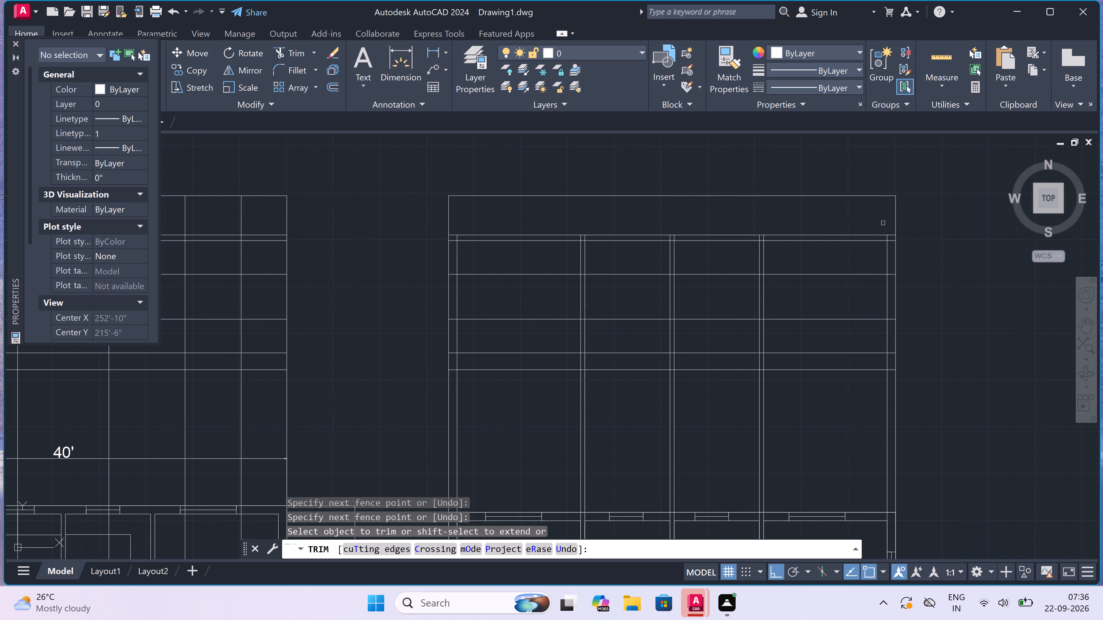
Trim the inner vertical lines inside the 6" slab band of the duplicate's grid, keeping its two outer edges.
scroll(888, 233, up, 5)
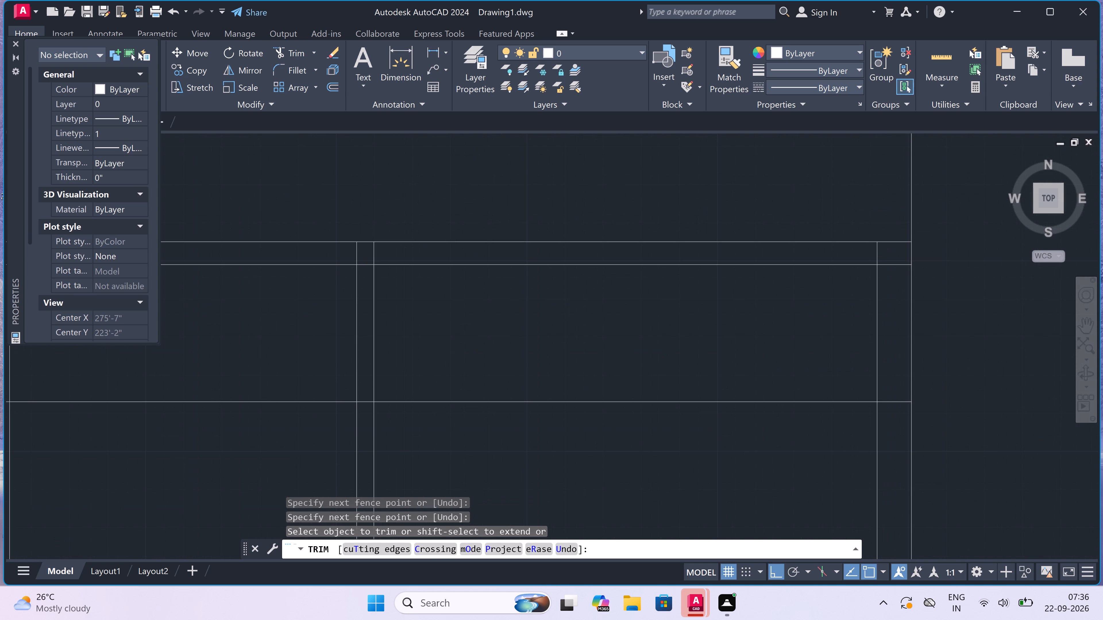
drag(885, 253, 838, 259)
scroll(526, 263, down, 4)
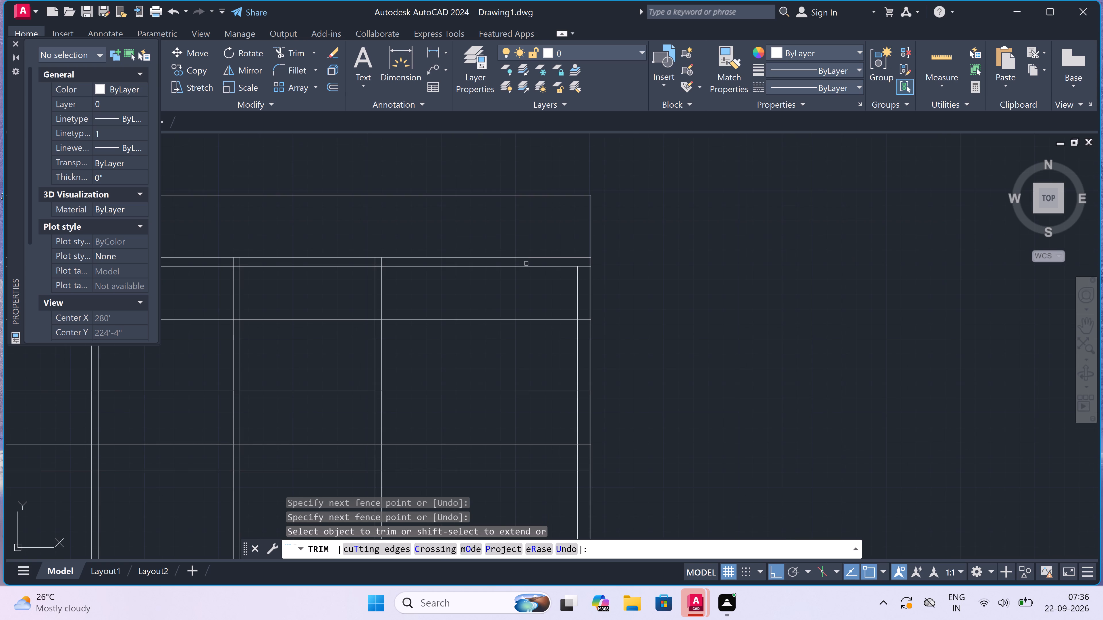
scroll(526, 263, up, 3)
click(526, 263)
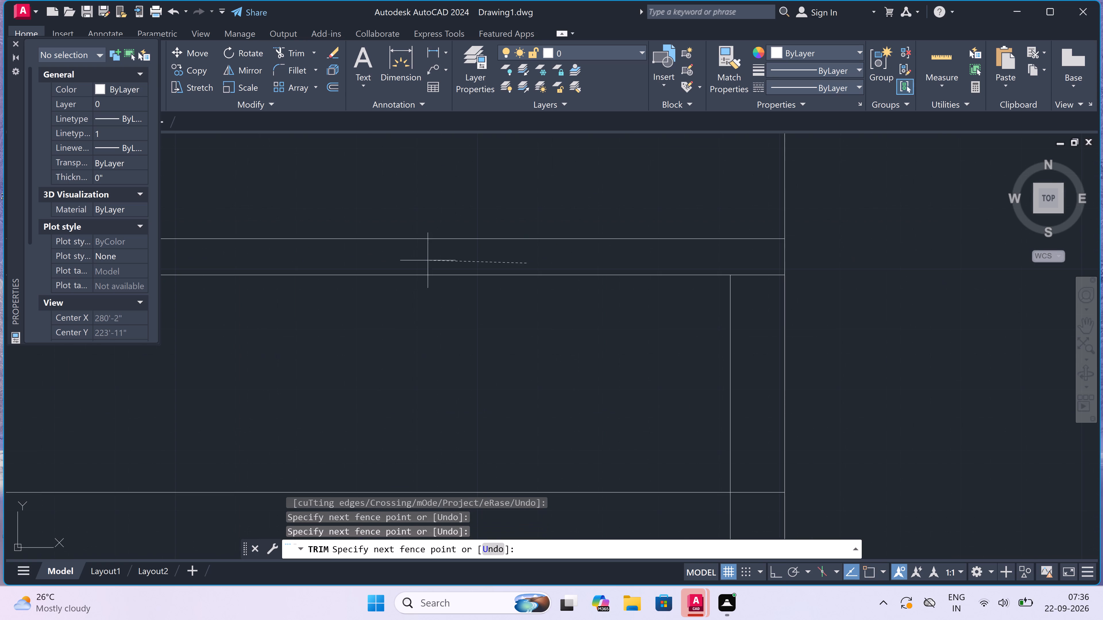
scroll(428, 260, down, 6)
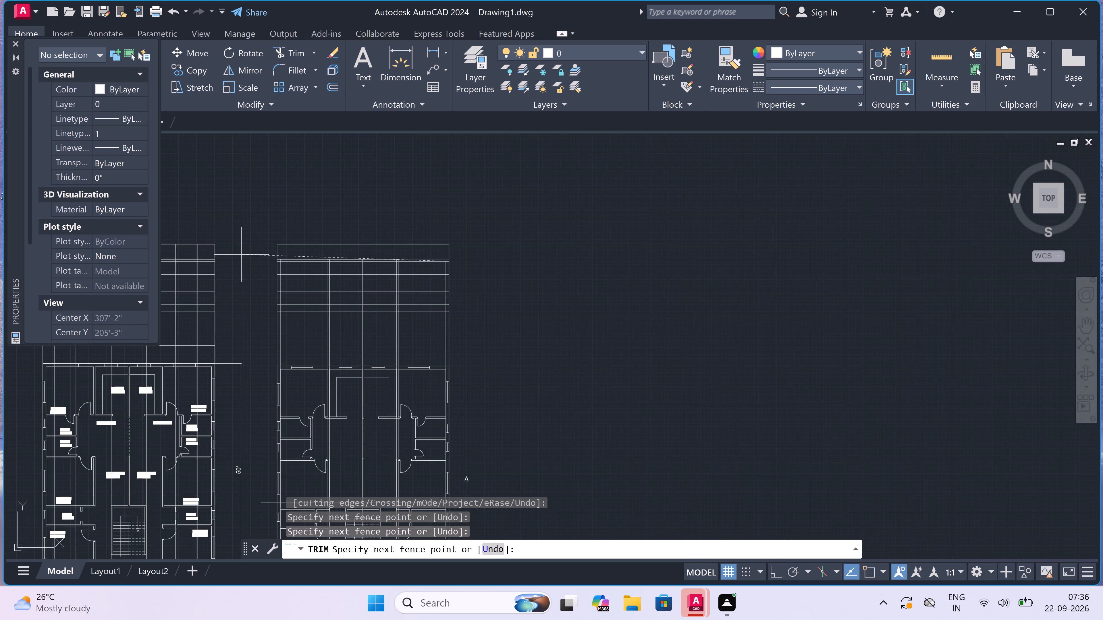
scroll(259, 259, up, 2)
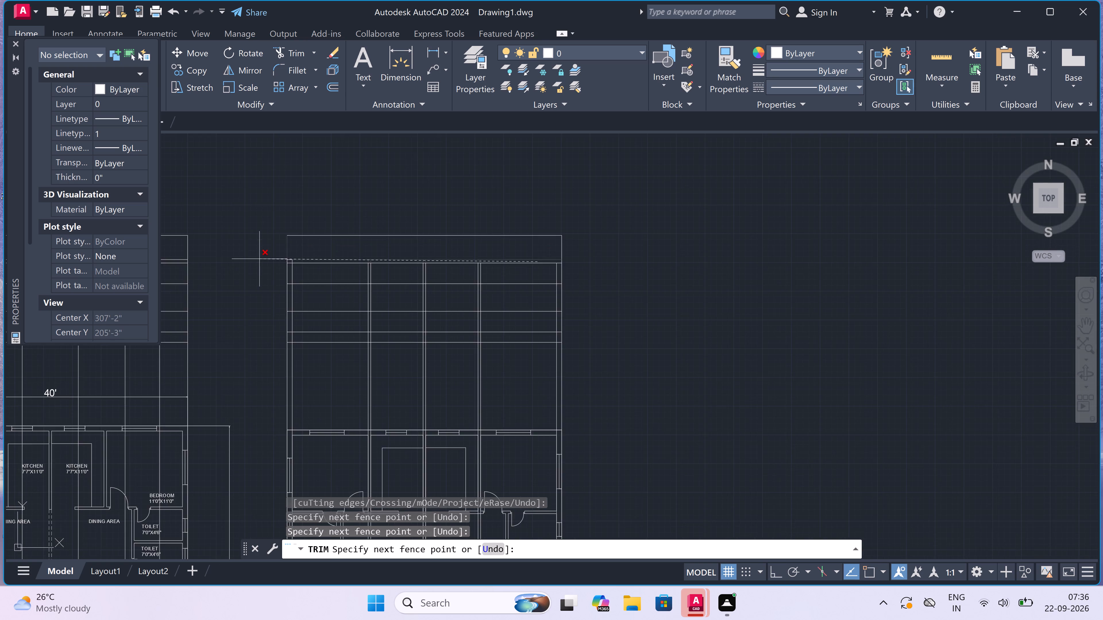
scroll(259, 259, up, 2)
scroll(352, 268, up, 3)
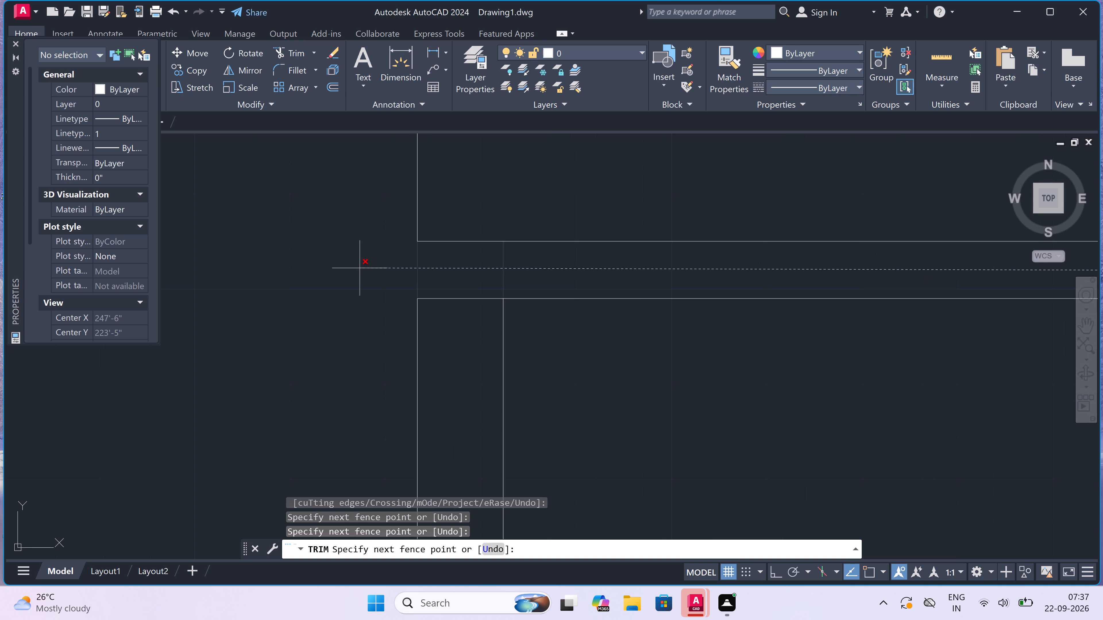
click(441, 268)
Trim the inner vertical lines between the two lowest level lines of the duplicate's grid, keeping the outer edges.
scroll(442, 267, down, 3)
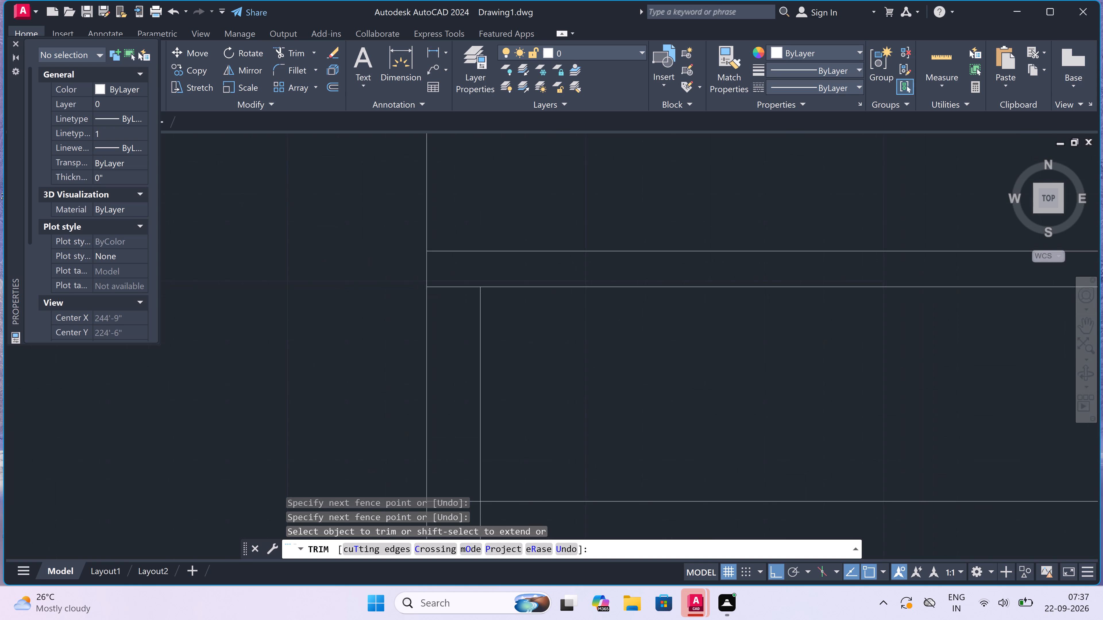
scroll(444, 263, down, 1)
scroll(444, 302, down, 2)
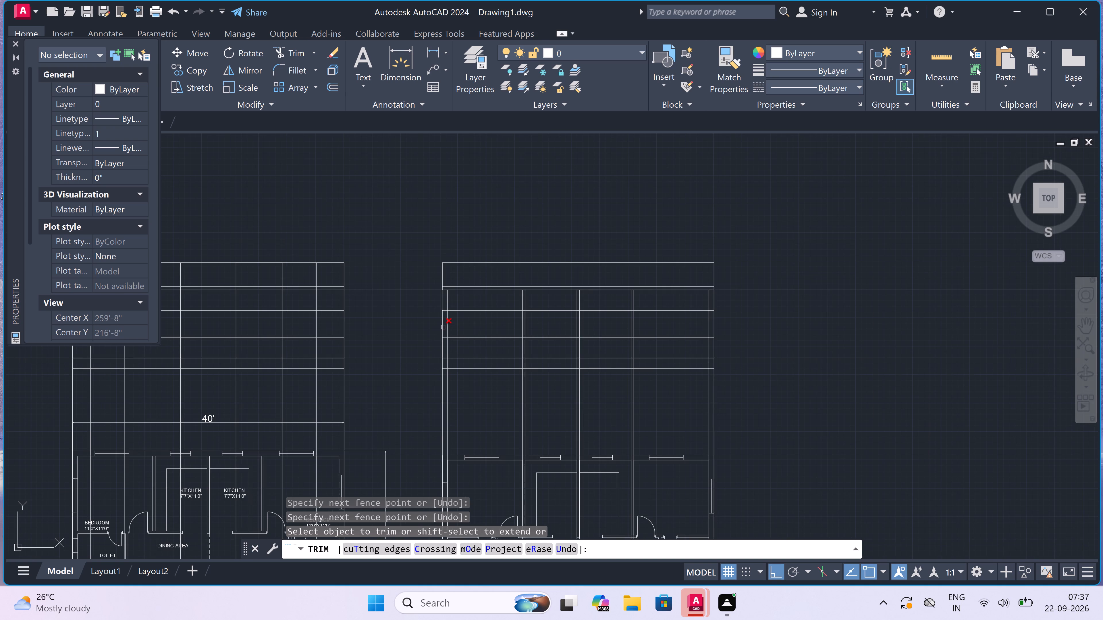
scroll(443, 350, up, 3)
scroll(445, 341, down, 2)
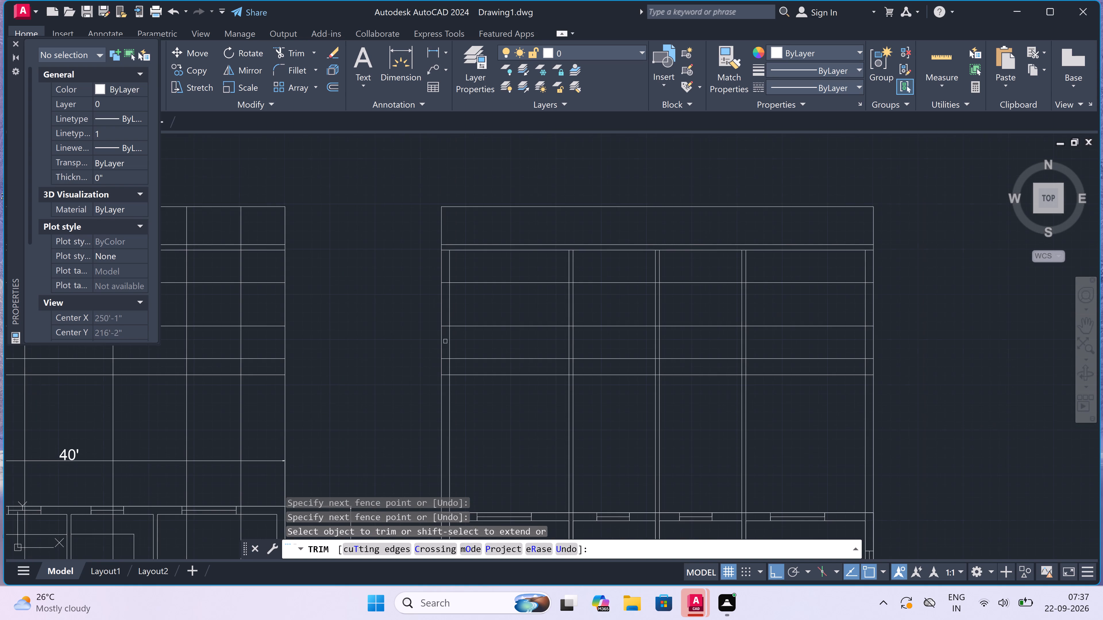
scroll(446, 342, down, 1)
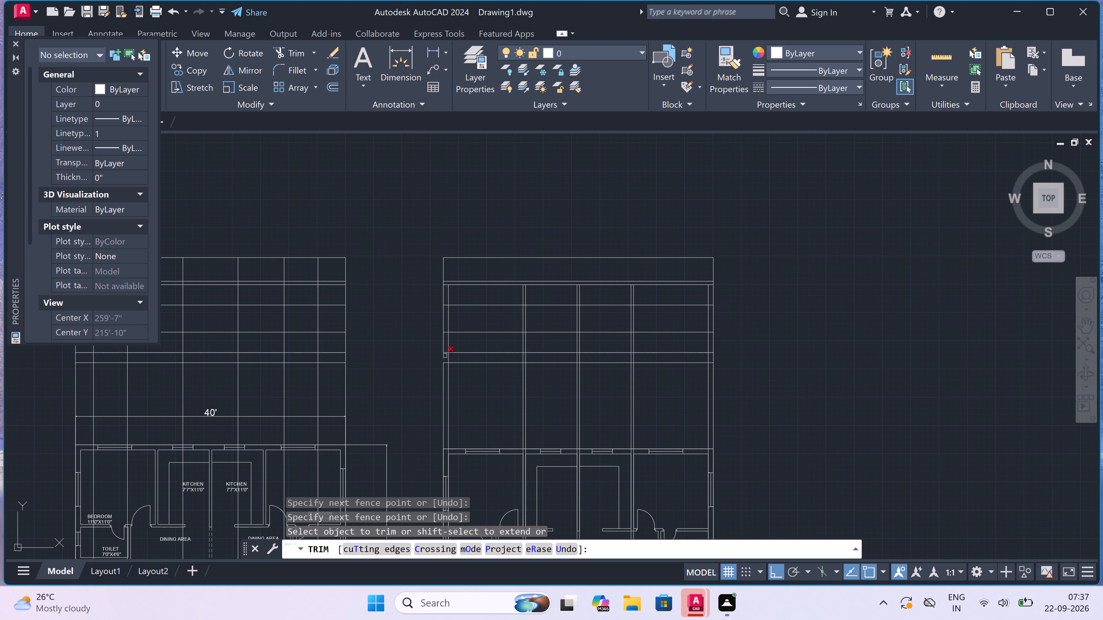
scroll(445, 359, up, 3)
click(445, 359)
scroll(594, 356, down, 3)
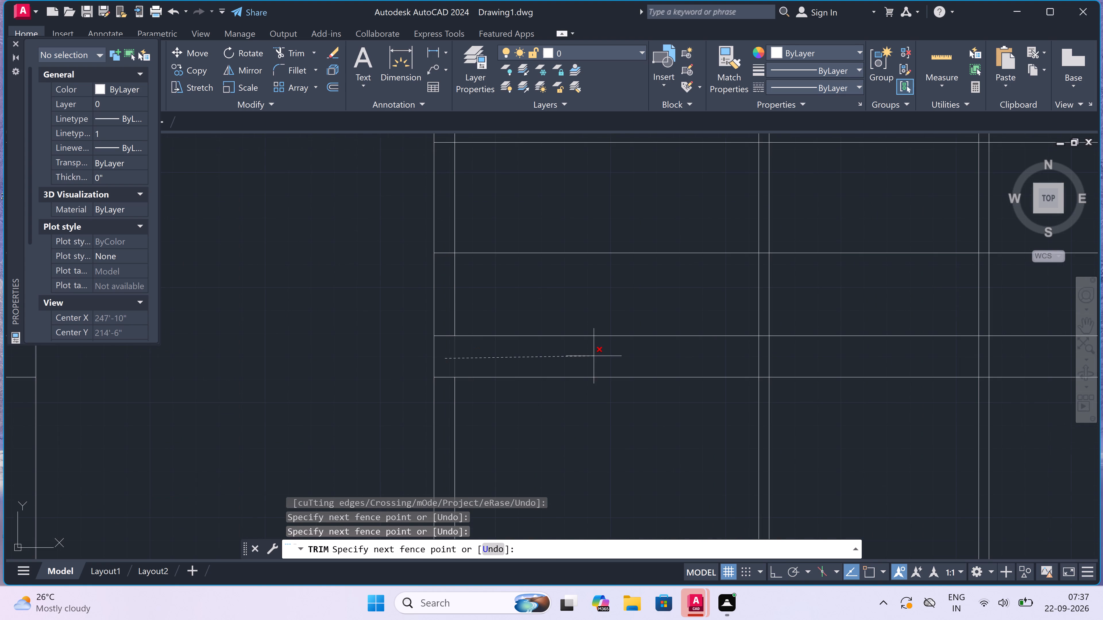
scroll(594, 356, down, 3)
scroll(628, 352, up, 2)
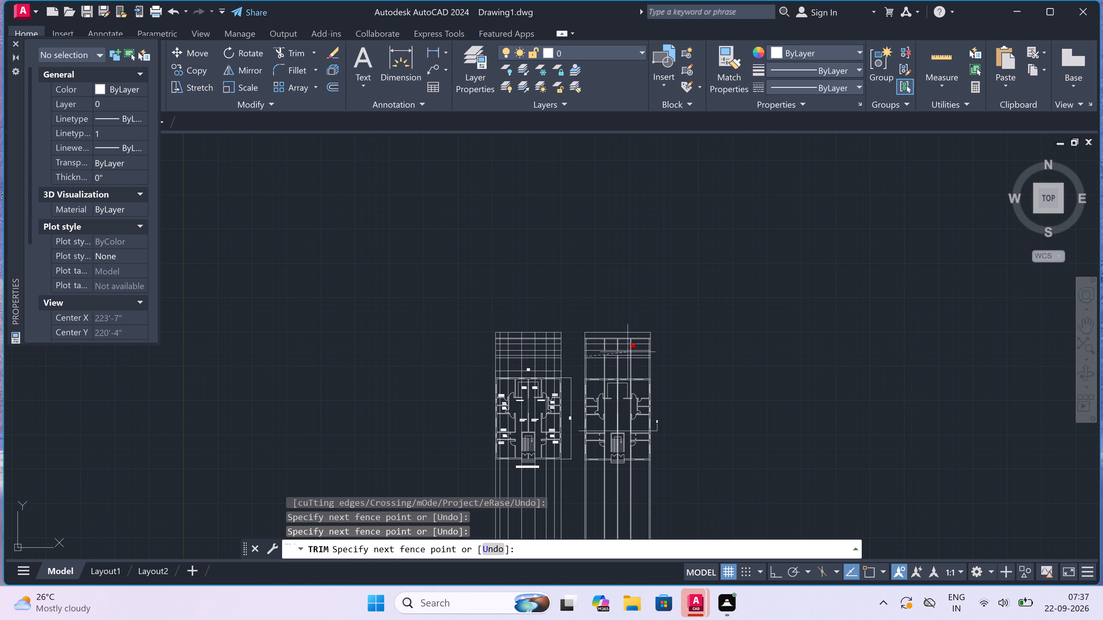
scroll(628, 352, up, 2)
scroll(732, 388, up, 1)
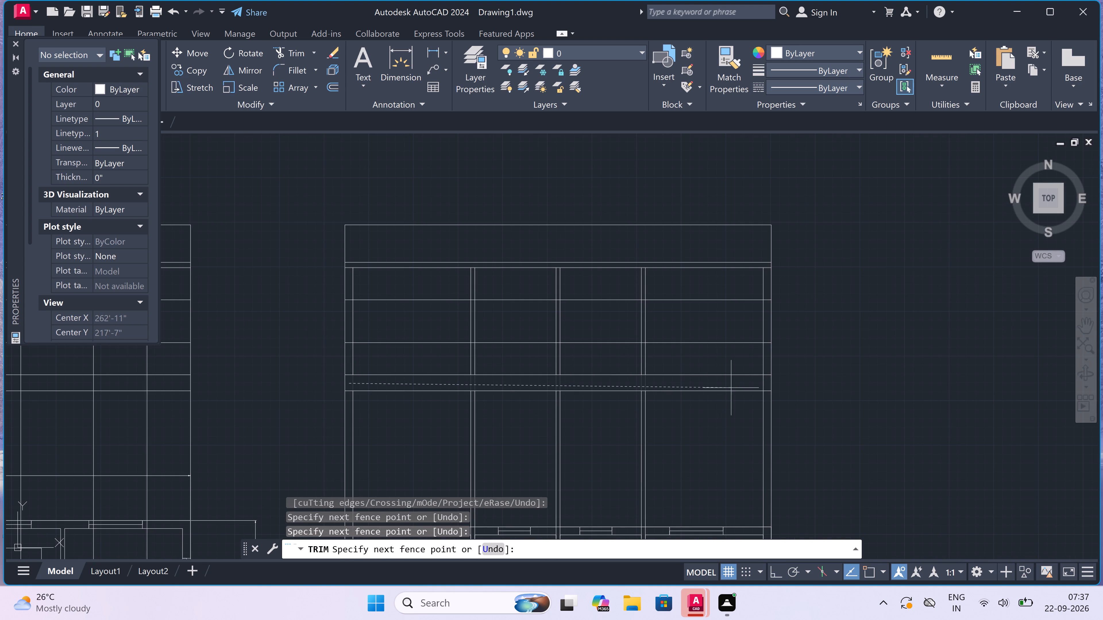
scroll(732, 388, up, 1)
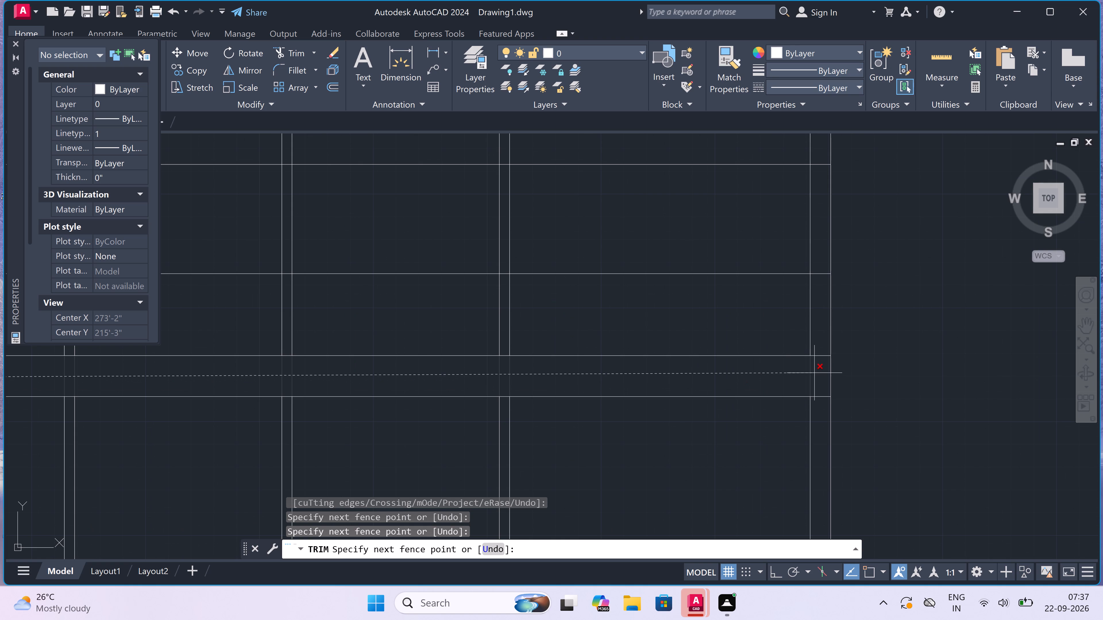
click(814, 373)
Trim the two intermediate level lines from the right outer wall and the four room bays of the duplicate's grid, keeping the pieces inside the other walls.
scroll(814, 339, down, 2)
scroll(816, 307, up, 2)
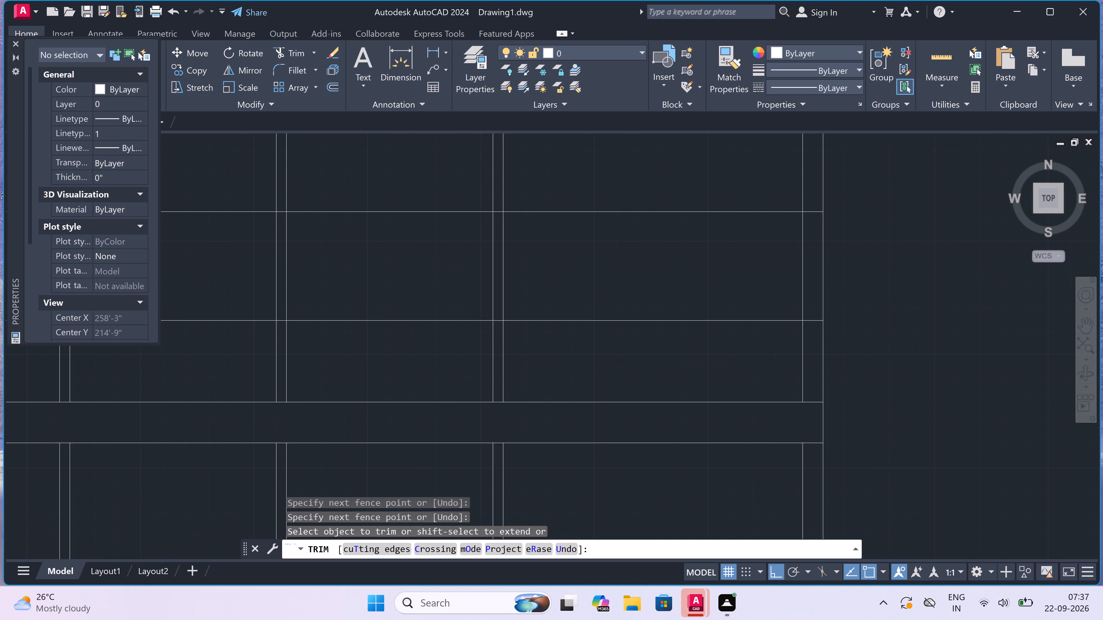
click(813, 323)
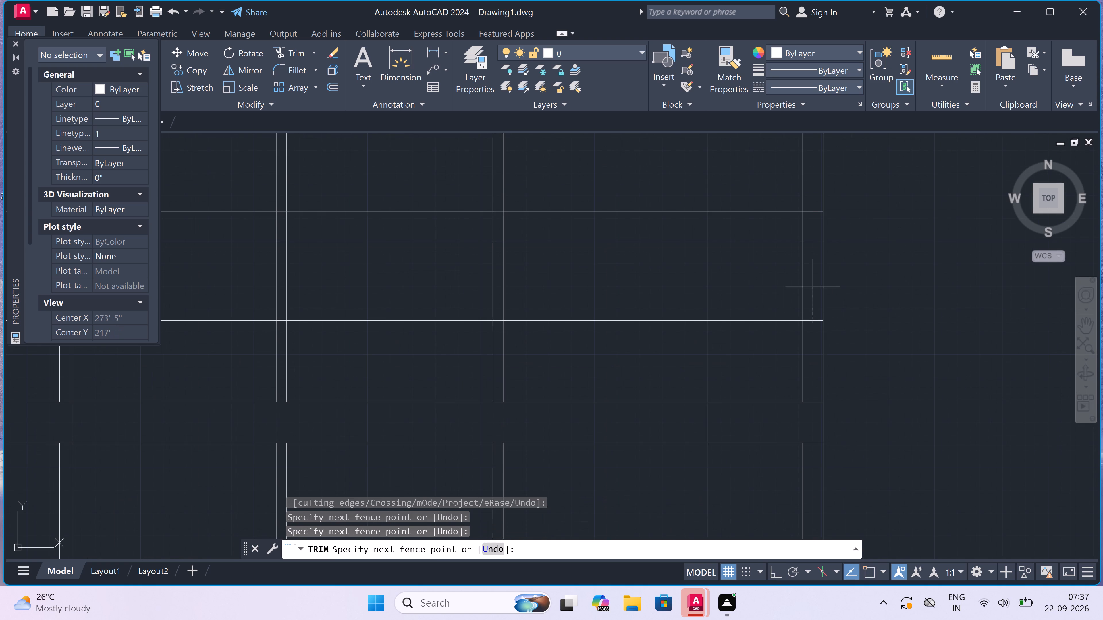
click(813, 203)
scroll(813, 203, down, 3)
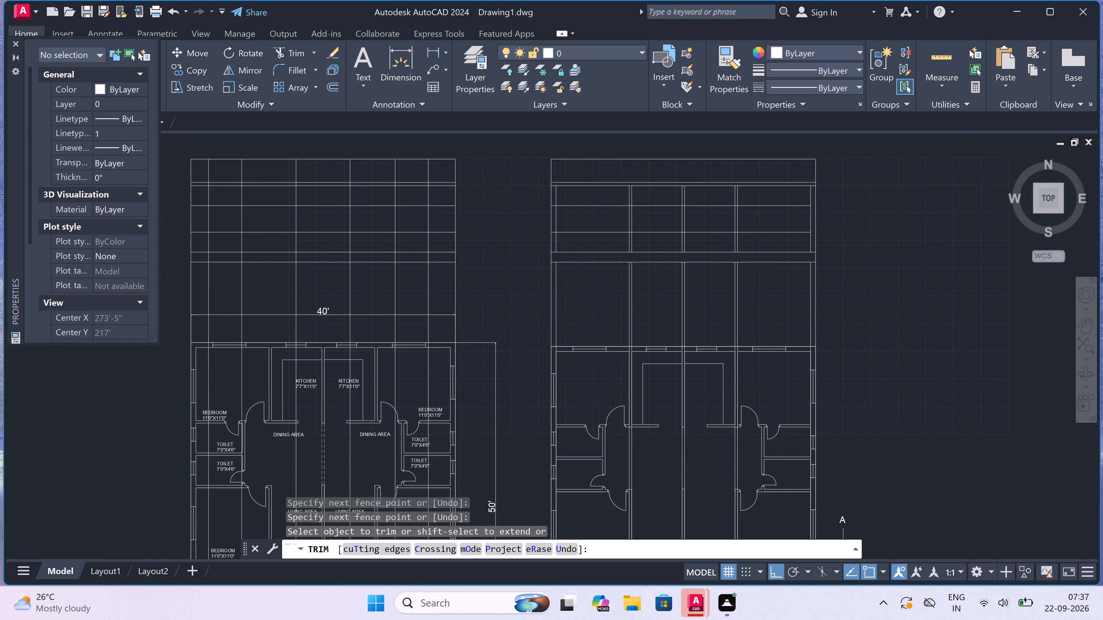
scroll(758, 212, up, 1)
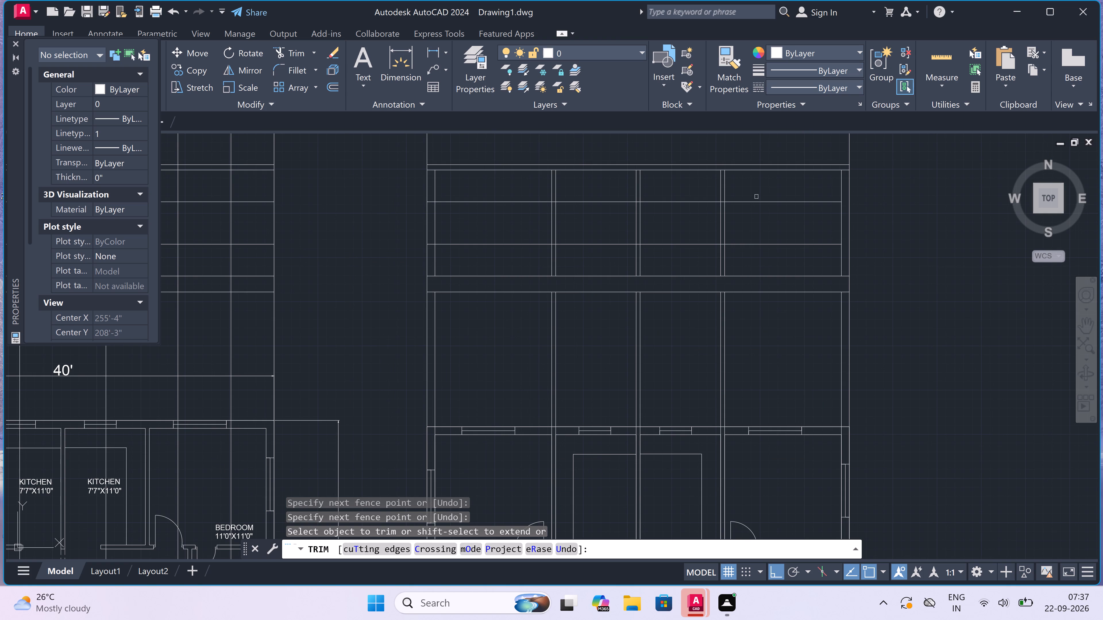
click(757, 193)
click(743, 260)
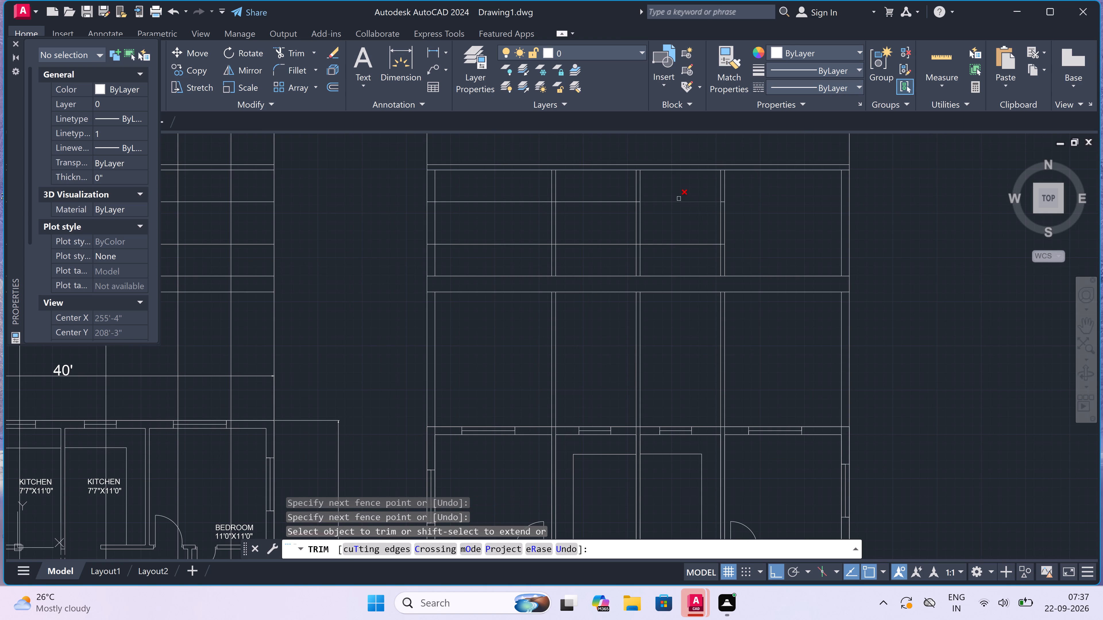
click(678, 197)
click(650, 269)
click(603, 194)
click(589, 256)
drag(475, 184, 475, 209)
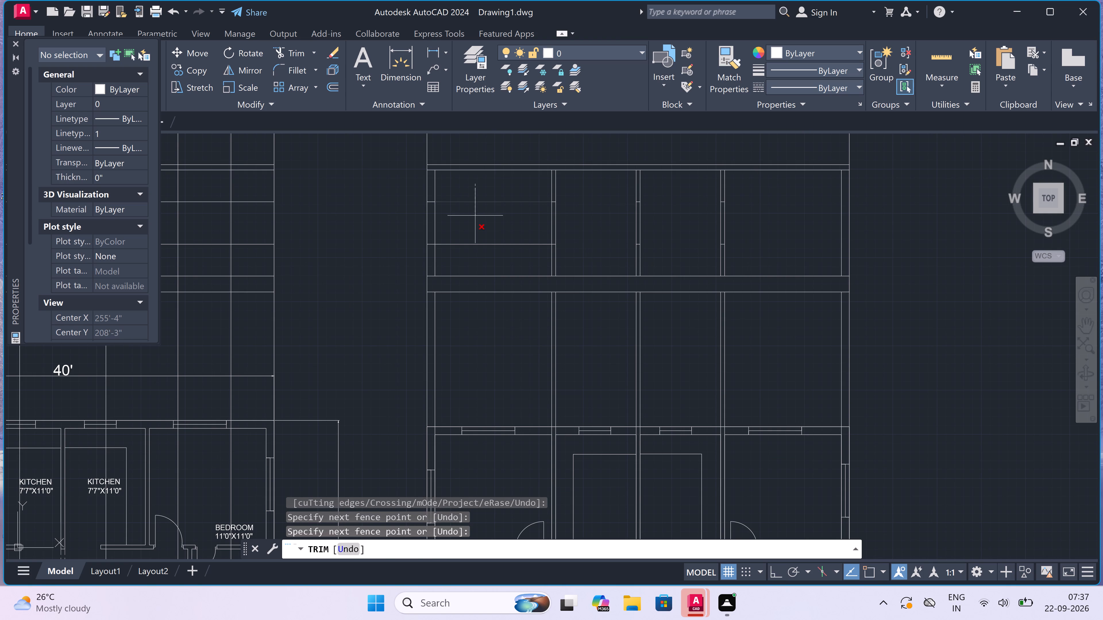
click(478, 245)
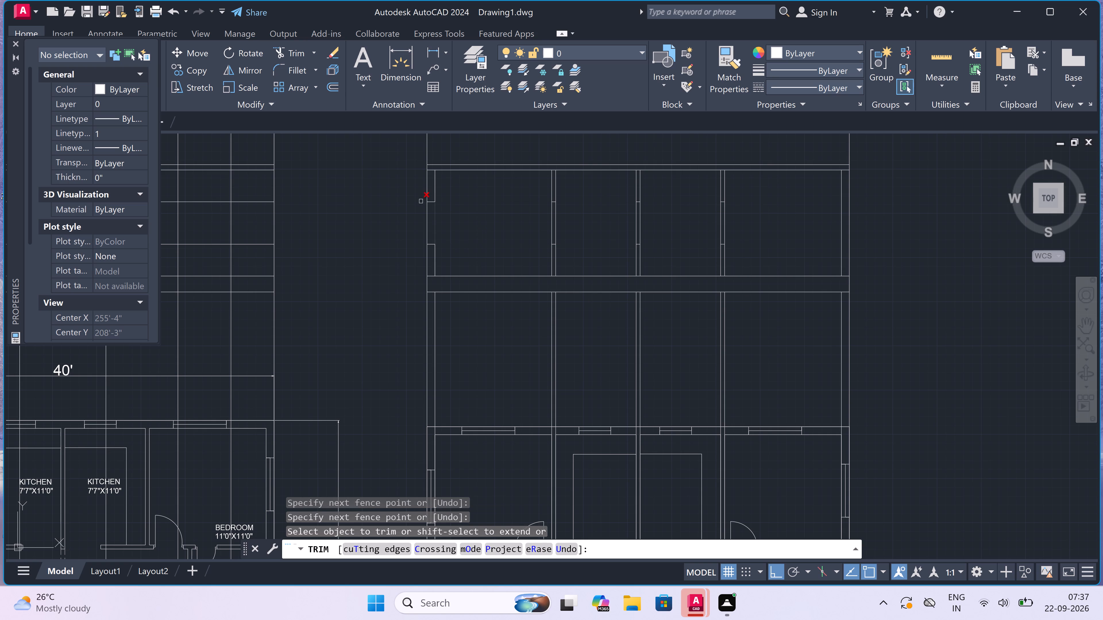
Trim the two intermediate level line pieces left inside the left outer wall of the section above the section-line duplicate.
scroll(420, 198, up, 3)
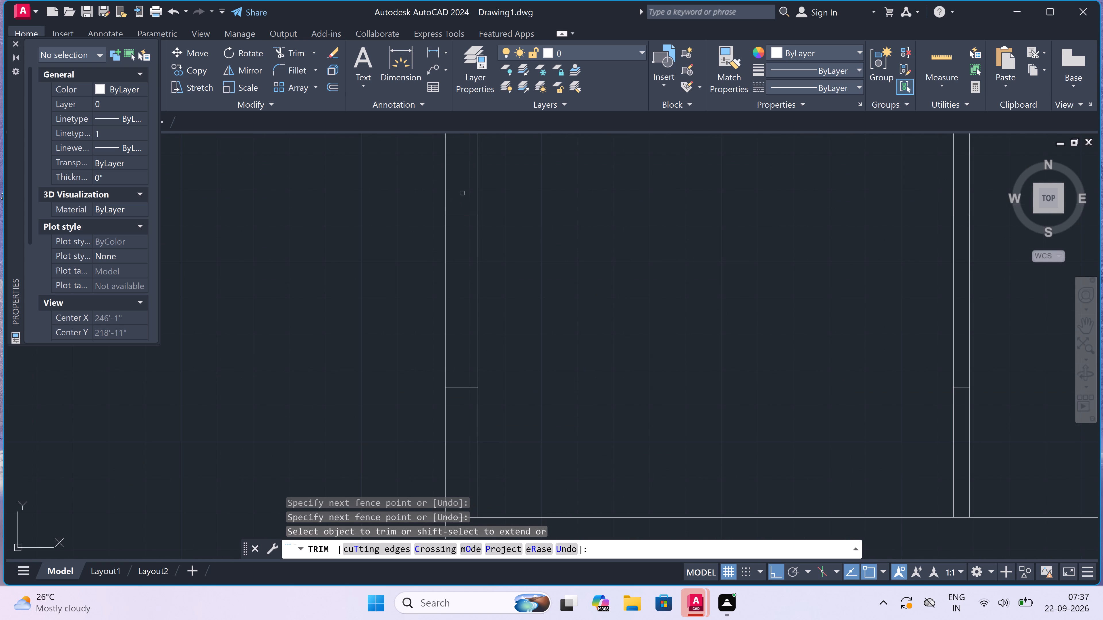
click(464, 192)
click(458, 388)
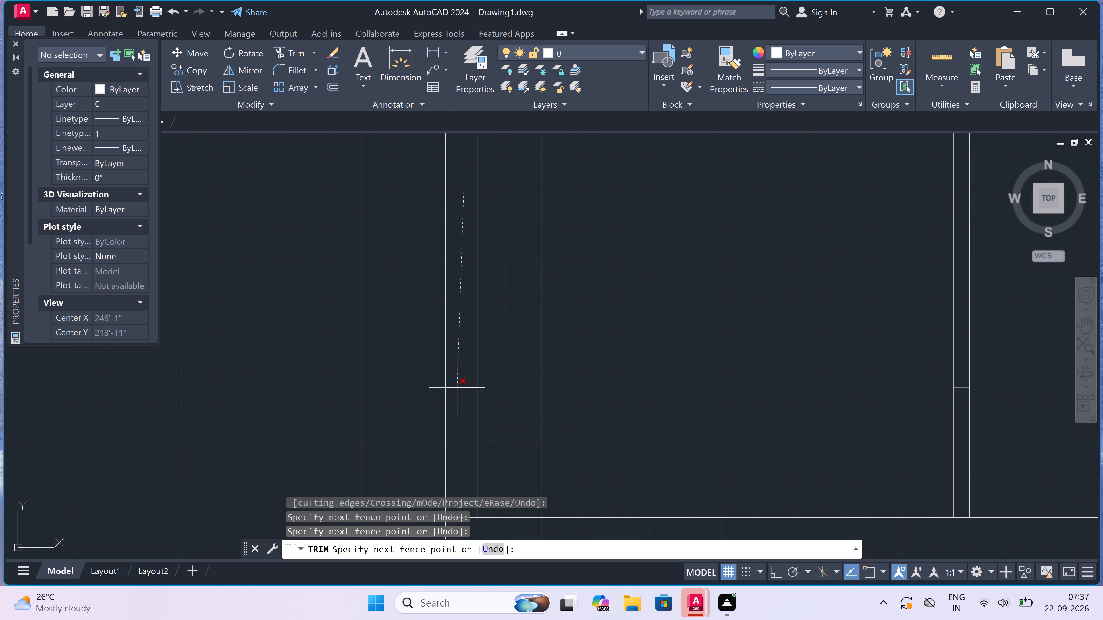
click(458, 389)
Trim the two intermediate level line pieces left inside each of the section's three inner partition walls.
scroll(458, 389, down, 2)
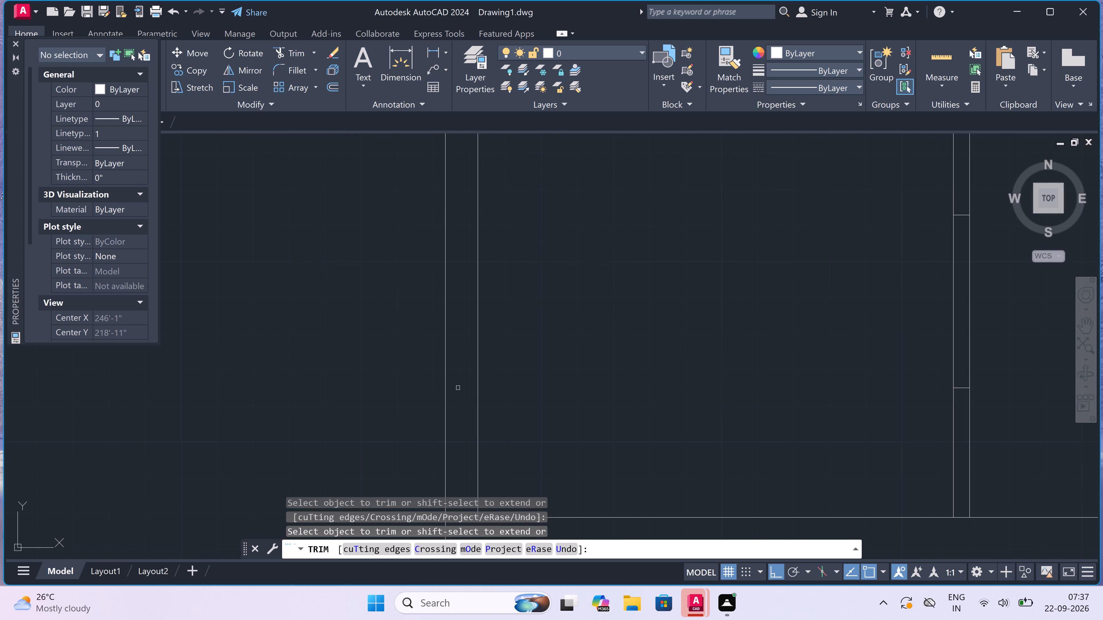
scroll(458, 389, down, 1)
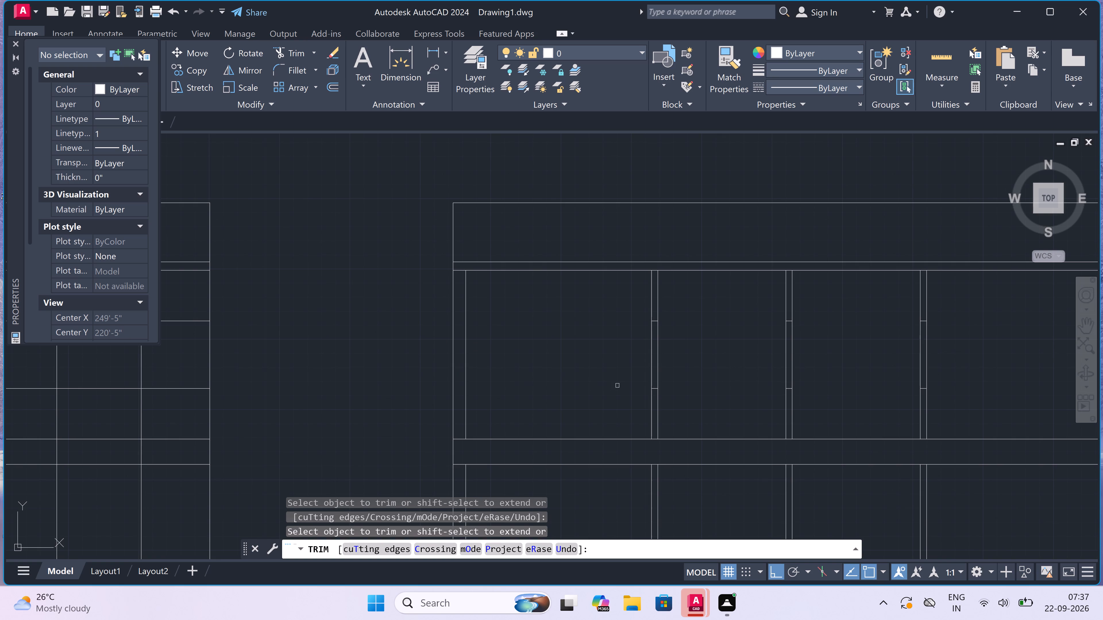
scroll(643, 382, up, 3)
scroll(680, 401, down, 1)
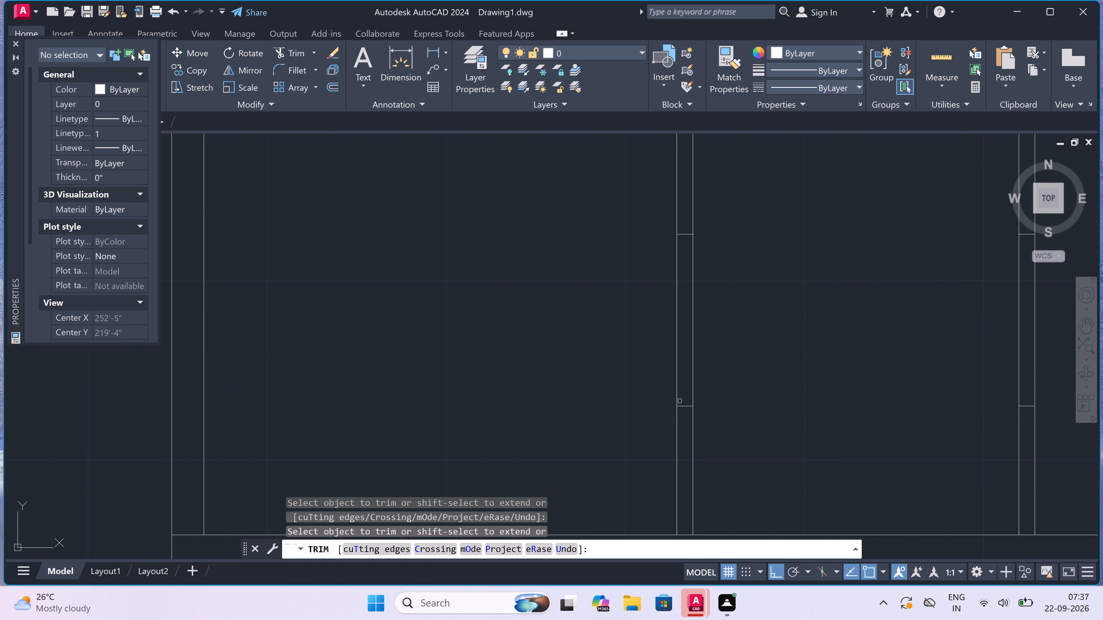
click(681, 406)
scroll(681, 406, down, 1)
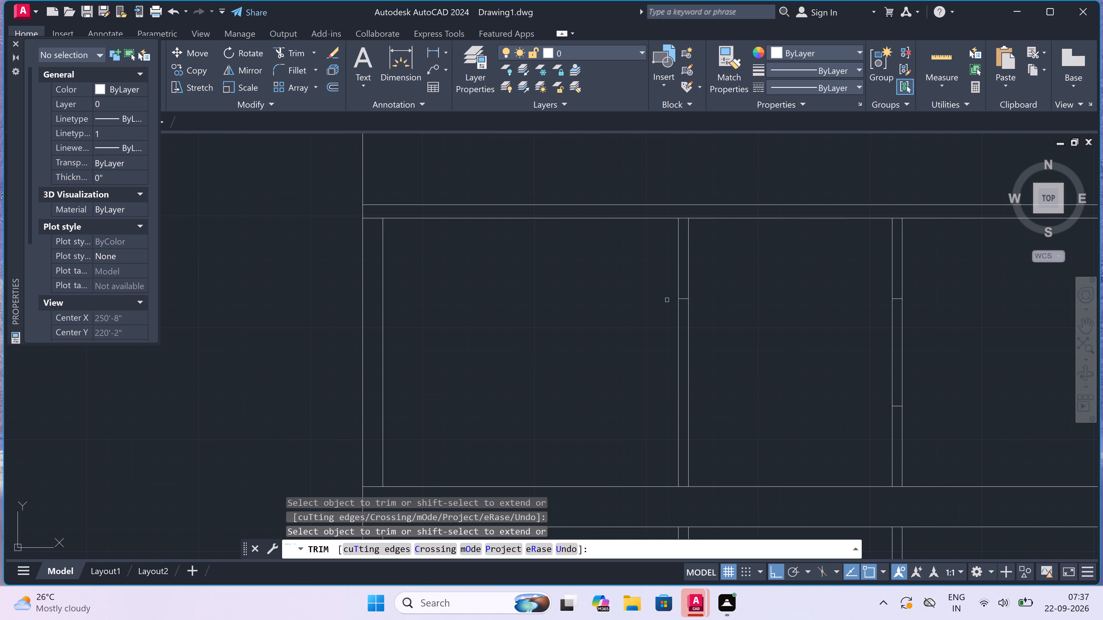
scroll(692, 297, up, 2)
click(670, 300)
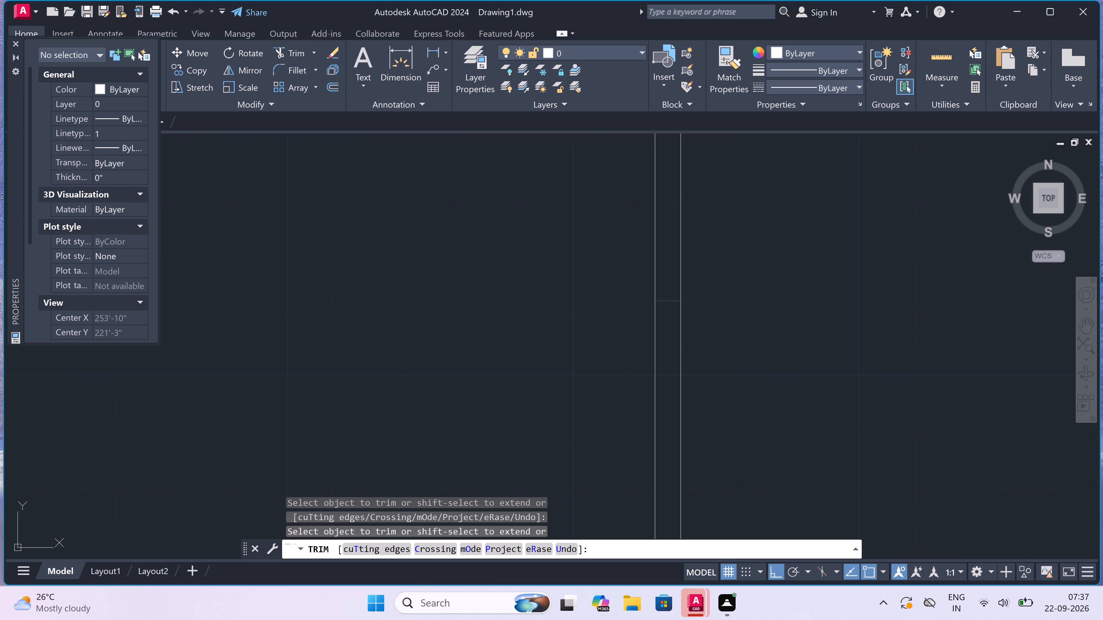
scroll(561, 312, down, 5)
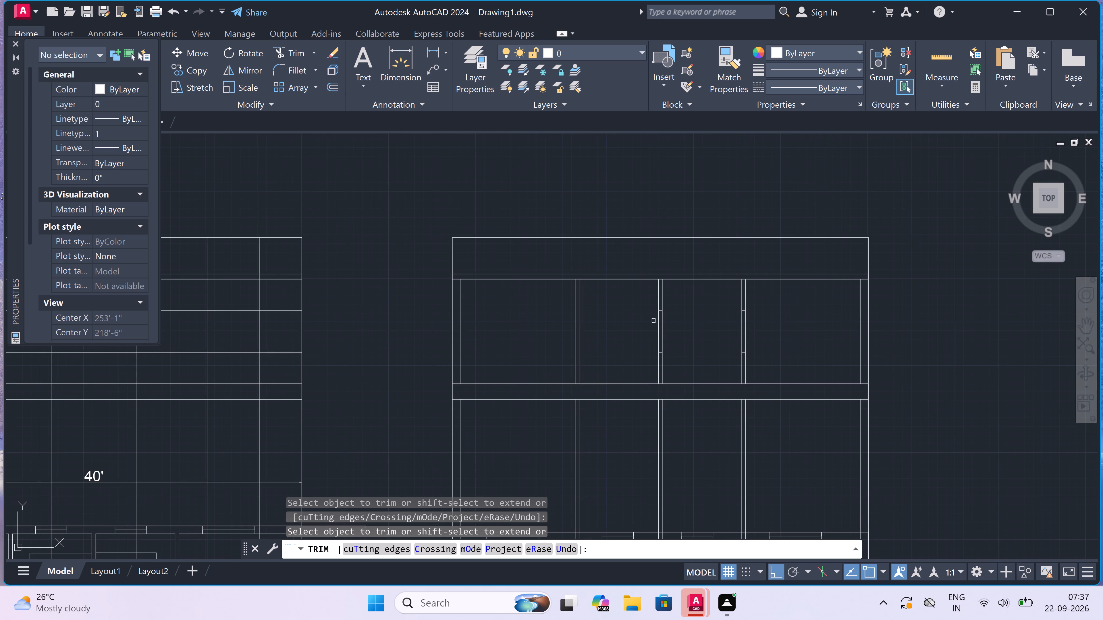
scroll(670, 322, up, 3)
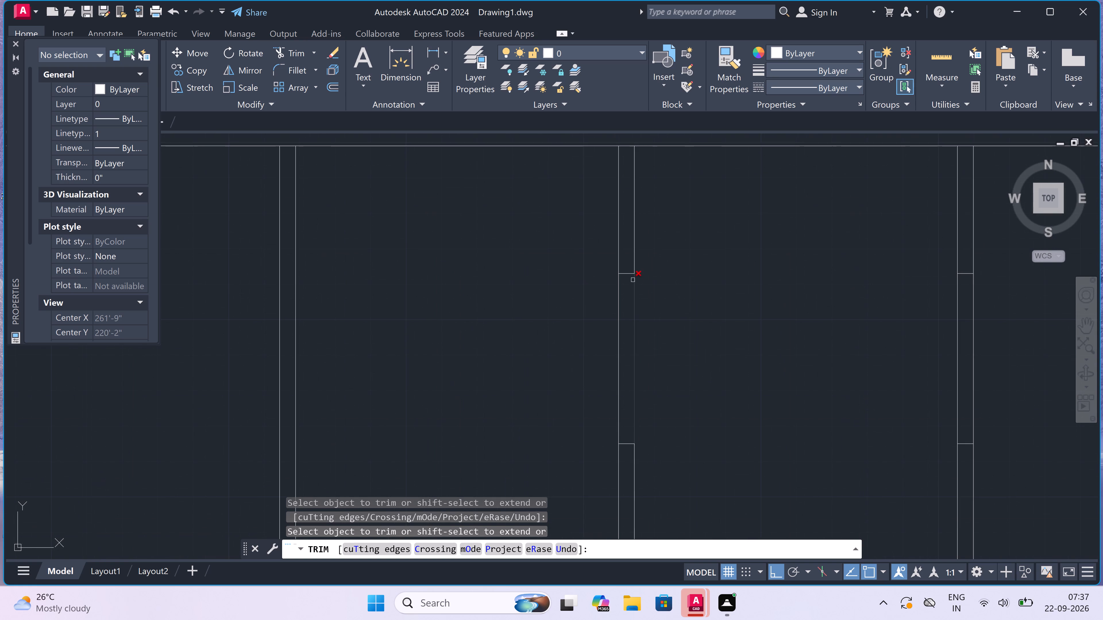
click(630, 274)
click(625, 443)
scroll(599, 408, down, 3)
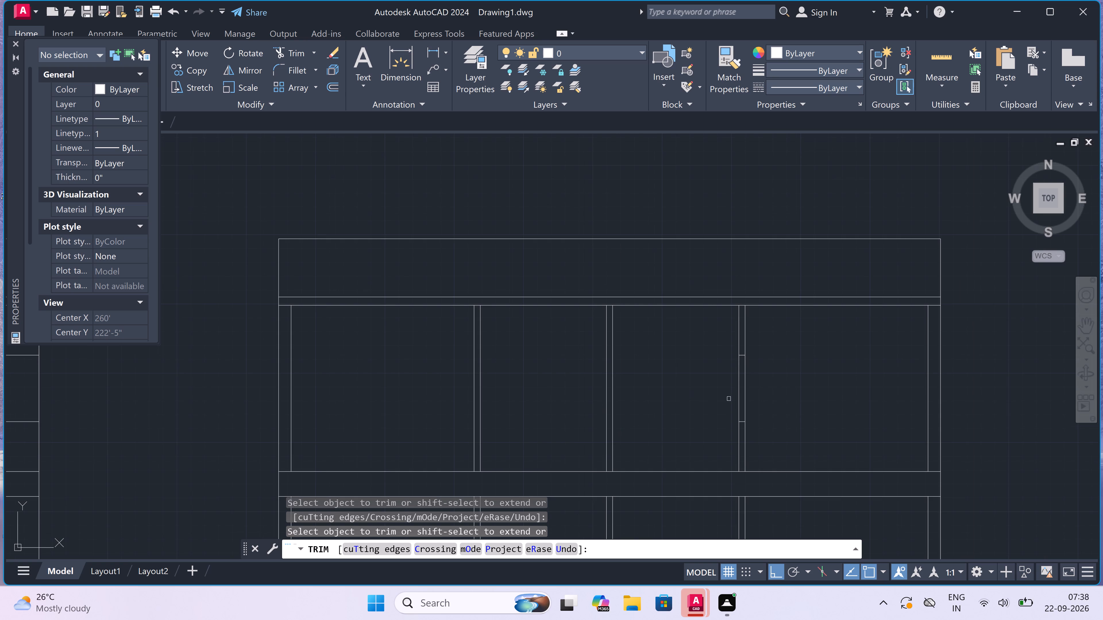
scroll(736, 388, up, 2)
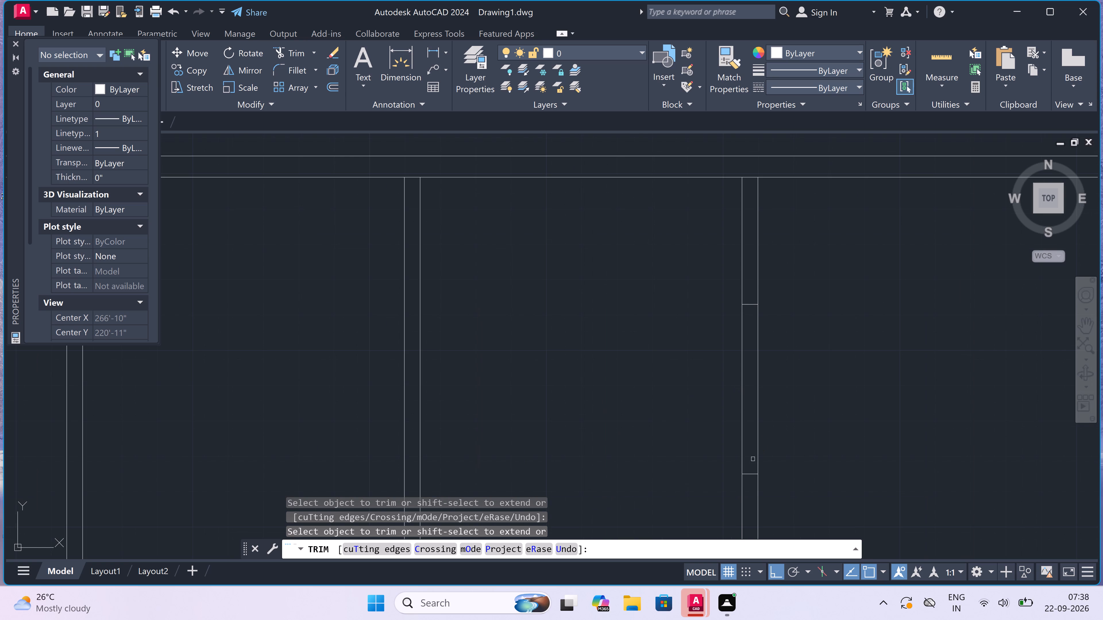
click(747, 475)
click(748, 304)
Trim all vertical projection lines between the section's lowest level line and the top of the section-line duplicate plan.
scroll(609, 268, down, 5)
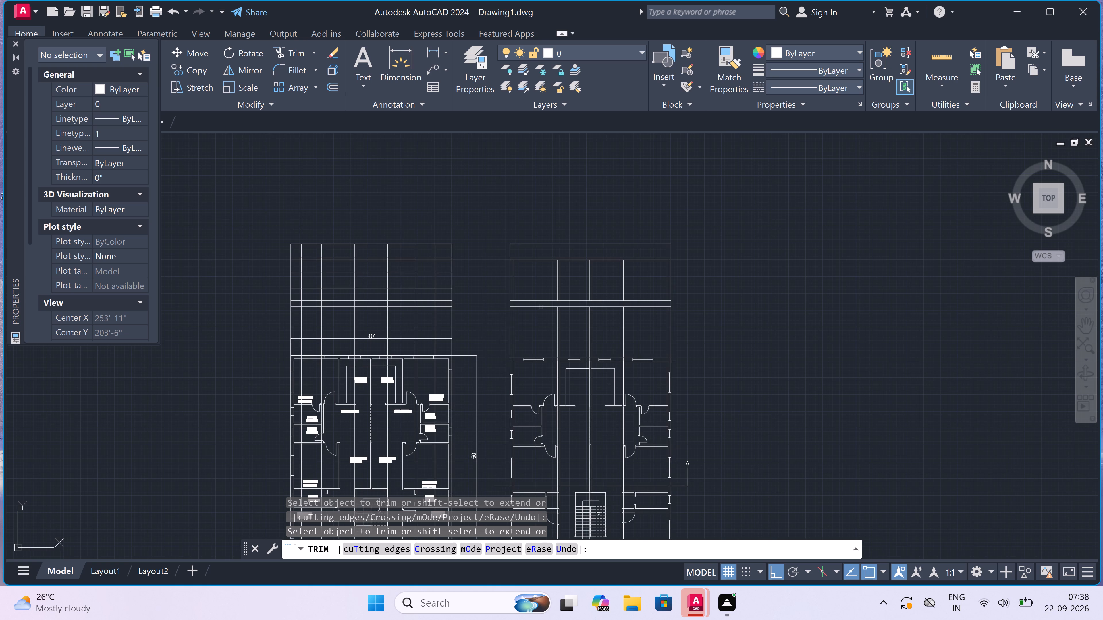
drag(489, 326, 498, 326)
click(730, 330)
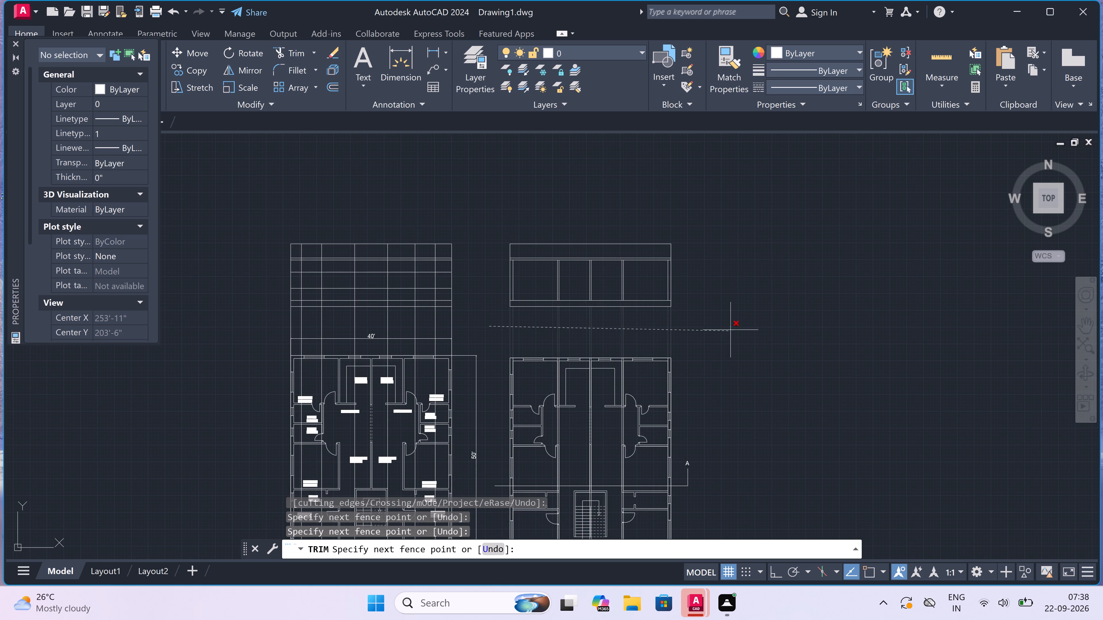
scroll(710, 317, down, 2)
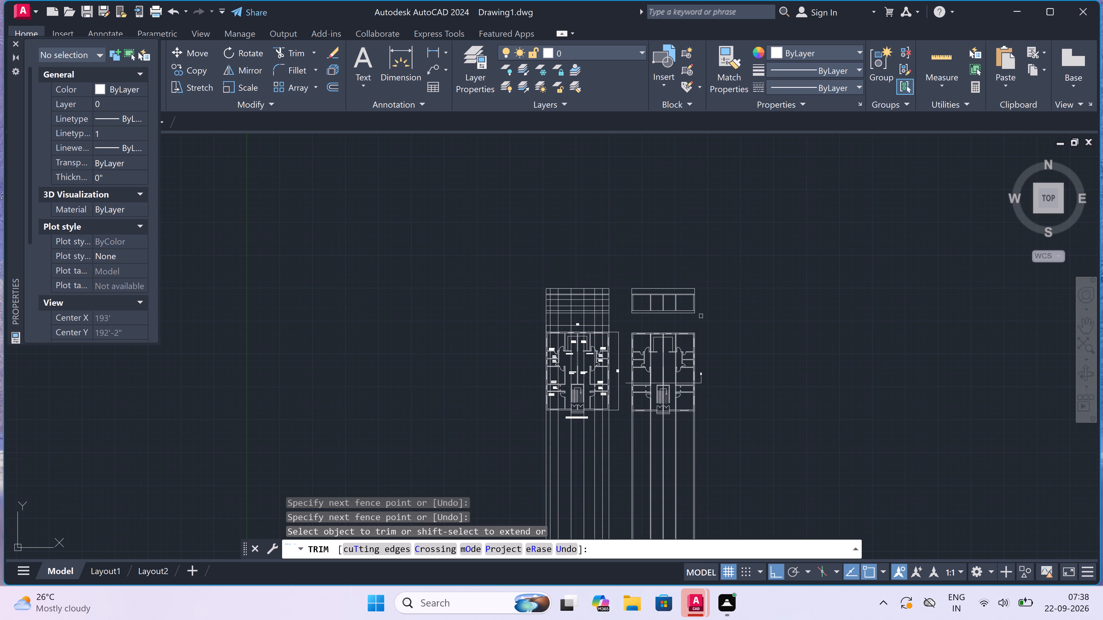
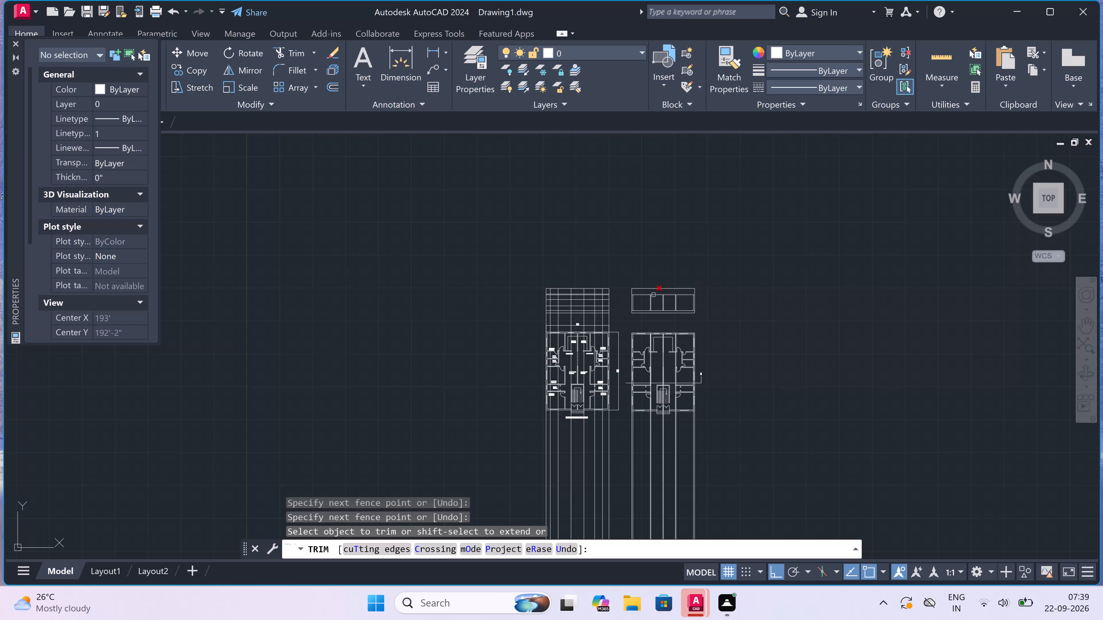
Trim the interior vertical projection lines out of the top band and the thin slab band of the elevation above the ground floor plan.
scroll(579, 291, up, 3)
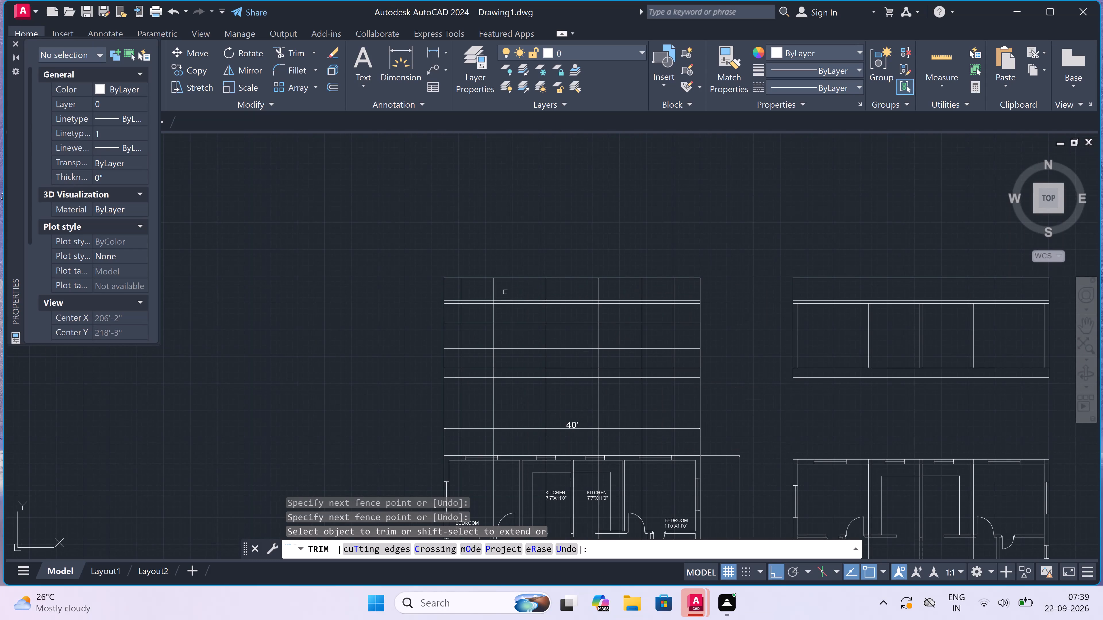
scroll(469, 285, up, 1)
click(449, 288)
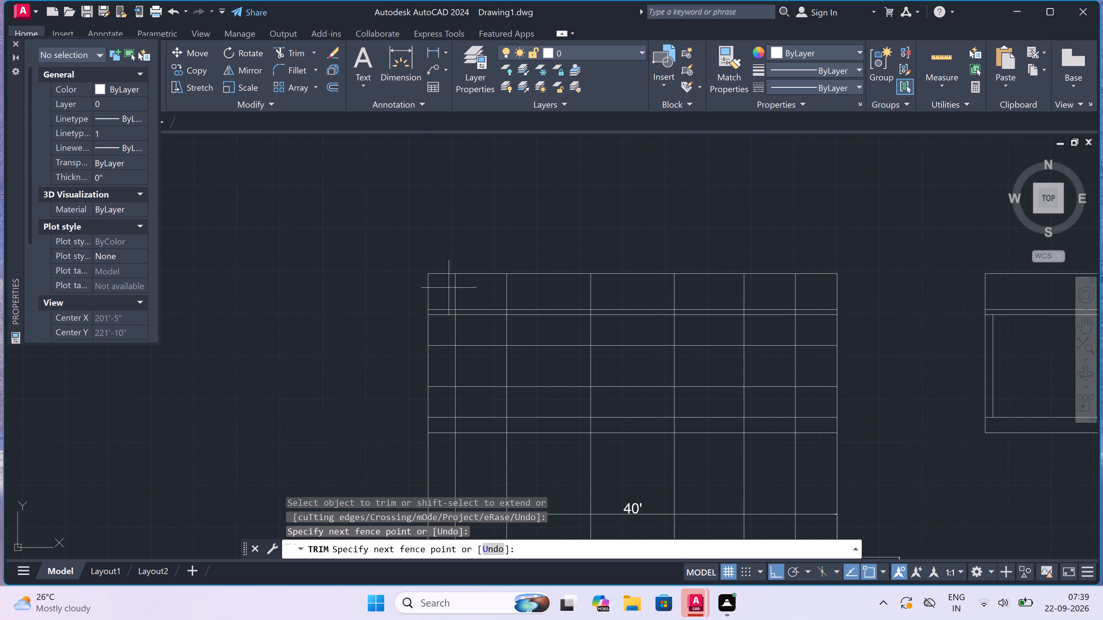
click(818, 298)
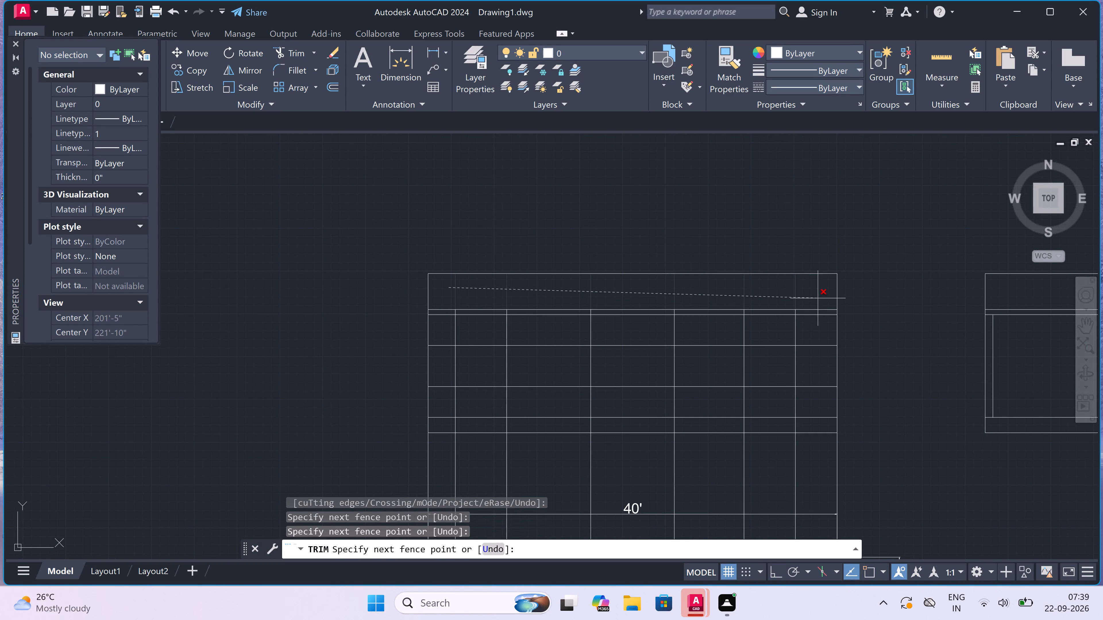
scroll(804, 311, up, 4)
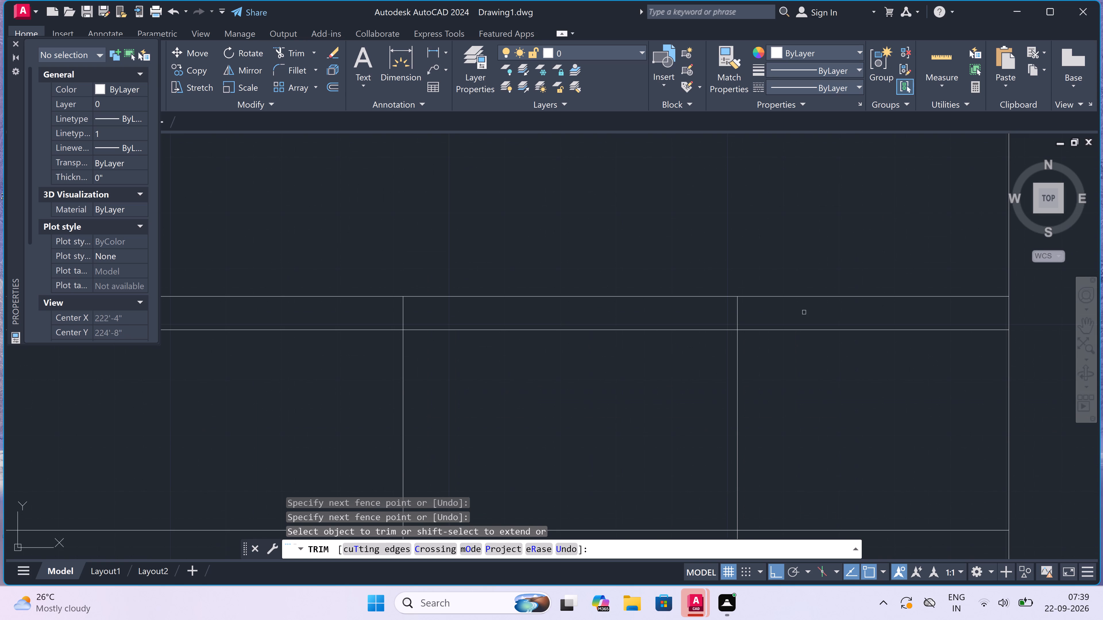
scroll(804, 312, up, 3)
click(804, 312)
scroll(581, 312, down, 8)
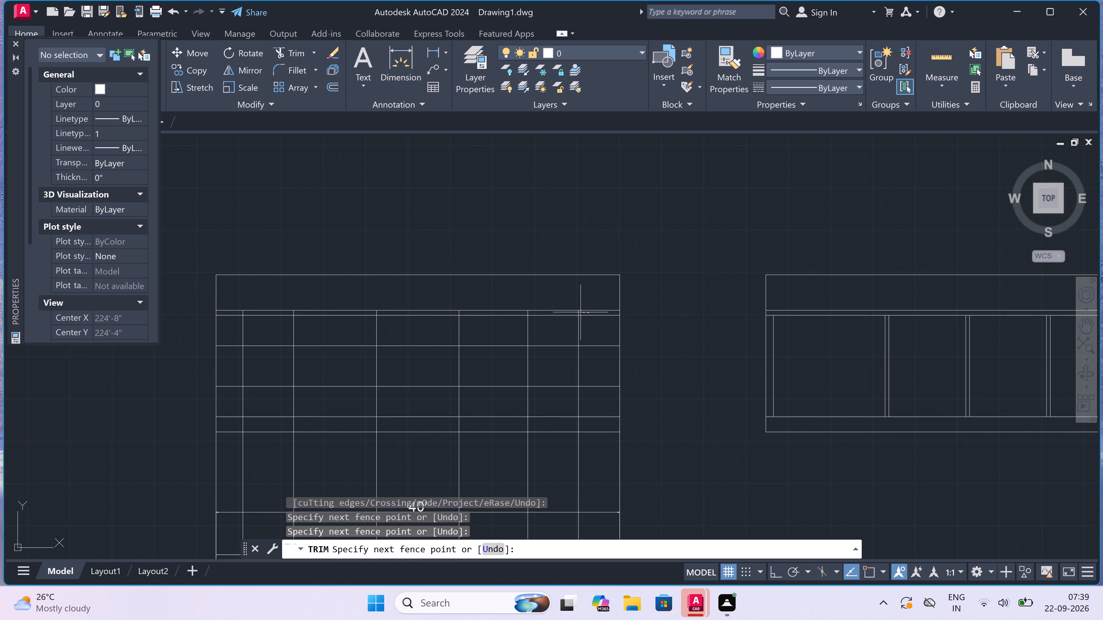
scroll(581, 312, down, 2)
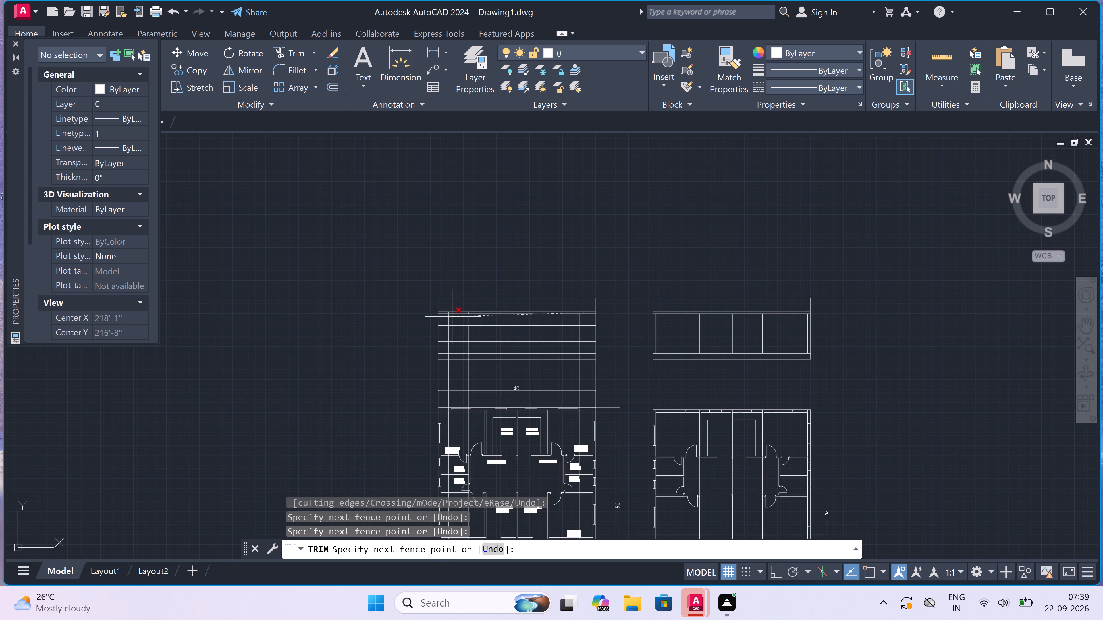
scroll(453, 317, up, 3)
scroll(419, 294, up, 3)
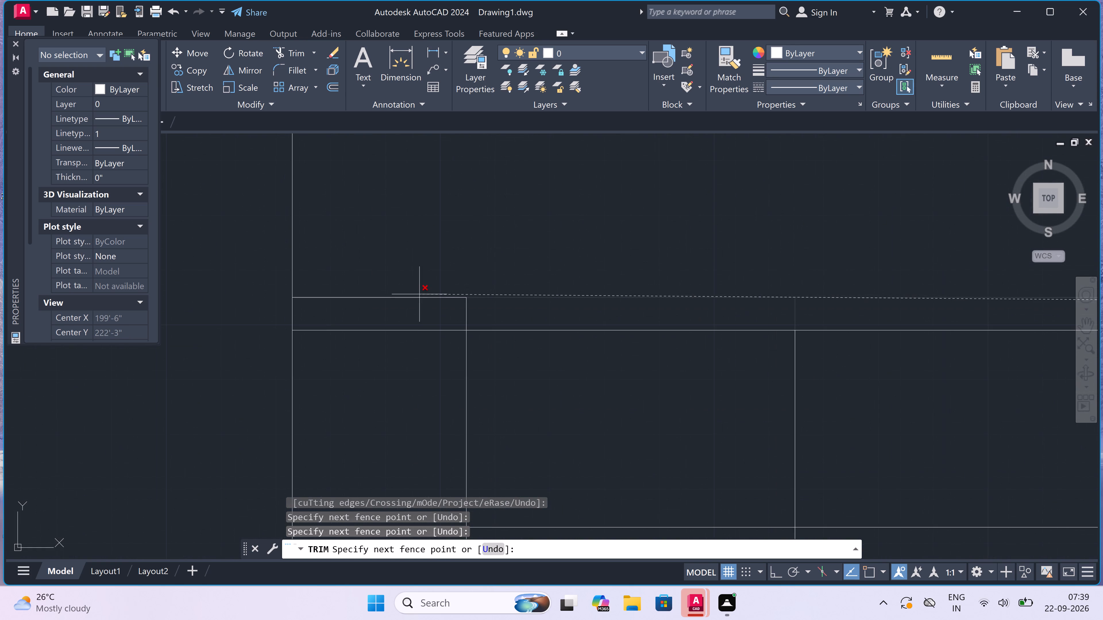
click(416, 314)
scroll(416, 314, down, 3)
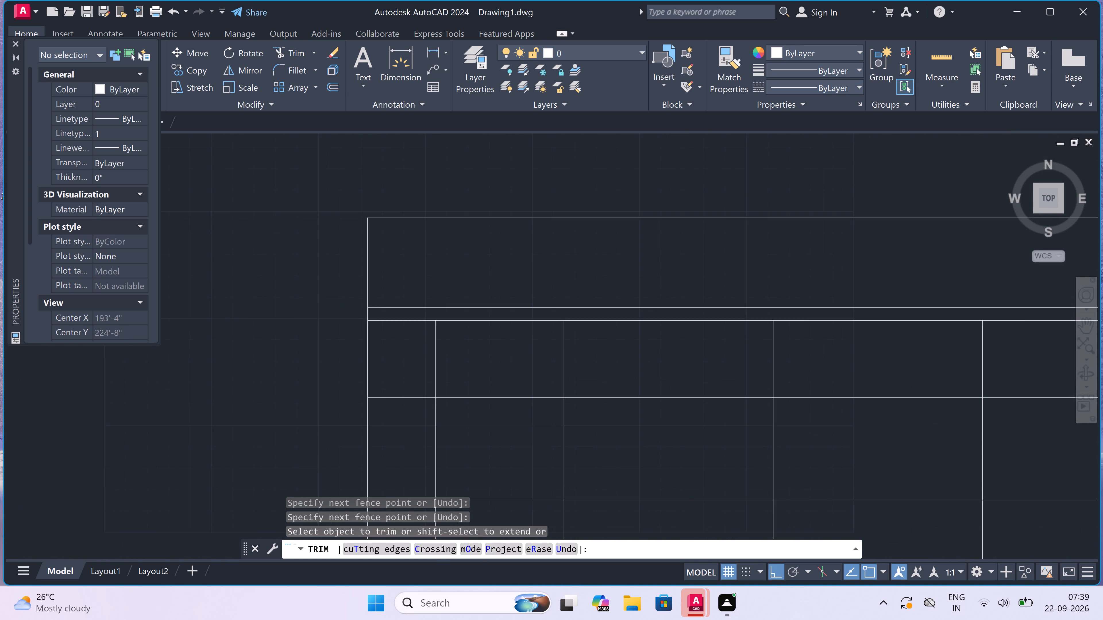
Trim the two intermediate level lines between the elevation's left outer edge and its first interior vertical line.
scroll(413, 324, down, 1)
click(414, 334)
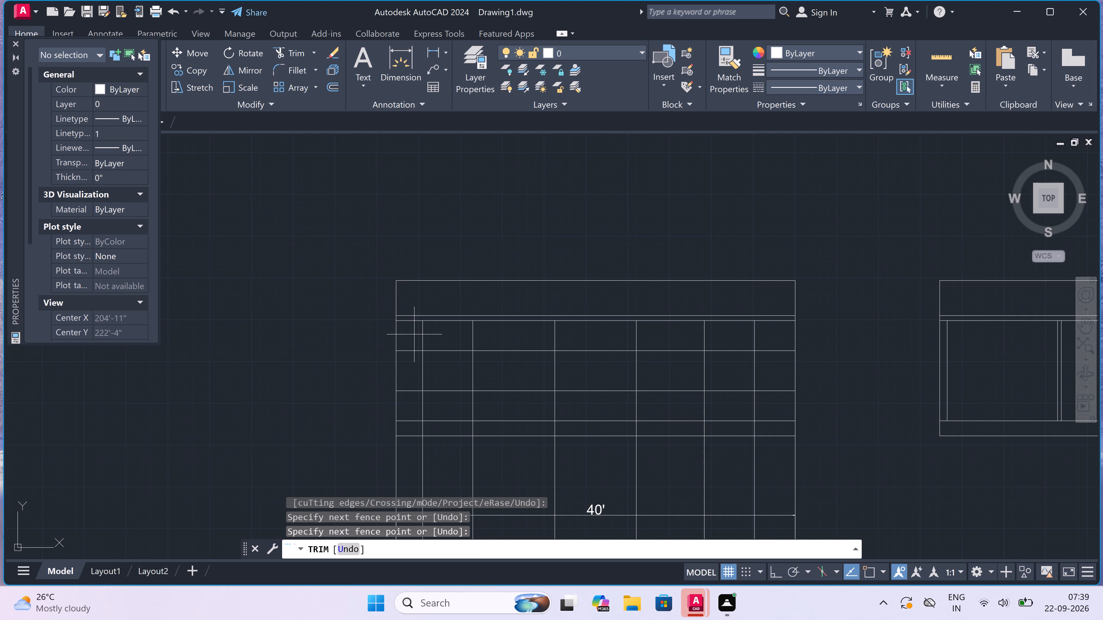
click(403, 402)
Trim the interior vertical projection lines out of the elevation's bottom band.
scroll(406, 432, up, 1)
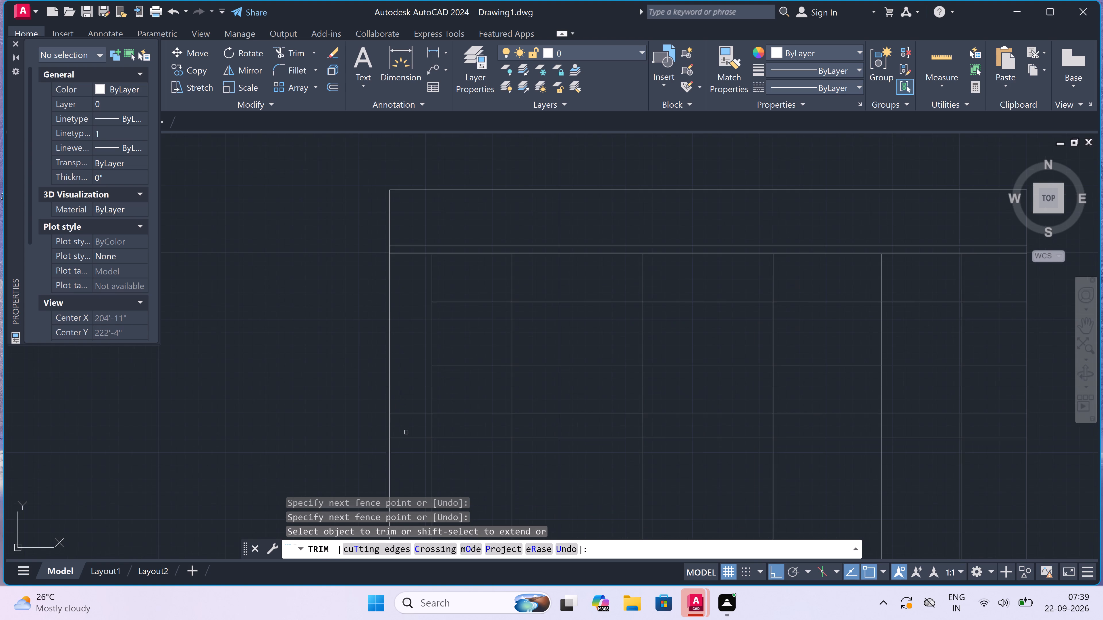
click(406, 431)
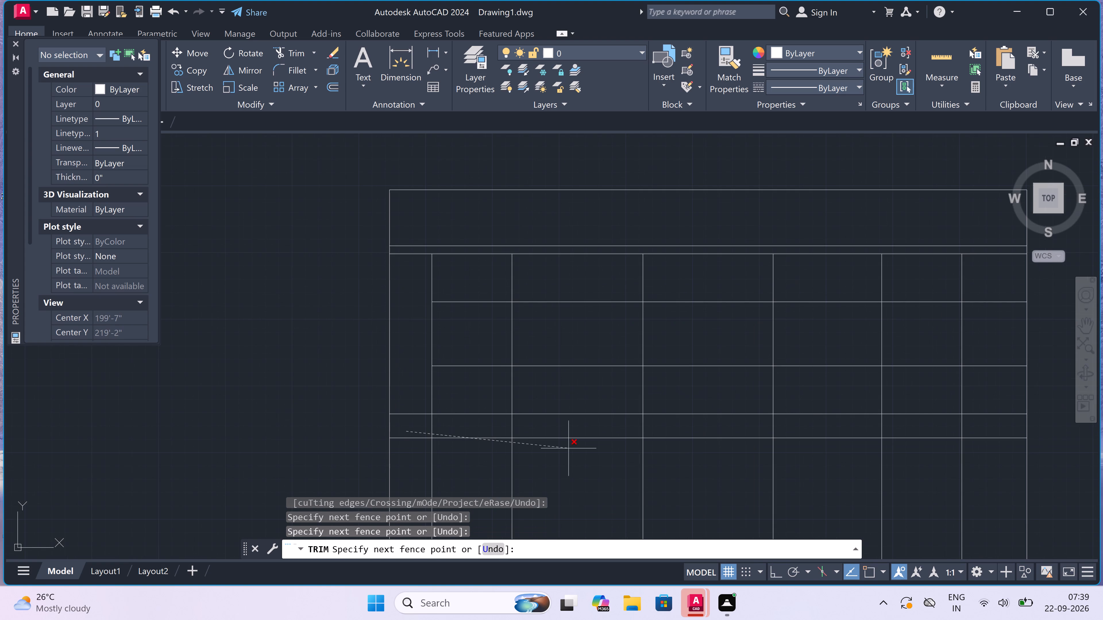
scroll(689, 423, down, 3)
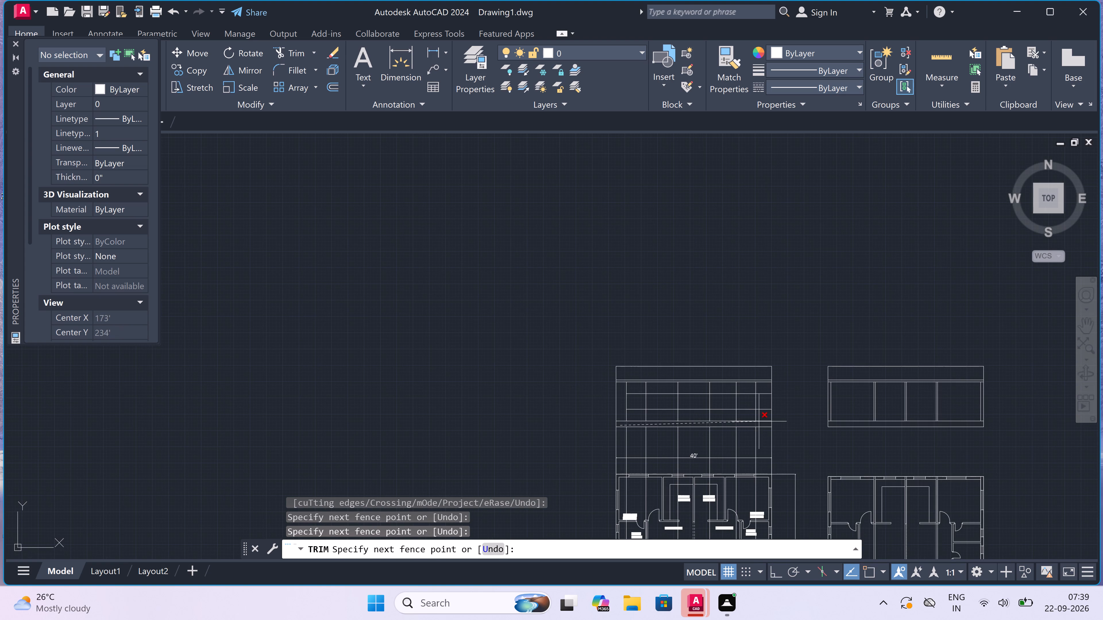
scroll(760, 421, up, 2)
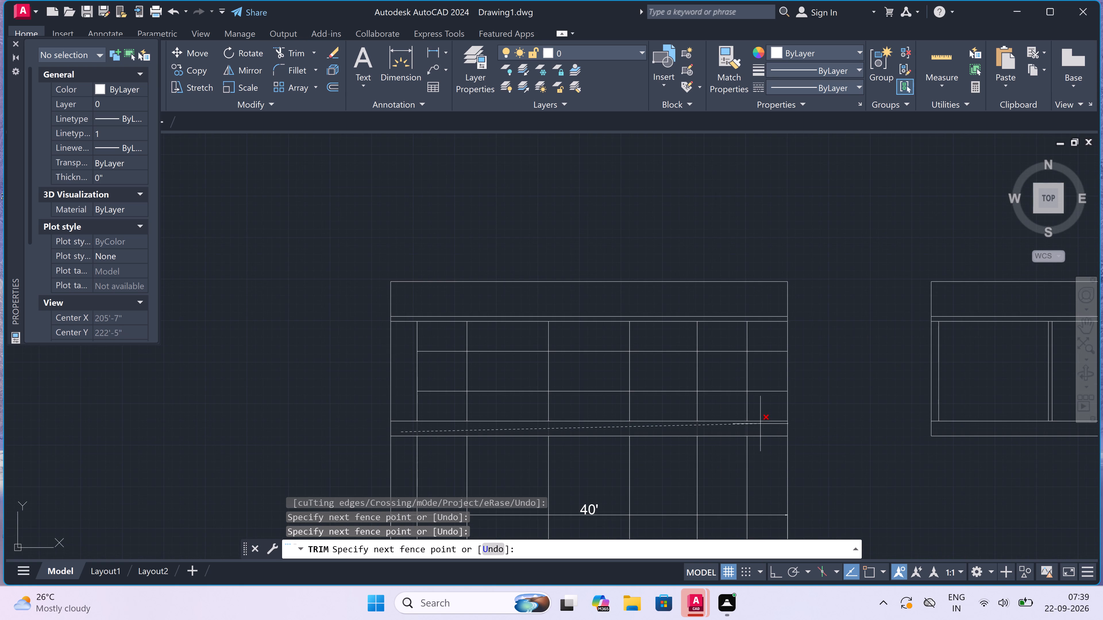
click(760, 424)
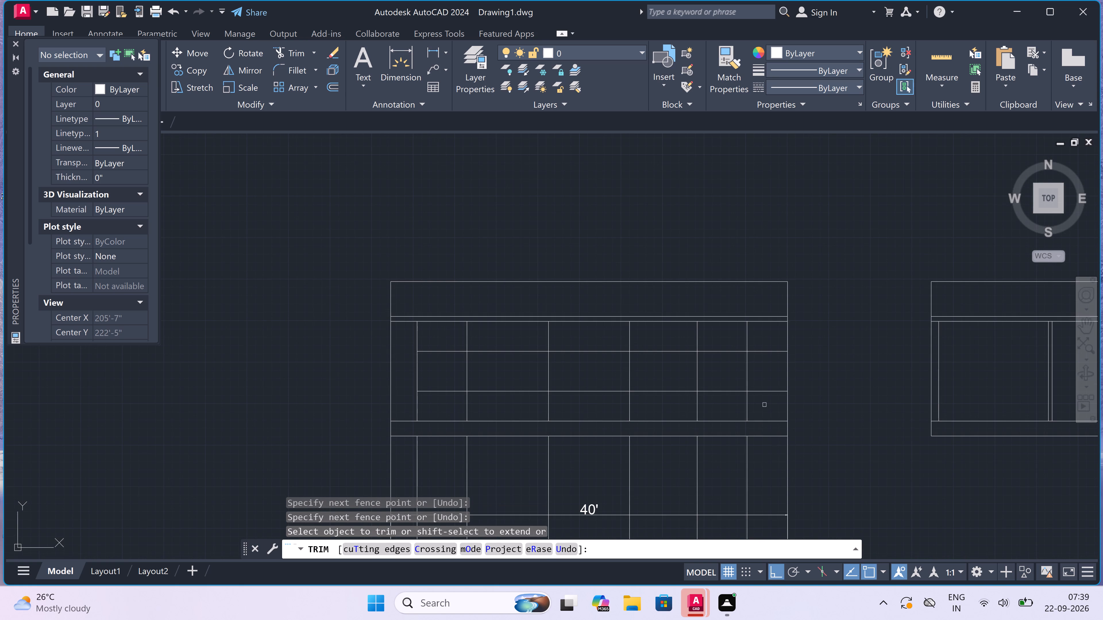
Trim the two intermediate level lines between the elevation's last interior vertical line and its right outer edge.
click(764, 405)
click(767, 337)
Trim the vertical and level line pieces around the elevation's right window, leaving only a closed window rectangle.
scroll(767, 337, down, 4)
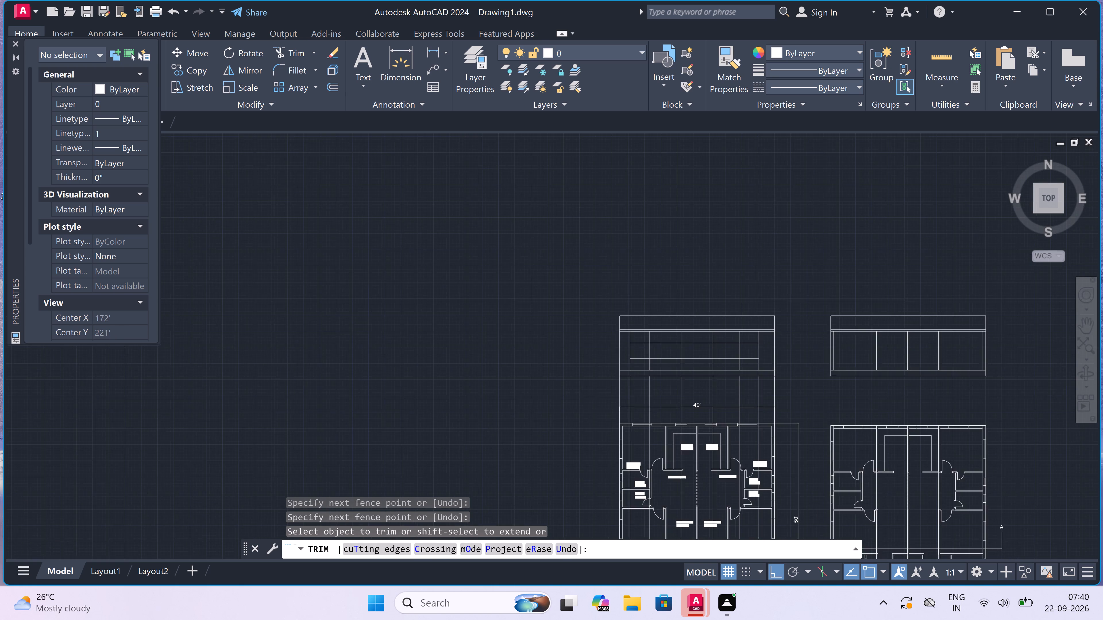
scroll(767, 337, up, 2)
scroll(767, 337, down, 1)
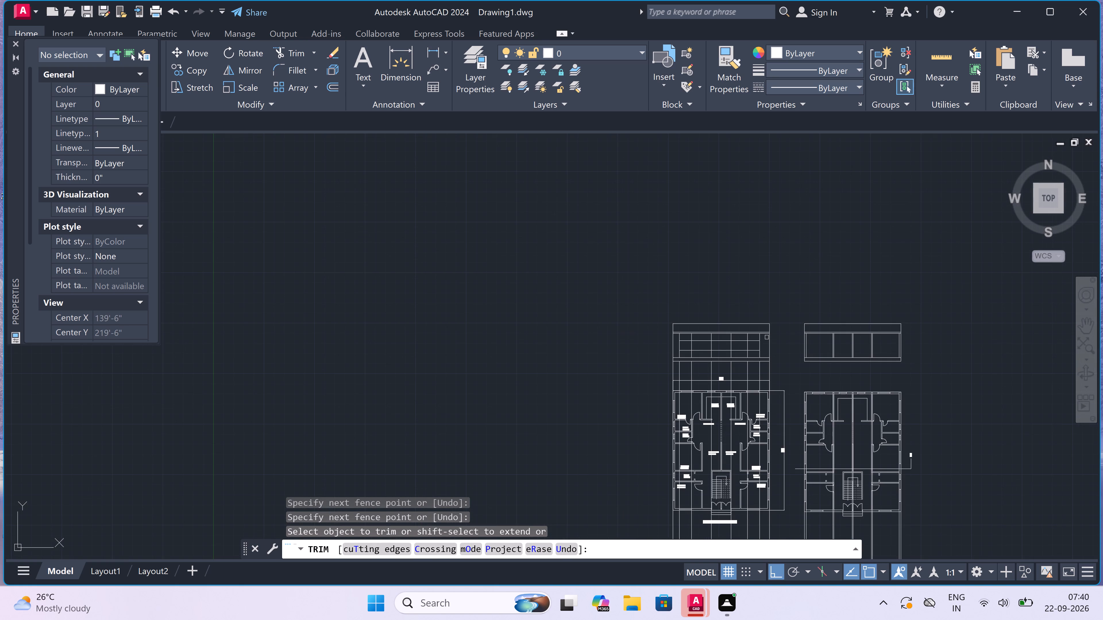
scroll(767, 337, up, 4)
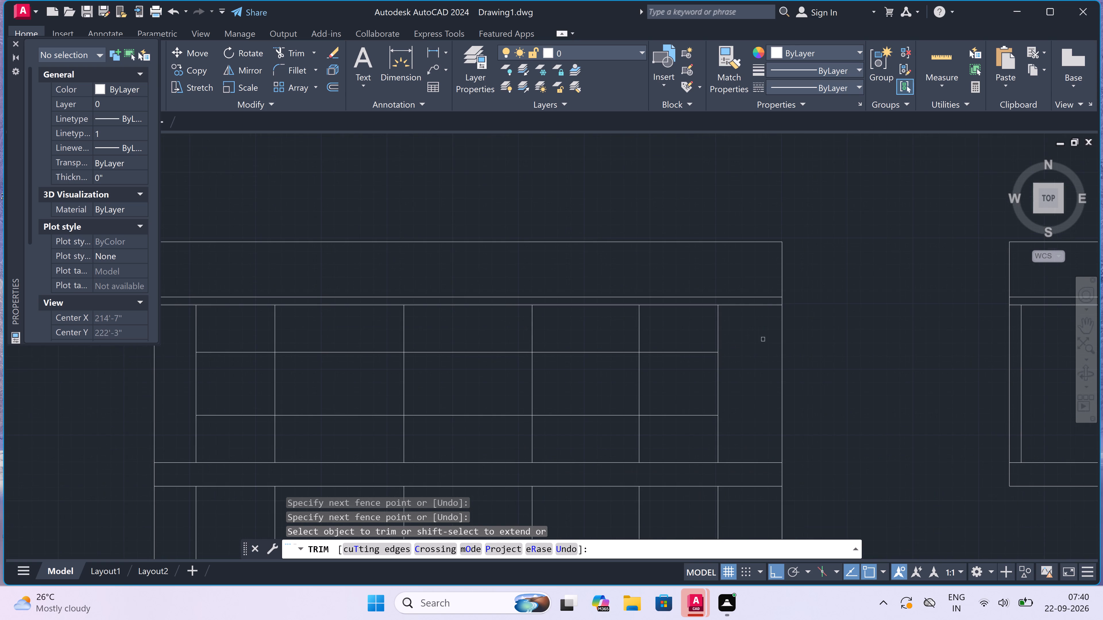
click(743, 332)
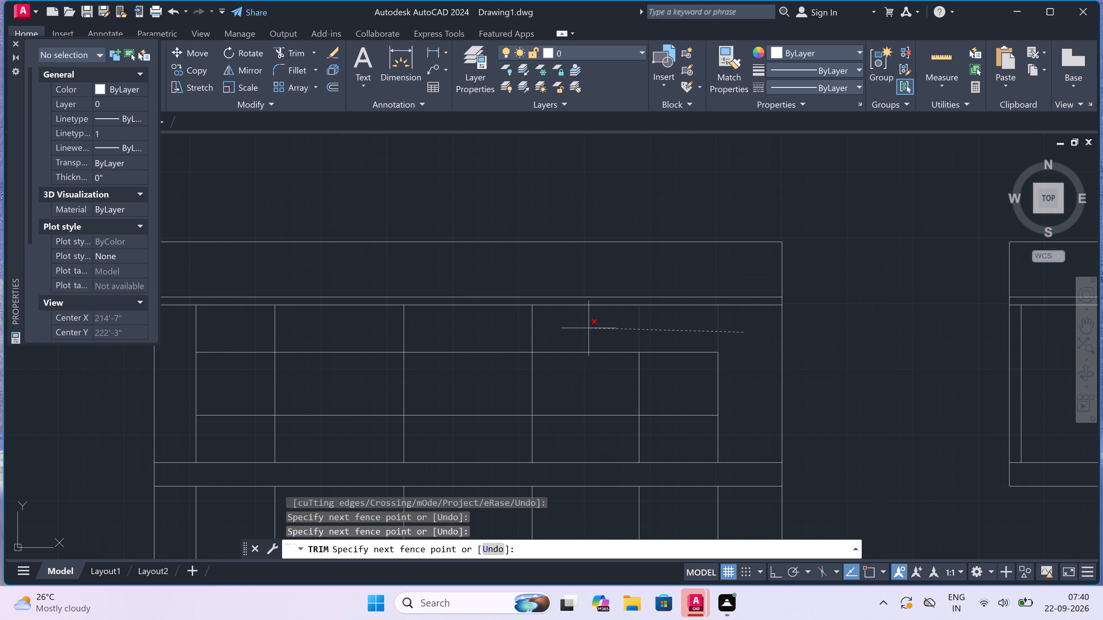
click(589, 328)
click(589, 329)
click(569, 427)
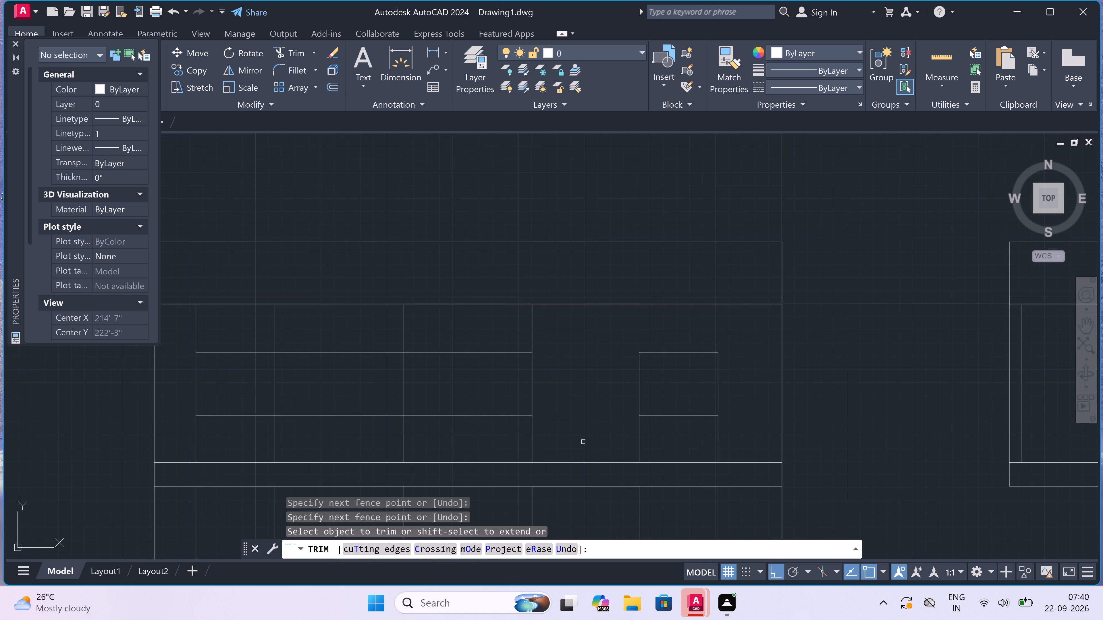
click(582, 442)
click(745, 433)
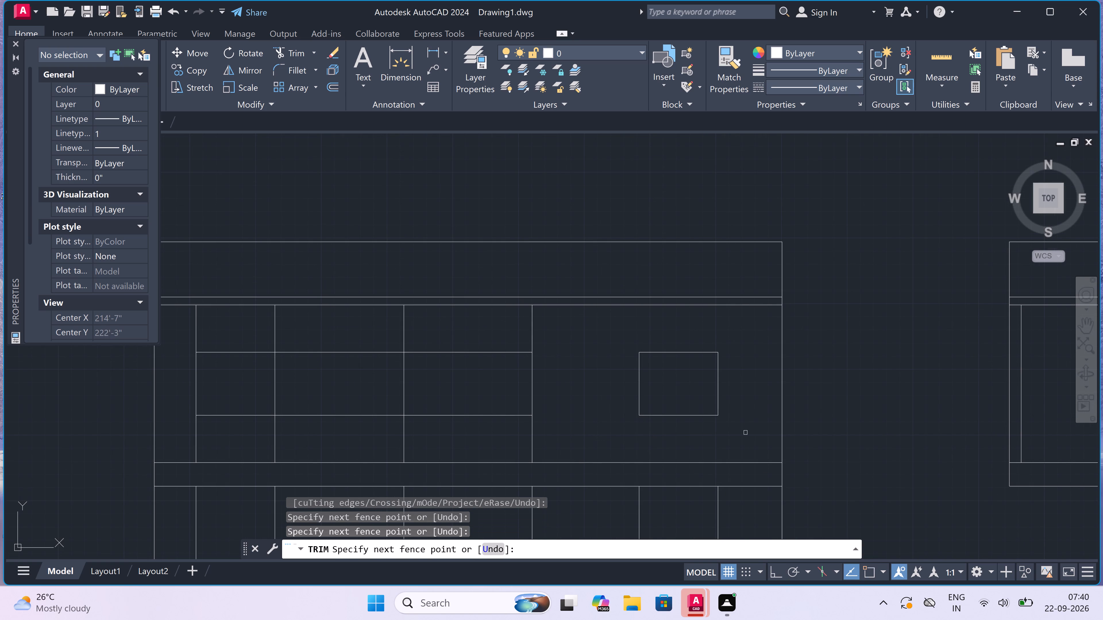
Trim all vertical projection lines between the elevation's lowest level line and the ground floor plan.
scroll(701, 369, down, 5)
scroll(714, 404, up, 1)
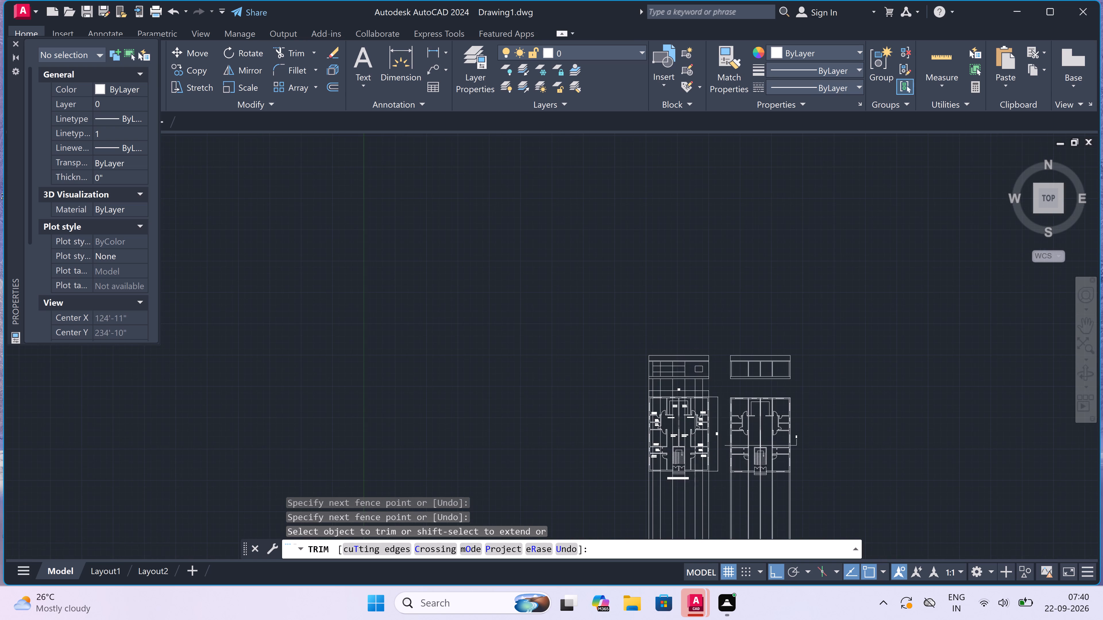
scroll(698, 374, up, 3)
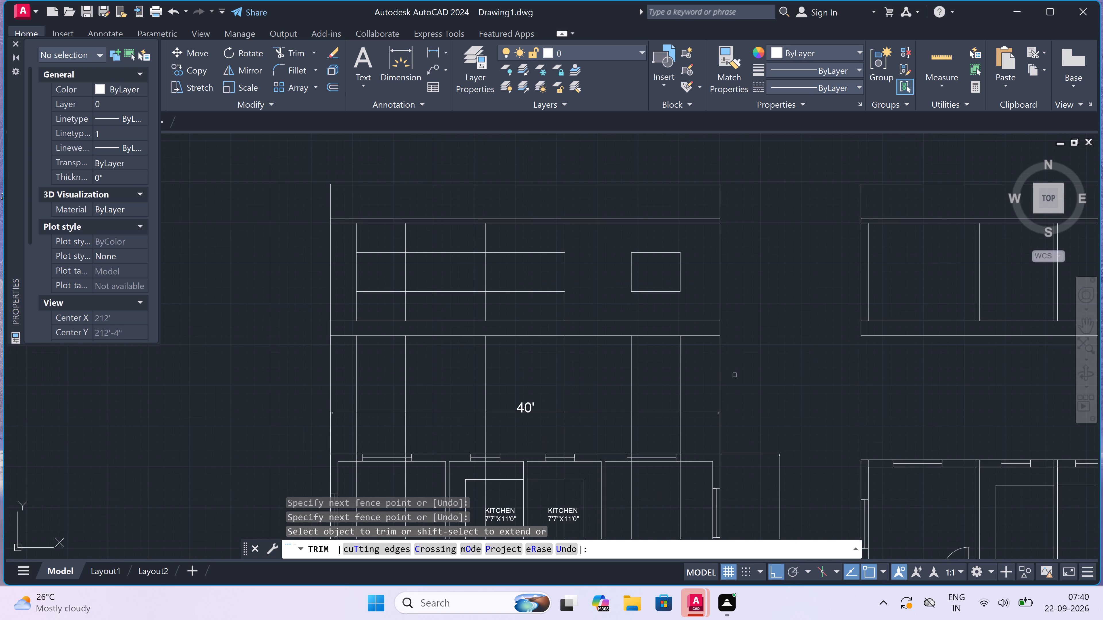
click(740, 376)
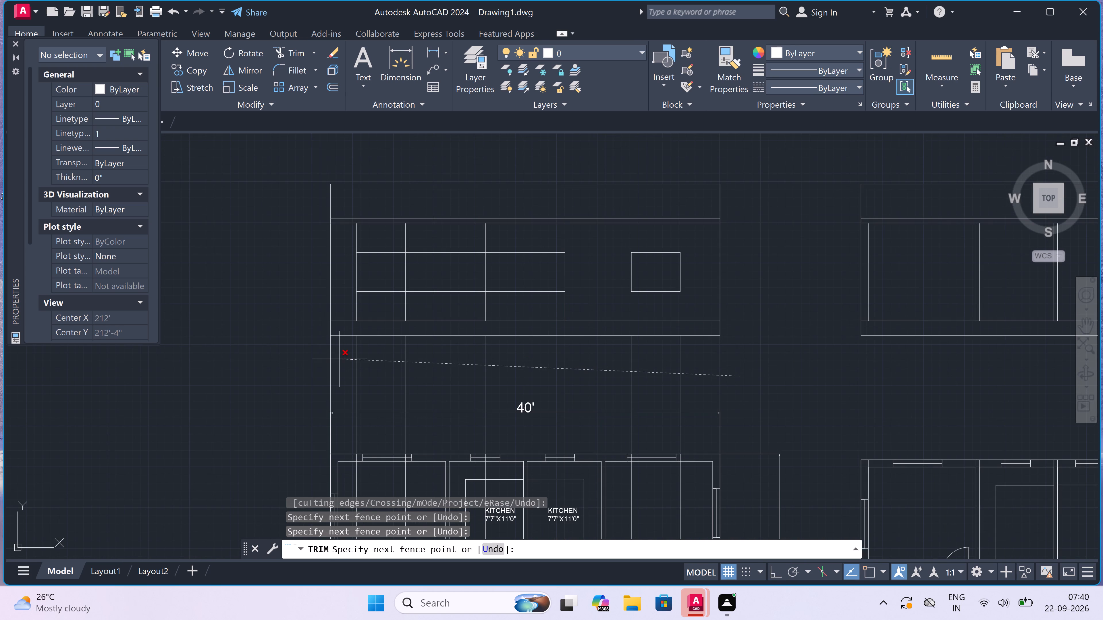
click(312, 357)
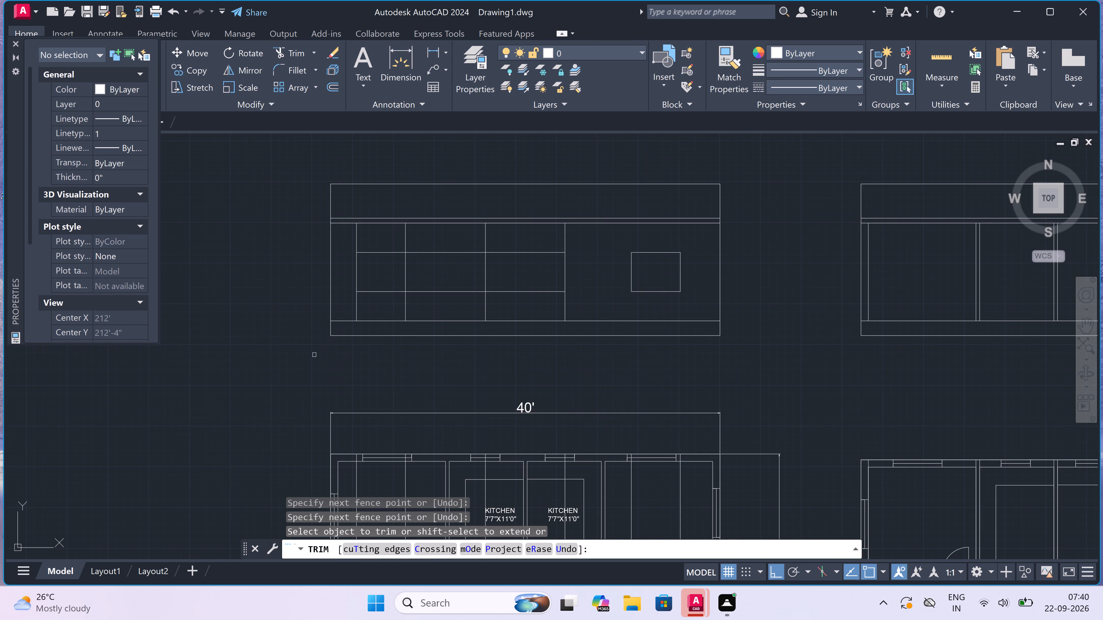
Trim the vertical and level line pieces around the elevation's left window, leaving only a closed window rectangle.
scroll(368, 275, down, 2)
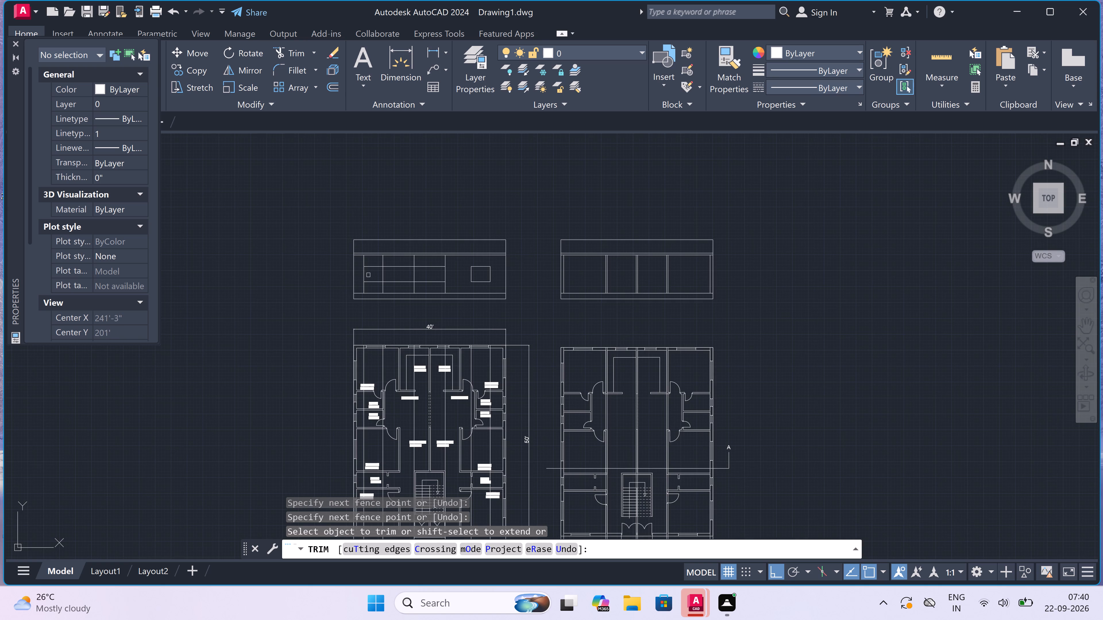
scroll(368, 275, down, 2)
scroll(368, 275, up, 2)
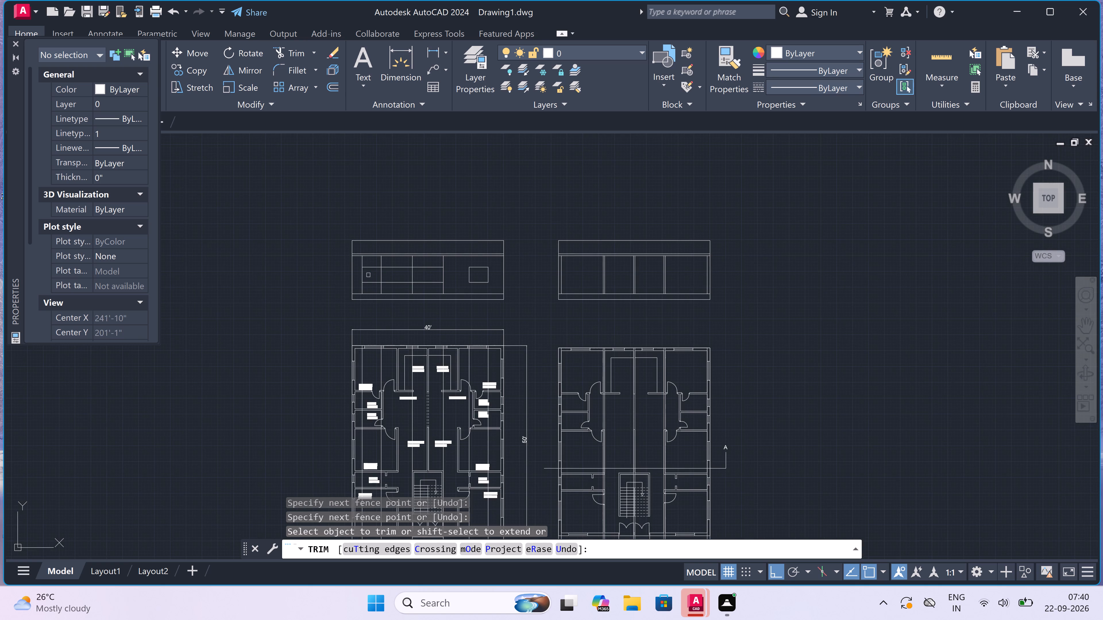
scroll(368, 275, down, 1)
scroll(367, 447, up, 2)
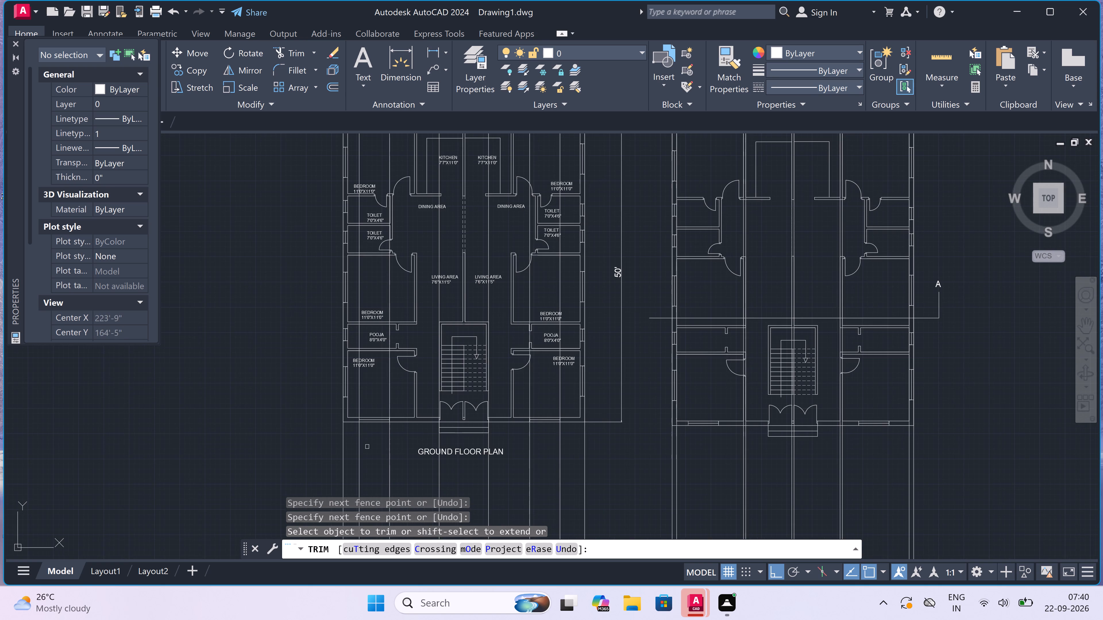
scroll(367, 447, down, 2)
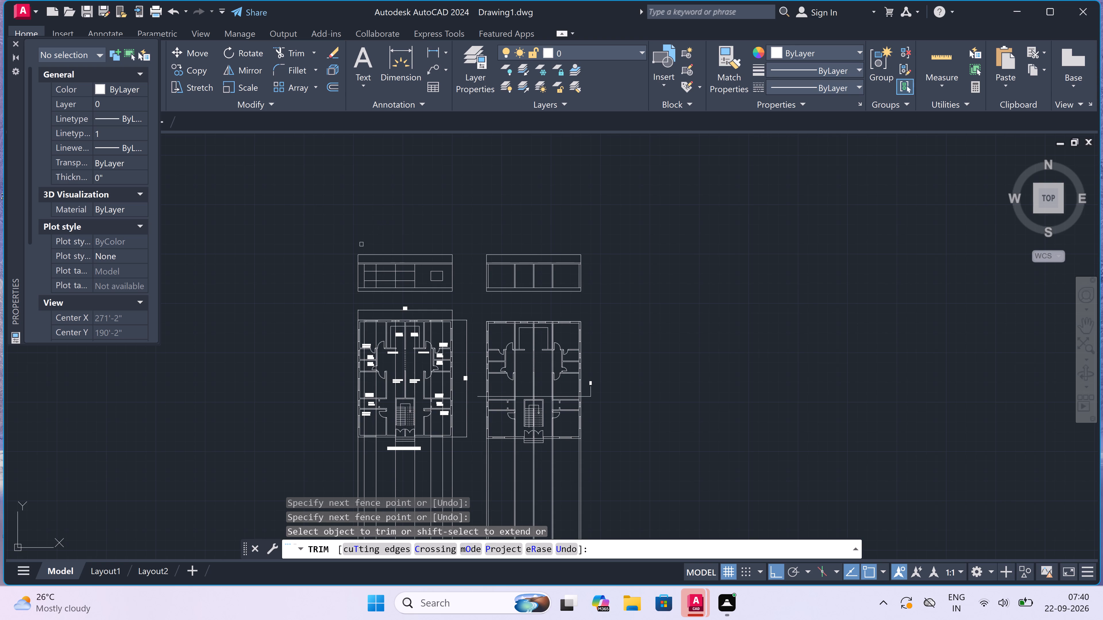
scroll(361, 244, up, 3)
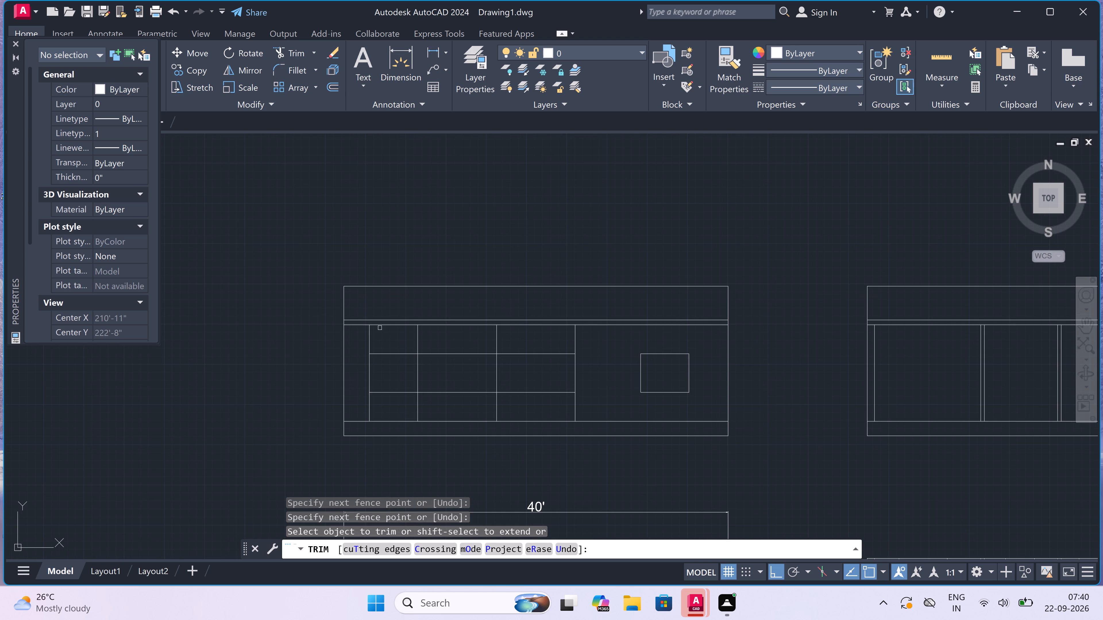
click(363, 335)
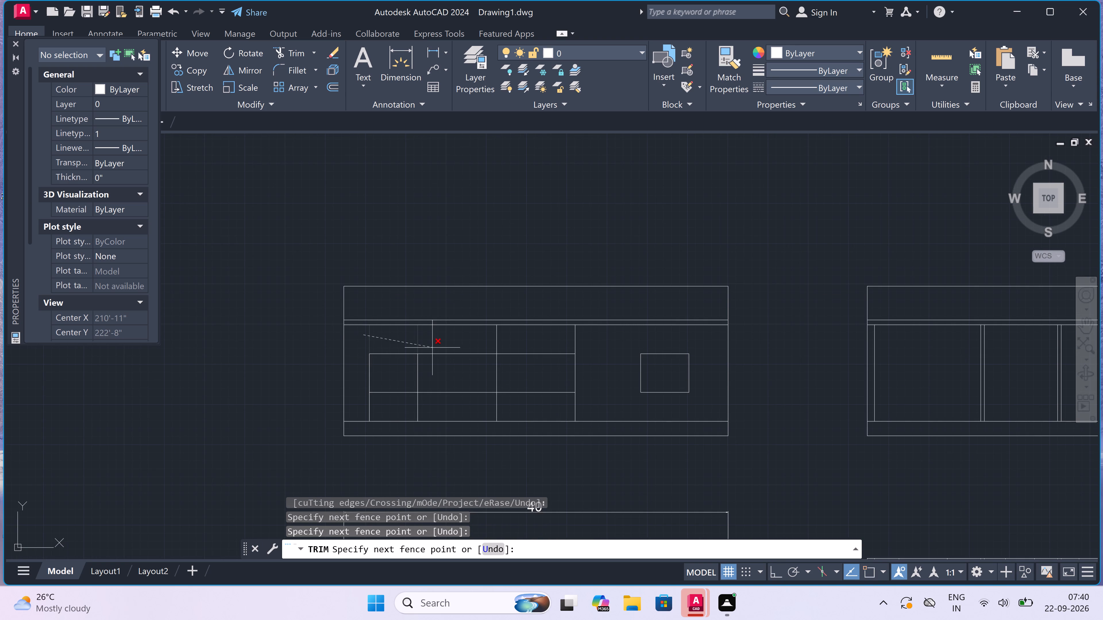
click(434, 348)
drag(436, 349, 436, 356)
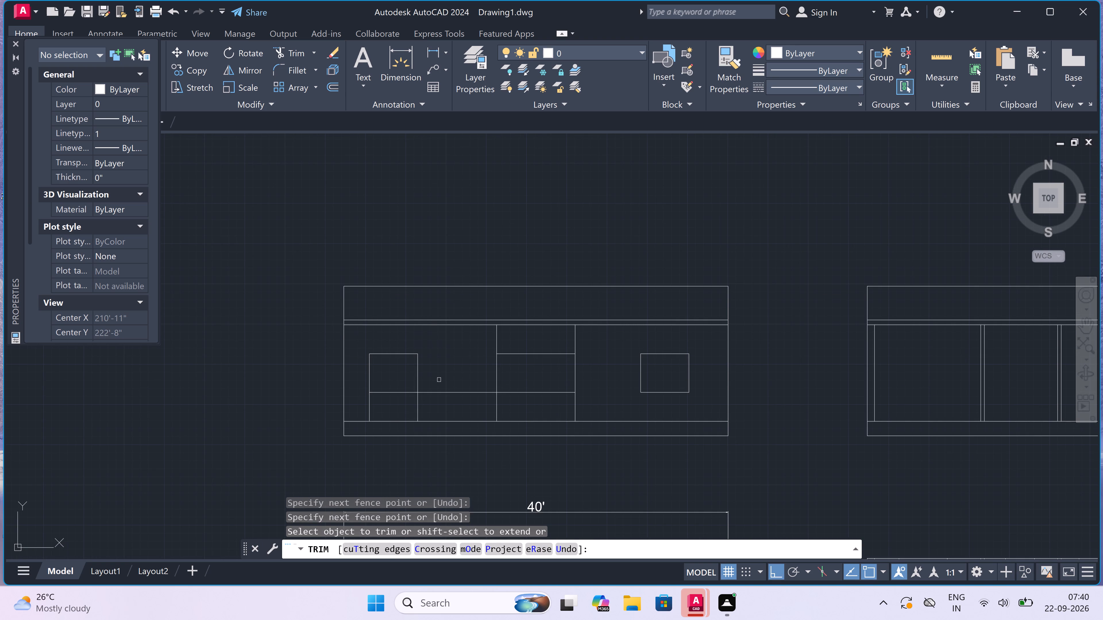
click(440, 393)
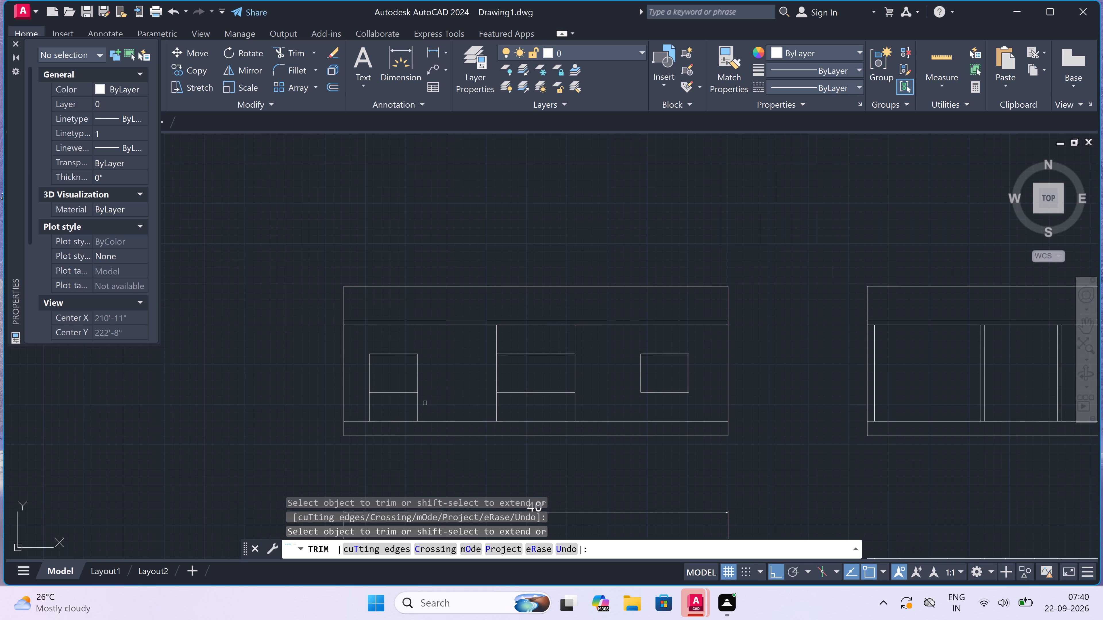
click(370, 400)
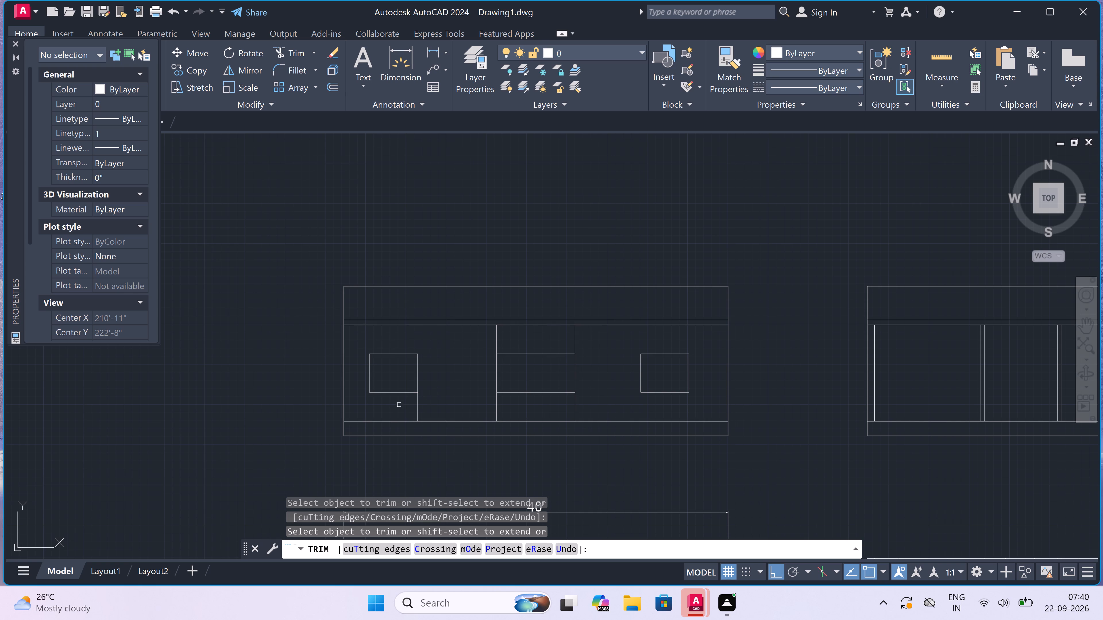
click(416, 402)
Trim the two vertical lines above the central door opening and the intermediate level line crossing it, leaving only the door outline.
click(479, 341)
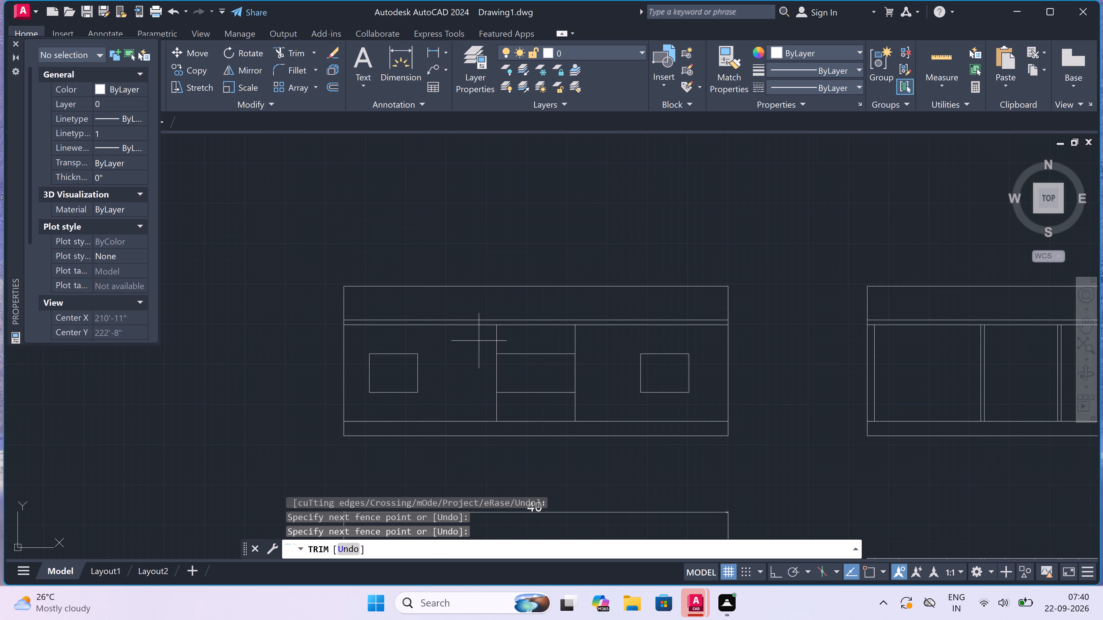
click(585, 342)
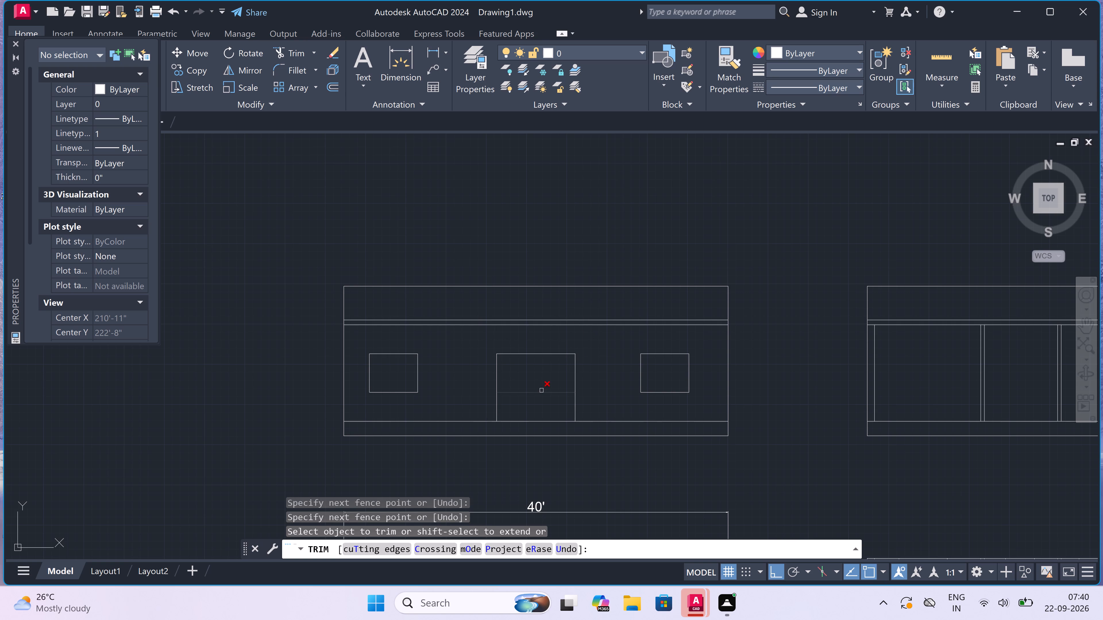
click(541, 390)
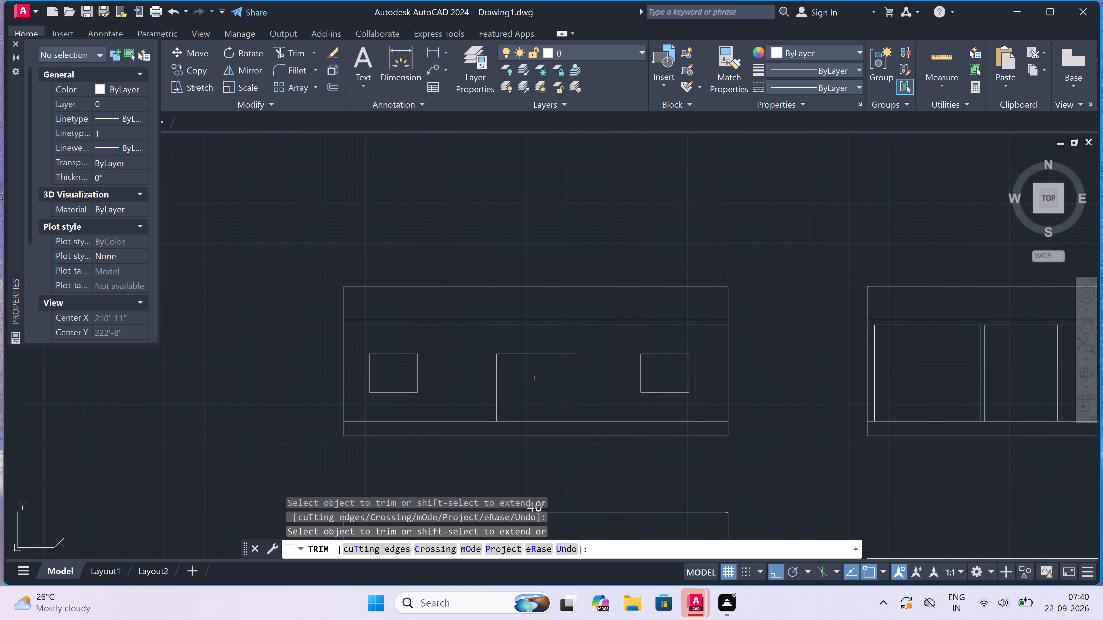
key(Escape)
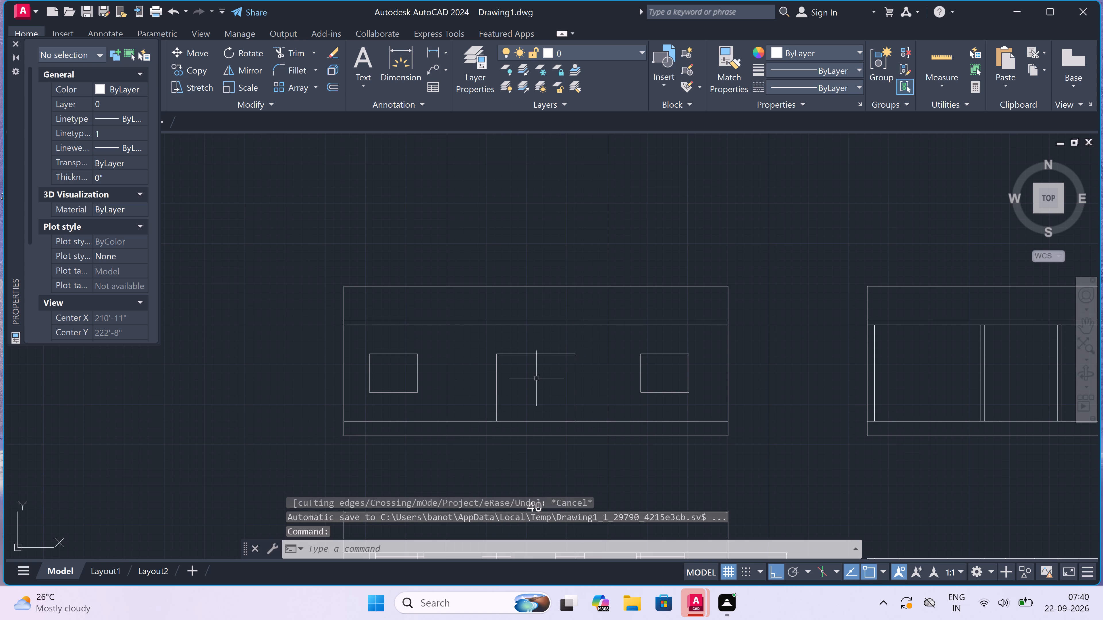
Draw a rectangle slightly inset within the elevation's door outline, reaching down to the floor level line, as the inner door frame.
text(REC)
key(space)
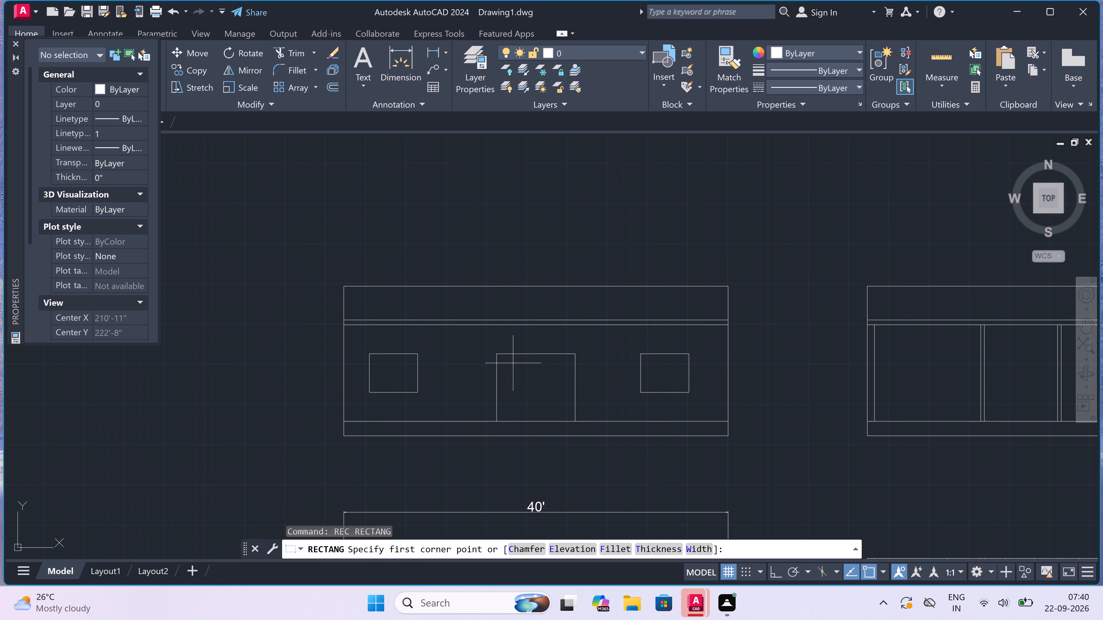
scroll(495, 354, up, 1)
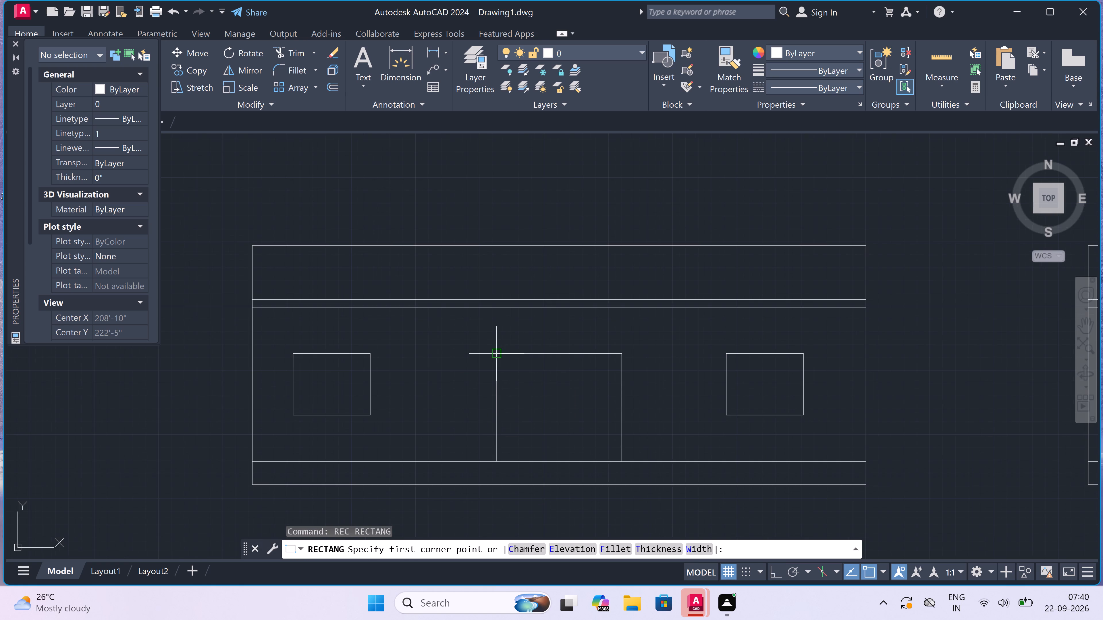
scroll(502, 362, up, 4)
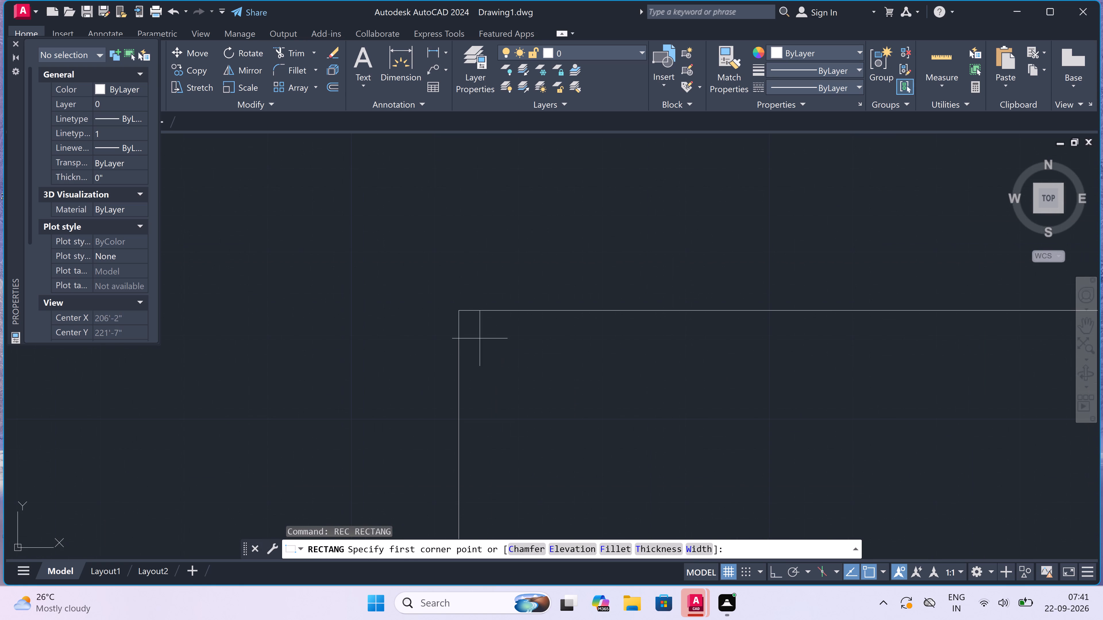
click(476, 329)
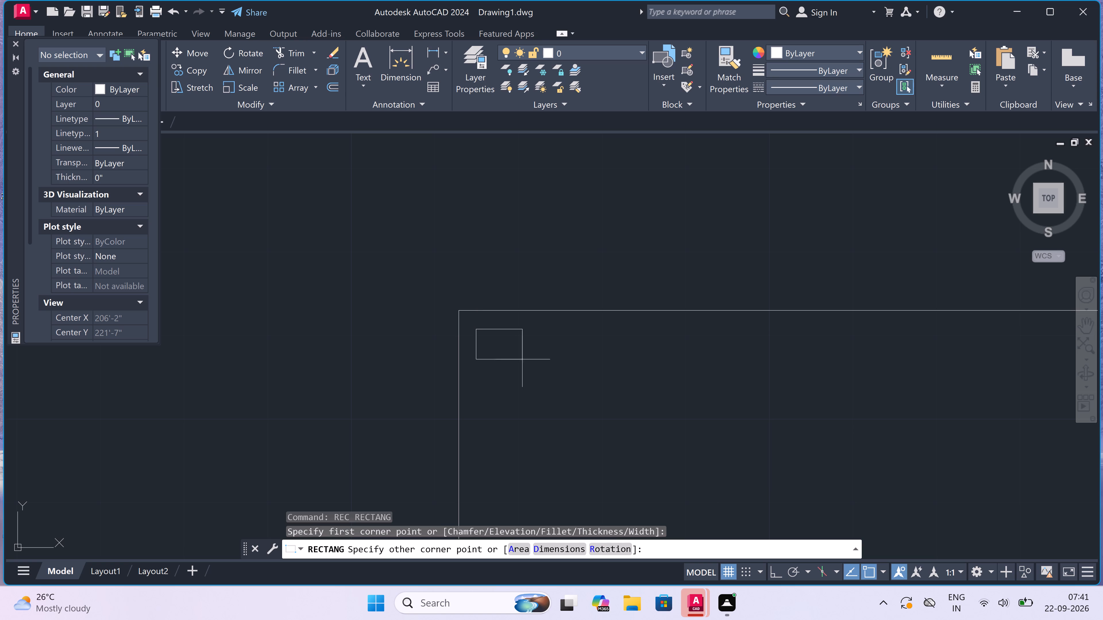
scroll(573, 396, down, 6)
scroll(607, 428, up, 4)
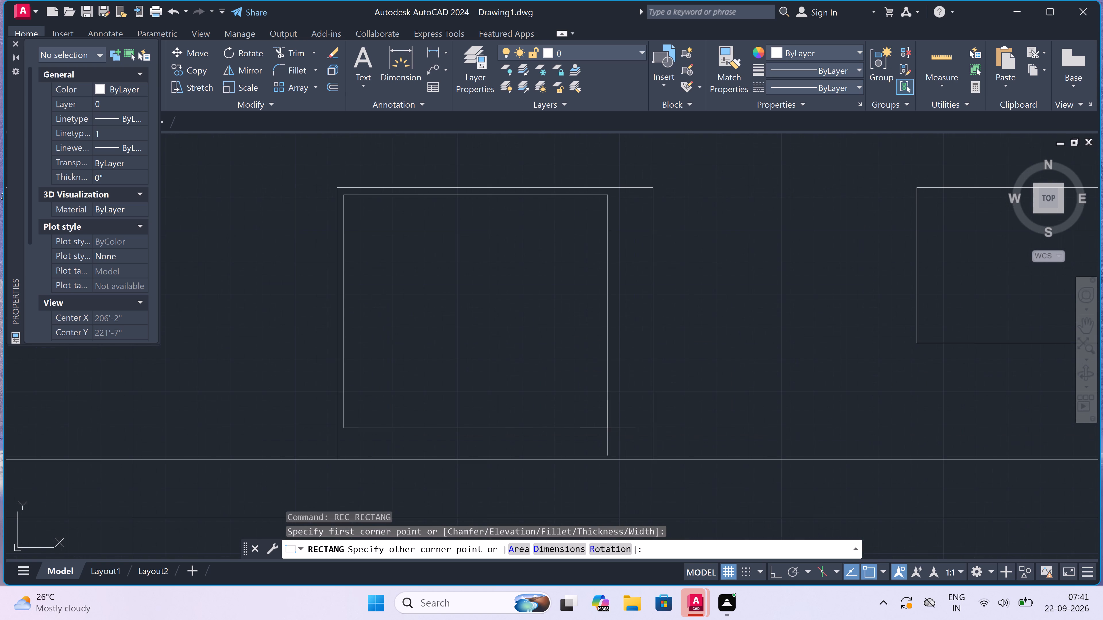
click(644, 460)
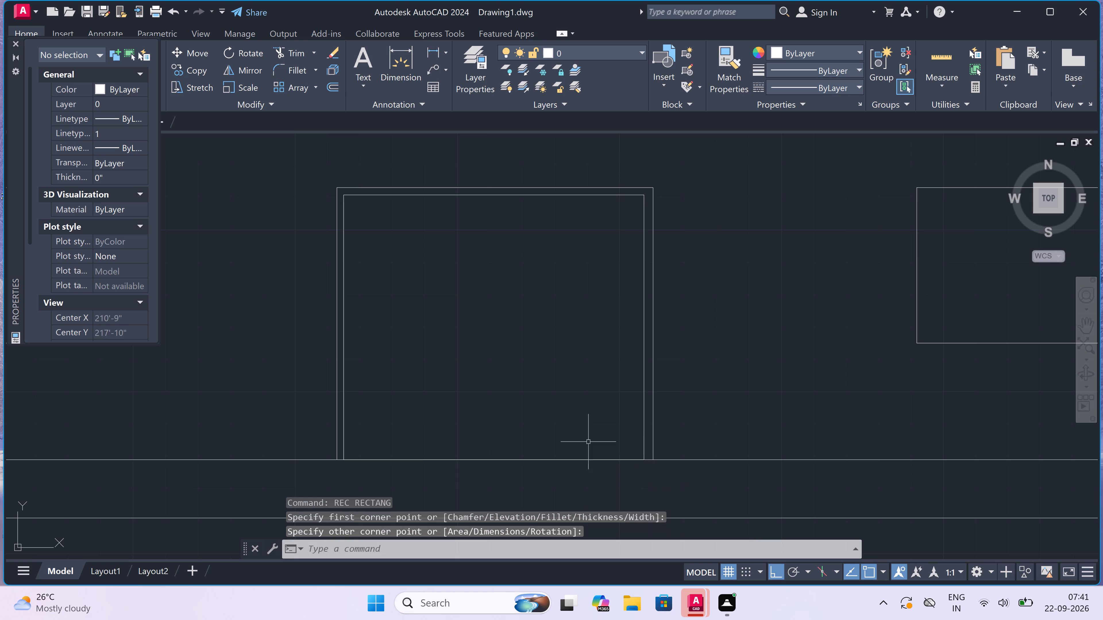
Draw a vertical line from the midpoint of the inner door frame's top edge to the floor level line, splitting the door into two leaves.
scroll(587, 441, down, 2)
scroll(569, 421, down, 1)
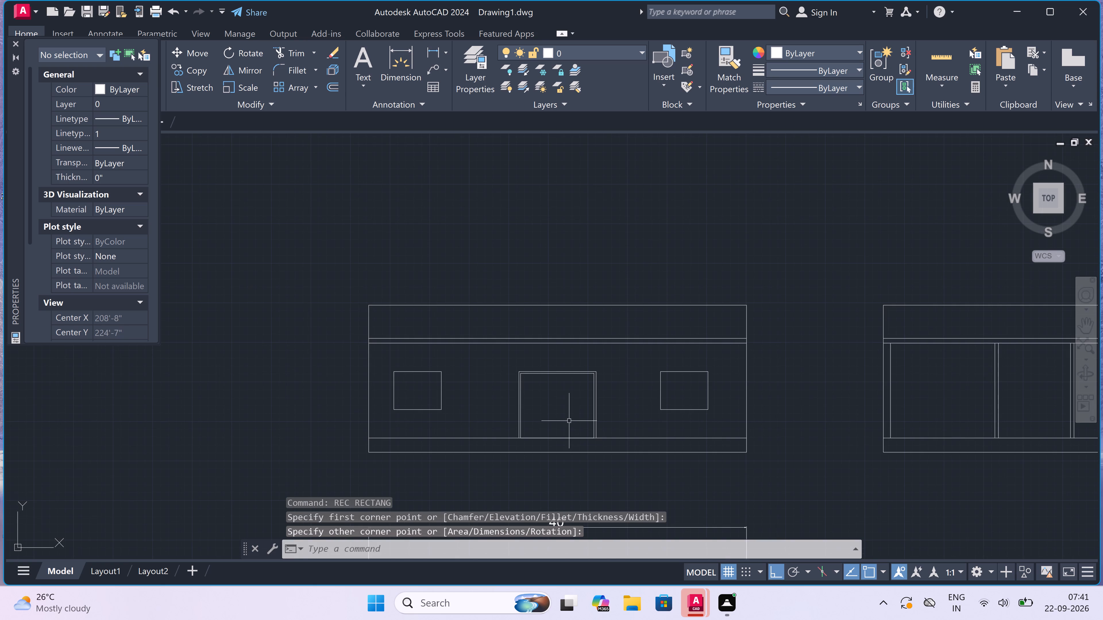
scroll(569, 421, up, 2)
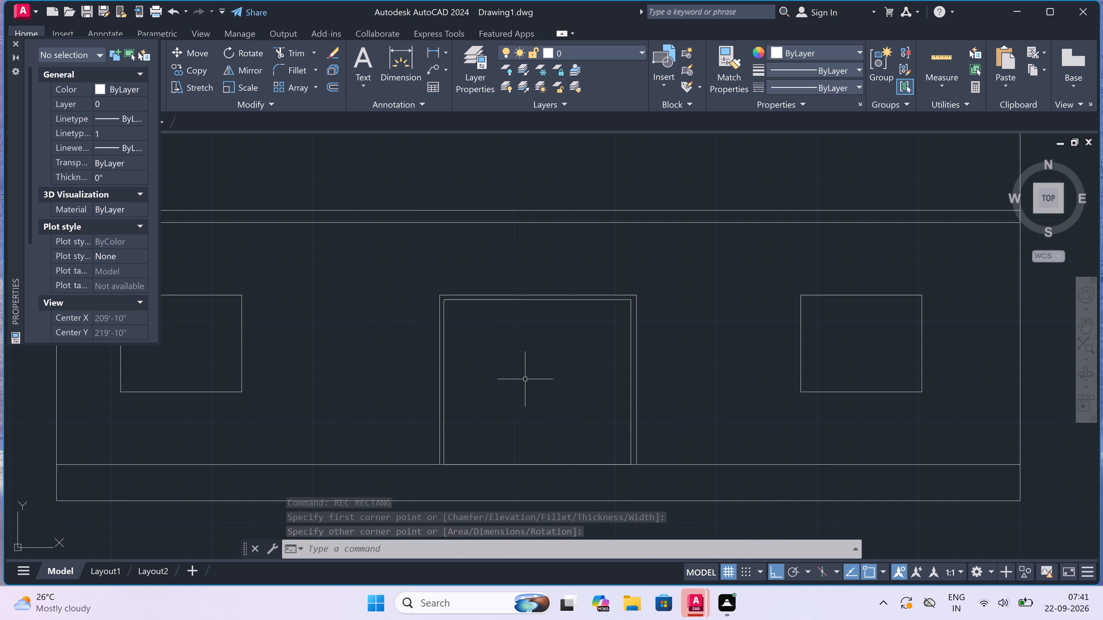
text(L)
key(space)
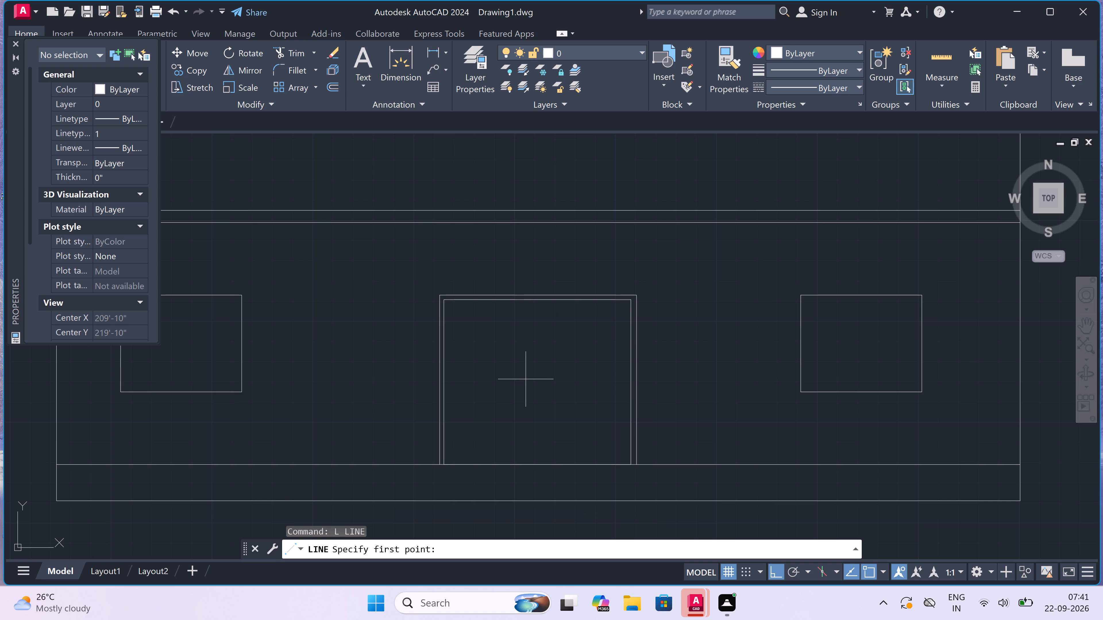
drag(533, 303, 533, 314)
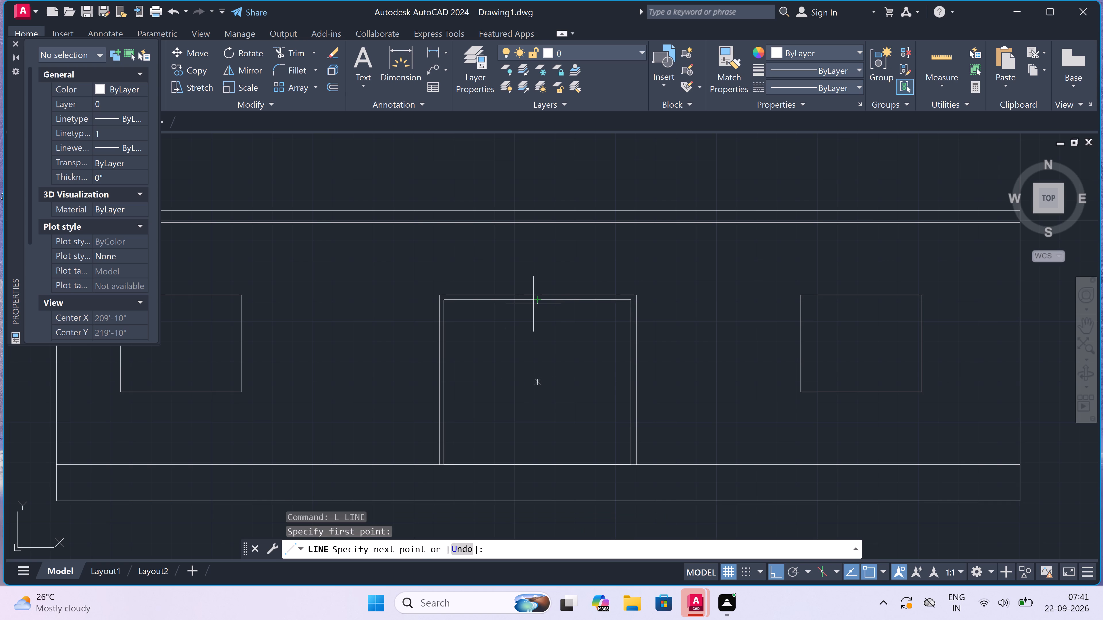
click(535, 462)
key(Escape)
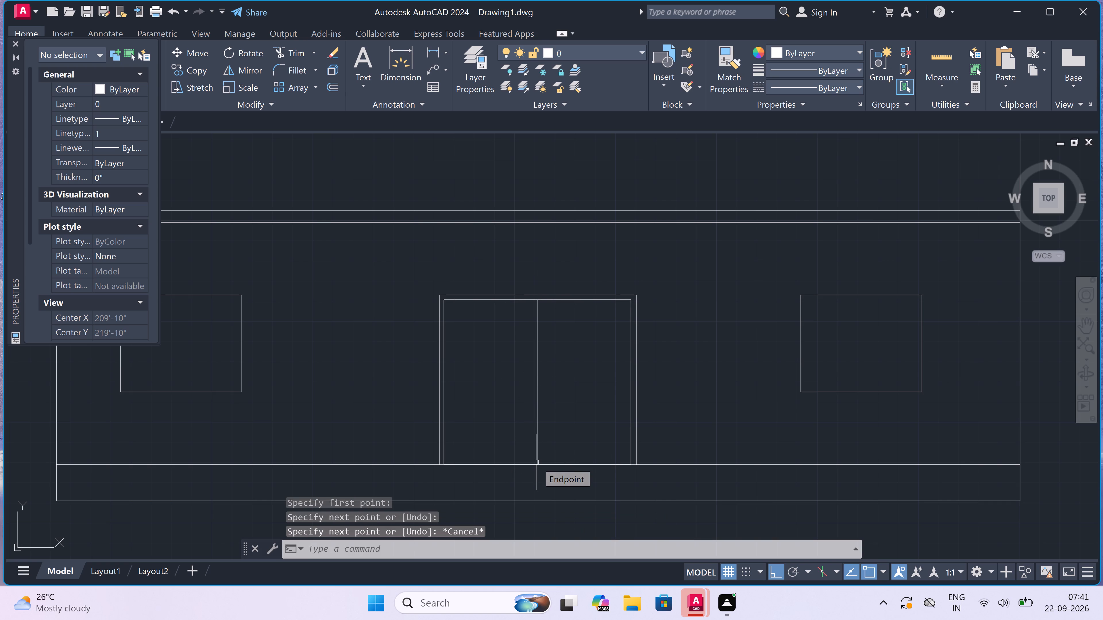
Draw a small horizontal rectangle as a door handle on the right leaf, just beside the centre line at about mid-height.
scroll(547, 433, down, 1)
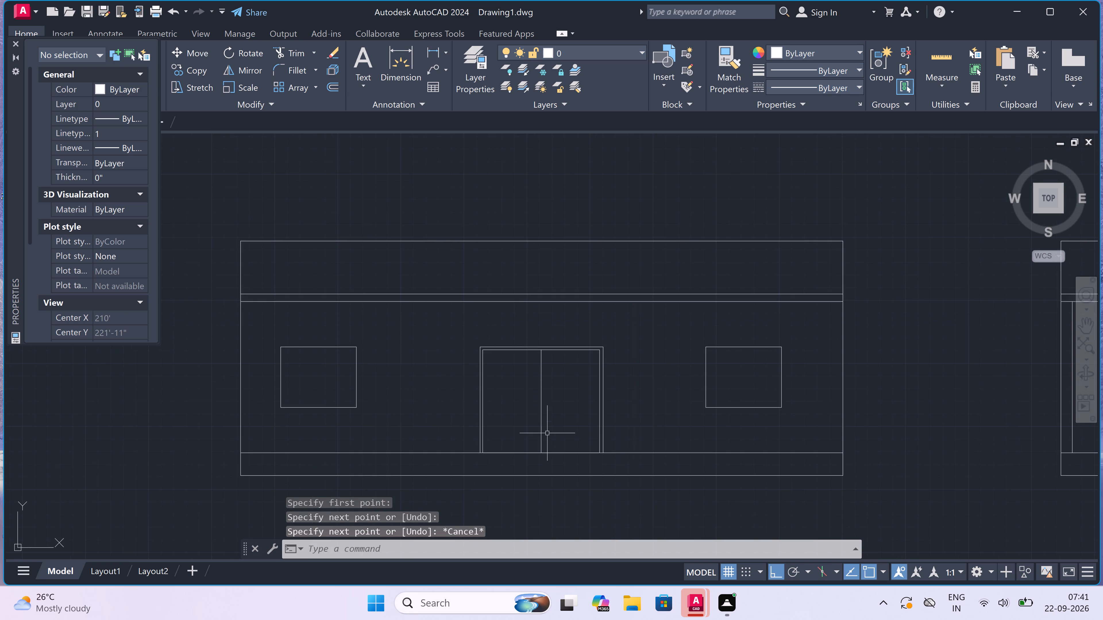
scroll(535, 419, up, 2)
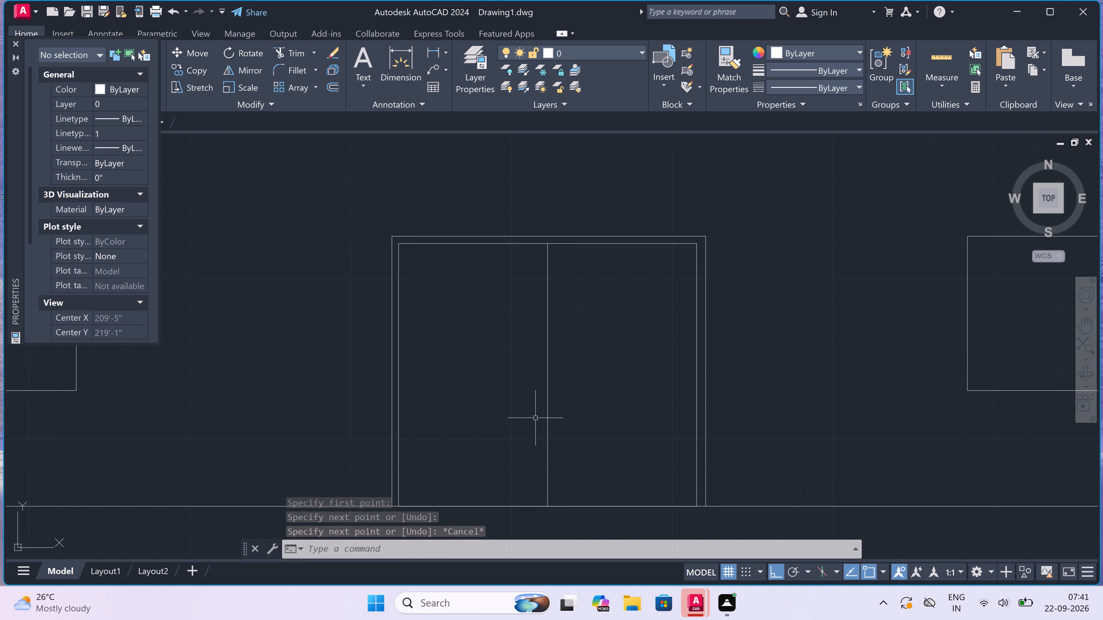
text(REC)
key(space)
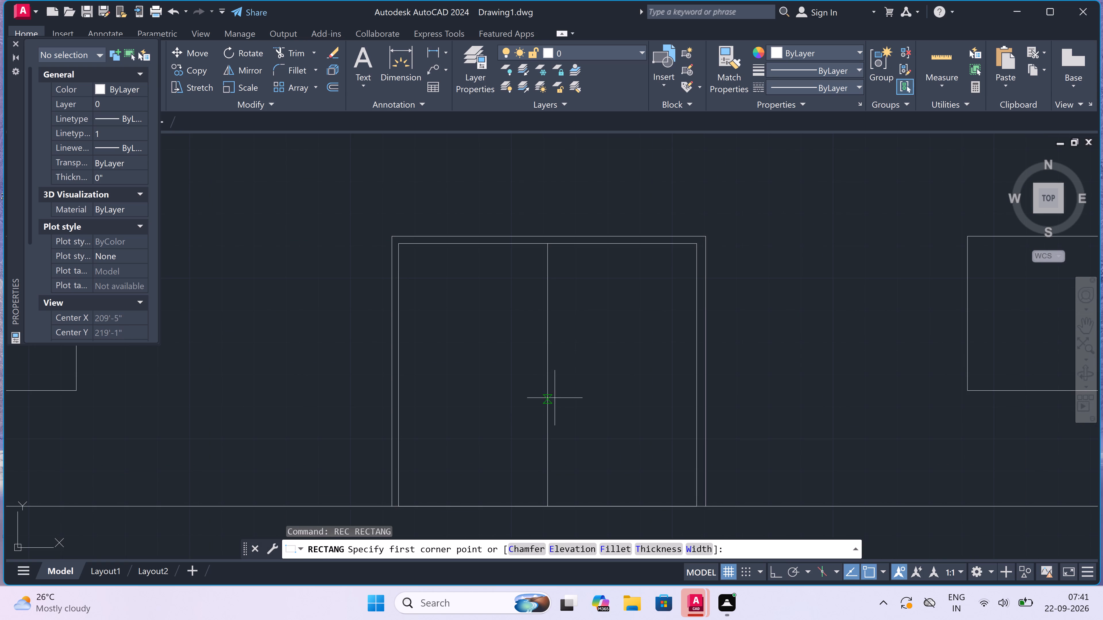
click(556, 374)
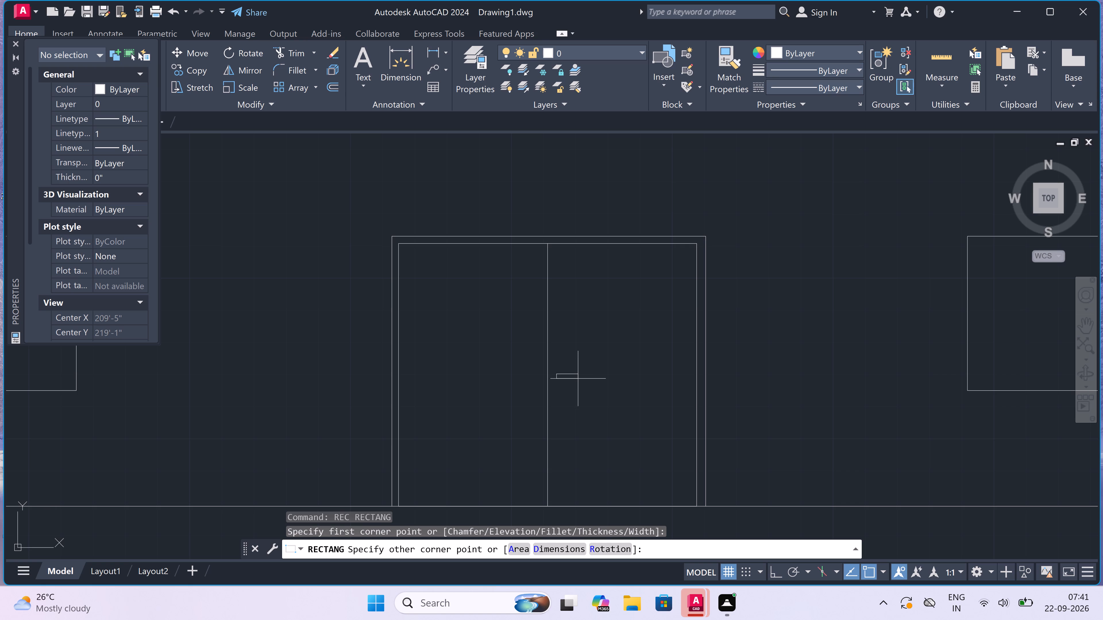
click(578, 380)
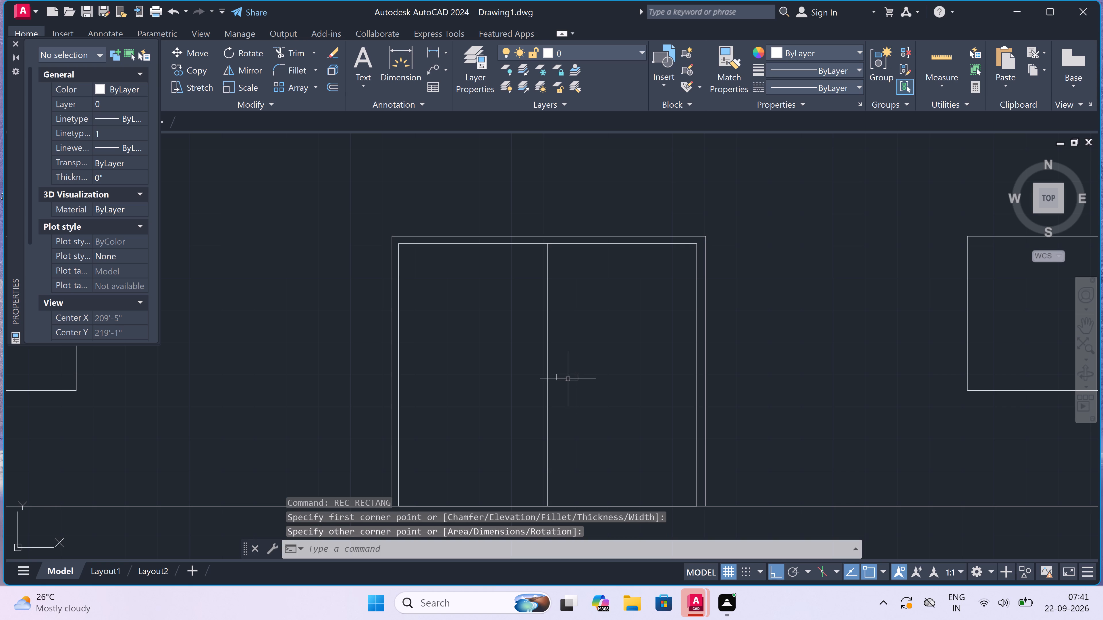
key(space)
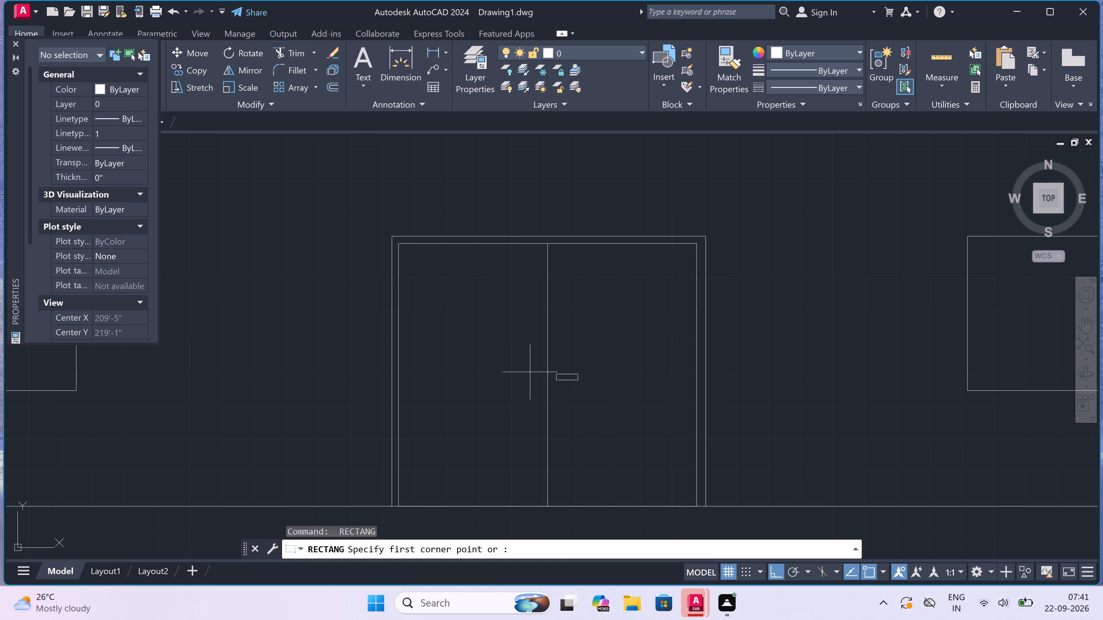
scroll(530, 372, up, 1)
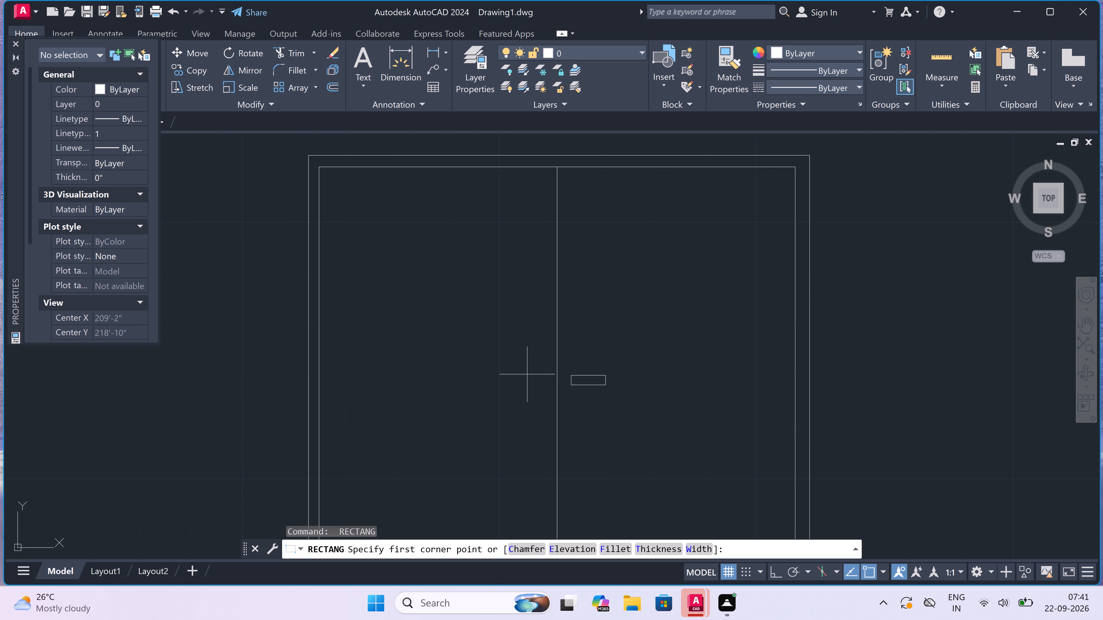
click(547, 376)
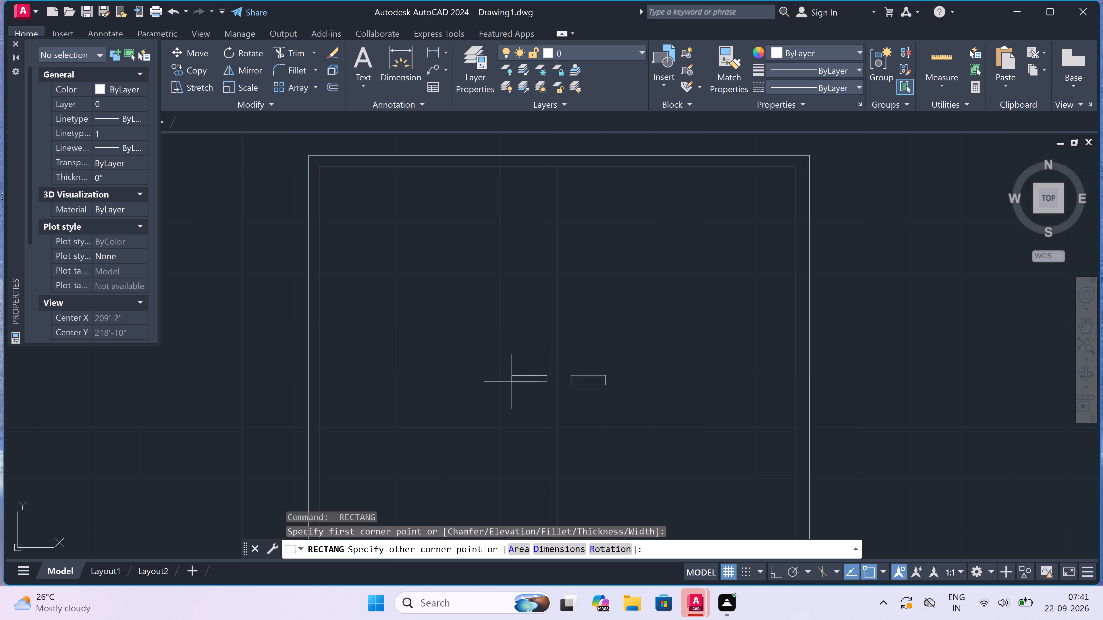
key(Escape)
Copy the handle rectangle horizontally from the right door leaf onto the left leaf, on the other side of the centre line.
click(579, 376)
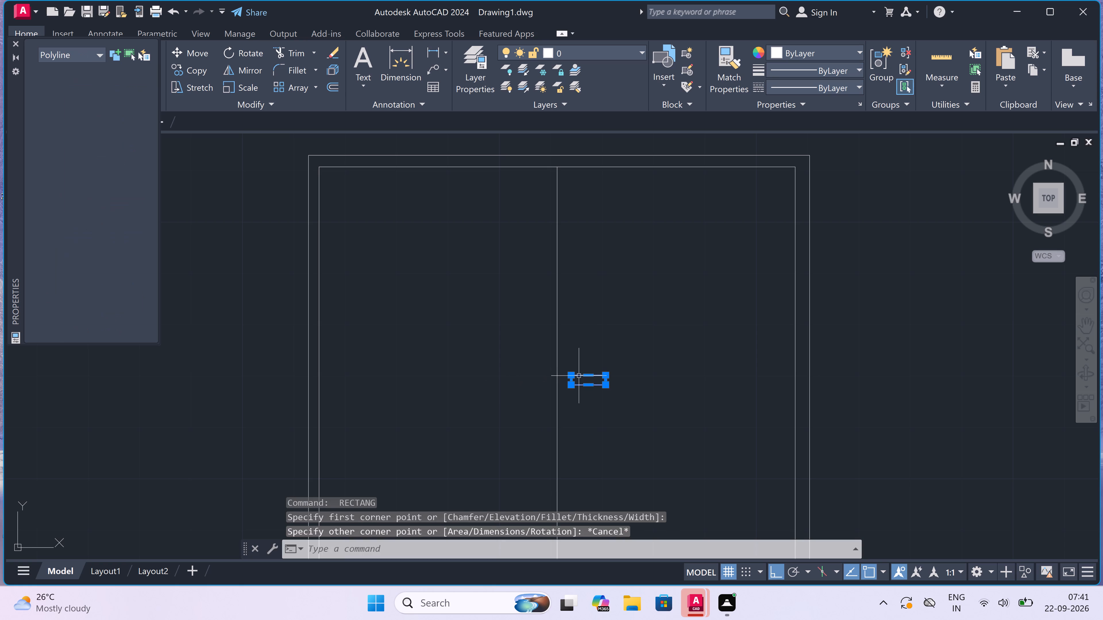
click(171, 69)
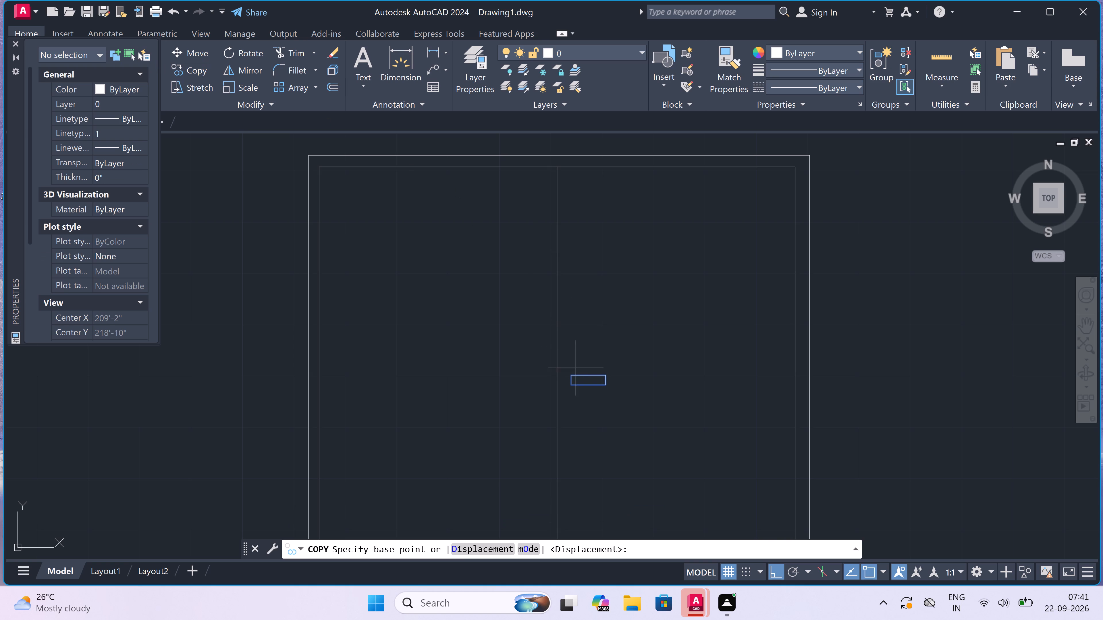
click(587, 379)
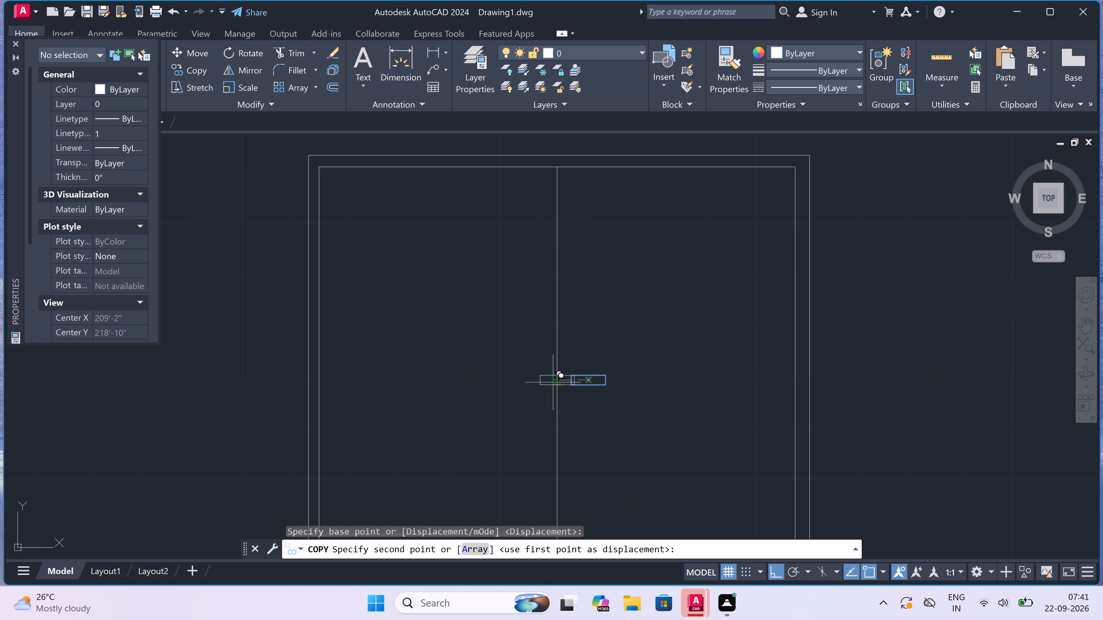
click(525, 386)
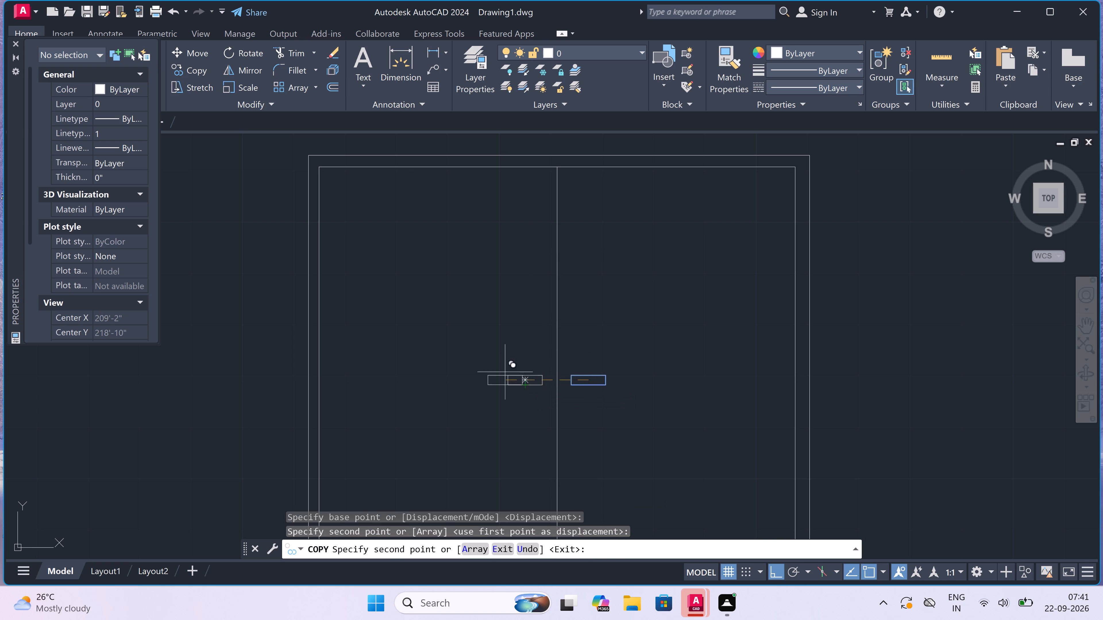
key(Escape)
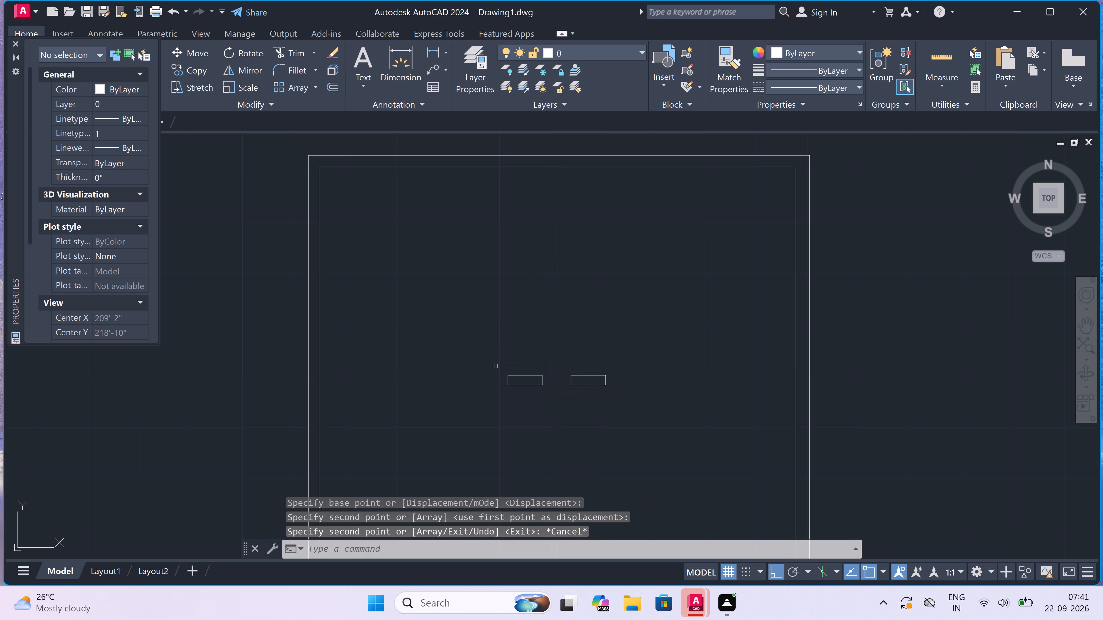
Draw a rectangle slightly inset within the outline of the elevation's window to the right of the door, as the inner window frame.
scroll(516, 310, down, 3)
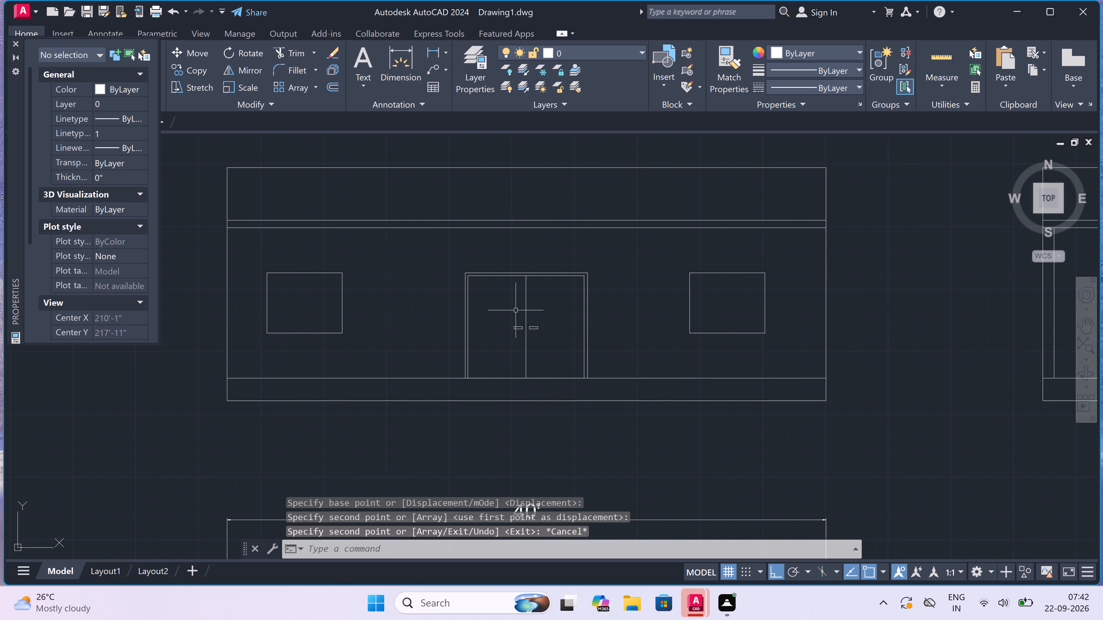
scroll(582, 289, down, 2)
scroll(667, 282, up, 1)
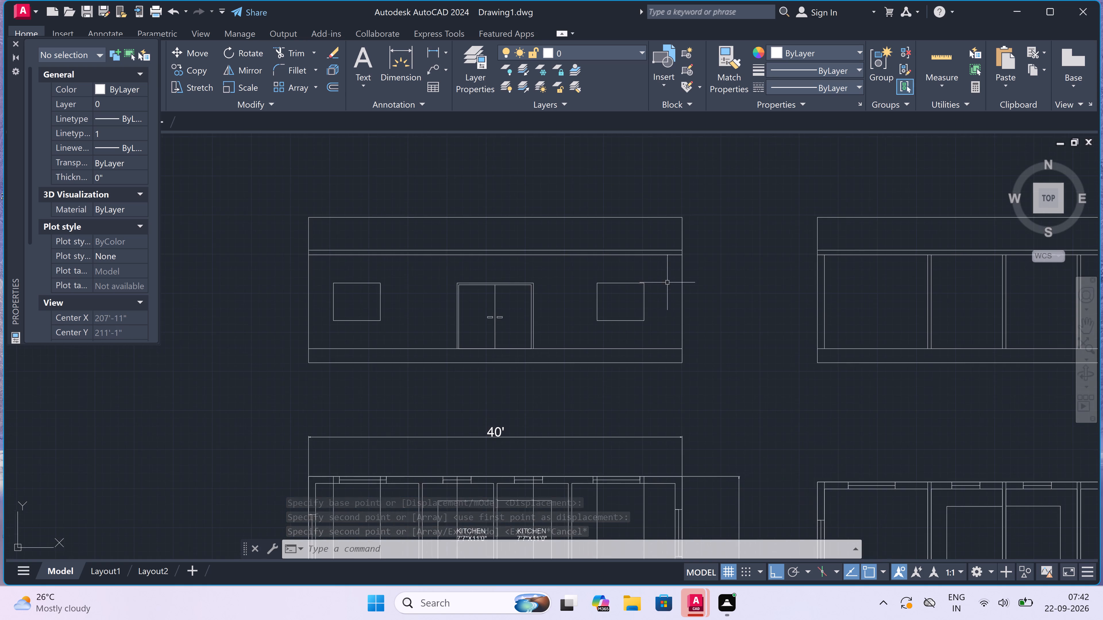
scroll(667, 282, up, 1)
scroll(593, 281, up, 3)
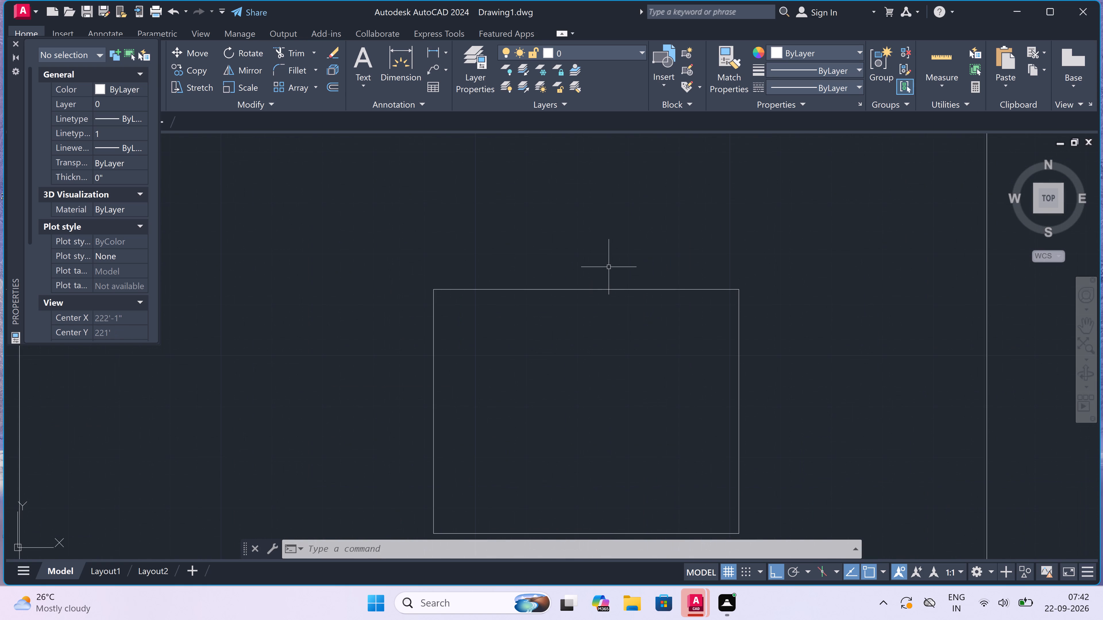
text(REC)
key(space)
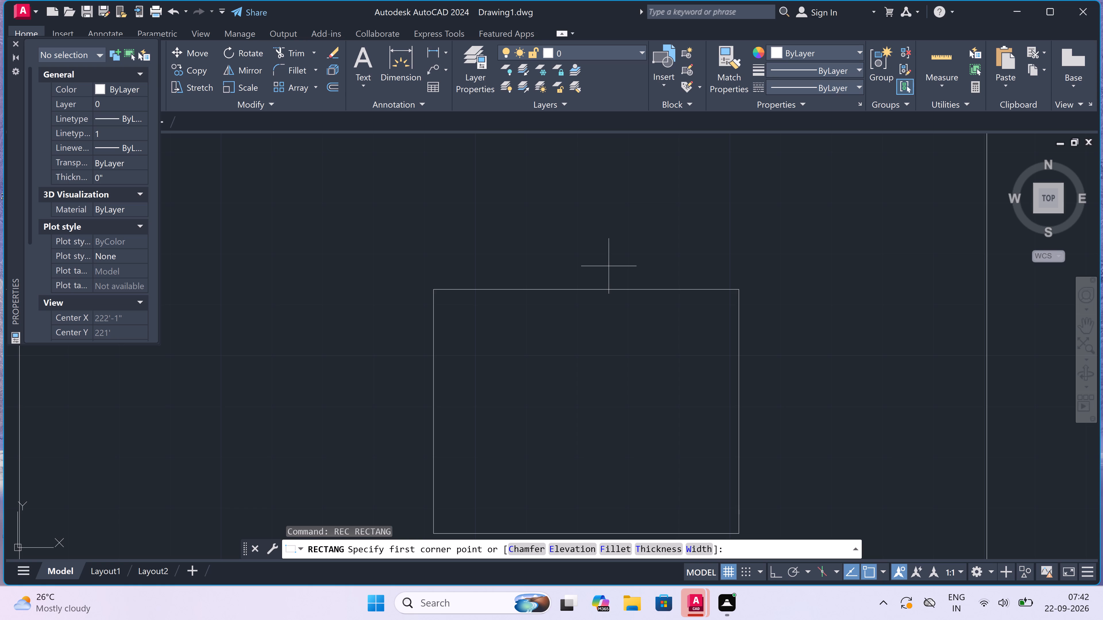
scroll(578, 272, down, 1)
scroll(498, 291, up, 2)
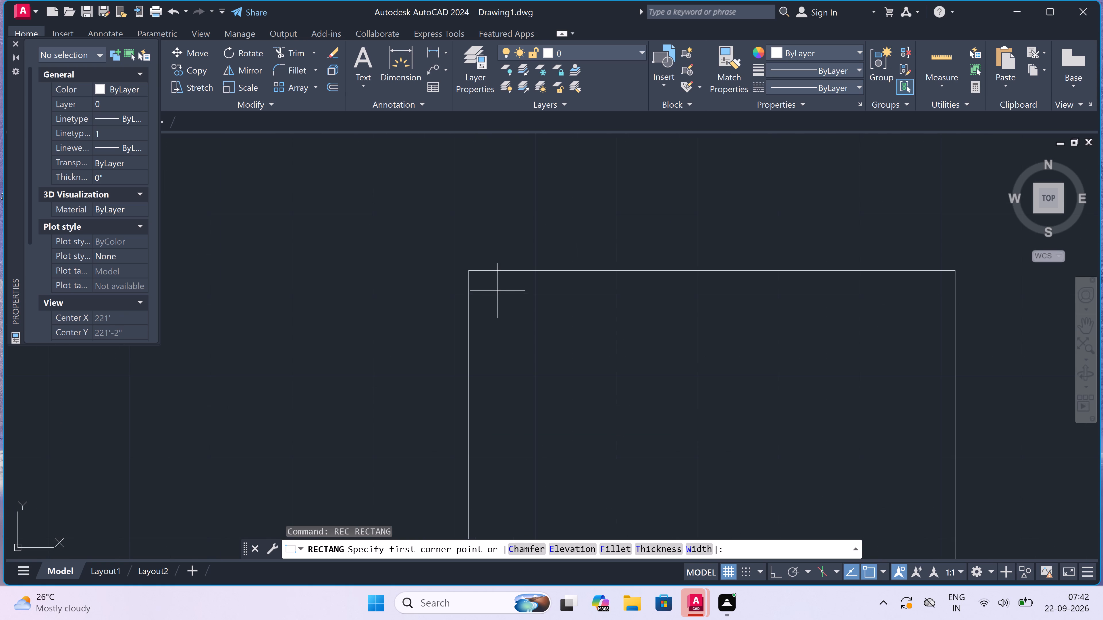
scroll(479, 283, up, 1)
drag(479, 283, 487, 282)
scroll(711, 322, down, 1)
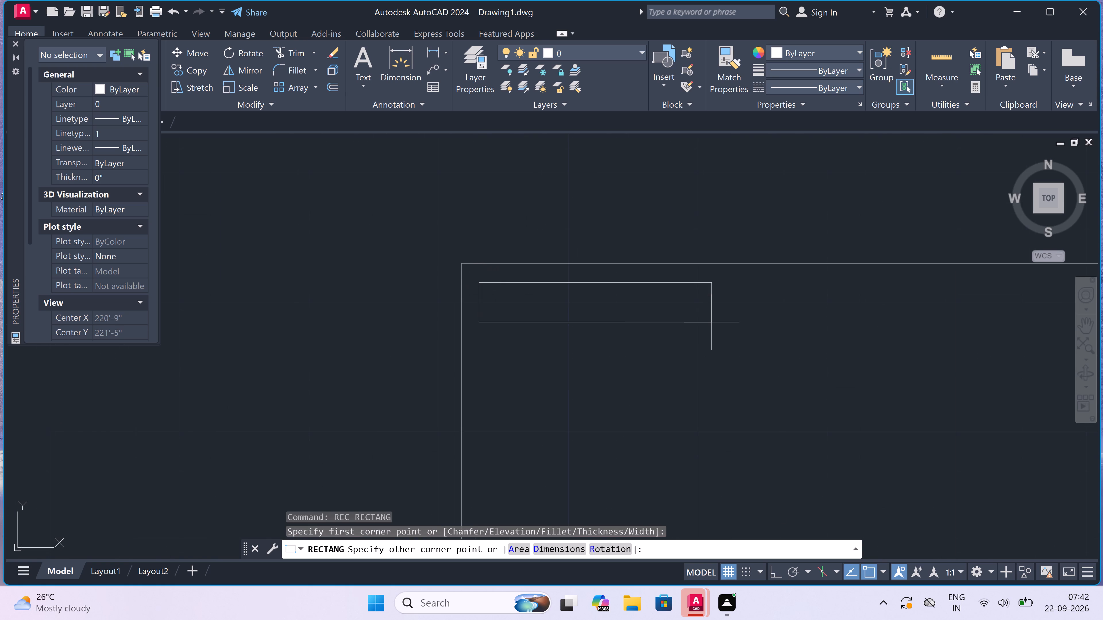
scroll(711, 322, down, 3)
scroll(757, 357, up, 3)
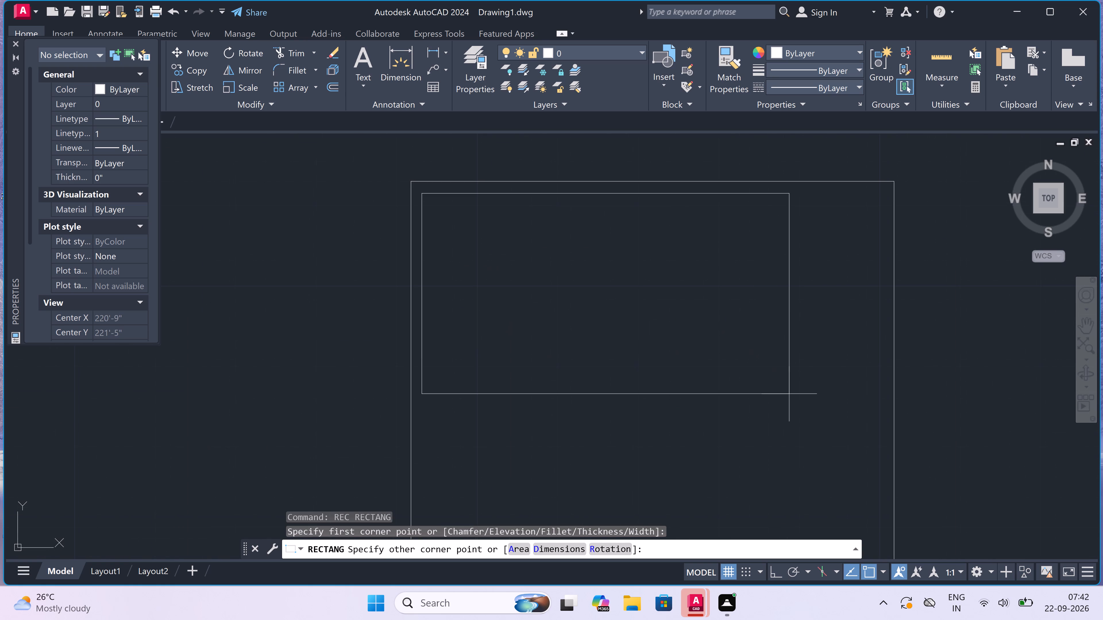
scroll(834, 441, down, 2)
scroll(850, 478, up, 1)
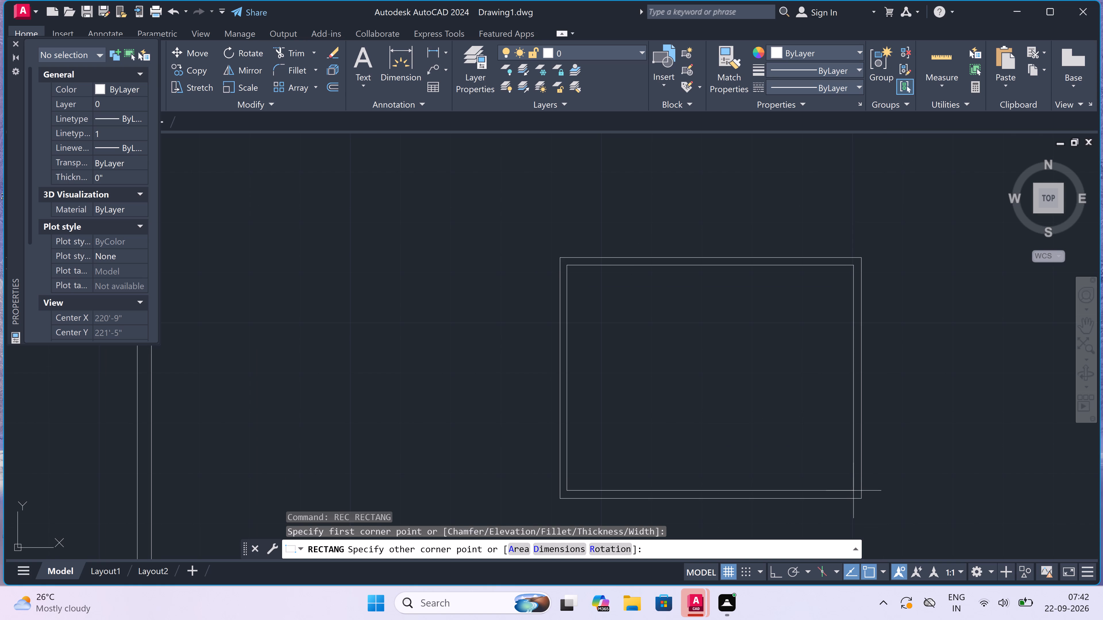
scroll(853, 491, up, 2)
click(853, 491)
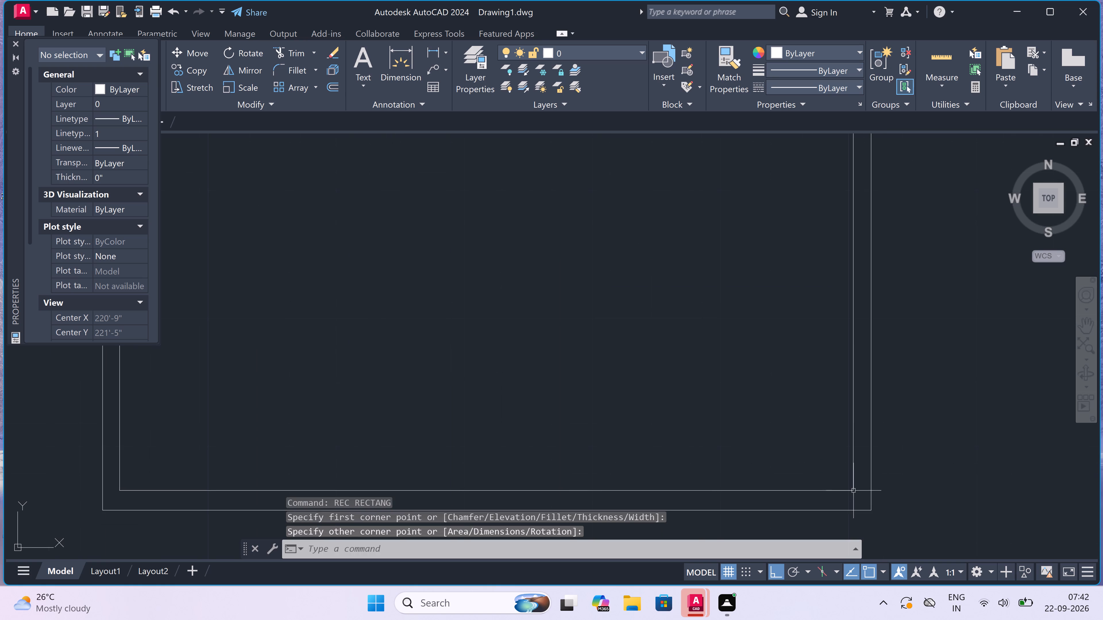
Draw a vertical line from the midpoint of that inner window frame's top edge to its bottom edge, splitting the window into two panes.
scroll(576, 337, down, 2)
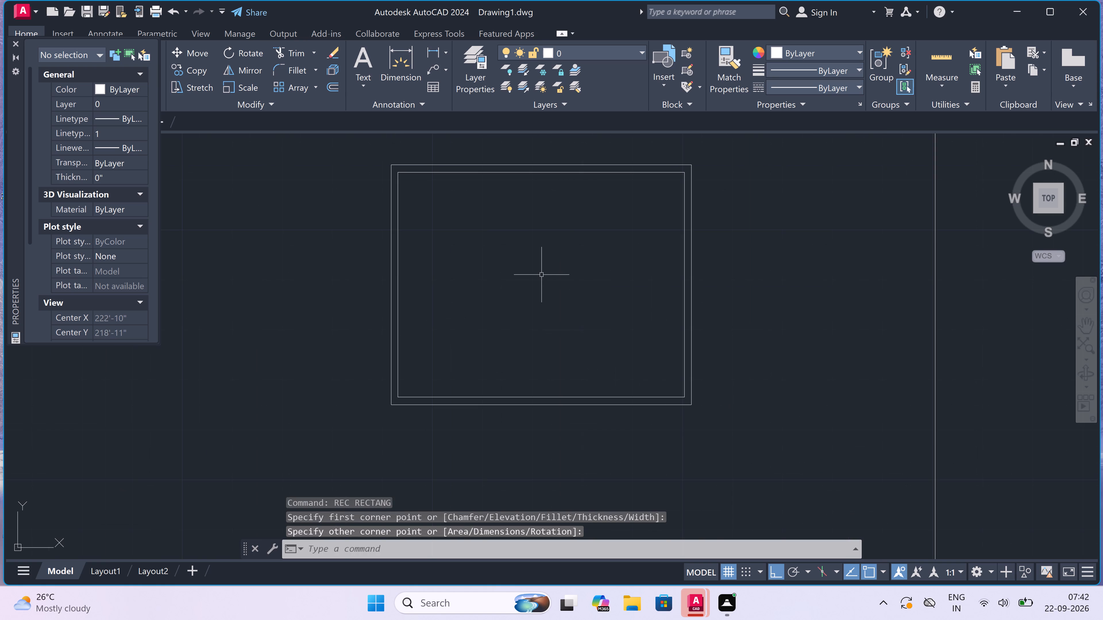
text(L)
key(space)
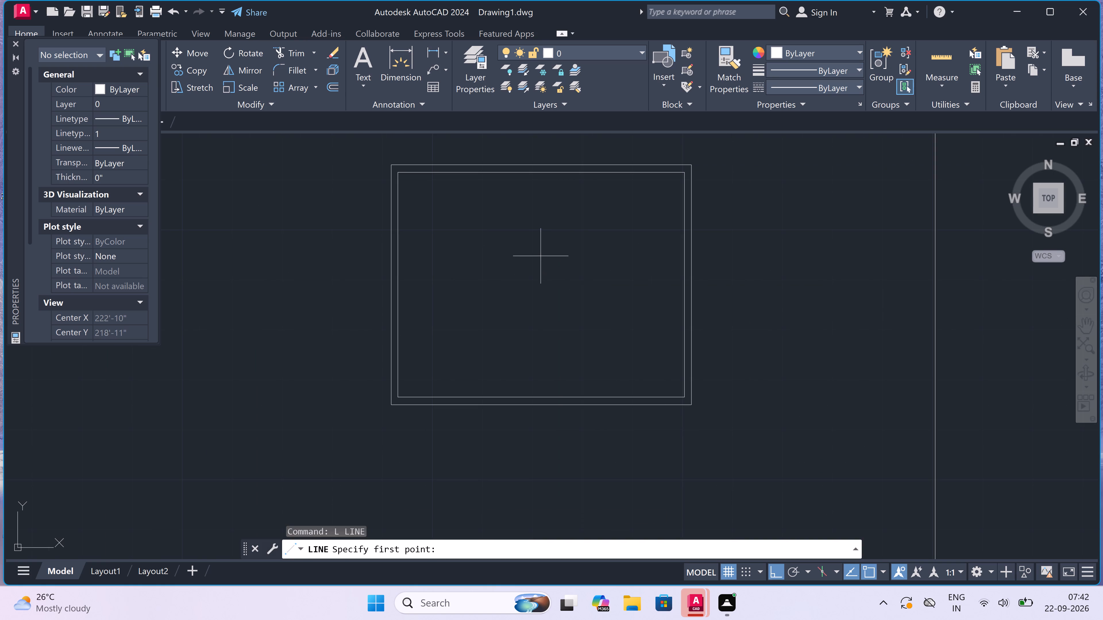
click(543, 175)
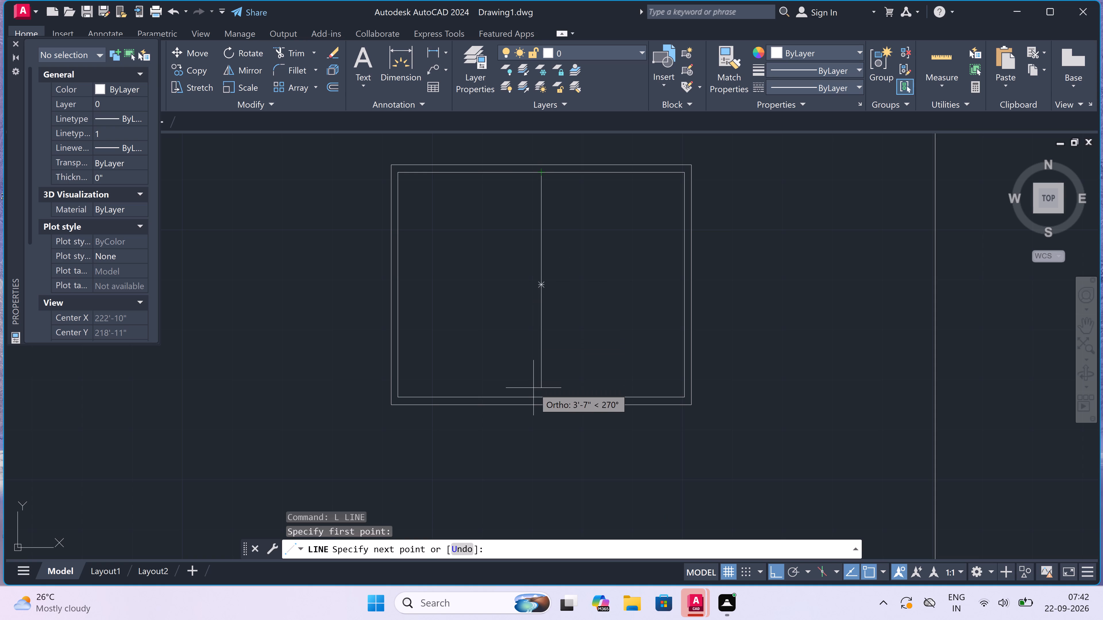
click(539, 396)
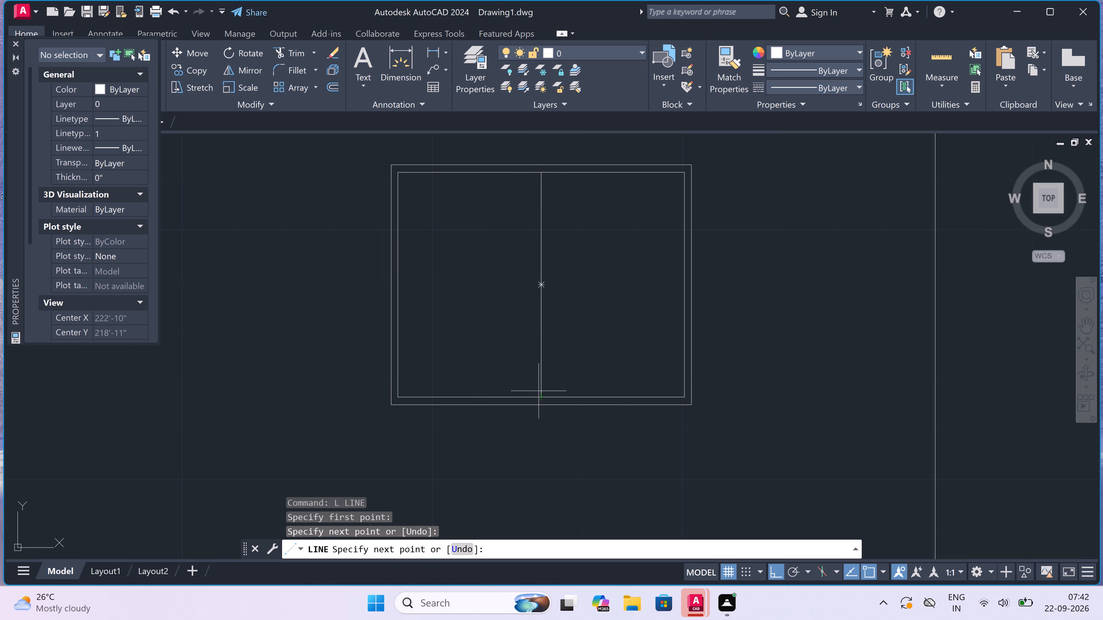
key(Escape)
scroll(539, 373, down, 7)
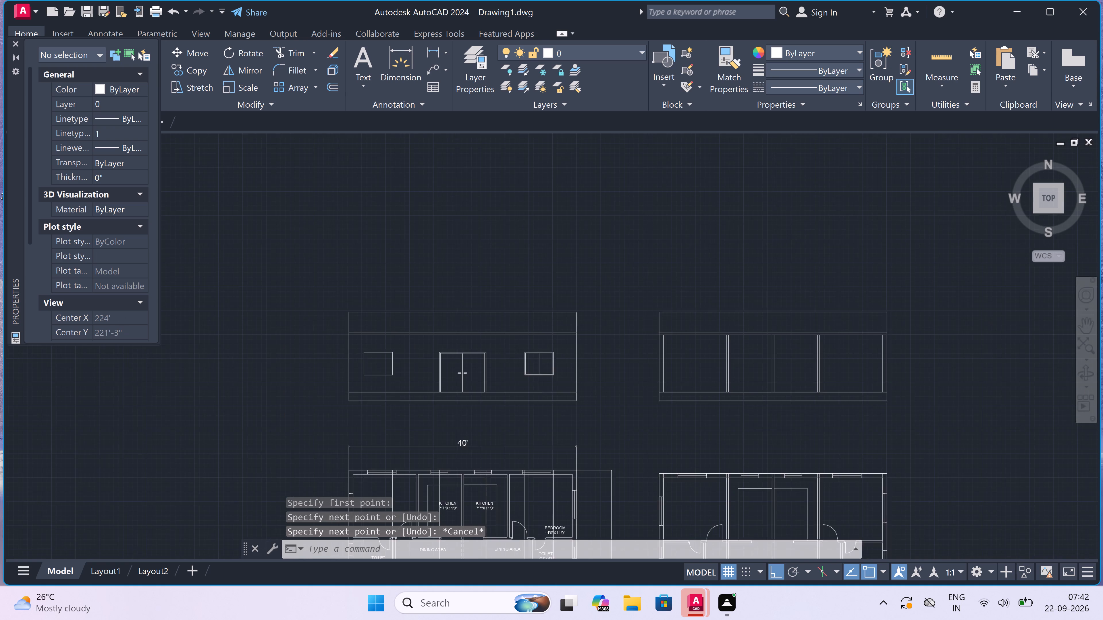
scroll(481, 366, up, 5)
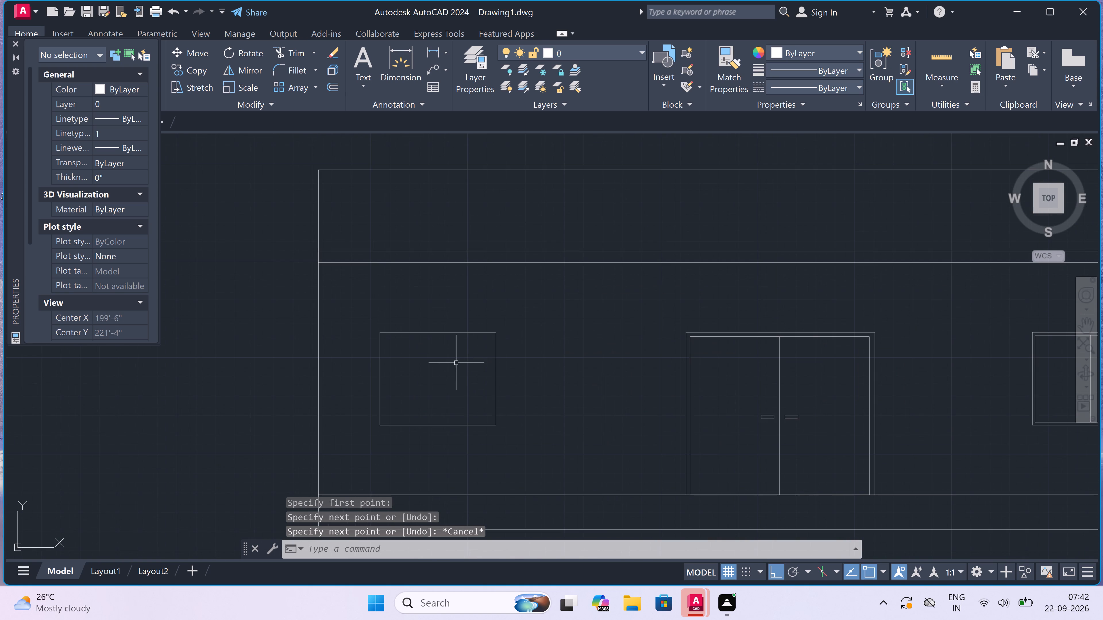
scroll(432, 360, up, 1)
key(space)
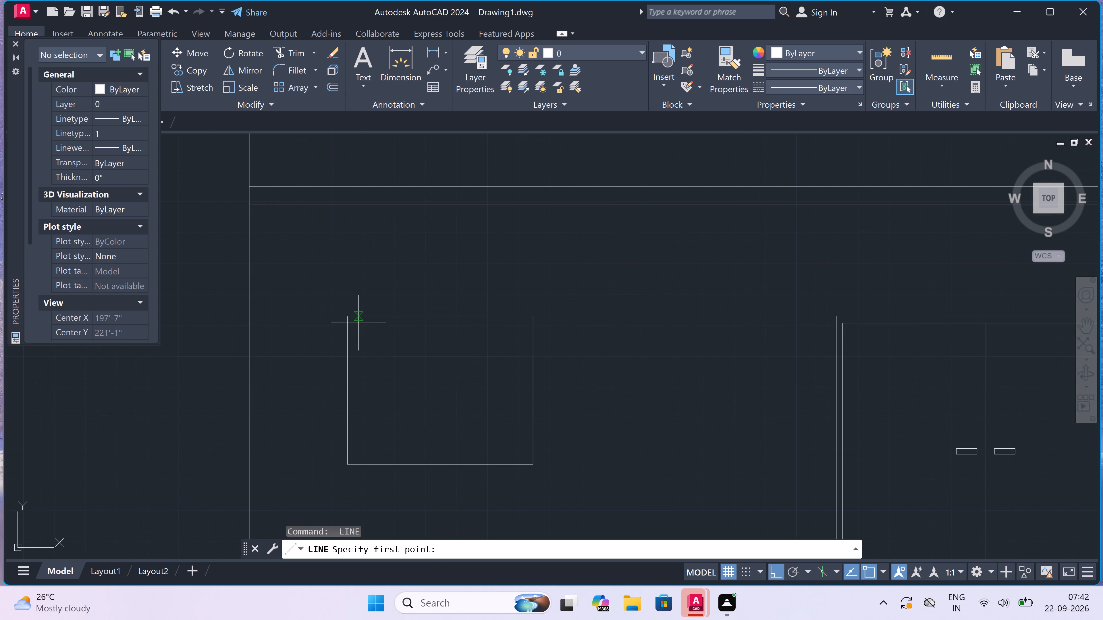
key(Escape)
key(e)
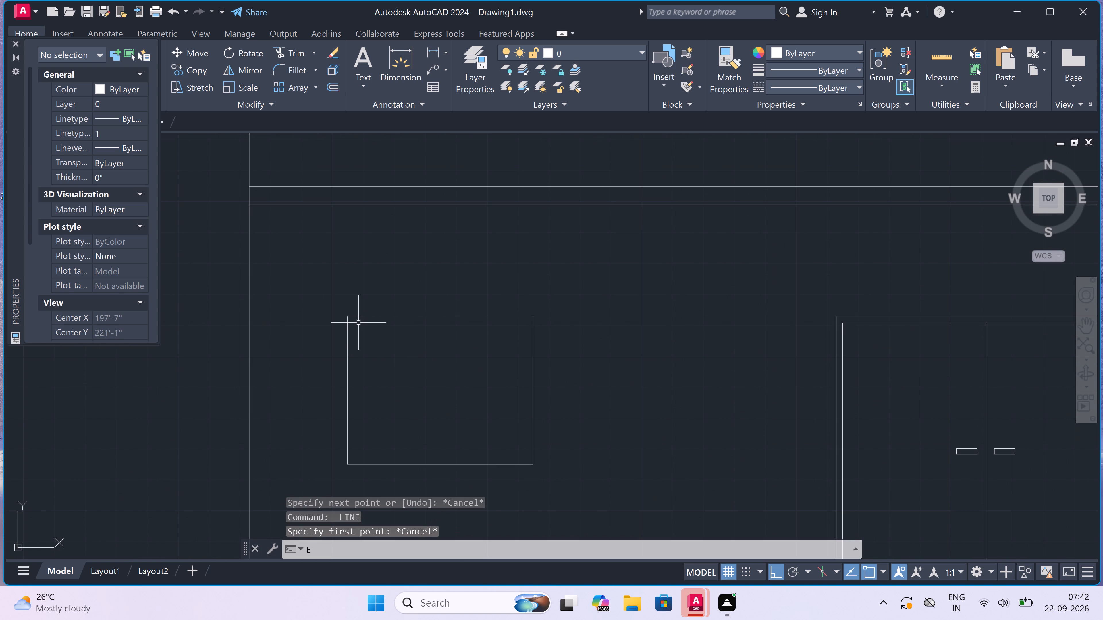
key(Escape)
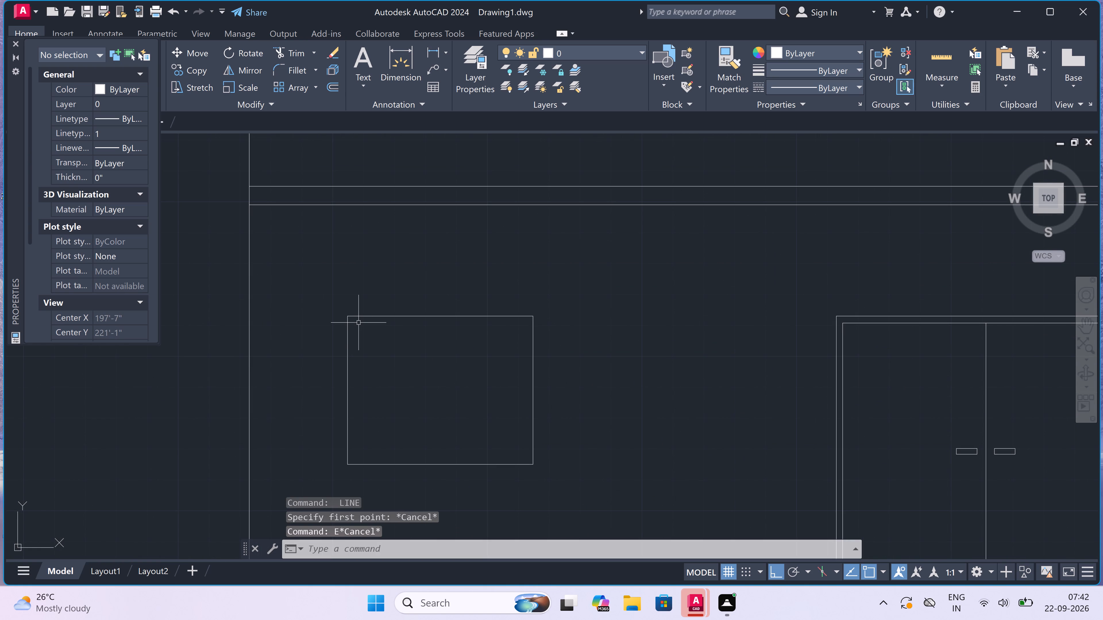
Draw a rectangle slightly inset within the outline of the elevation's window to the left of the door, as the inner window frame.
text(RE)
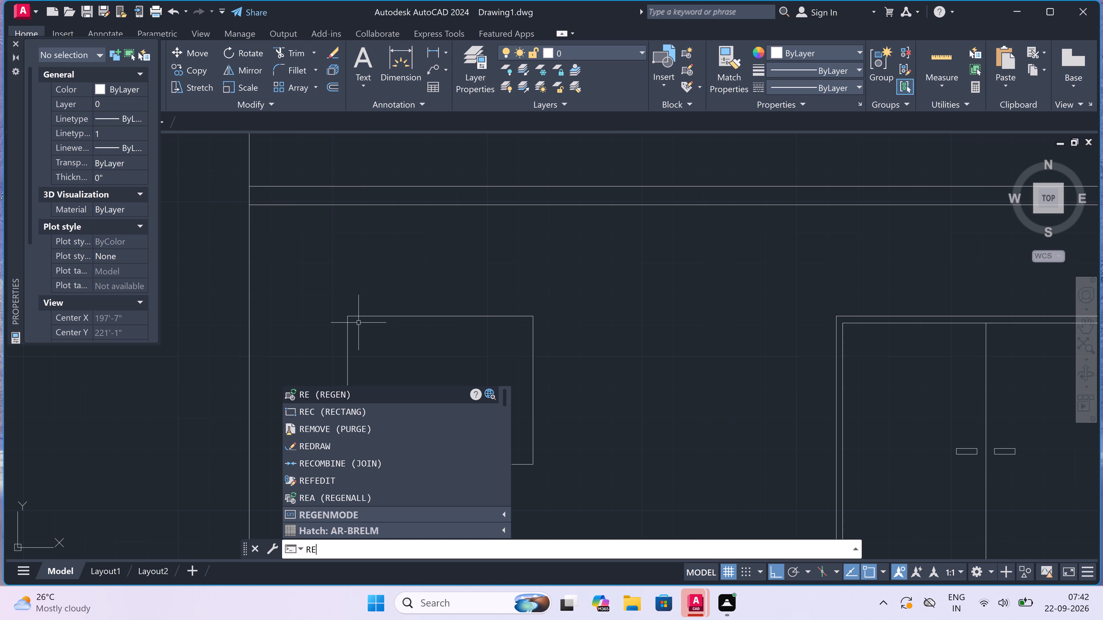
key(c)
key(space)
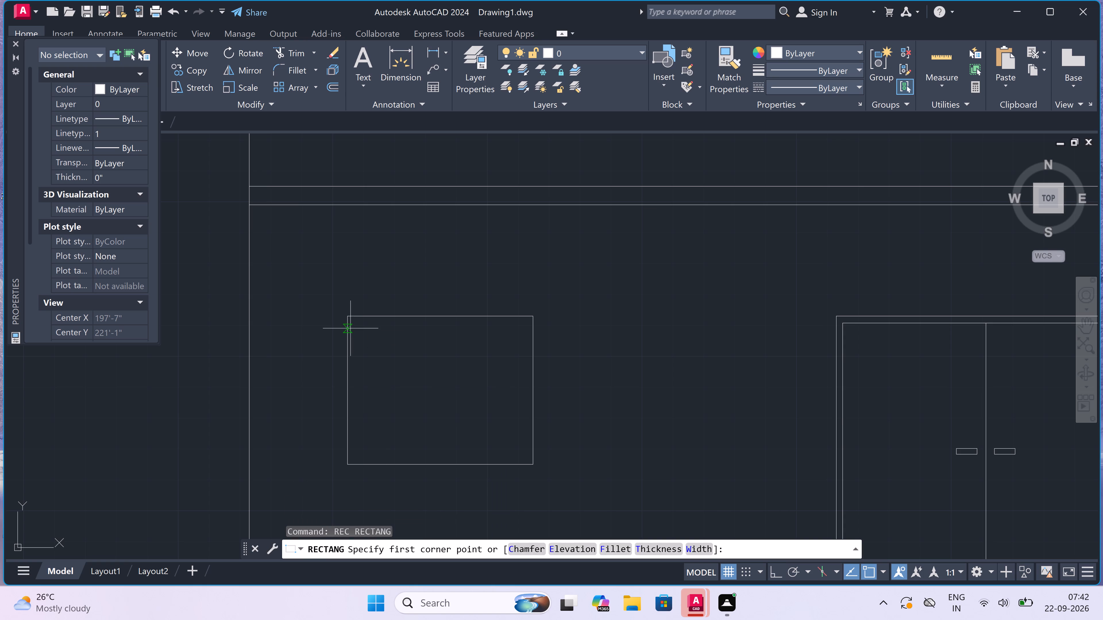
scroll(344, 332, up, 2)
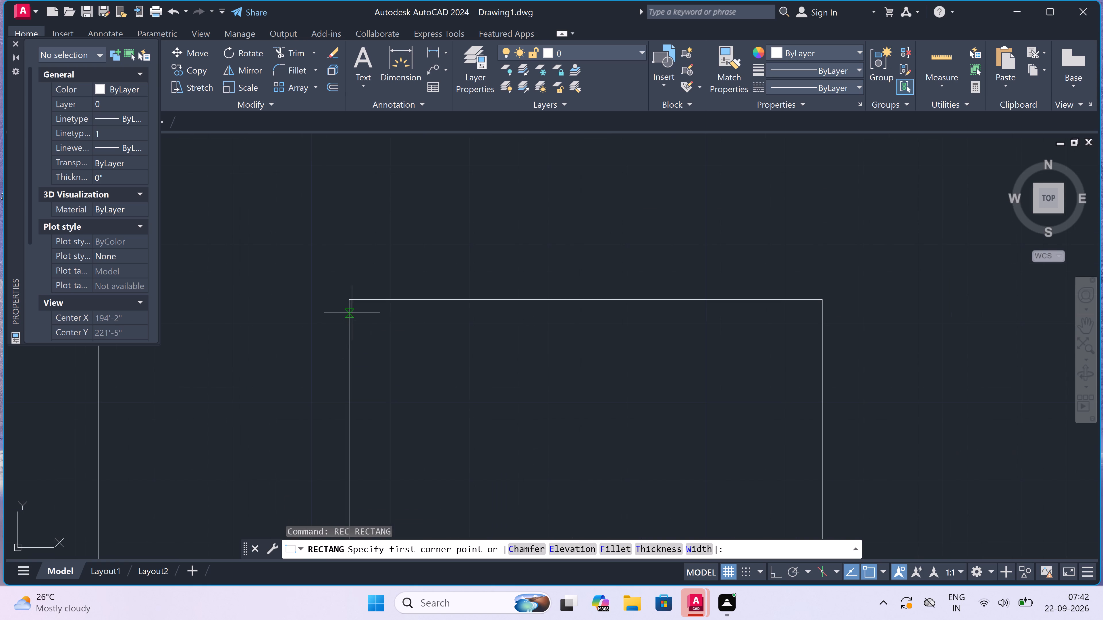
scroll(353, 313, up, 1)
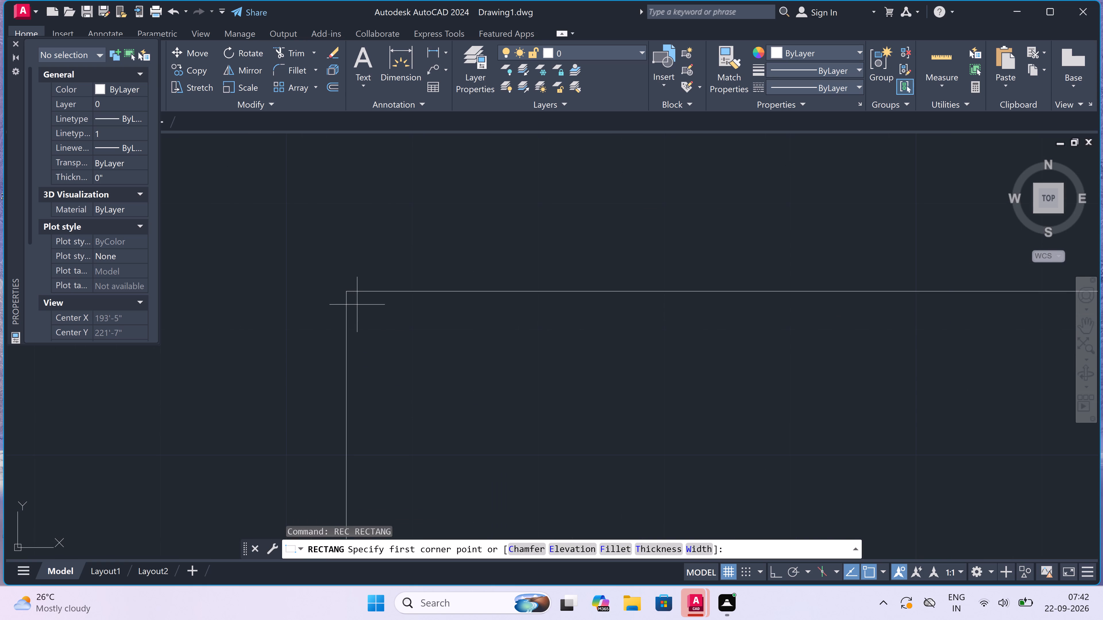
click(356, 304)
scroll(533, 432, down, 2)
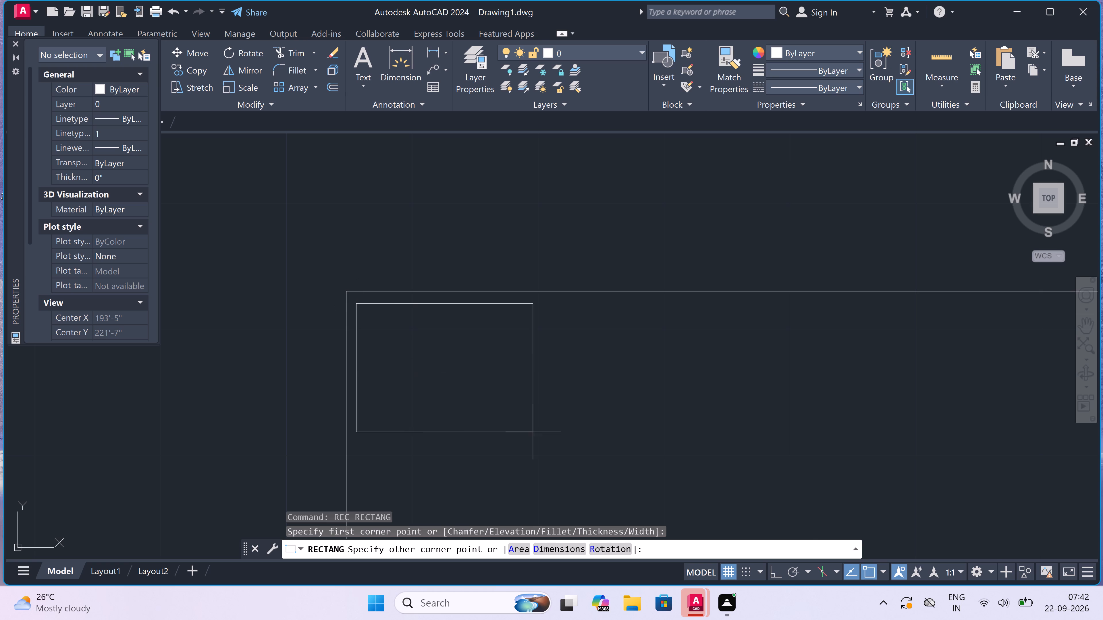
scroll(534, 430, down, 2)
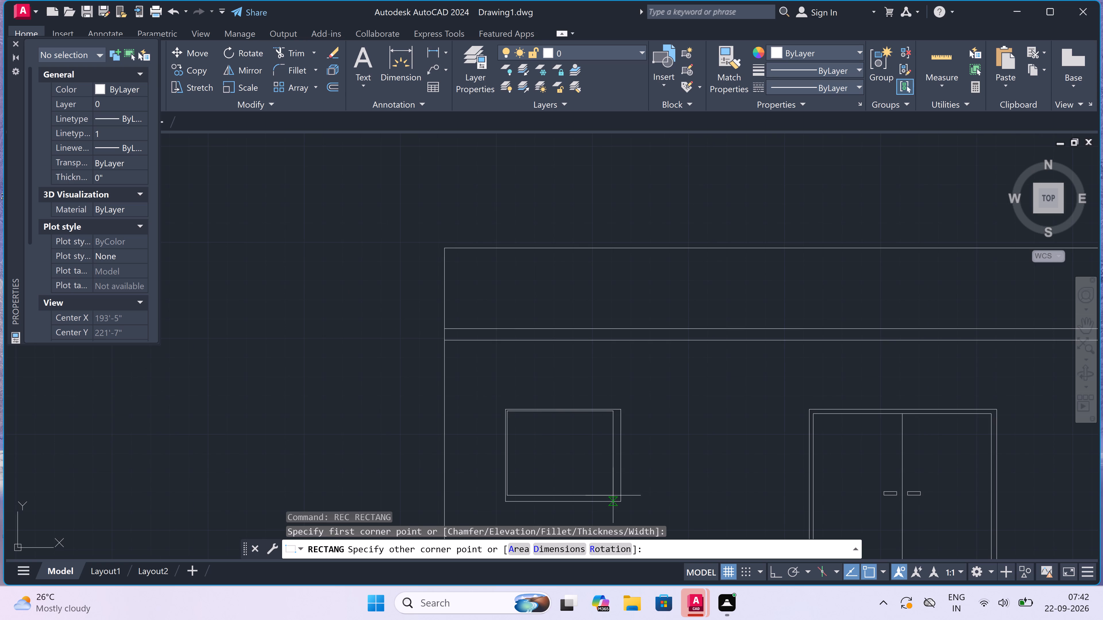
scroll(617, 499, up, 4)
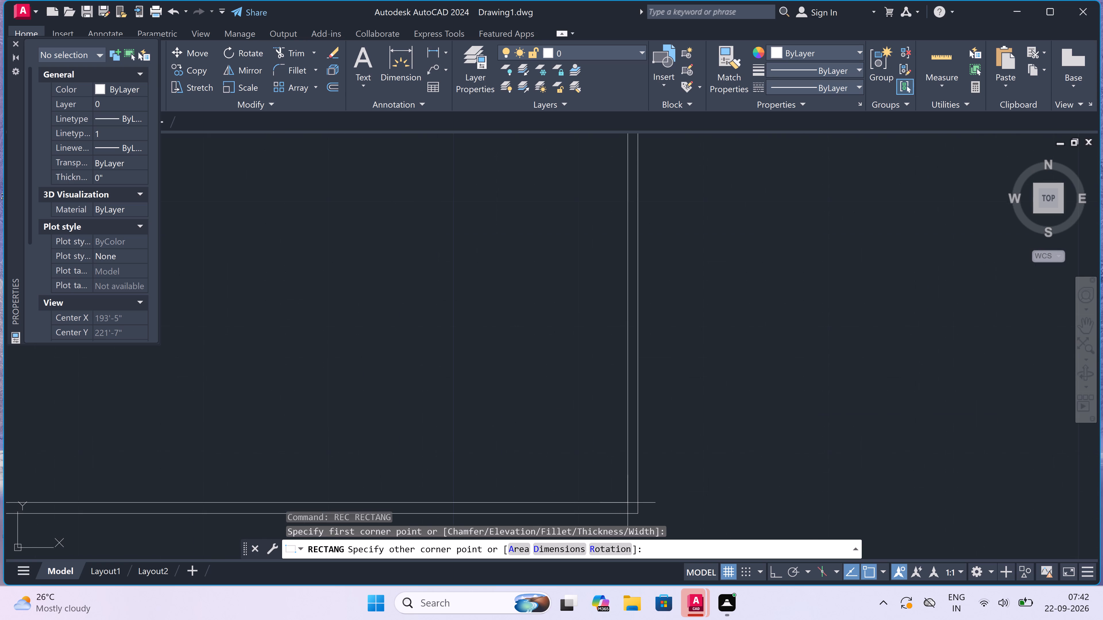
click(628, 503)
Draw a vertical line from the midpoint of the left window's inner frame top edge to its bottom edge, splitting it into two panes.
scroll(579, 472, down, 3)
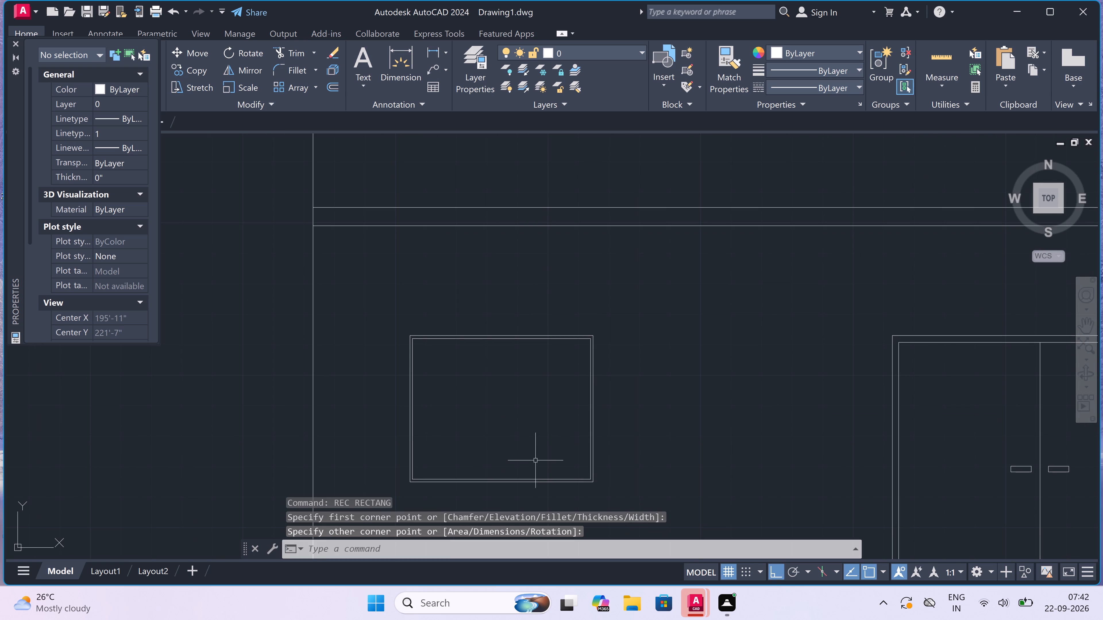
text(L)
key(space)
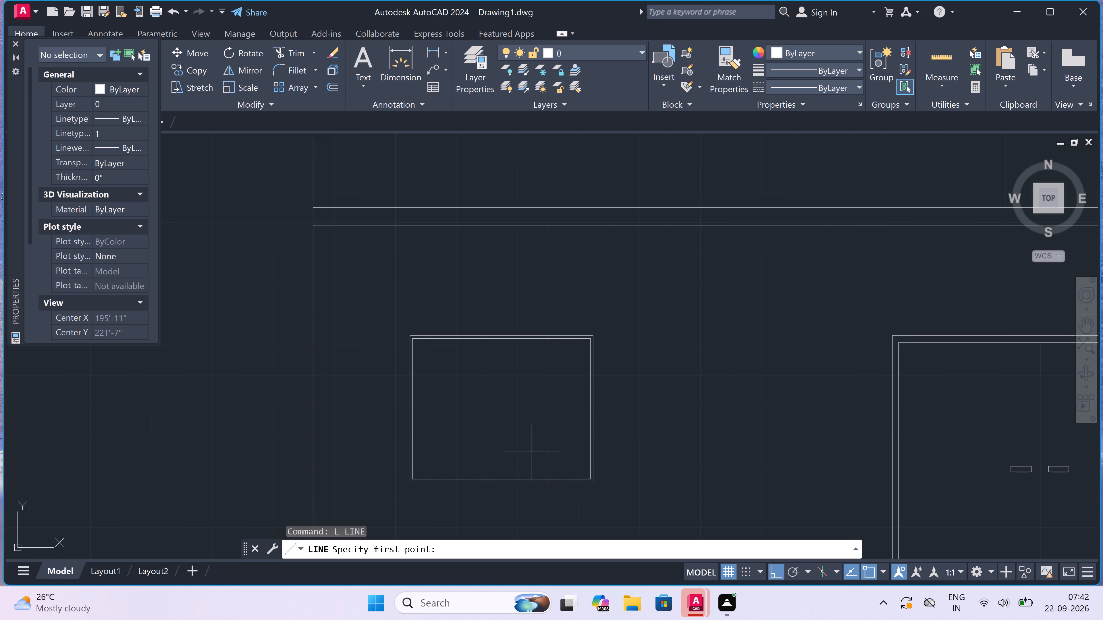
click(501, 339)
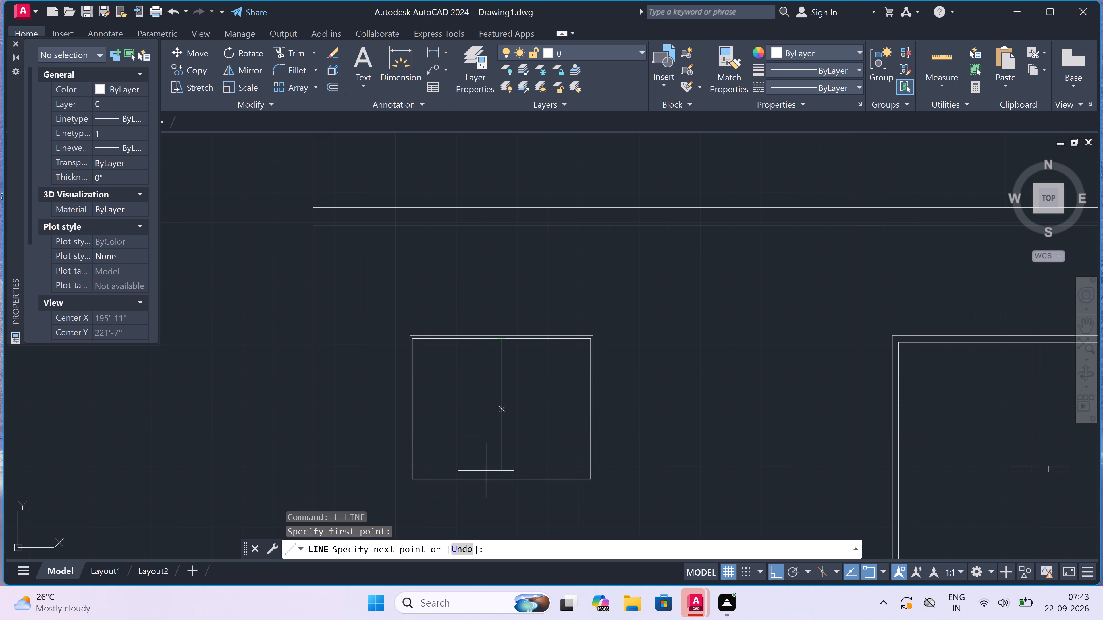
scroll(501, 480, up, 3)
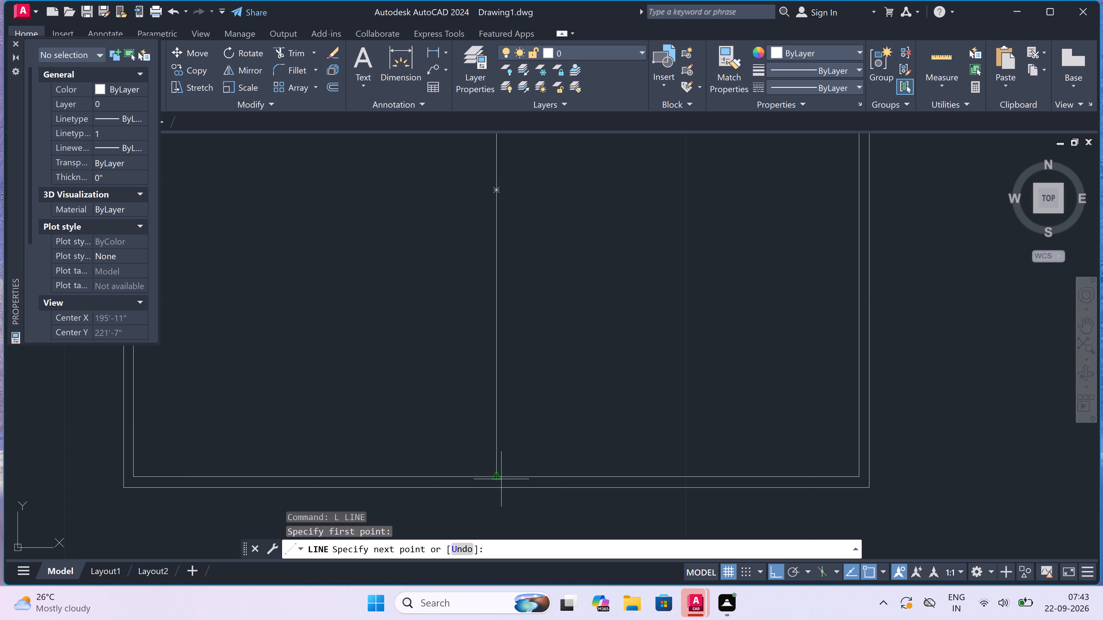
click(493, 480)
key(Escape)
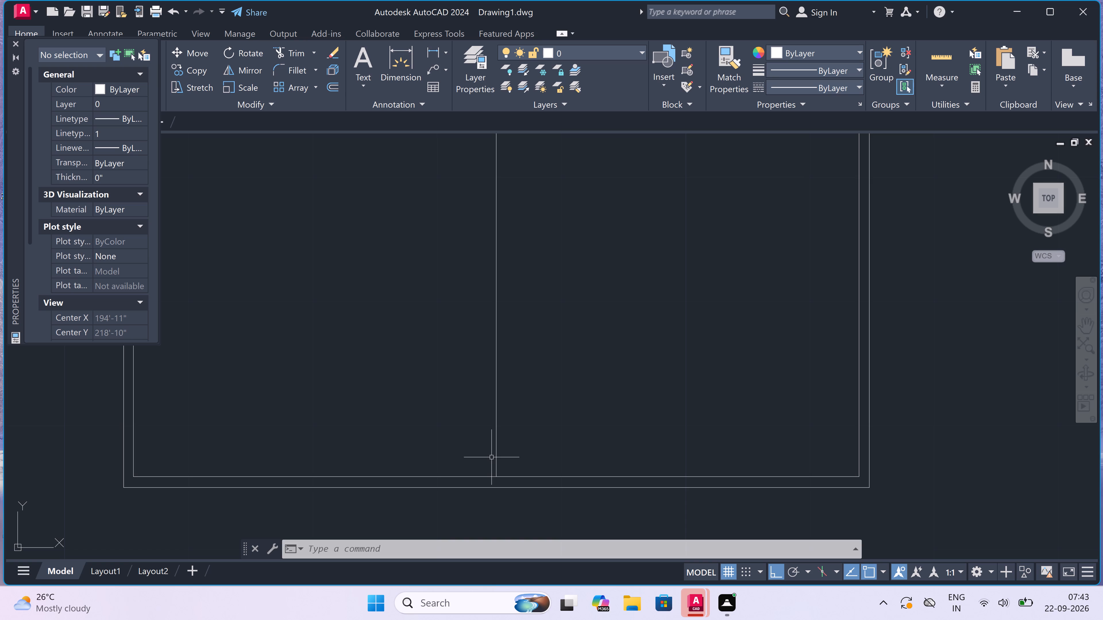
Copy the elevation straight up, from the left end of its plinth line to the left end of its roof slab's top line, as the upper storey.
scroll(494, 457, down, 7)
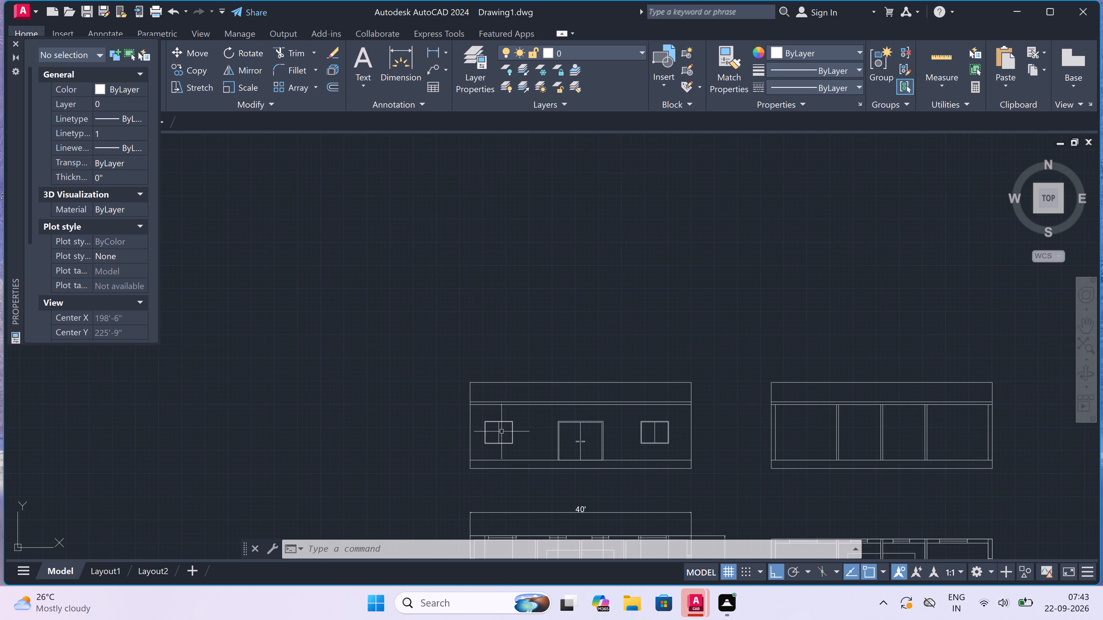
scroll(512, 418, down, 4)
scroll(506, 445, up, 4)
scroll(514, 410, down, 2)
scroll(579, 309, up, 2)
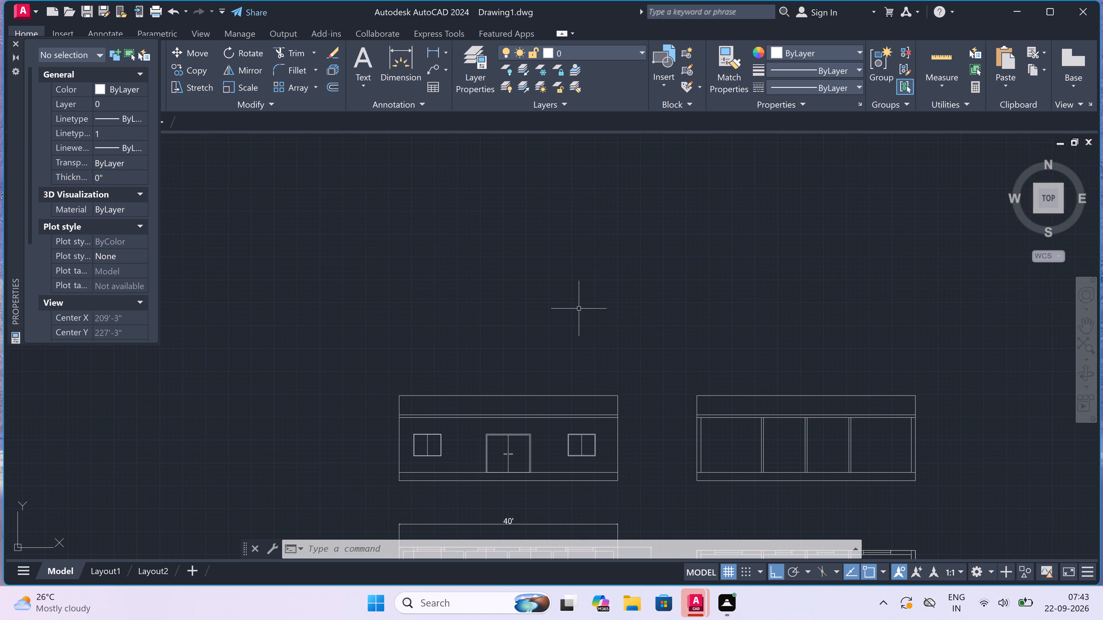
click(645, 371)
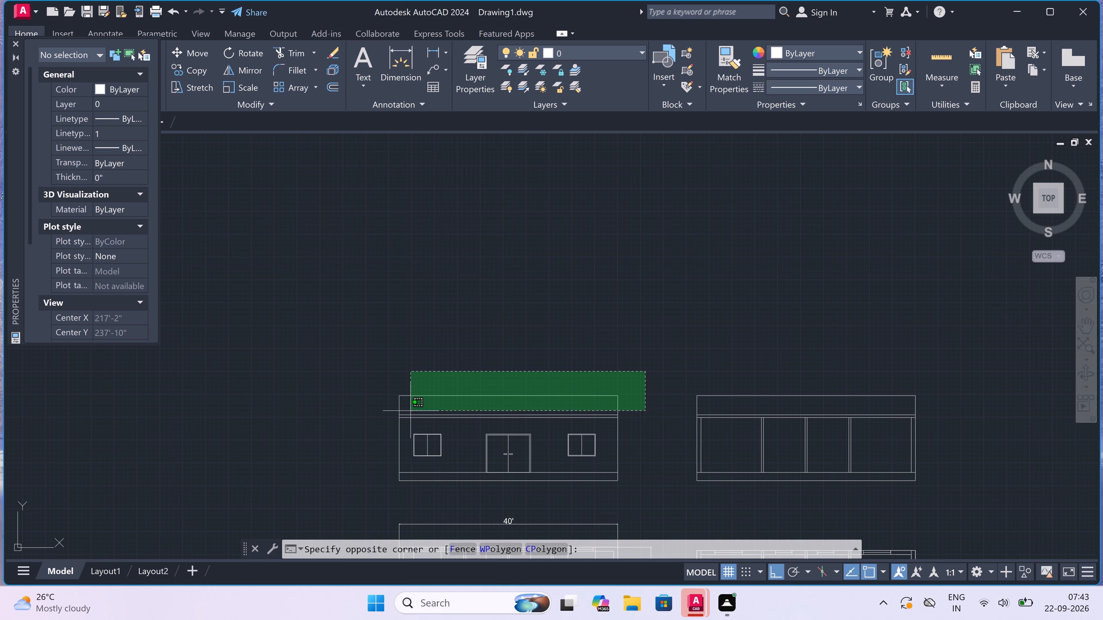
click(305, 457)
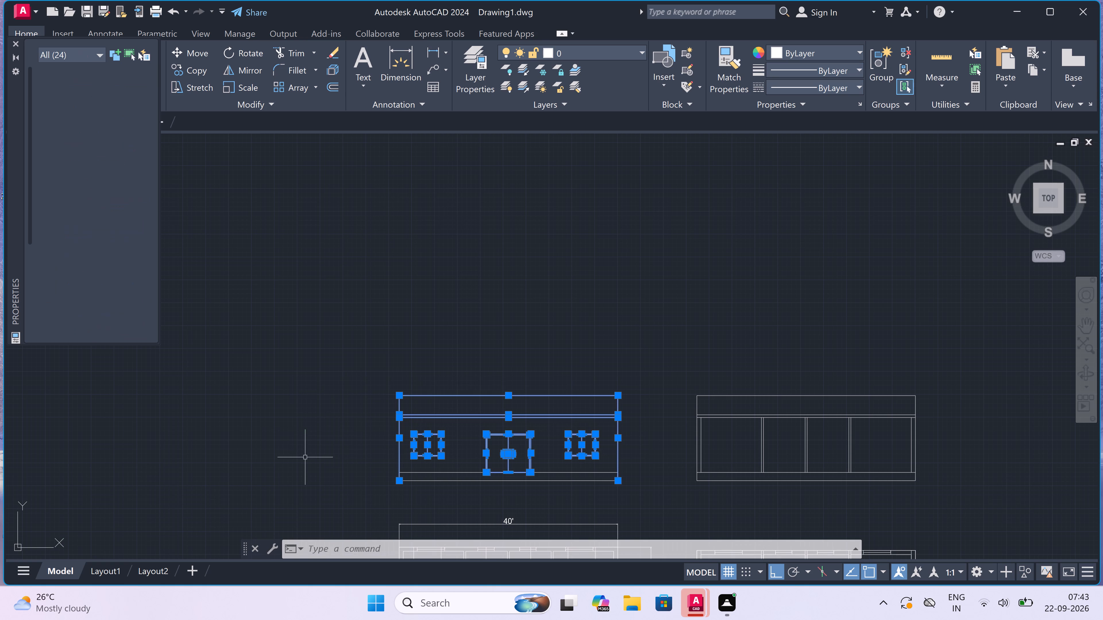
click(181, 70)
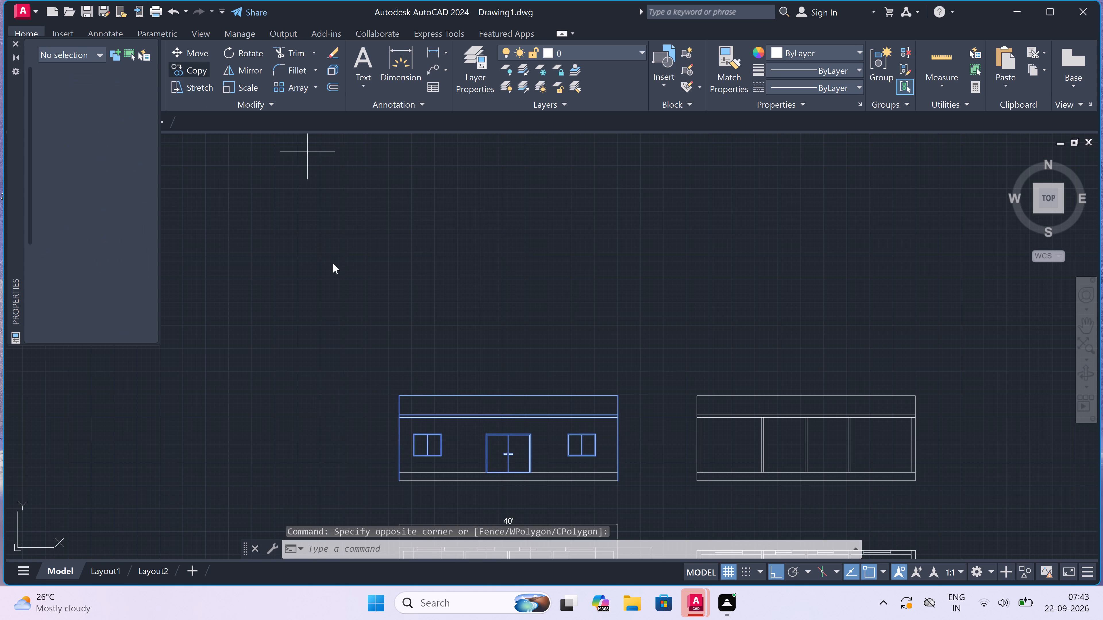
scroll(387, 464, up, 2)
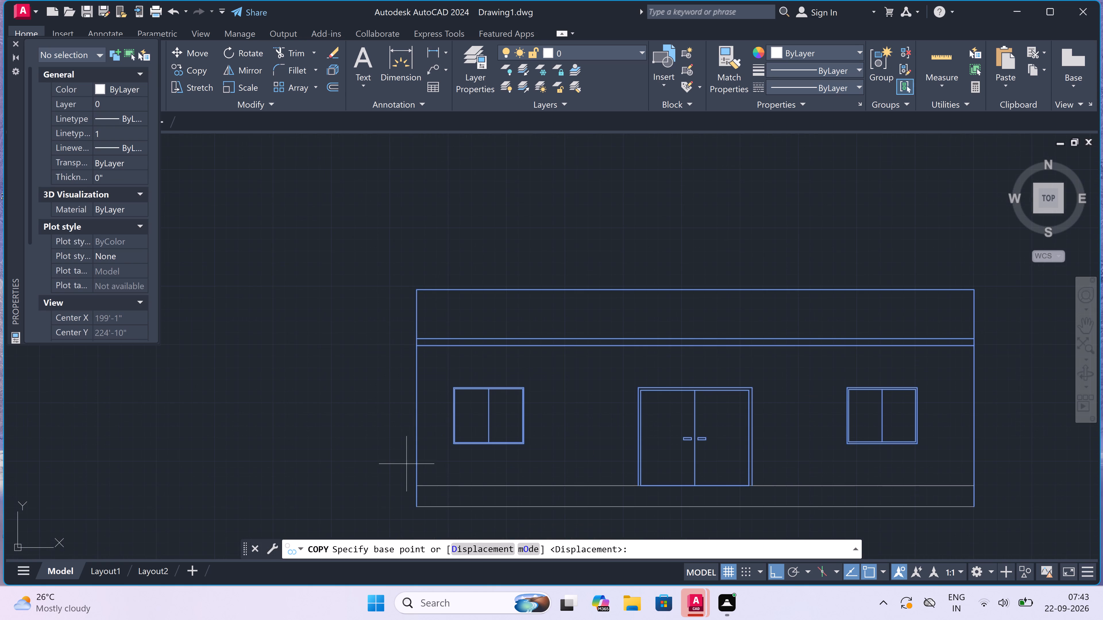
click(416, 488)
click(414, 340)
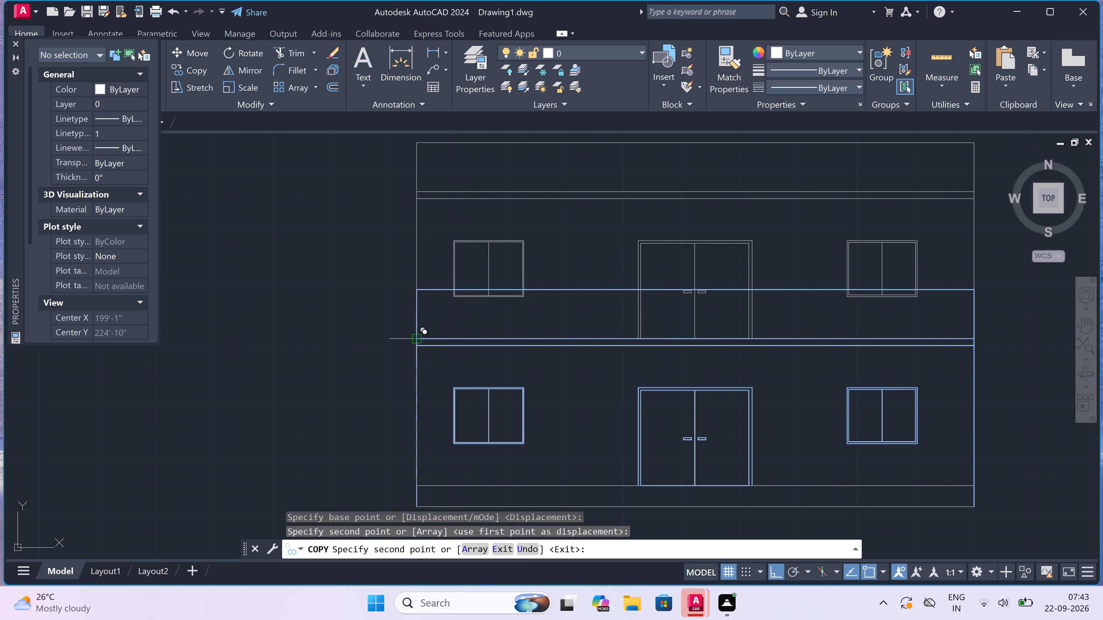
key(Escape)
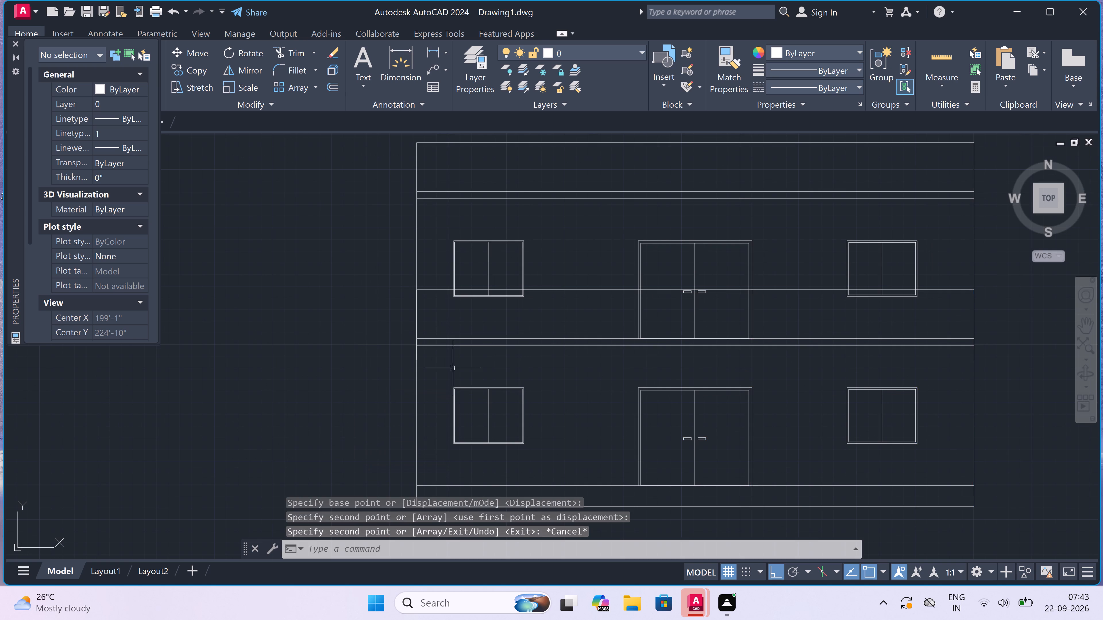
click(552, 290)
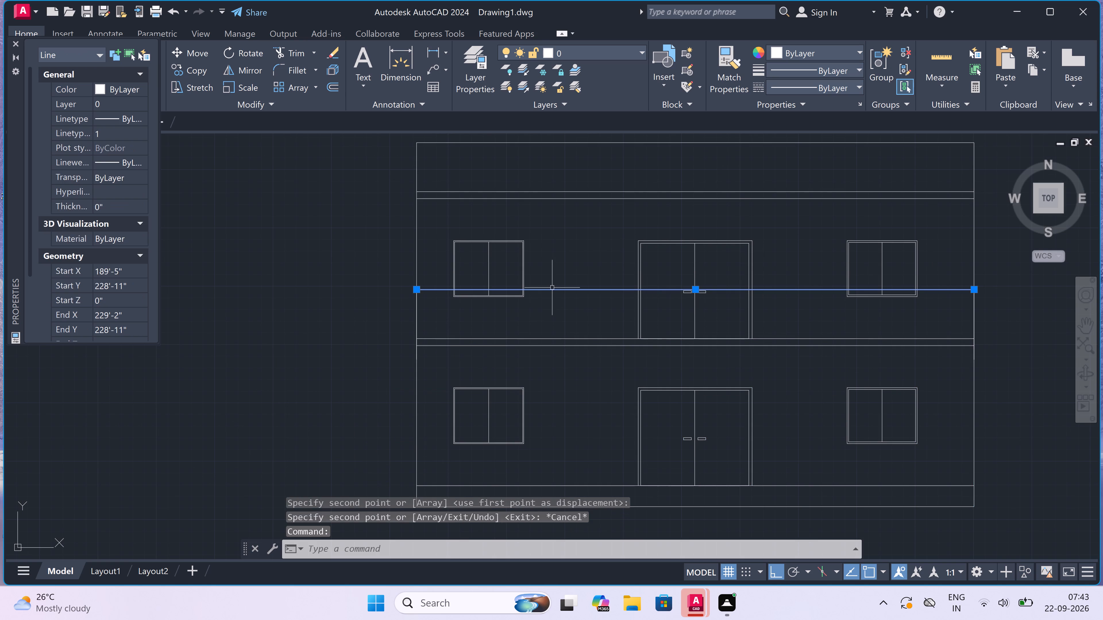
key(Escape)
From the elevation's bottom-right corner, draw two consecutive 2' horizontal lines outward and a vertical line about 33'-4" upward past the roof.
scroll(519, 291, down, 3)
key(l)
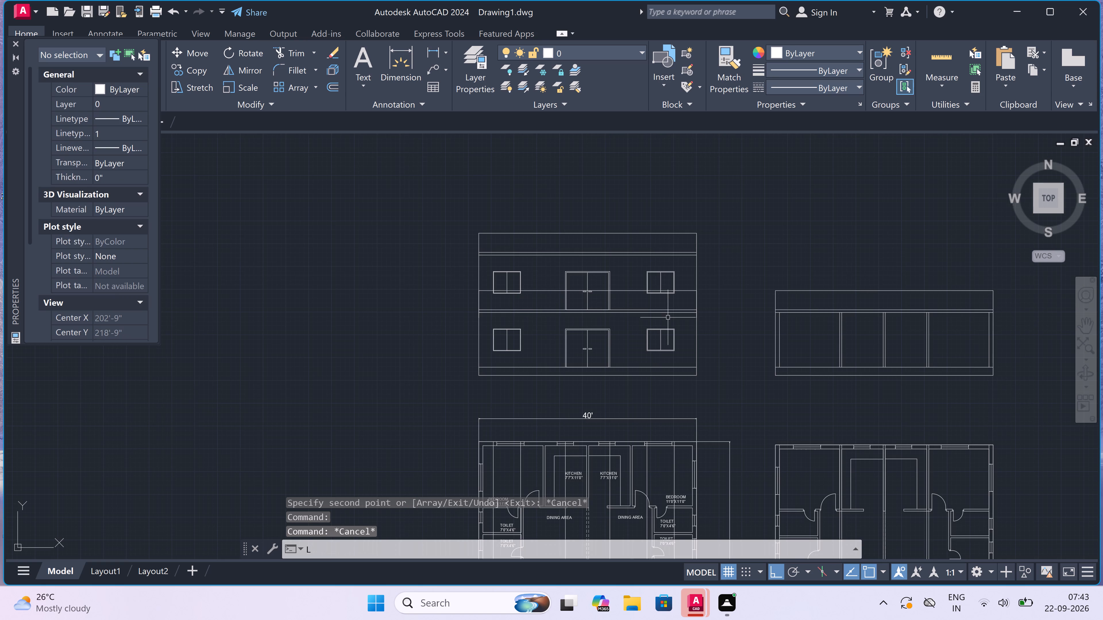
key(space)
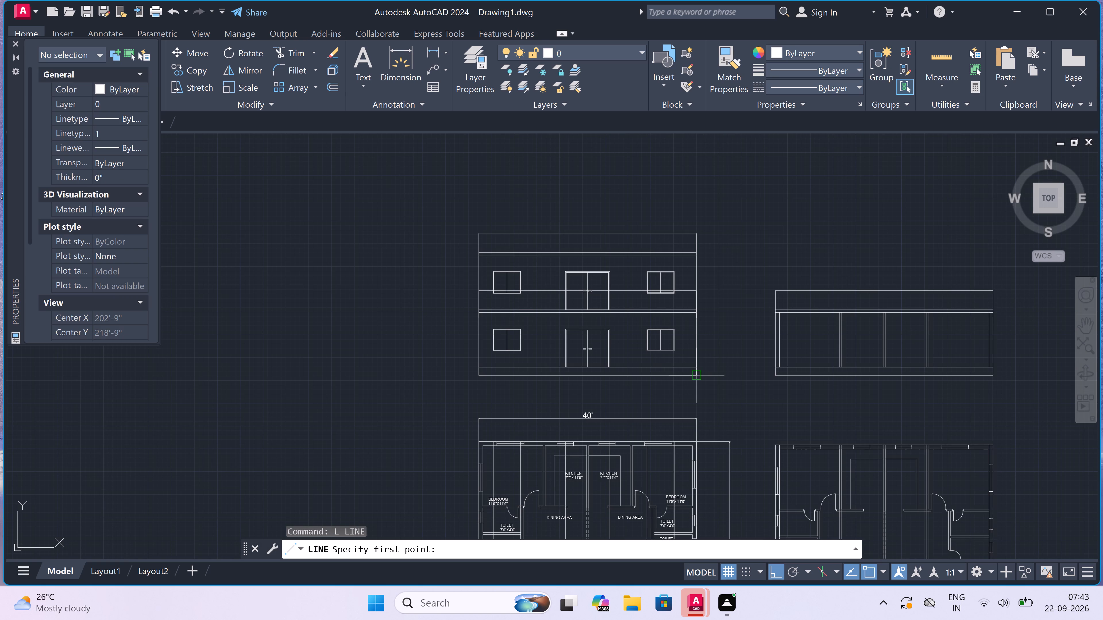
drag(698, 377, 702, 375)
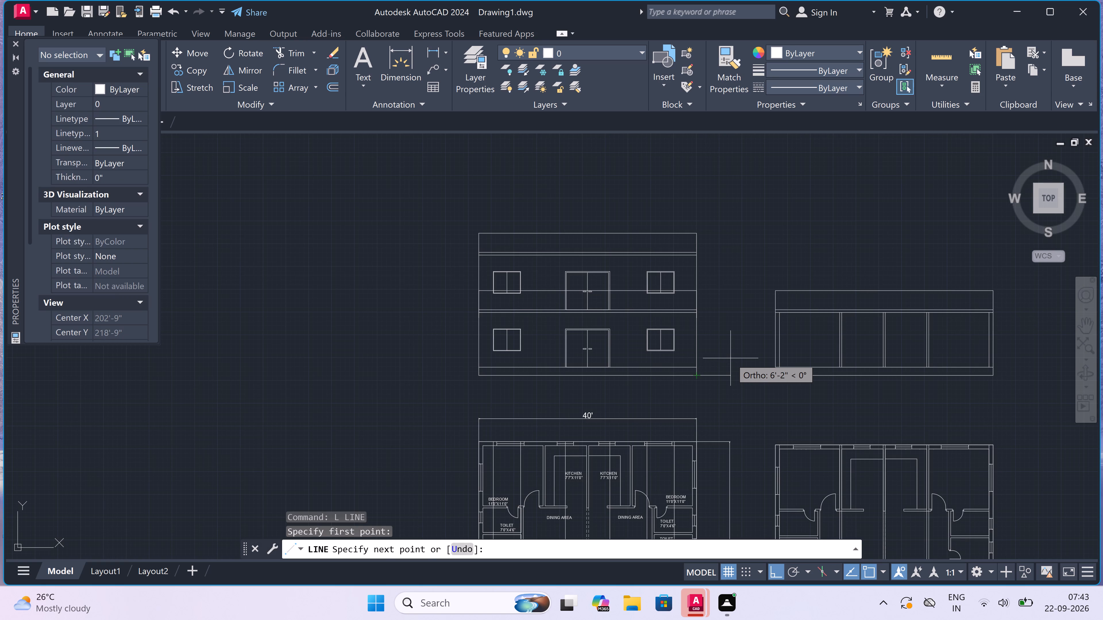
text(2')
key(space)
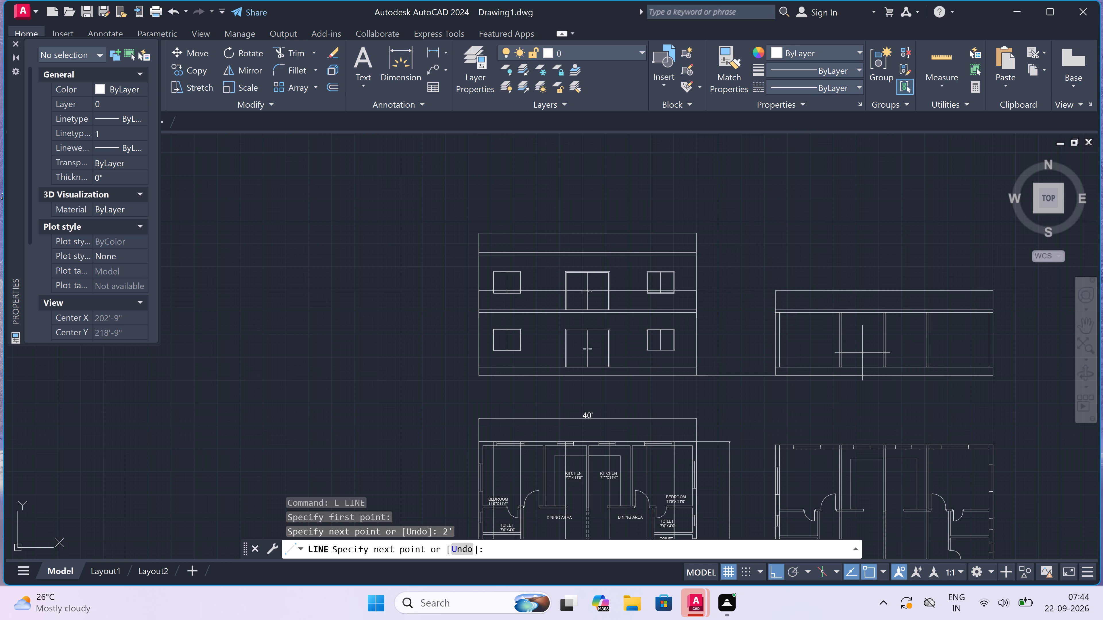
key(2)
text(')
key(space)
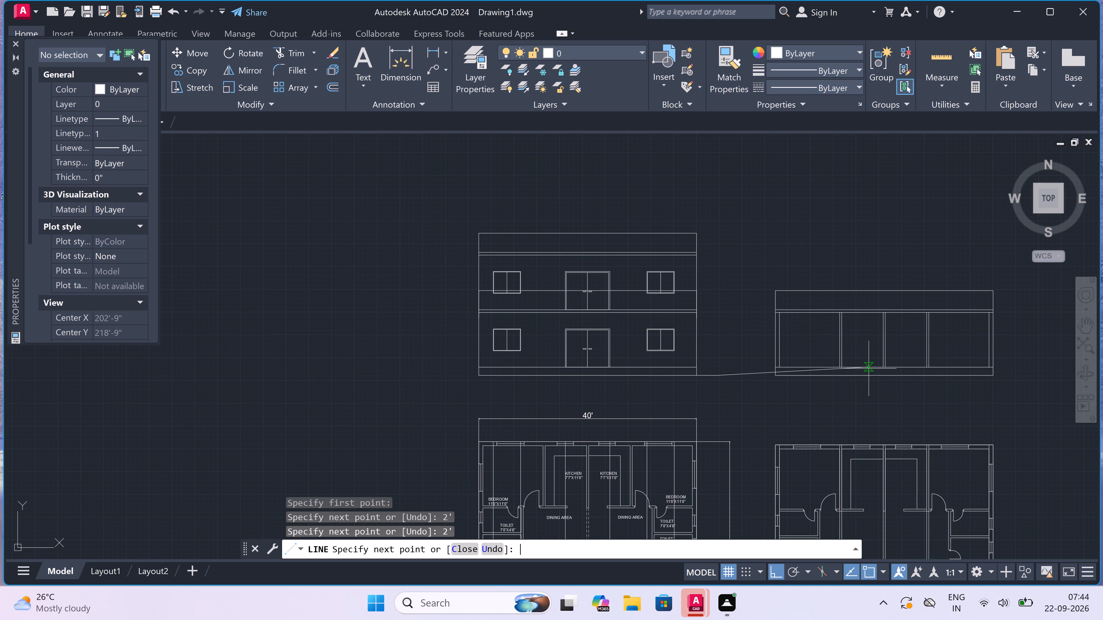
click(696, 193)
key(Escape)
From the elevation's bottom-left corner, draw a 4' horizontal line outward and a vertical line upward past the roof.
key(space)
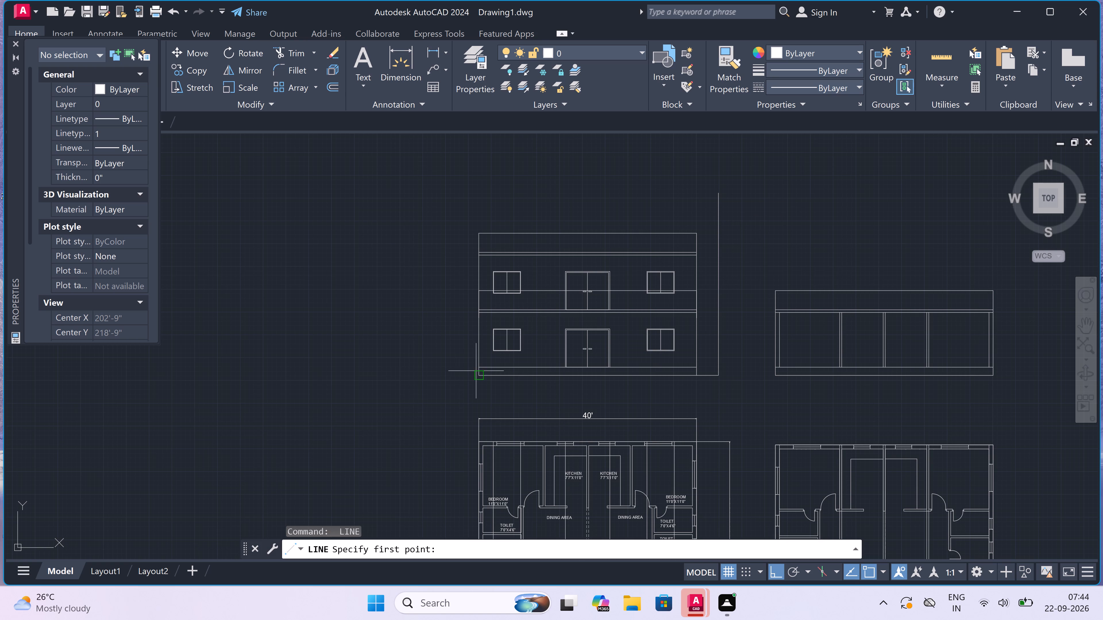
click(478, 379)
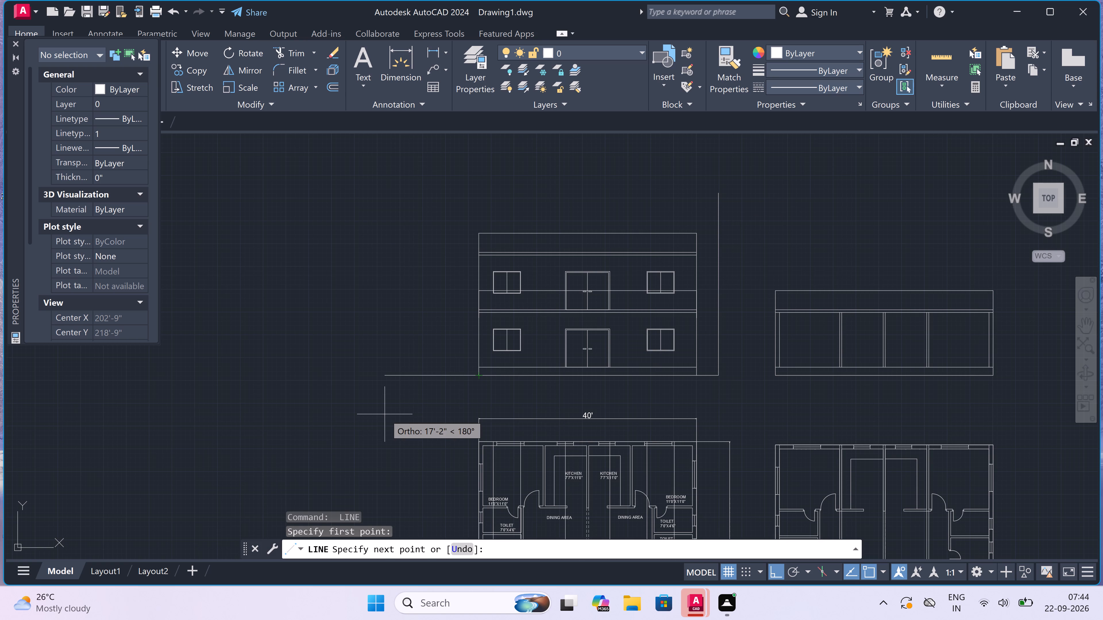
text(4')
key(space)
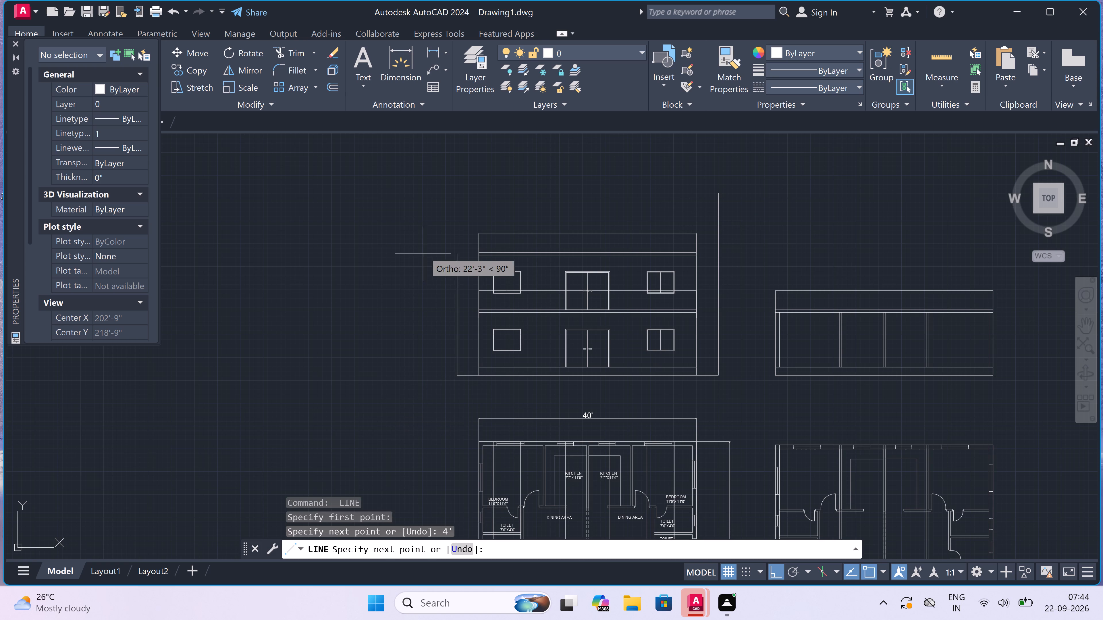
click(434, 199)
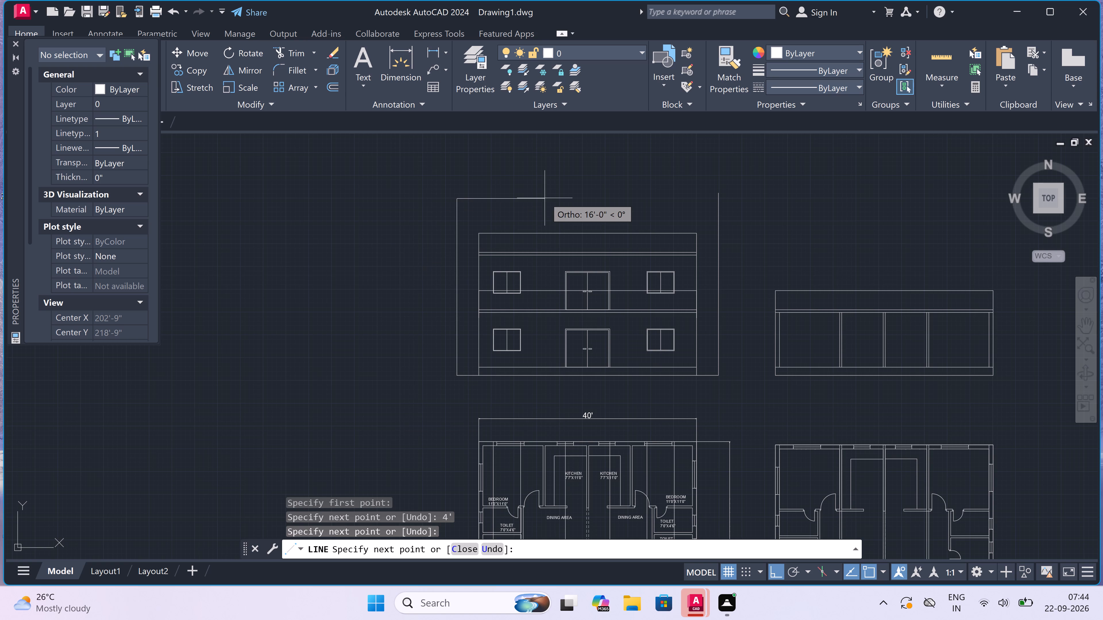
key(Escape)
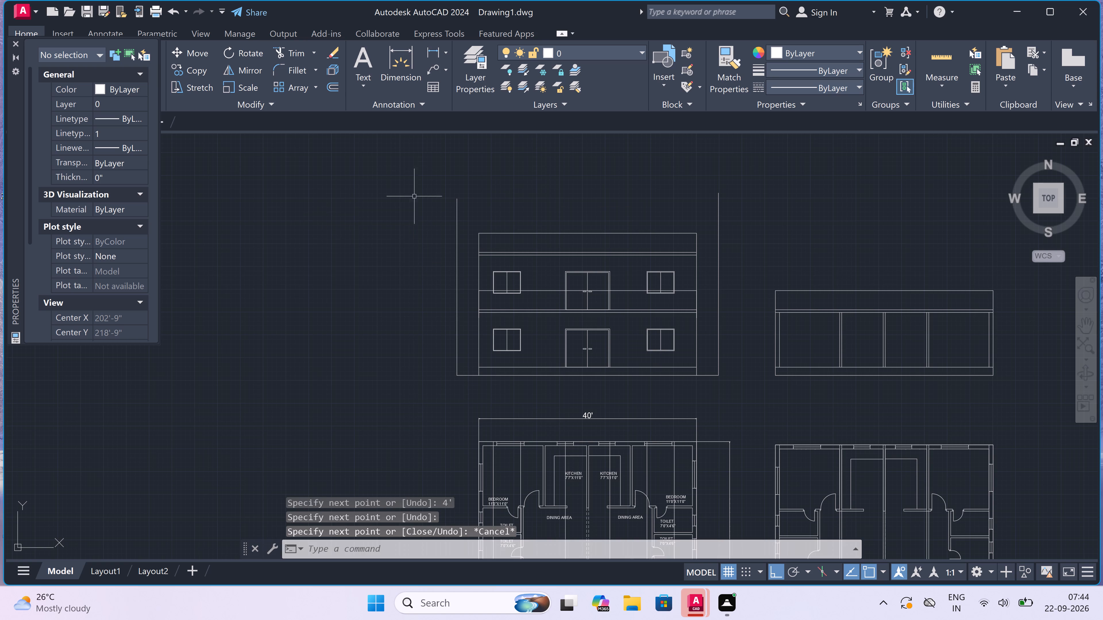
Extend the two-storey elevation's parapet, roof slab and intermediate floor lines to the new vertical lines on both sides.
text(EX)
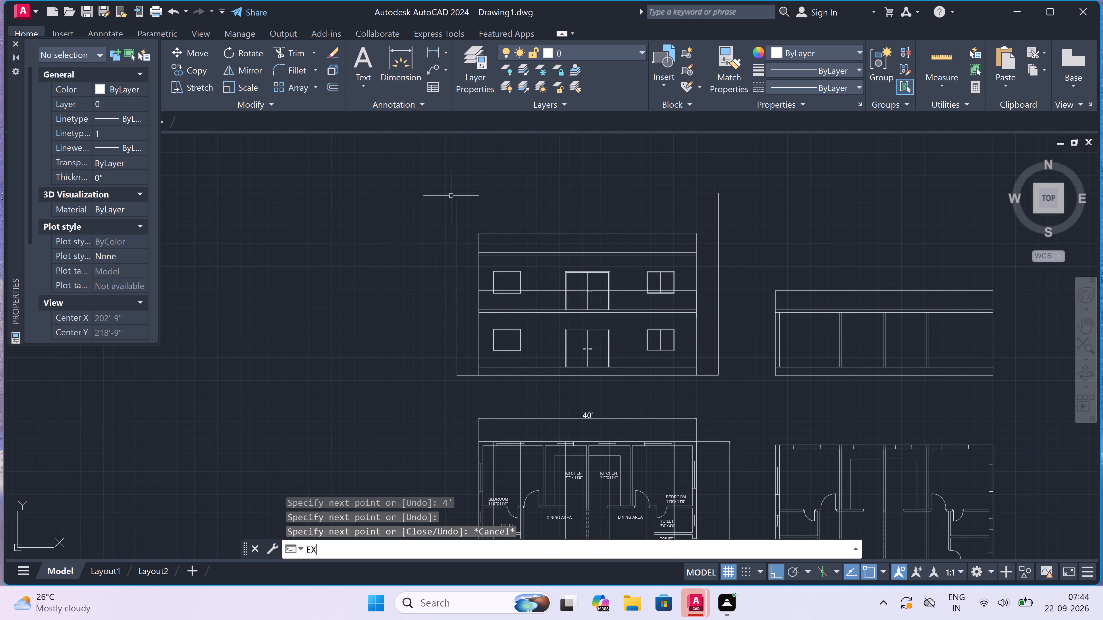
key(space)
scroll(477, 234, up, 1)
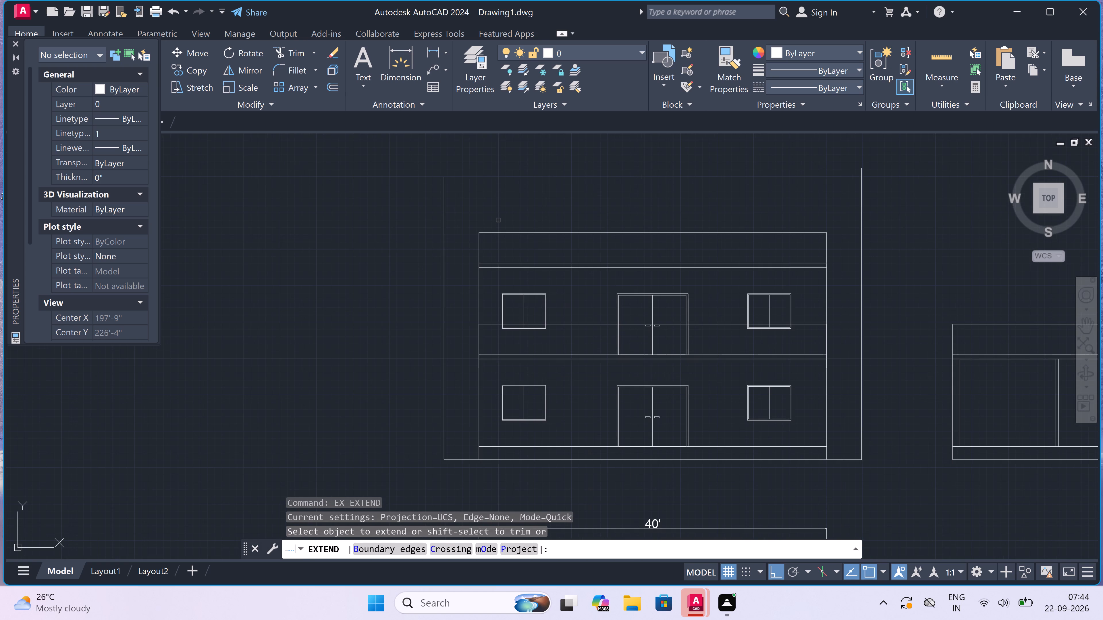
click(495, 219)
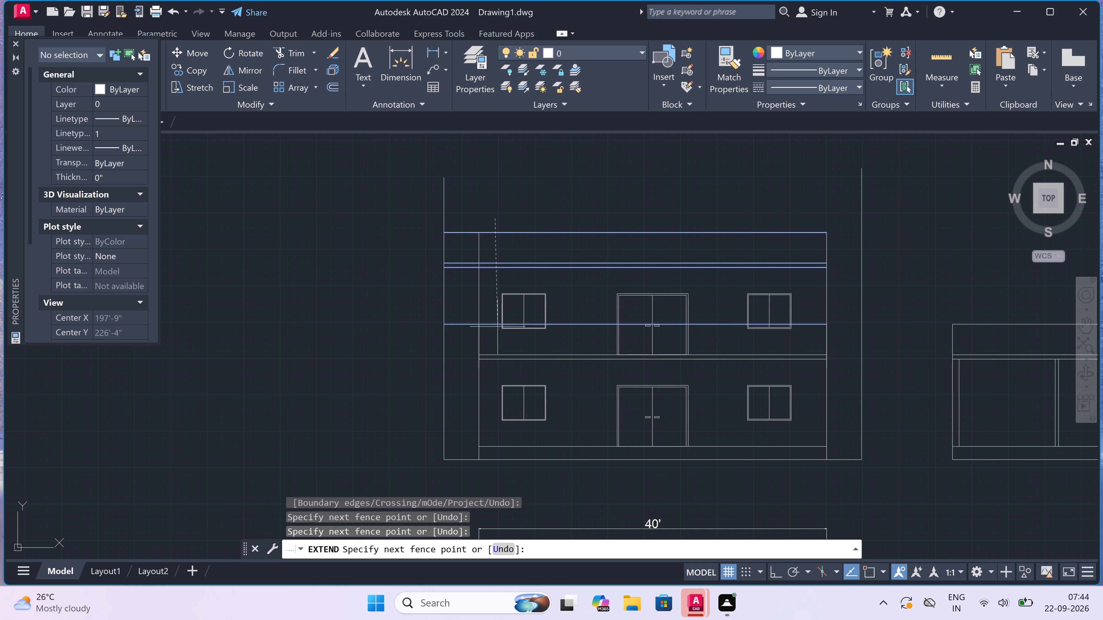
click(488, 334)
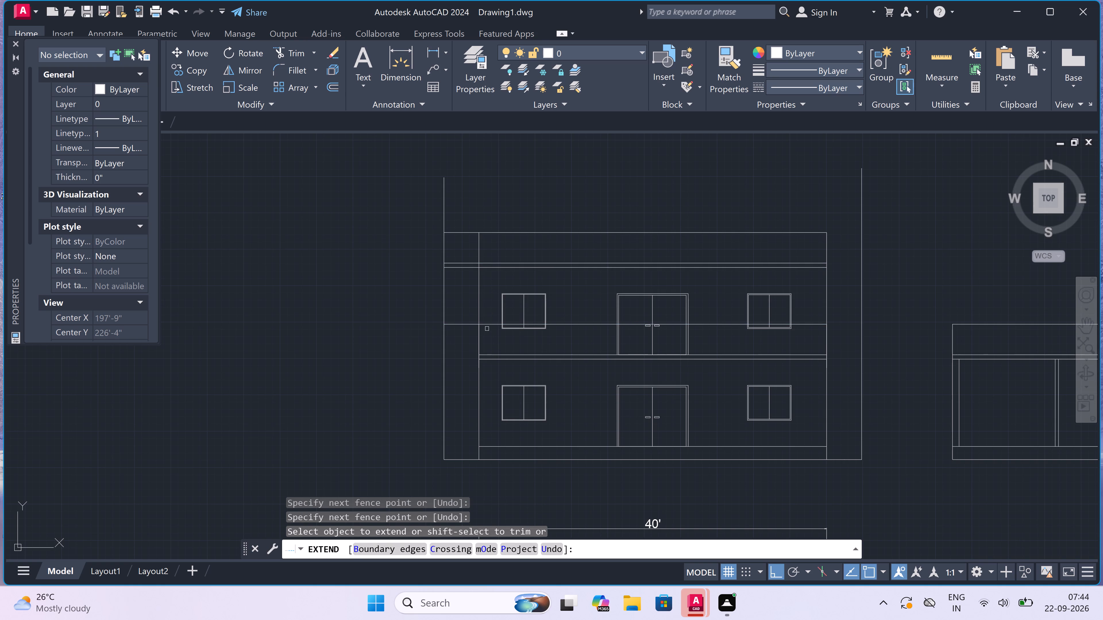
click(484, 360)
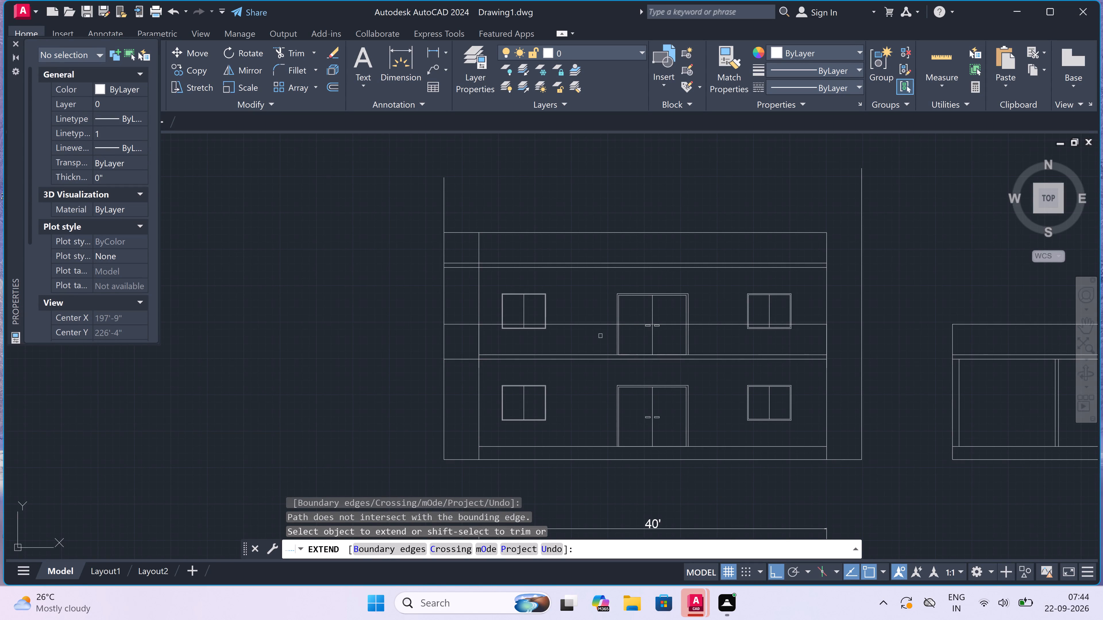
click(499, 353)
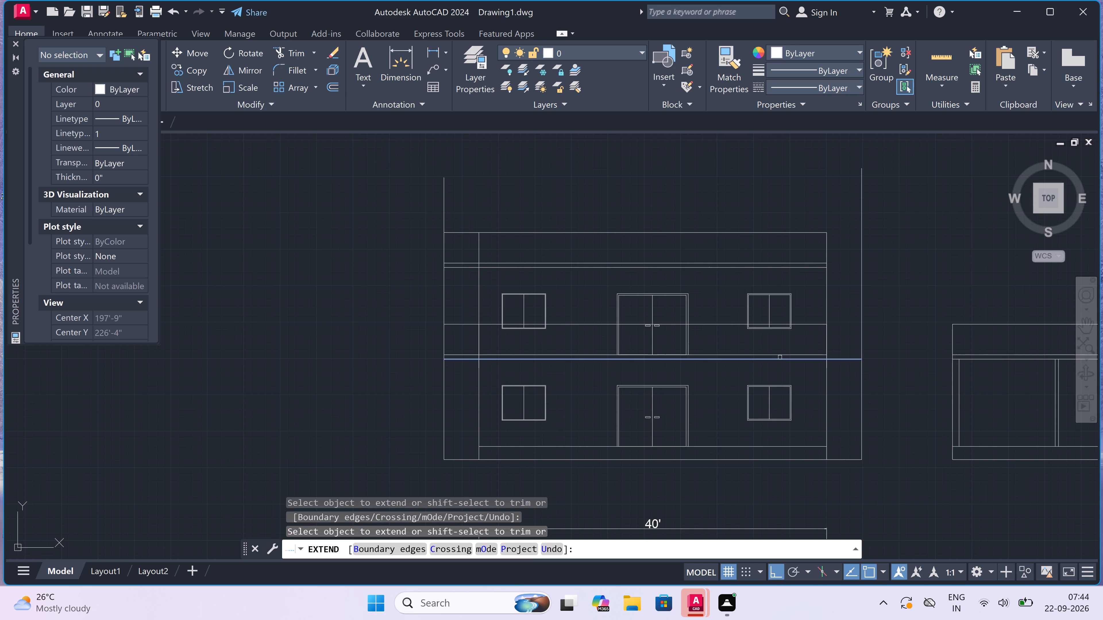
click(780, 356)
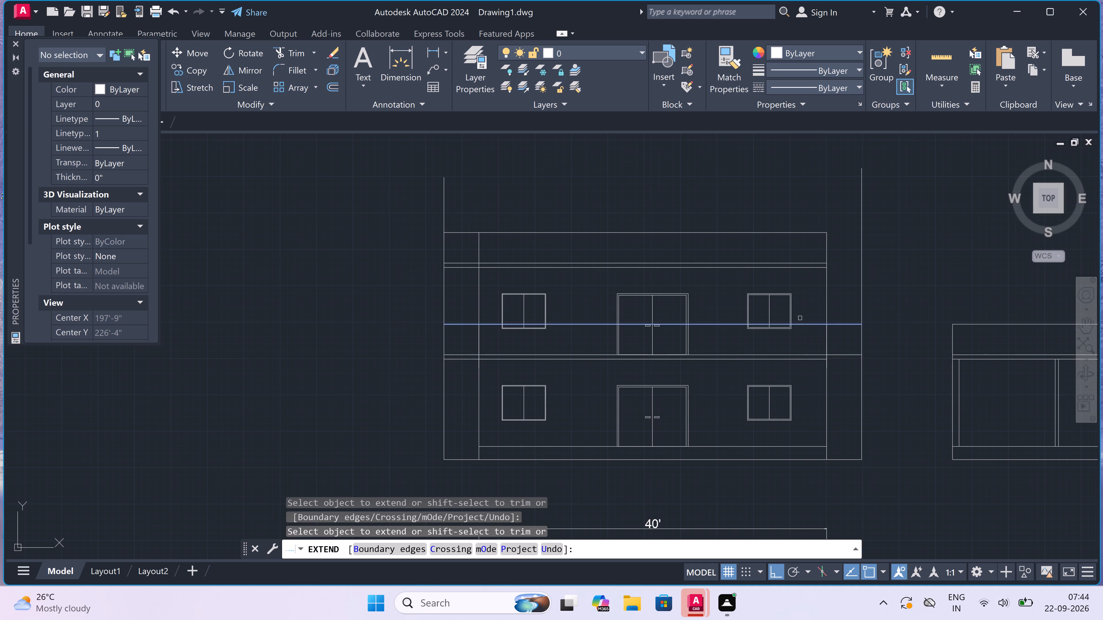
click(809, 334)
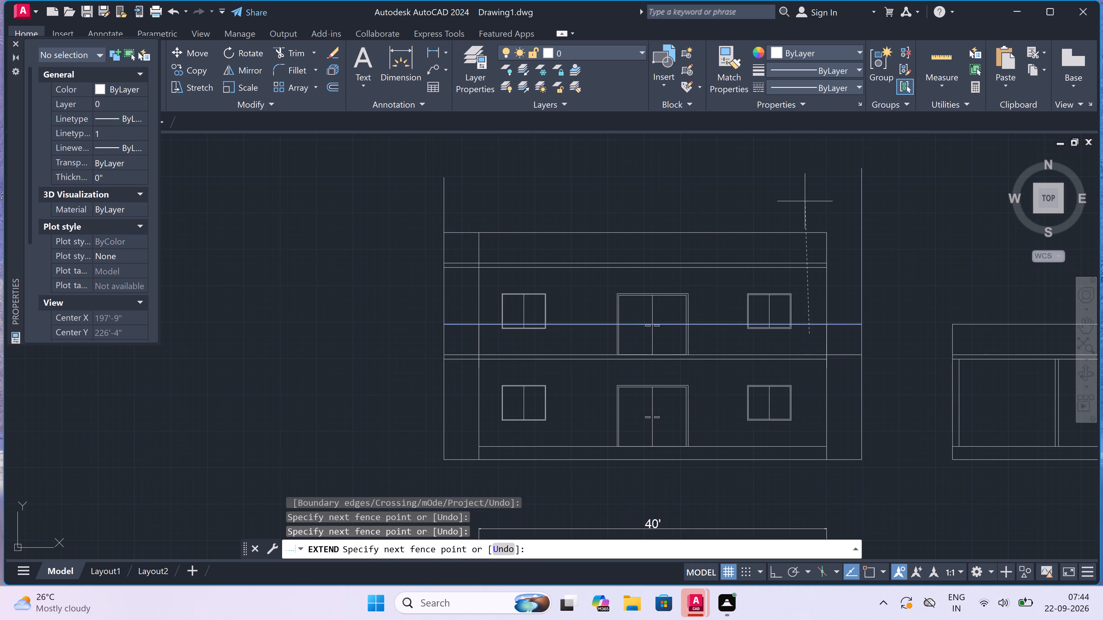
click(805, 200)
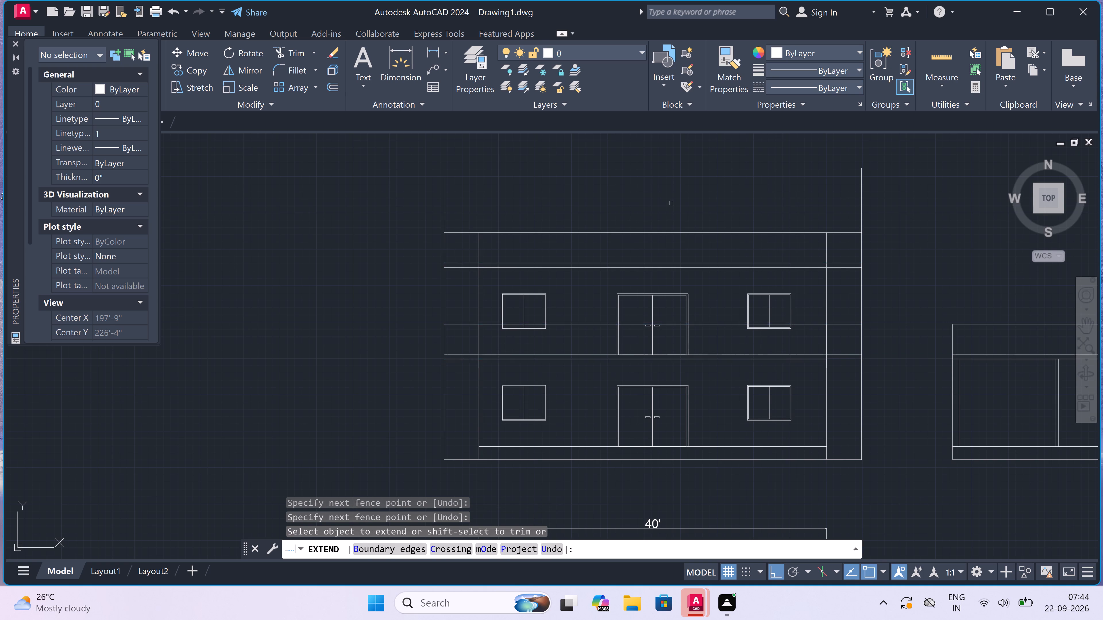
key(Escape)
Trim the part of the outer left vertical line that projects above the top parapet line.
key(t)
key(r)
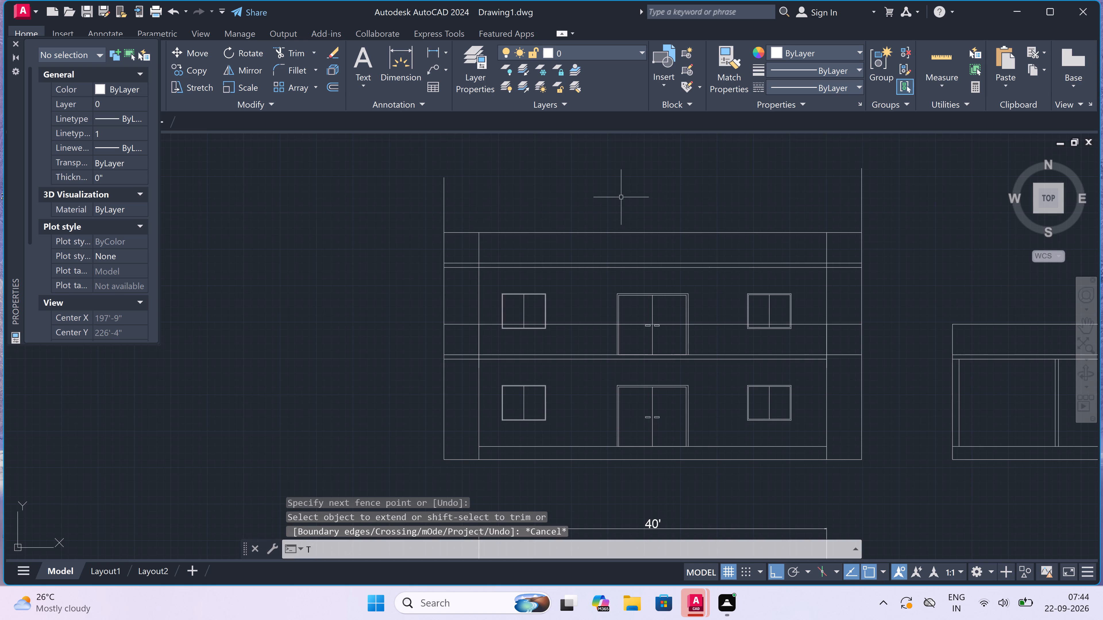
key(space)
click(571, 195)
click(324, 219)
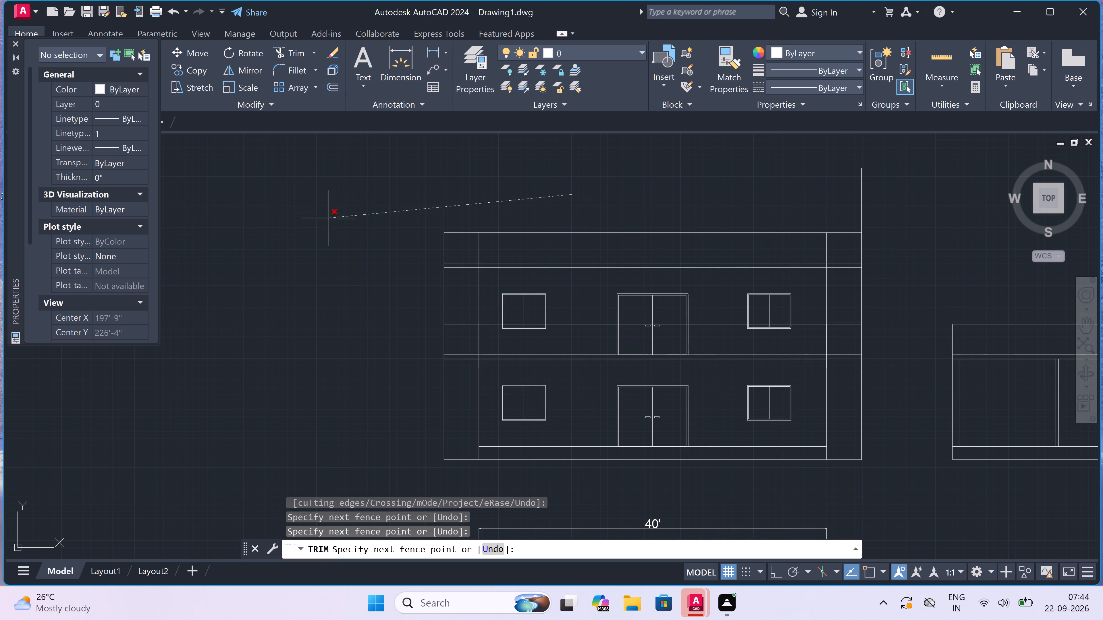
Trim the roof slab's lower line, both in the left overhang and between the elevation's walls.
scroll(456, 254, up, 1)
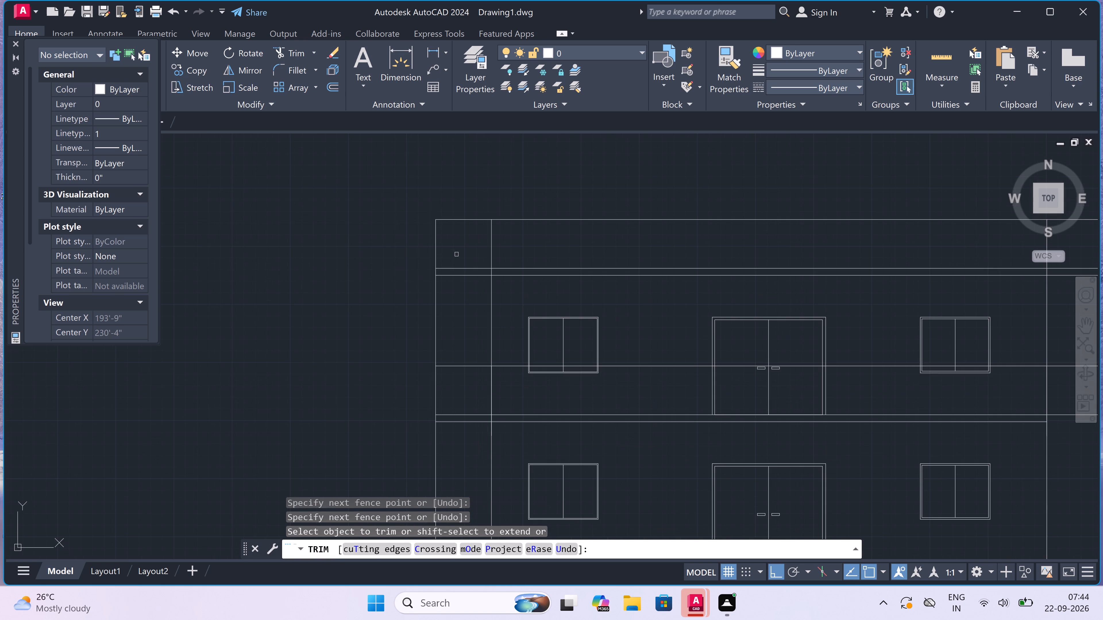
click(444, 274)
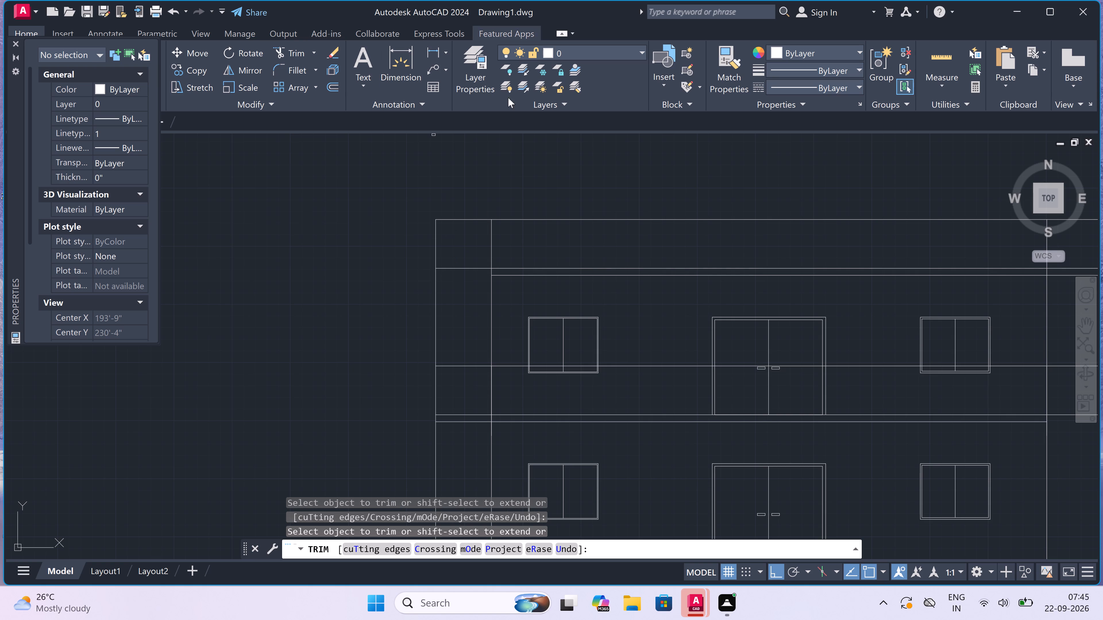
scroll(406, 258, down, 1)
scroll(473, 264, up, 2)
click(442, 278)
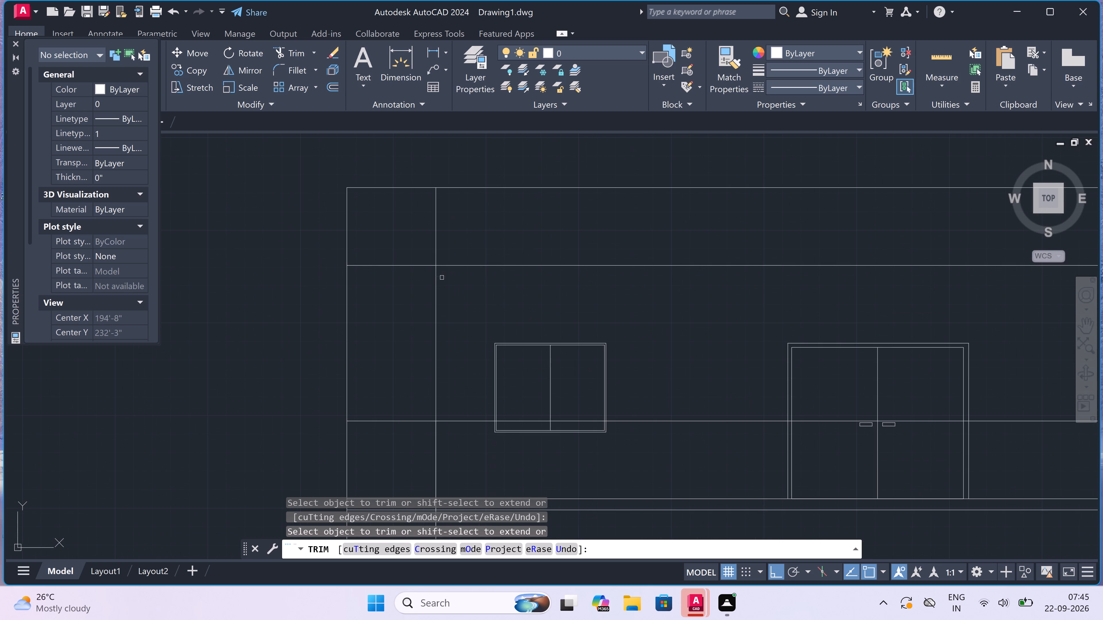
Trim the wall lines inside the roof parapet band and the outer right vertical line's excess above the parapet.
click(427, 215)
scroll(607, 218, down, 4)
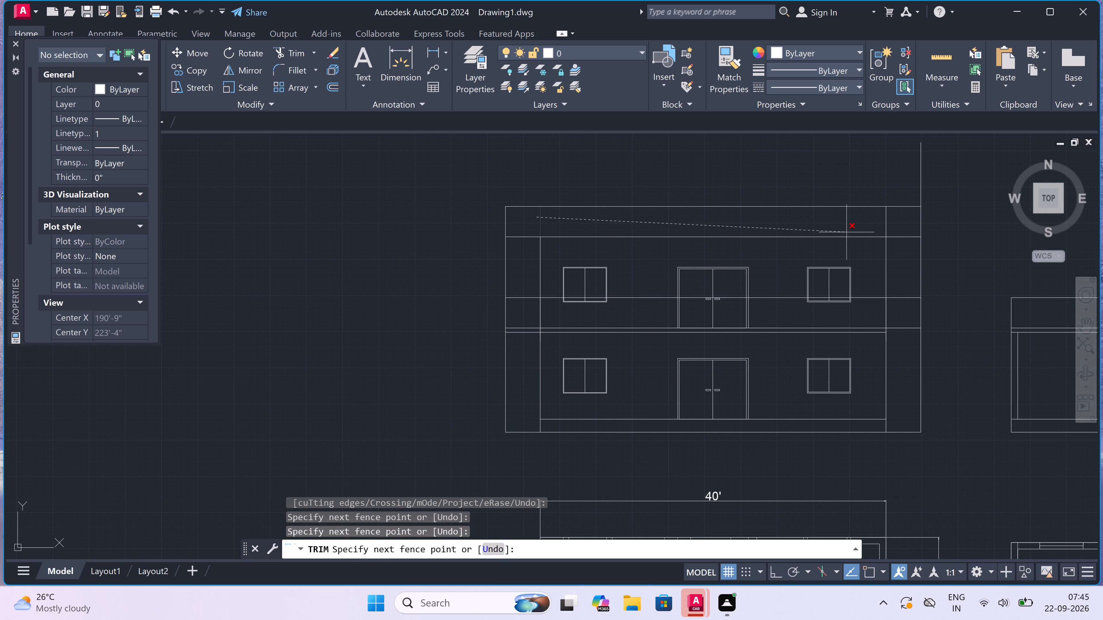
click(892, 223)
drag(931, 177, 928, 179)
click(860, 178)
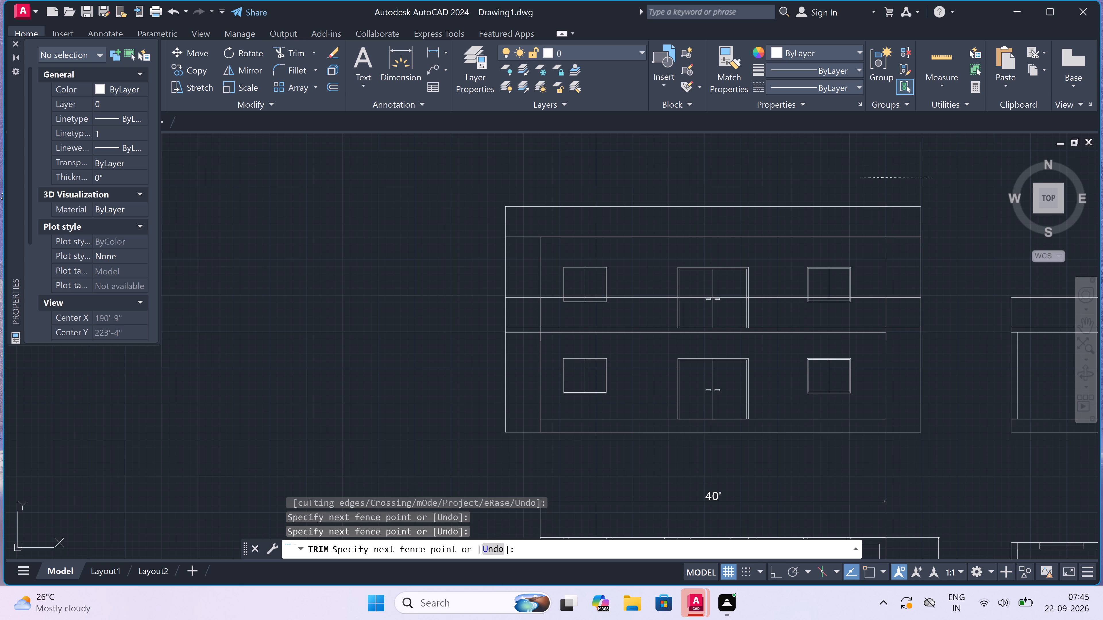
Trim the upper storey's wall and door lines that run through the band above the intermediate floor slab.
click(904, 305)
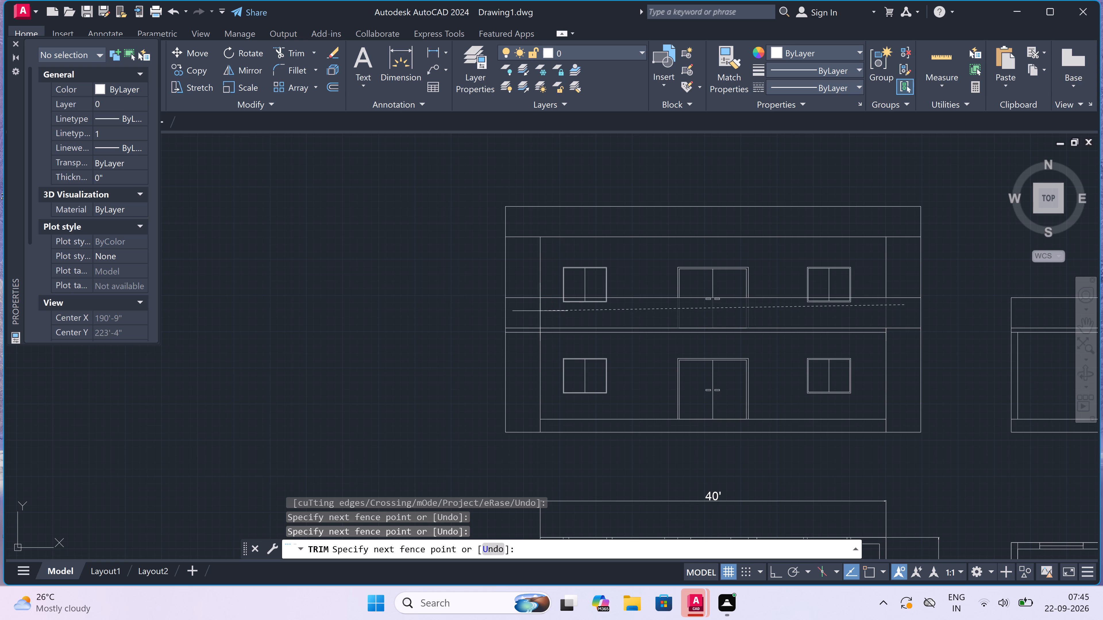
click(529, 311)
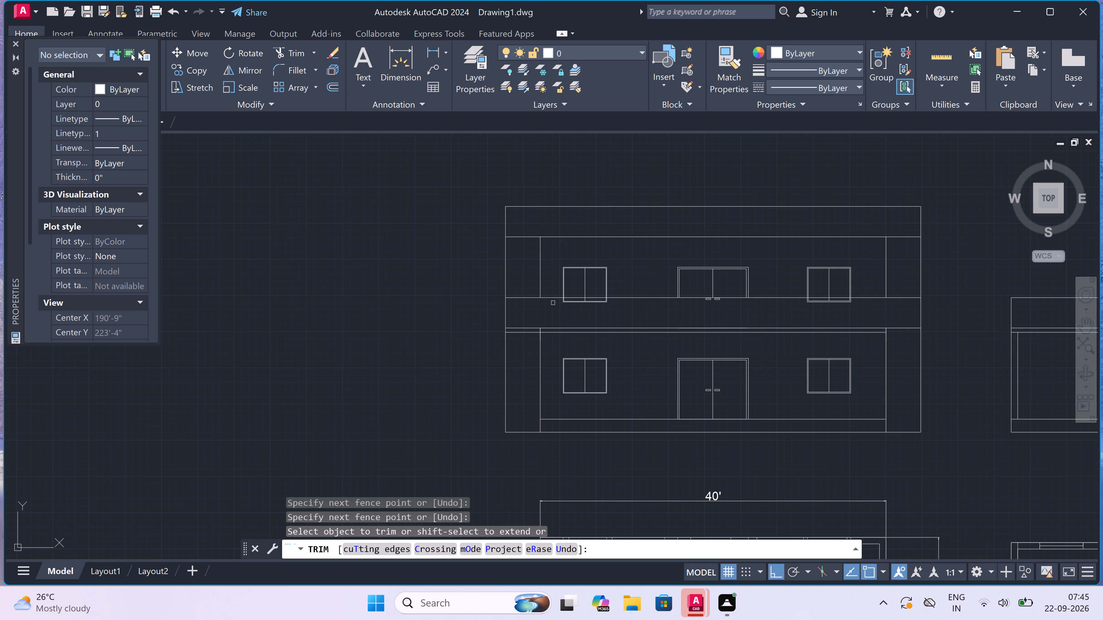
Trim away the part of the upper storey's left window that hangs below the balcony parapet's top line.
scroll(557, 301, up, 4)
scroll(667, 298, up, 1)
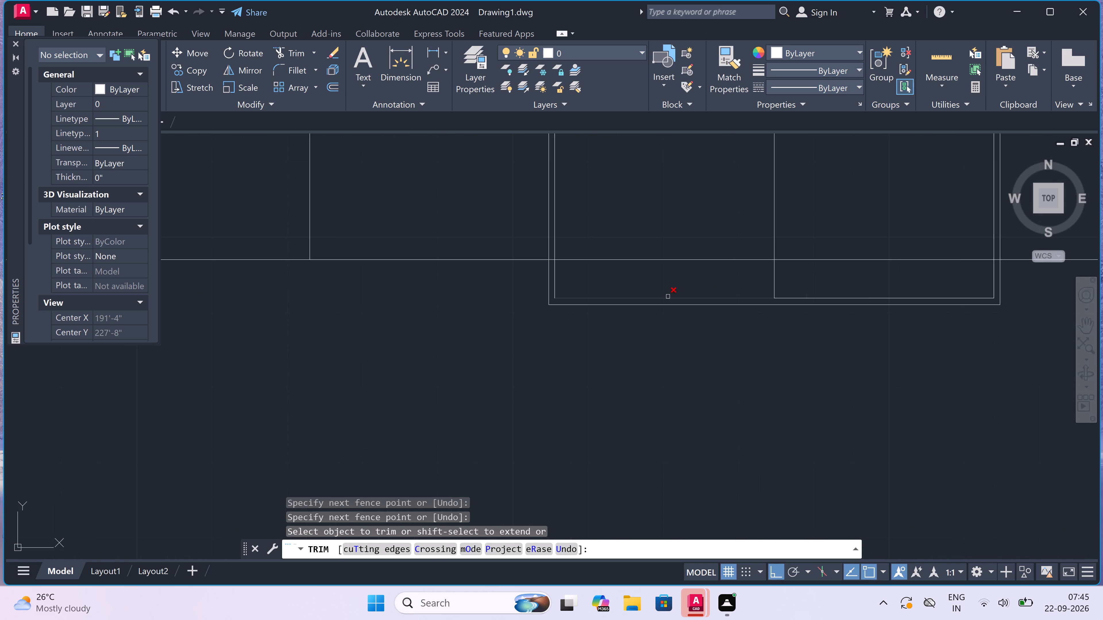
click(672, 286)
click(664, 291)
click(622, 317)
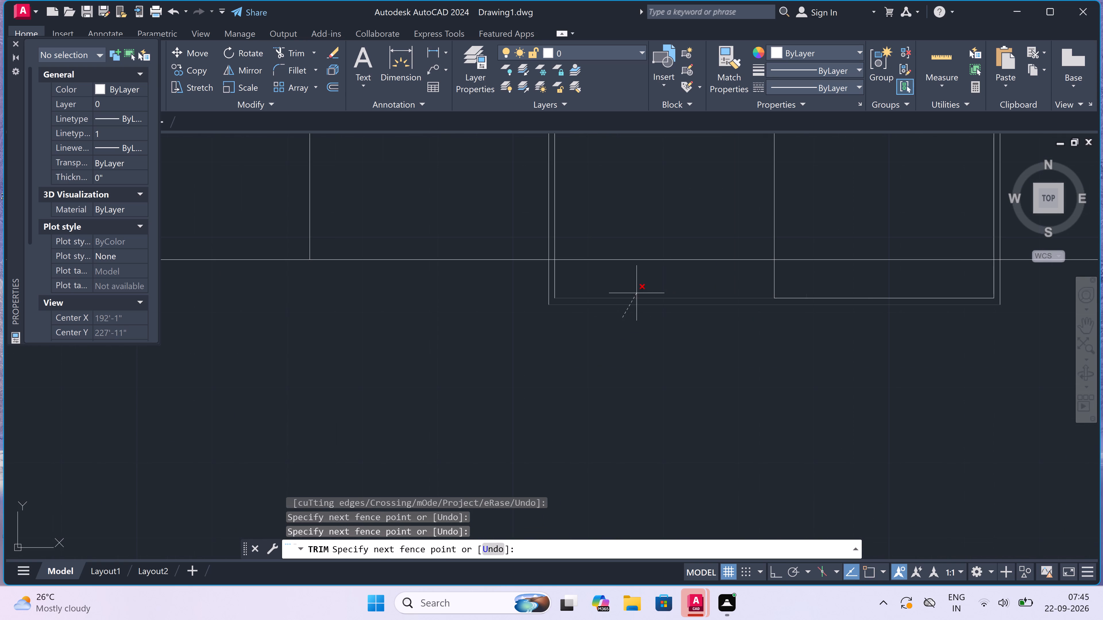
click(637, 293)
scroll(637, 294, down, 2)
scroll(701, 294, up, 1)
click(707, 290)
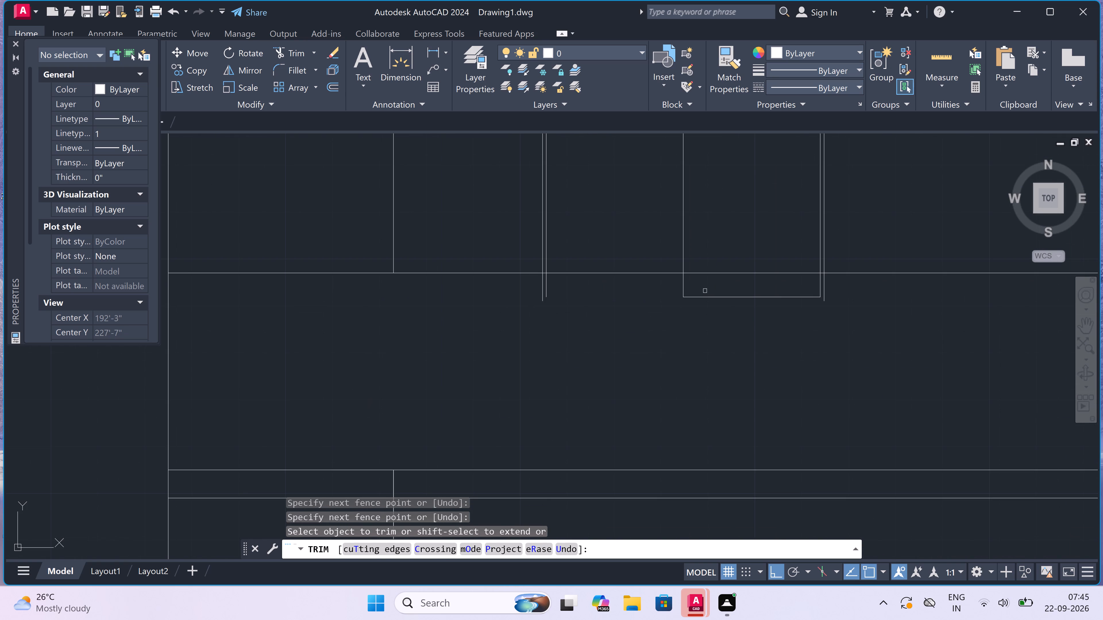
click(683, 315)
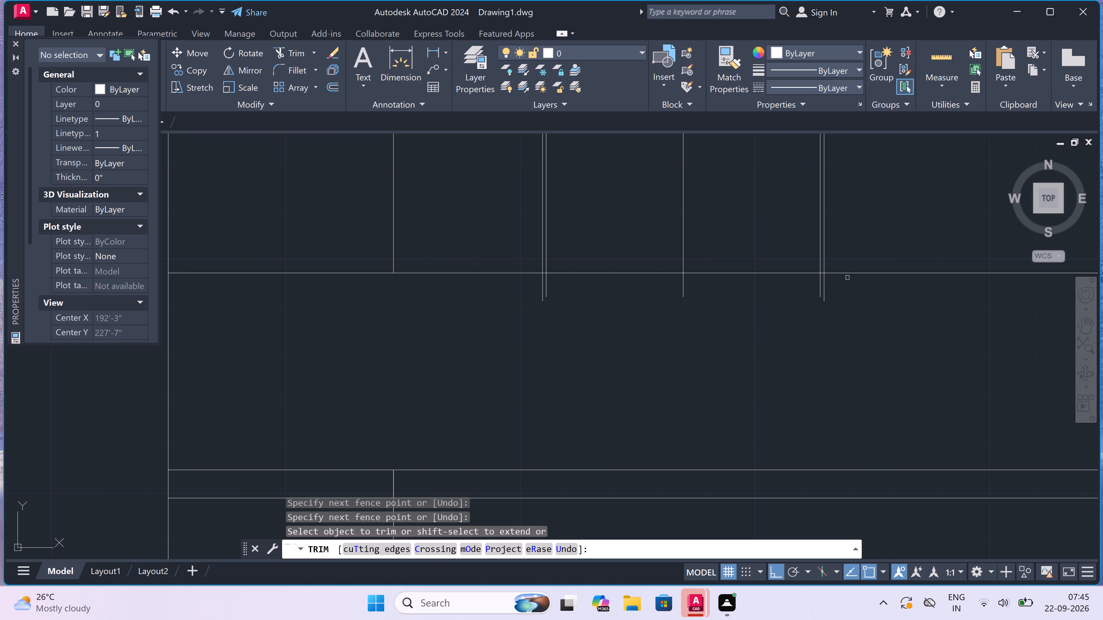
click(845, 281)
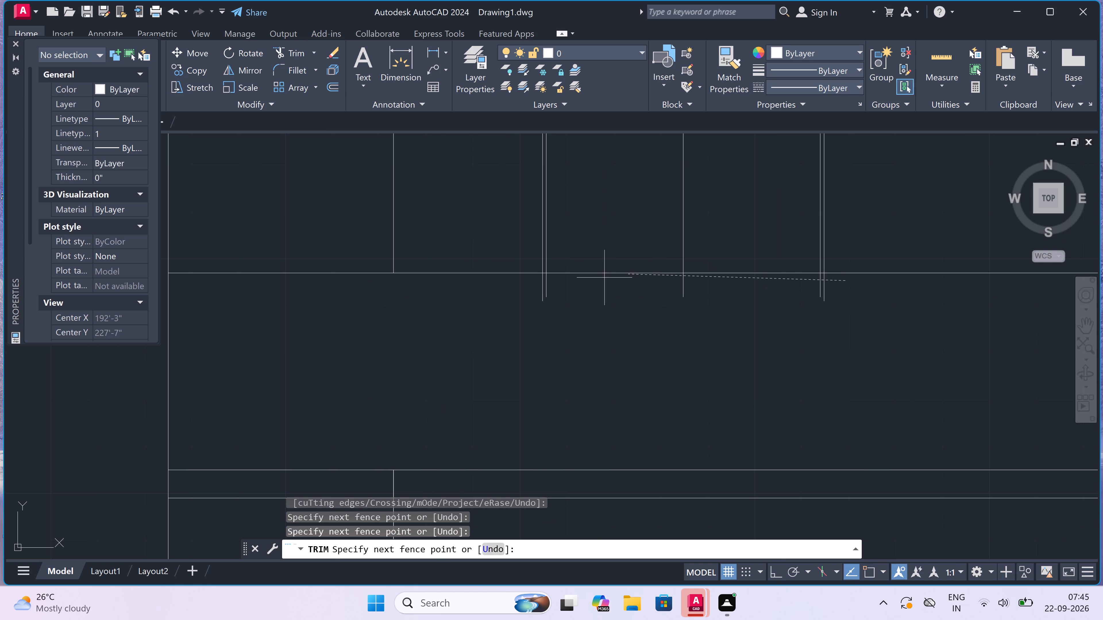
click(509, 286)
Trim away both handle rectangles of the upper-storey door below the balcony parapet's top line.
scroll(509, 286, down, 3)
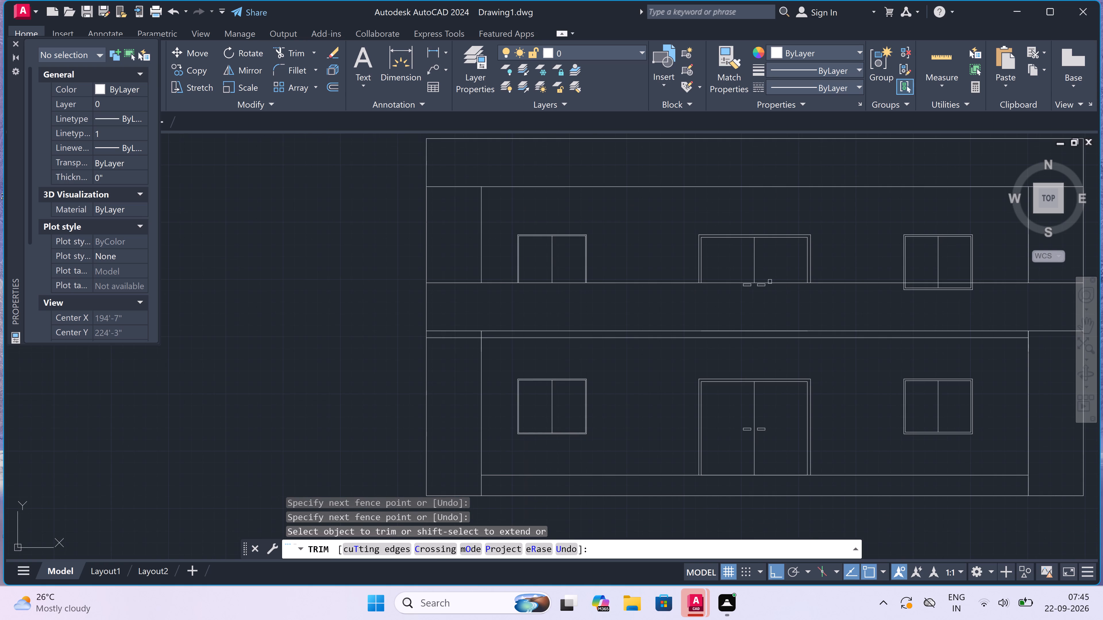
scroll(729, 288, up, 2)
scroll(788, 278, up, 3)
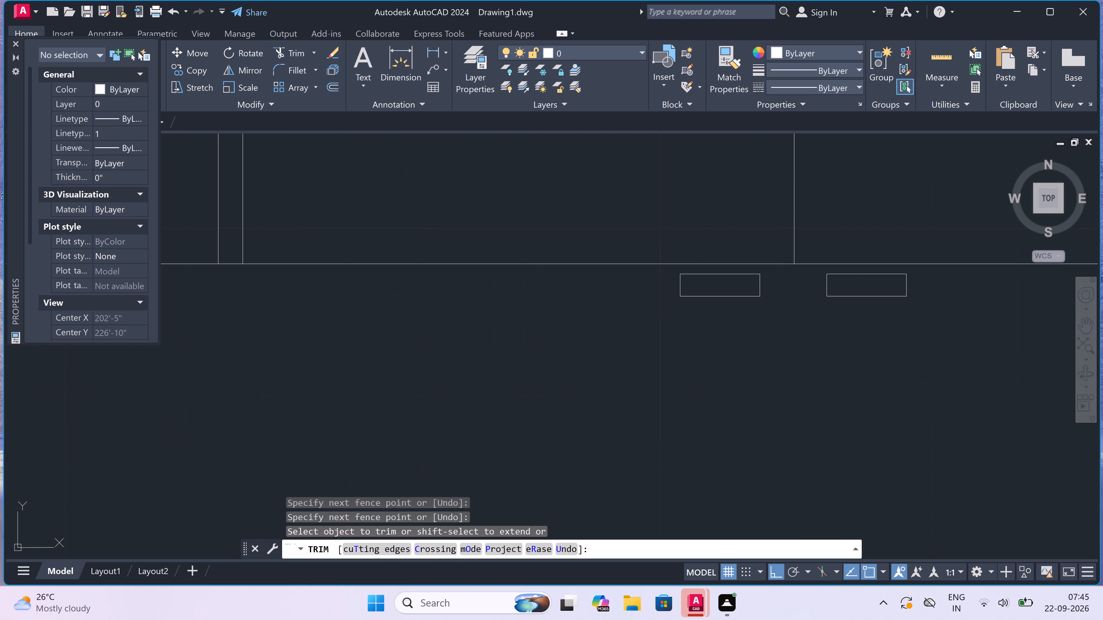
scroll(772, 271, up, 2)
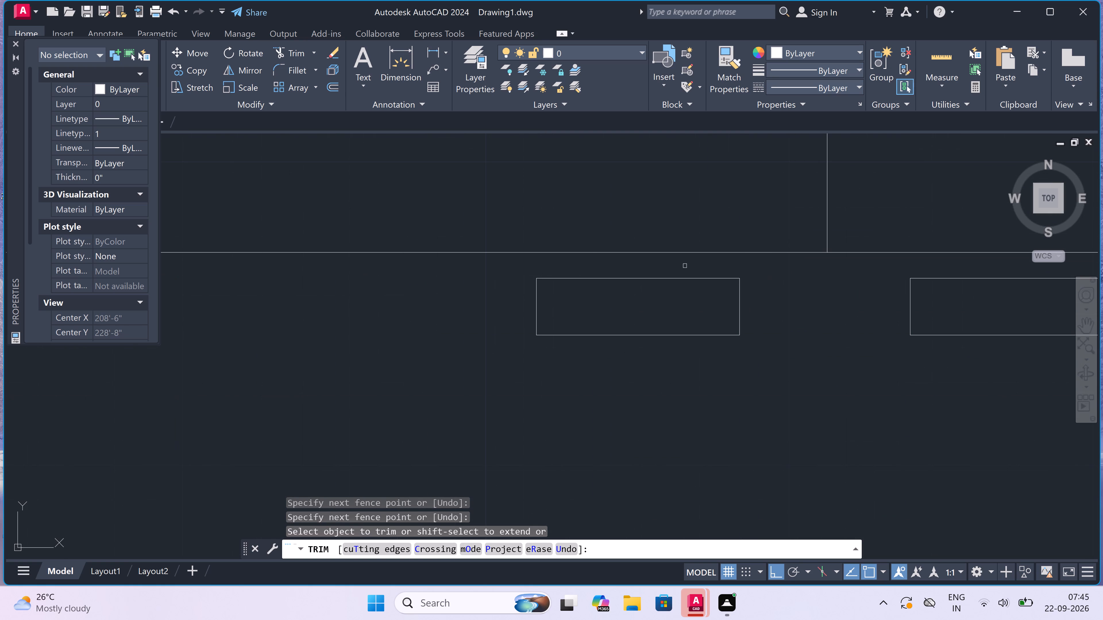
click(659, 266)
click(649, 330)
click(641, 344)
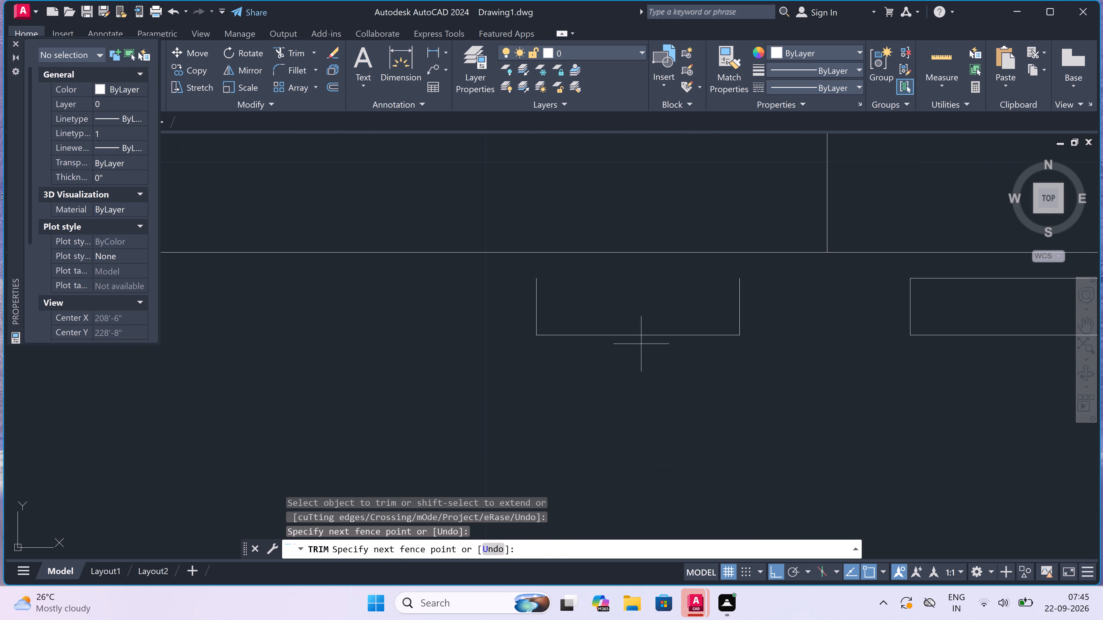
click(645, 323)
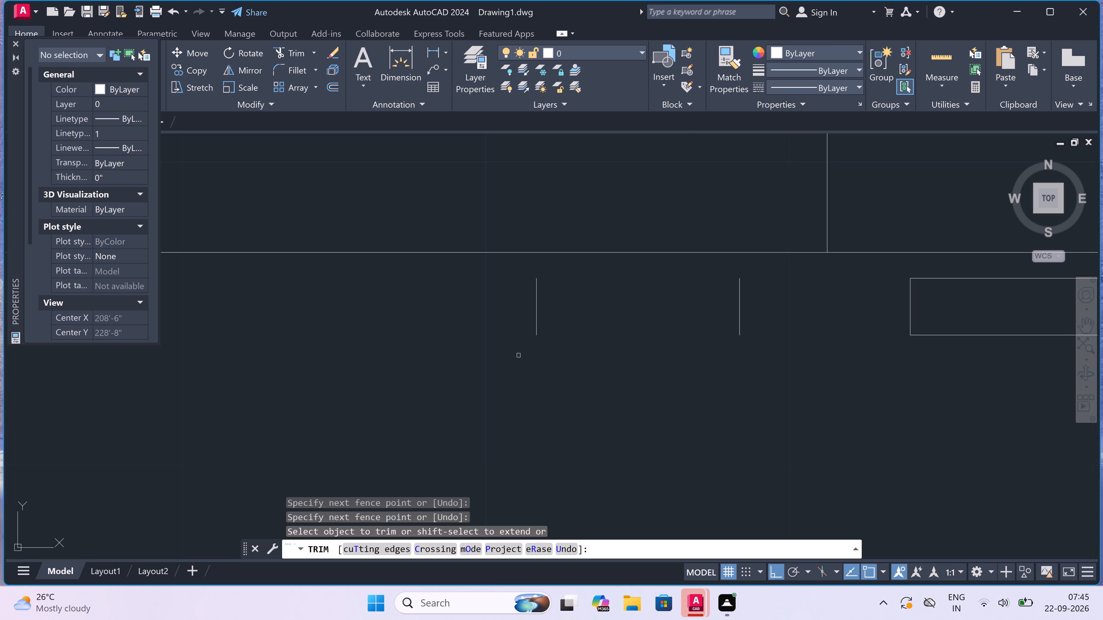
click(511, 303)
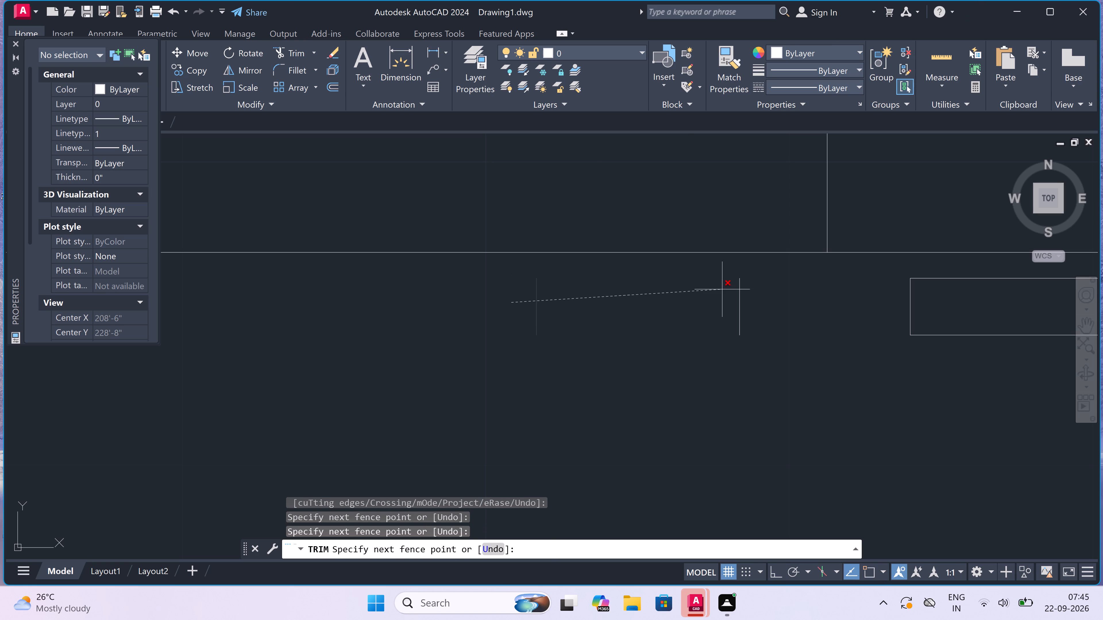
click(761, 301)
scroll(703, 303, down, 3)
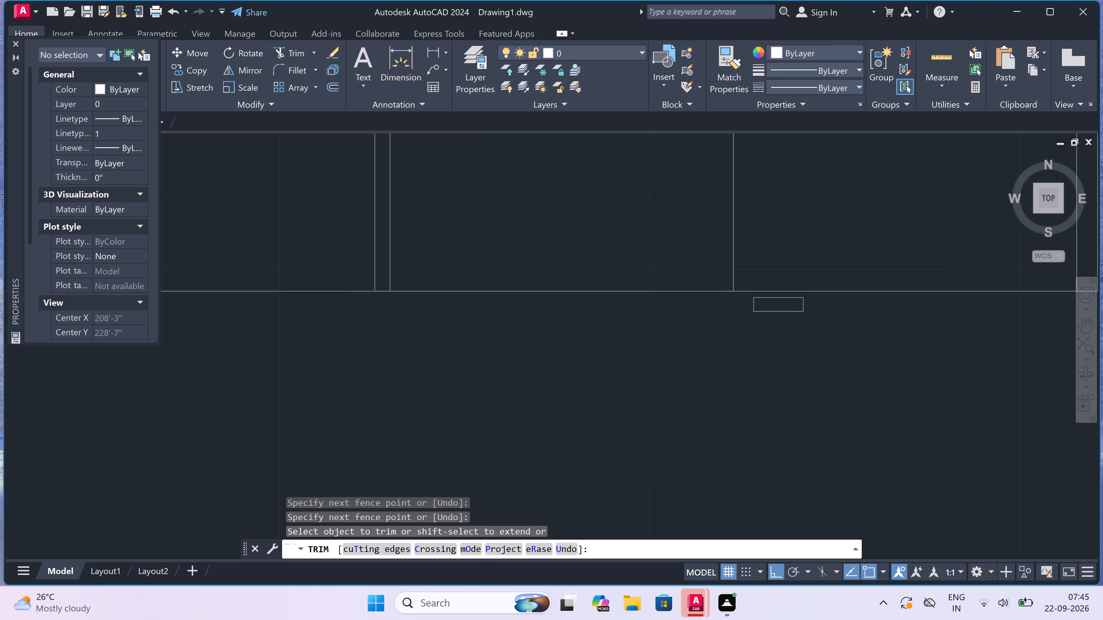
scroll(739, 295, up, 2)
drag(806, 294, 807, 299)
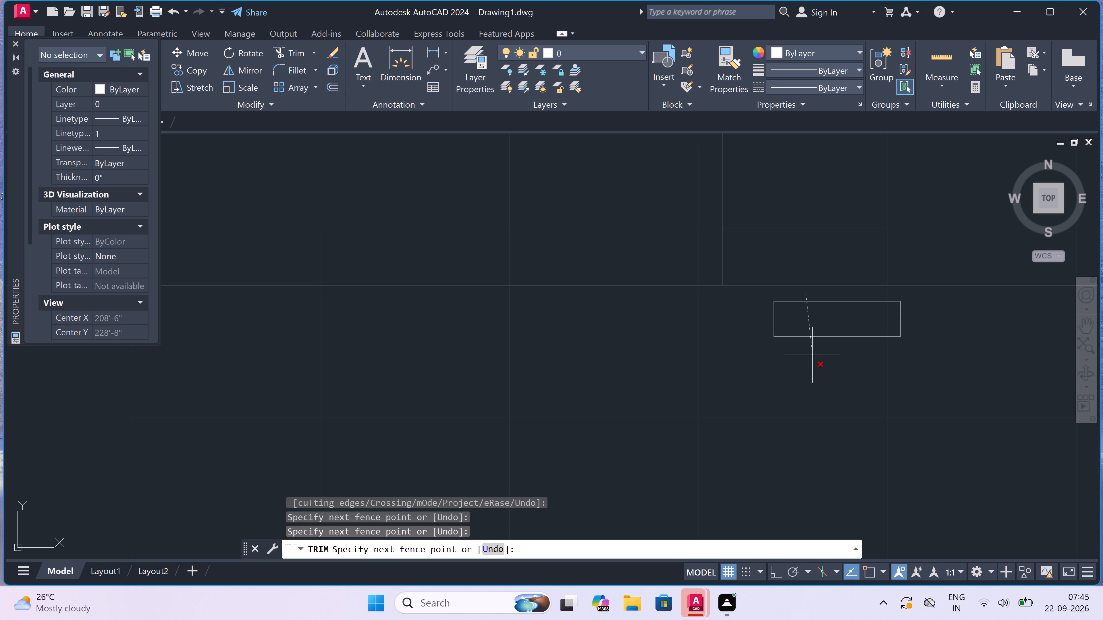
click(816, 370)
click(916, 315)
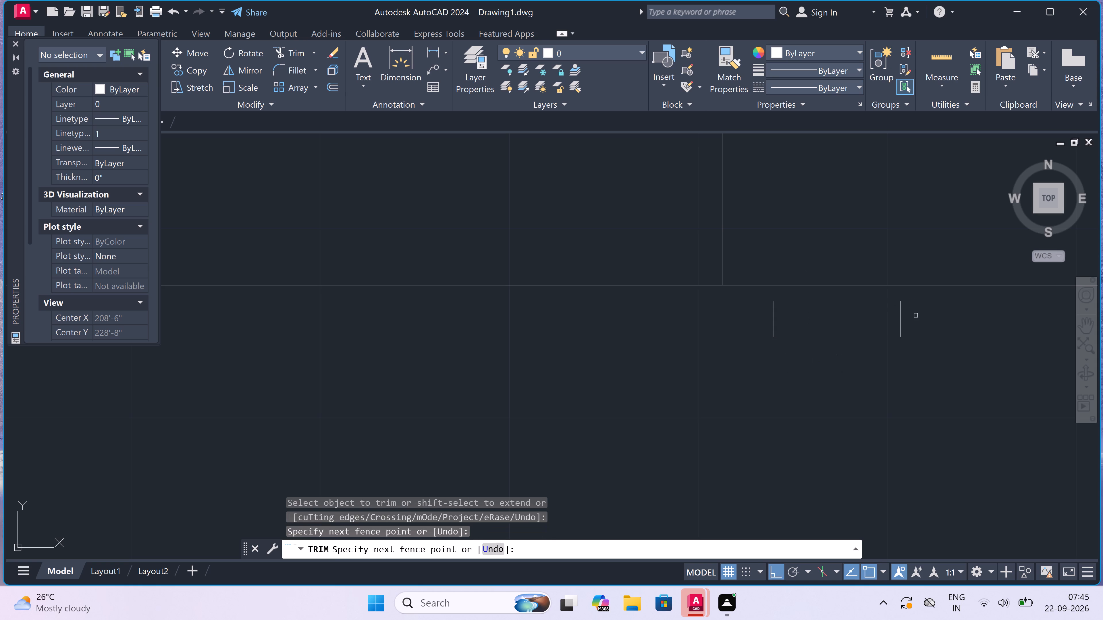
click(741, 322)
Trim away the part of the upper storey's right window that hangs below the balcony parapet's top line.
scroll(697, 326, down, 1)
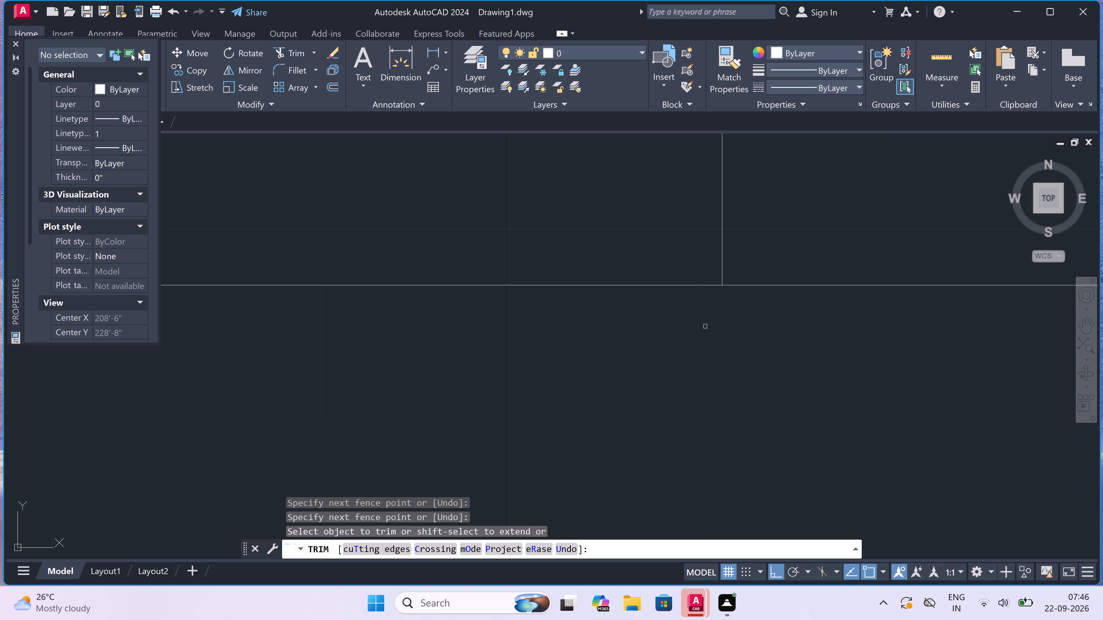
scroll(697, 326, down, 5)
scroll(795, 328, down, 2)
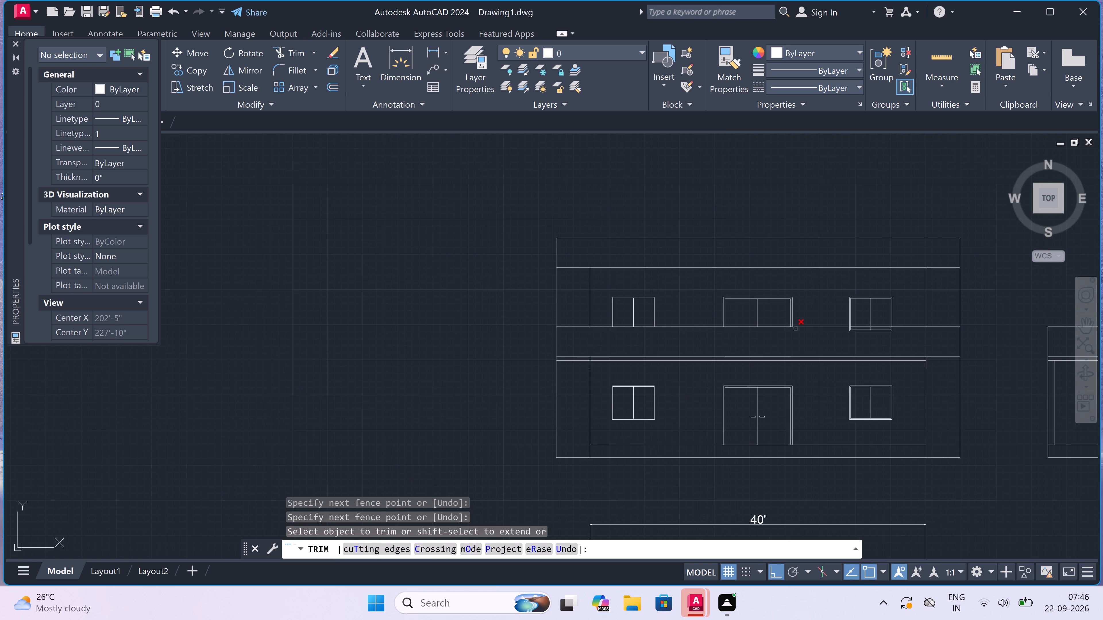
scroll(866, 329, up, 4)
scroll(915, 327, up, 1)
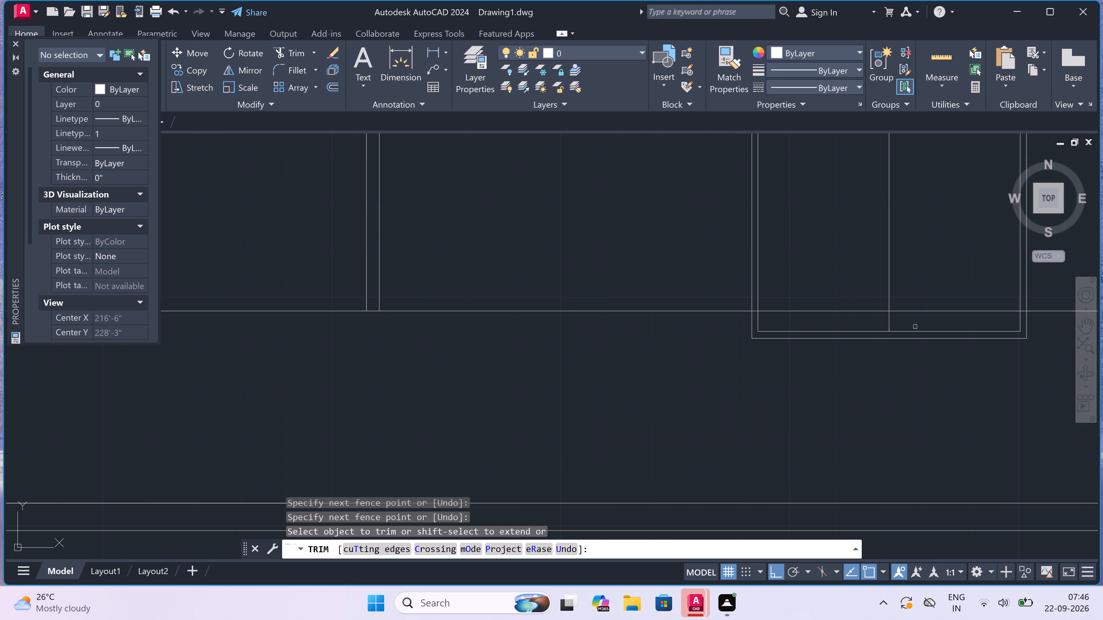
scroll(915, 327, up, 1)
scroll(915, 327, down, 6)
scroll(946, 318, up, 4)
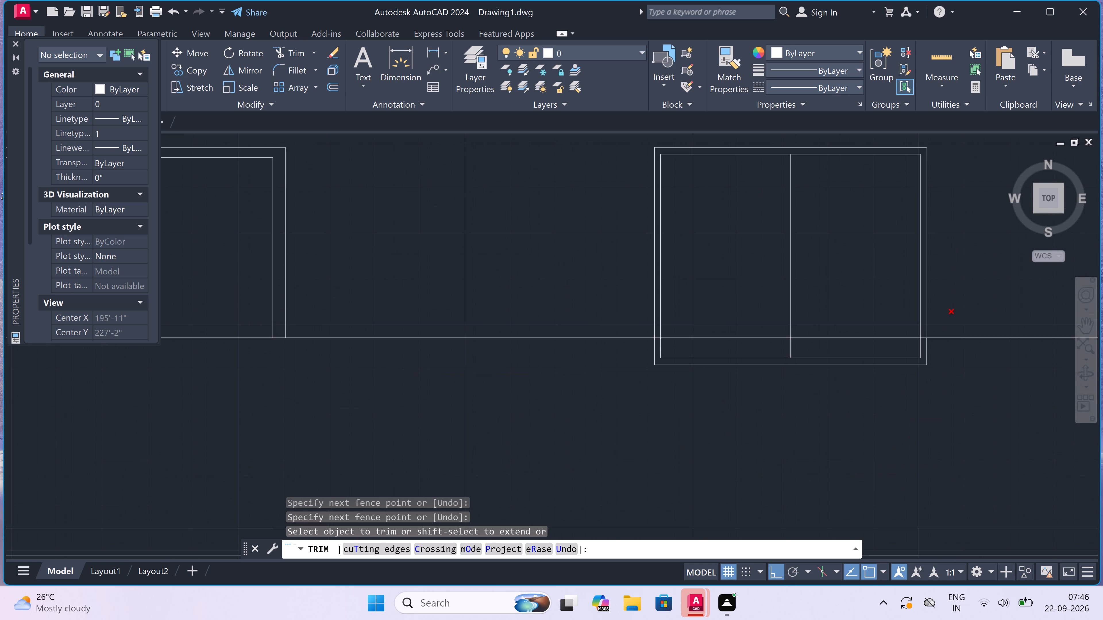
click(944, 366)
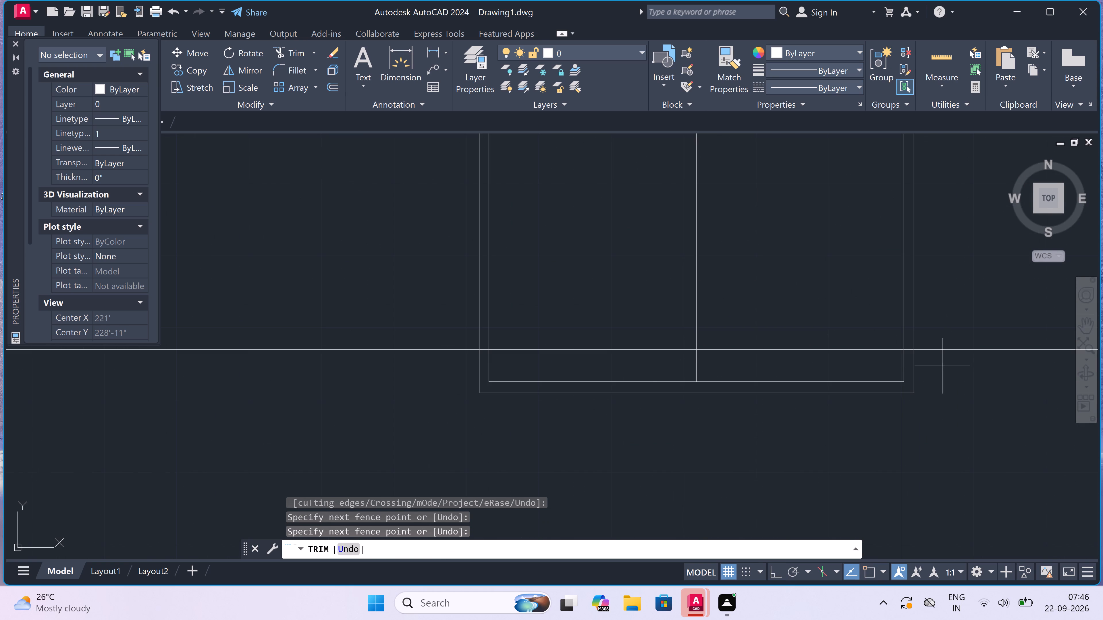
click(405, 369)
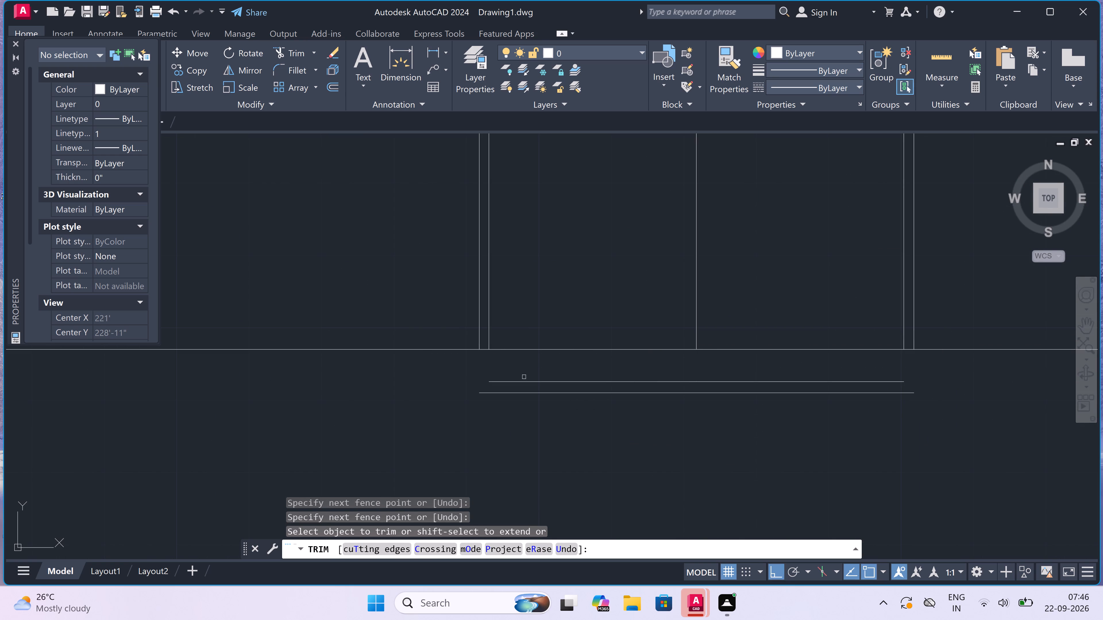
click(609, 376)
click(608, 431)
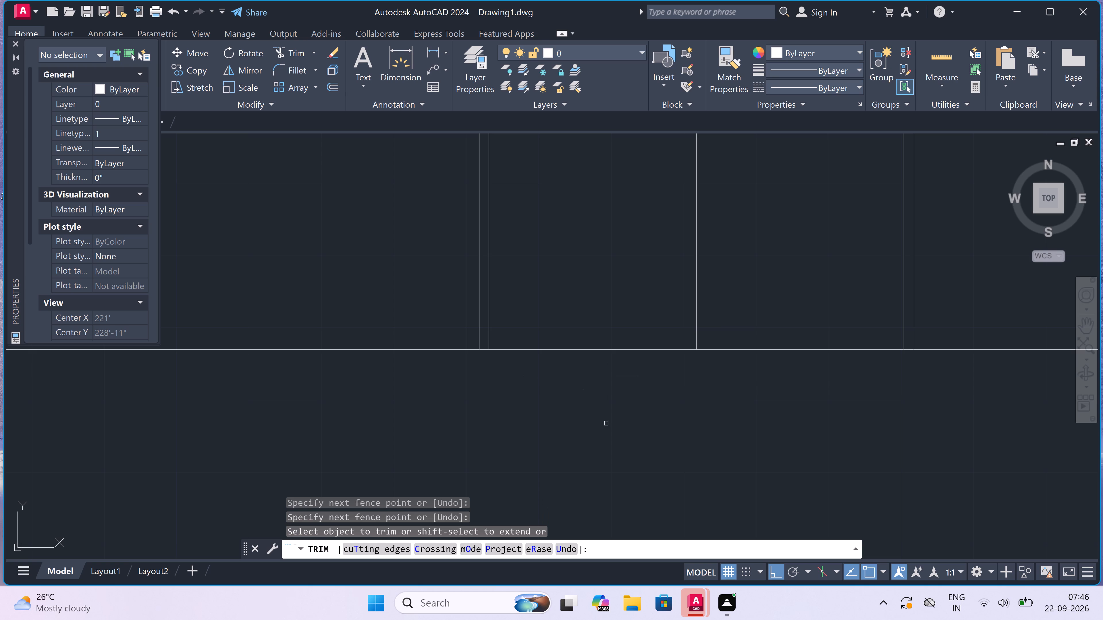
key(Escape)
Trim the elevation's outer right vertical line below the intermediate floor slab.
scroll(605, 415, down, 7)
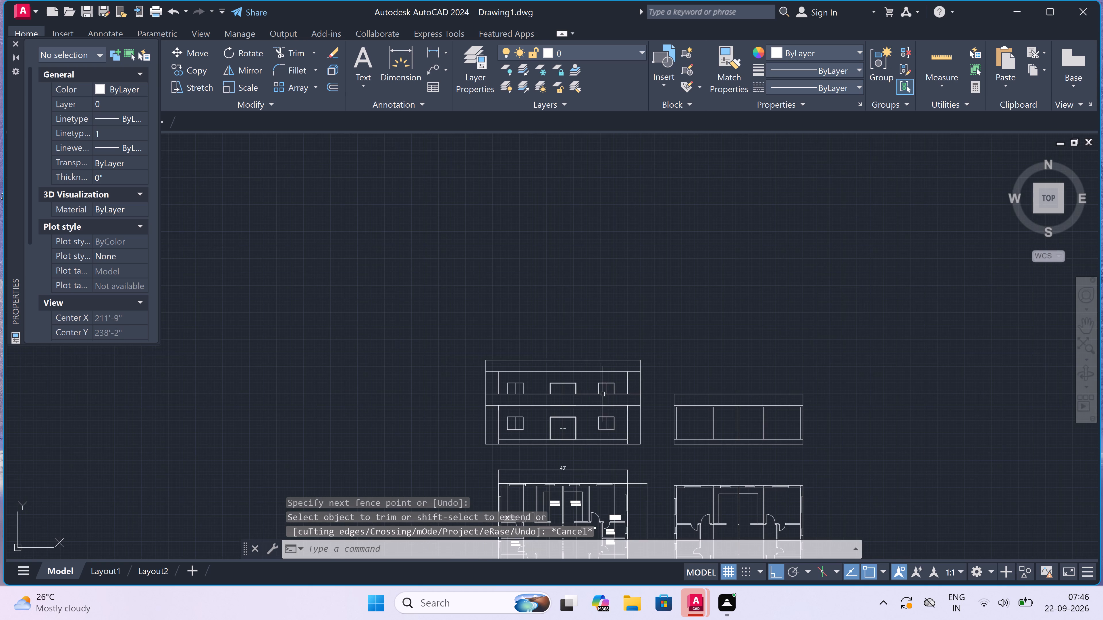
scroll(573, 452, up, 2)
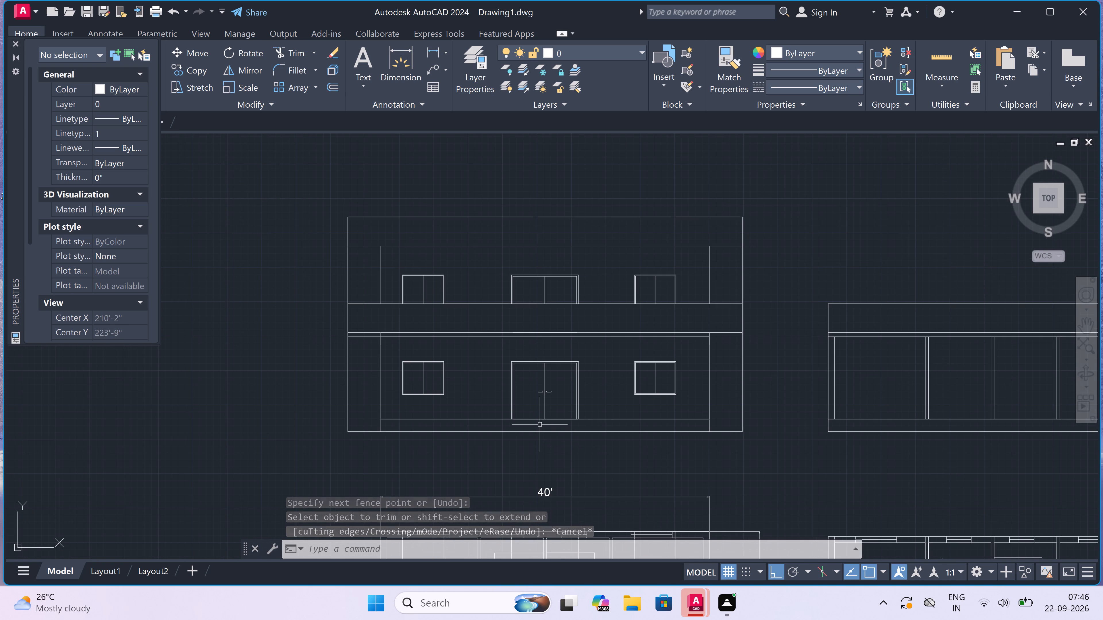
text(TR)
key(space)
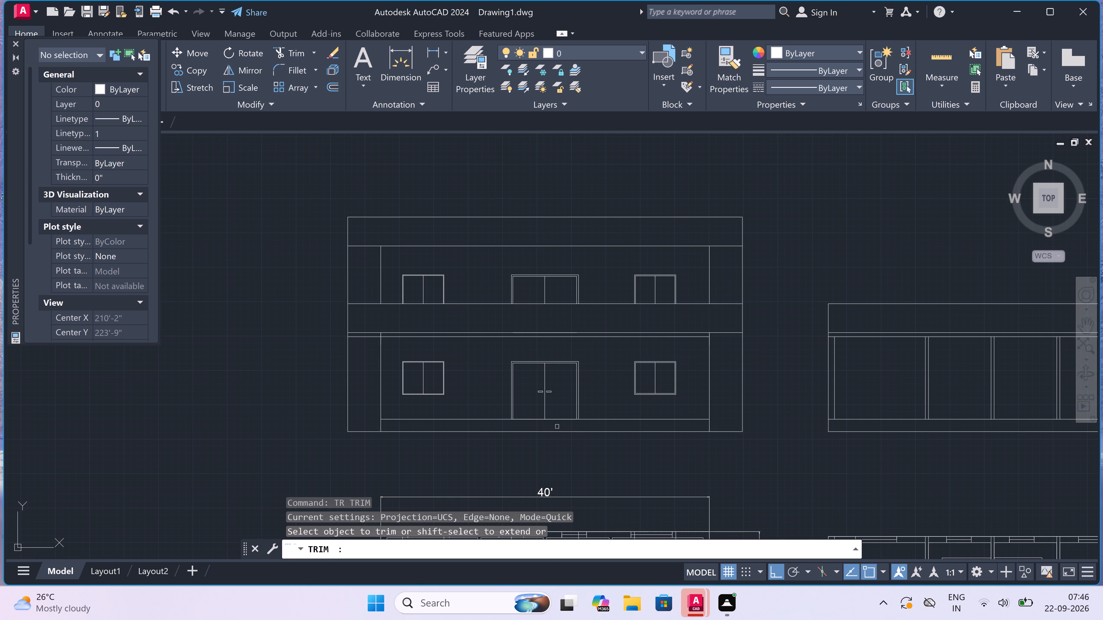
click(724, 368)
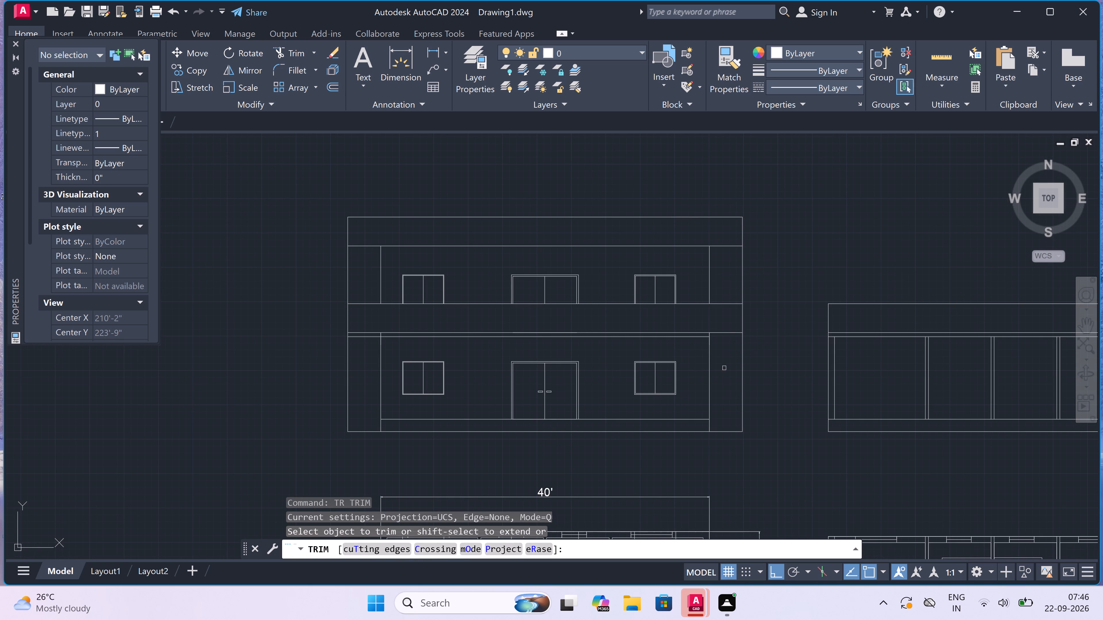
click(754, 334)
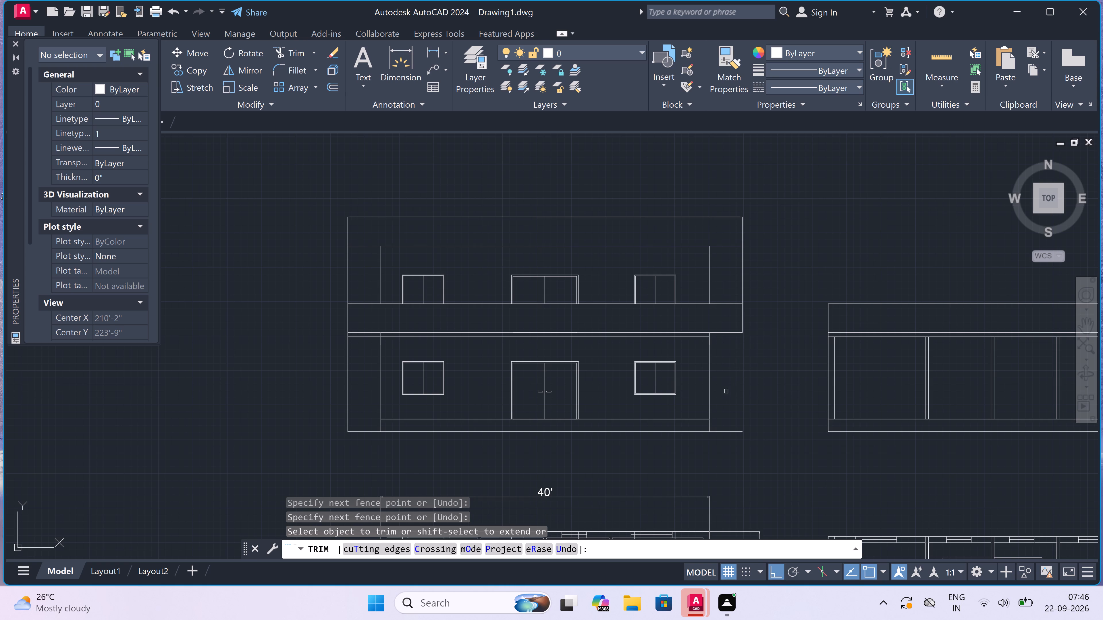
Trim the elevation's base line where it projects beyond the ground-floor right wall.
click(711, 422)
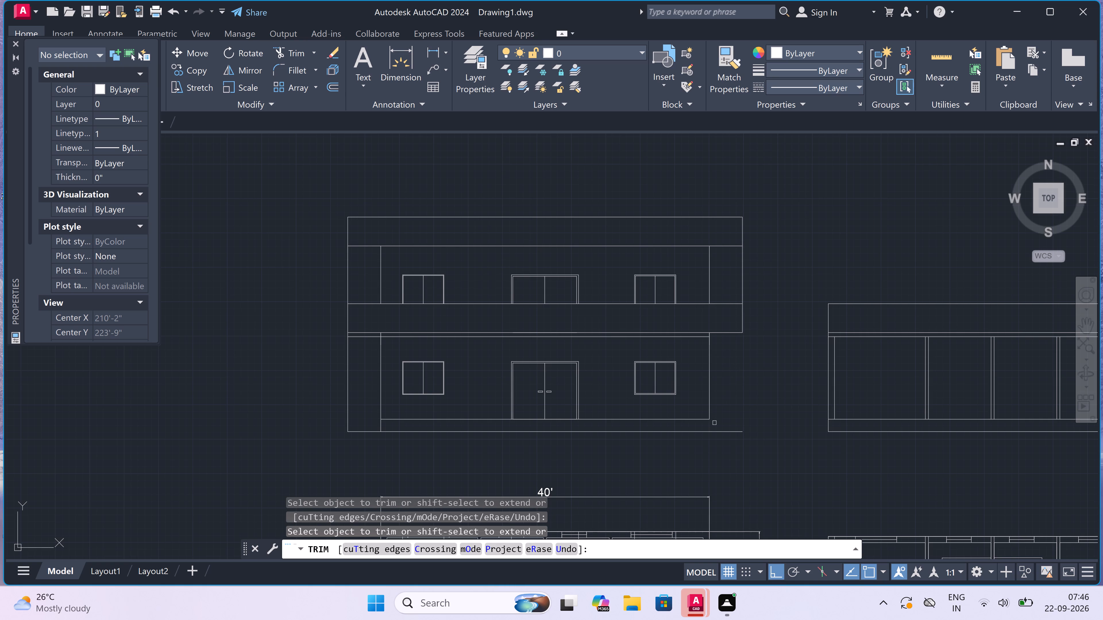
key(ctrl+z)
drag(718, 424, 727, 433)
click(732, 445)
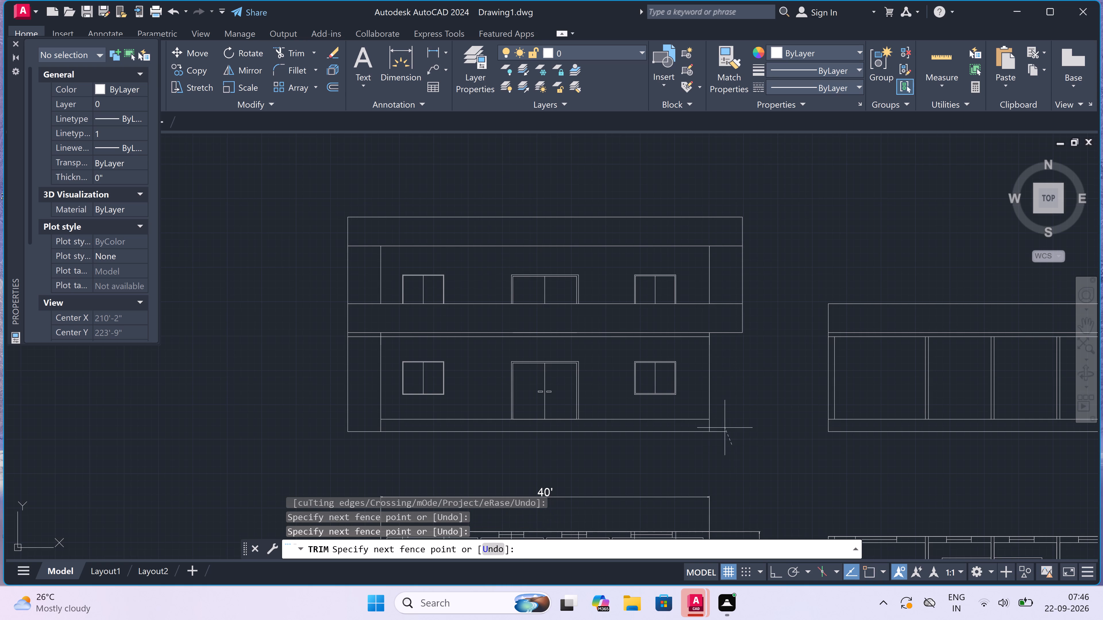
click(724, 427)
click(716, 433)
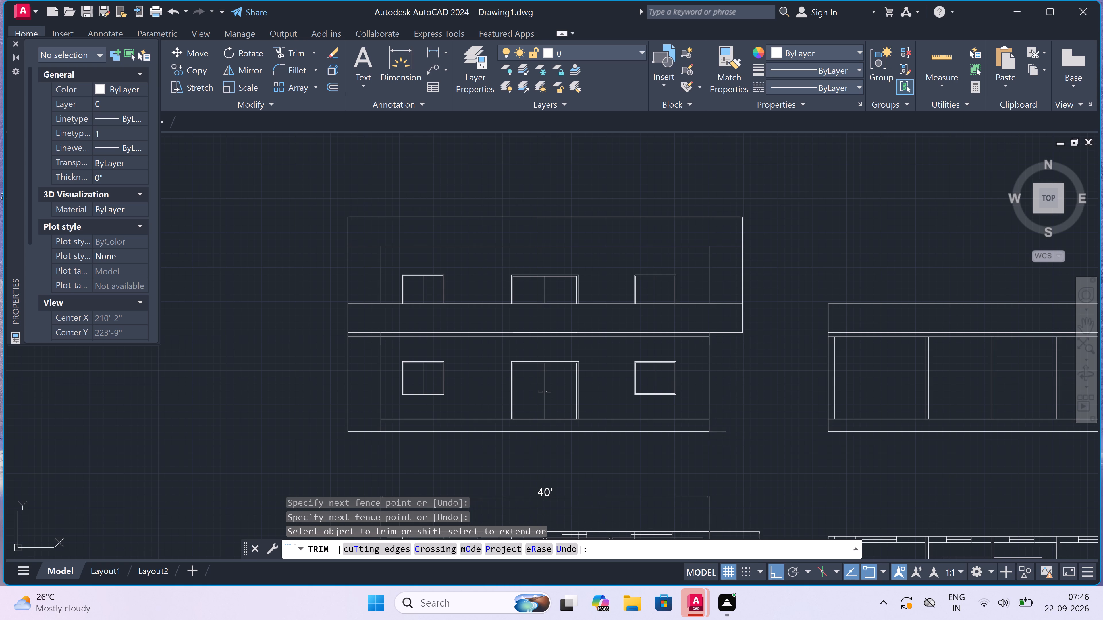
Trim the elevation's outer left vertical line below the intermediate floor slab.
scroll(718, 432, down, 2)
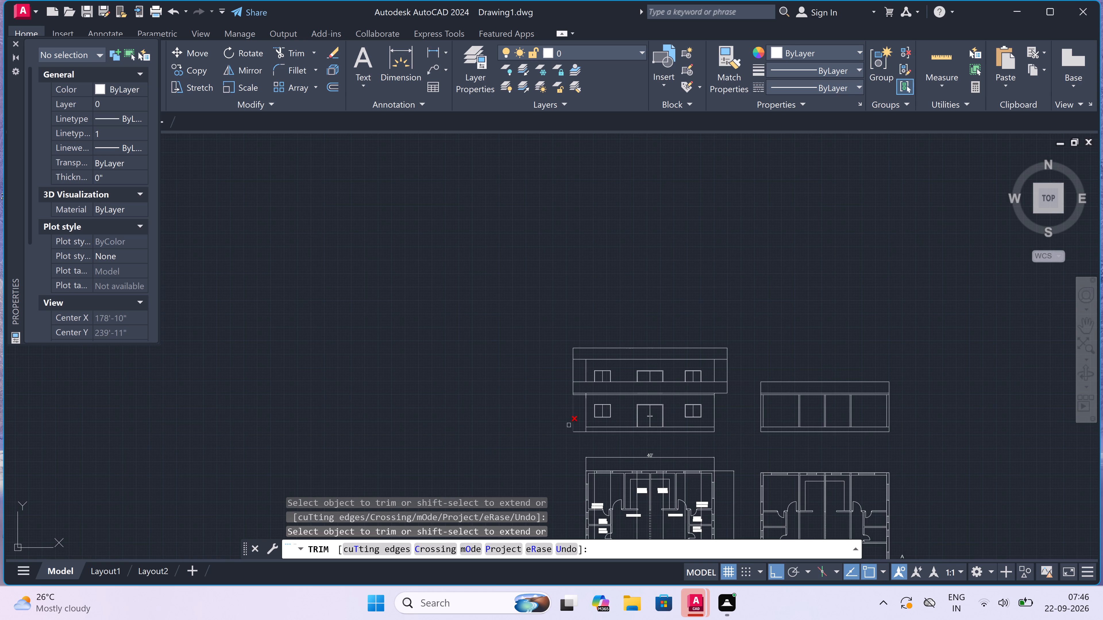
click(573, 420)
Trim the elevation's base line where it projects beyond the ground-floor left wall.
scroll(574, 432, up, 3)
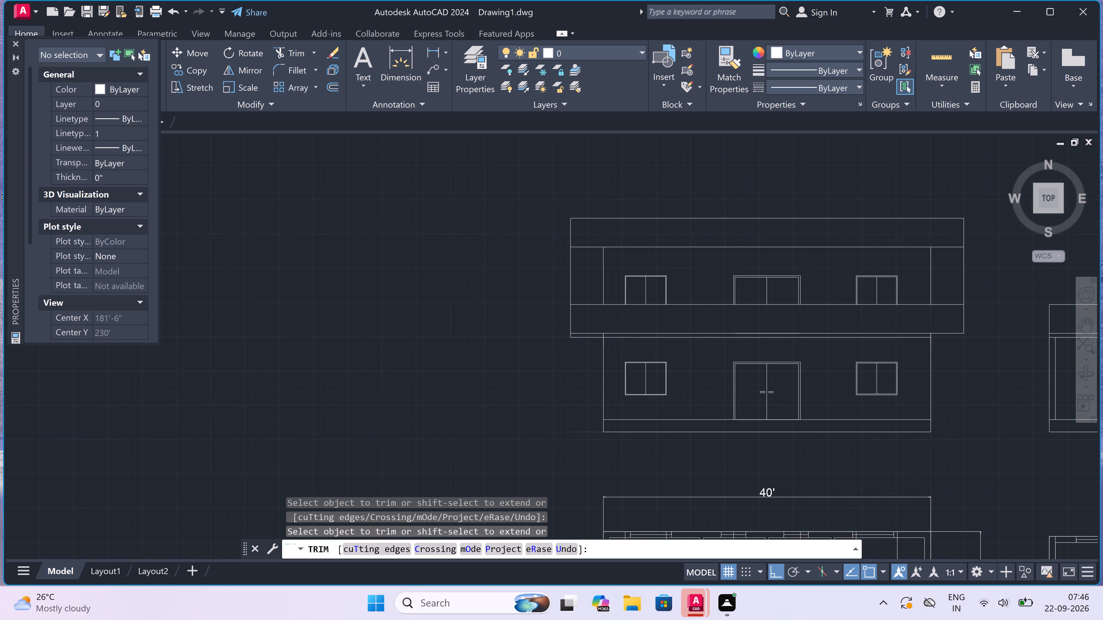
drag(584, 430, 585, 437)
click(581, 444)
scroll(581, 444, down, 2)
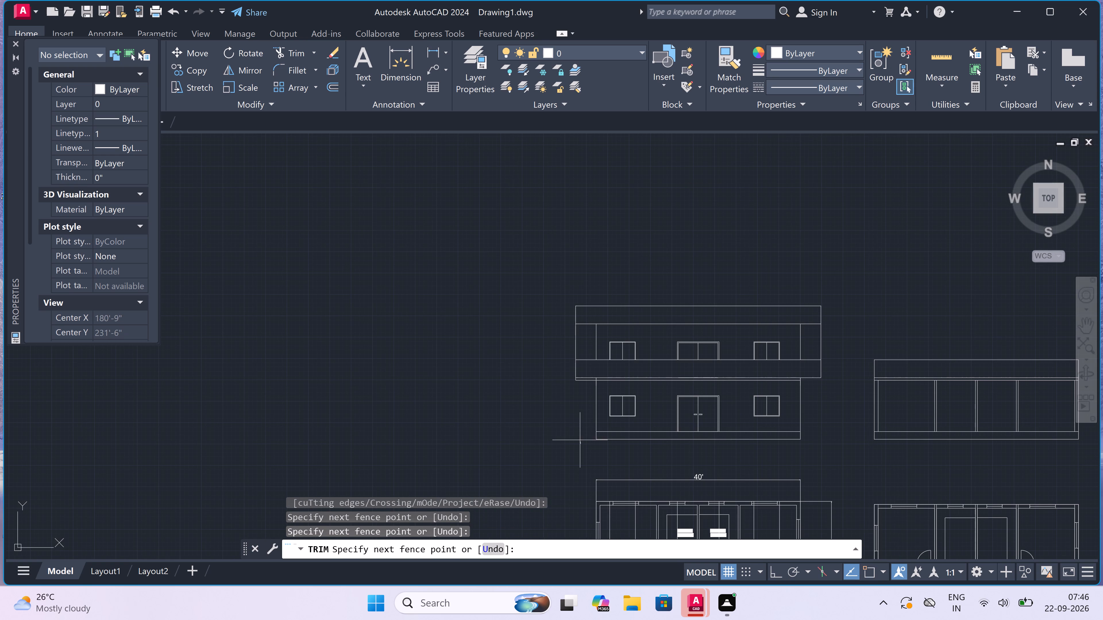
click(553, 428)
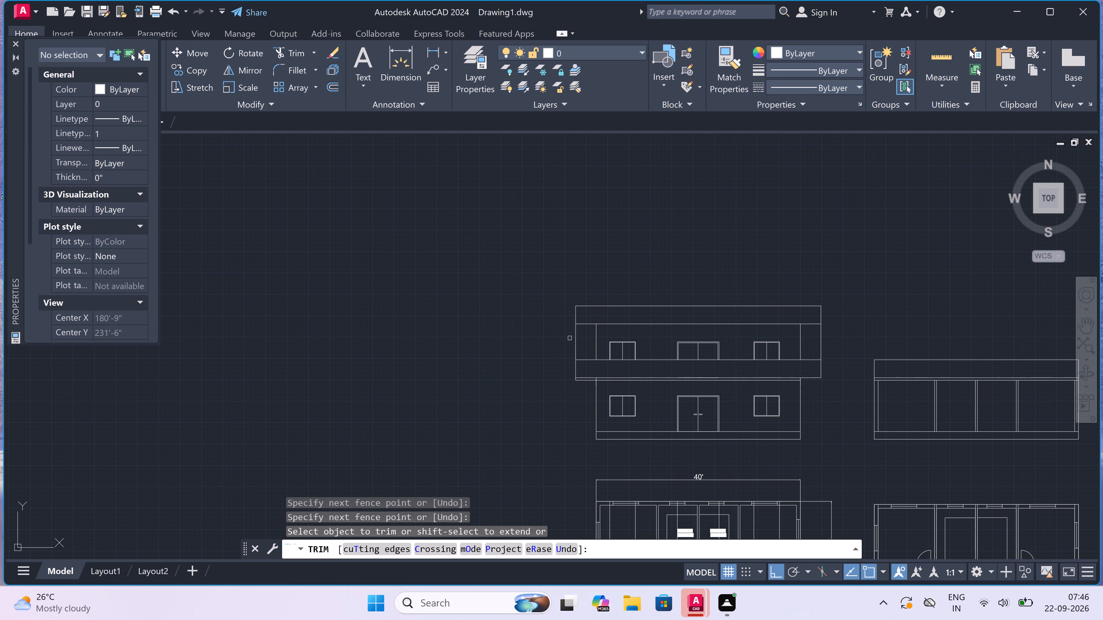
Trim away the intermediate slab's underside line and the outer left vertical stub hanging below the balcony parapet's bottom line.
scroll(611, 385, up, 3)
click(612, 367)
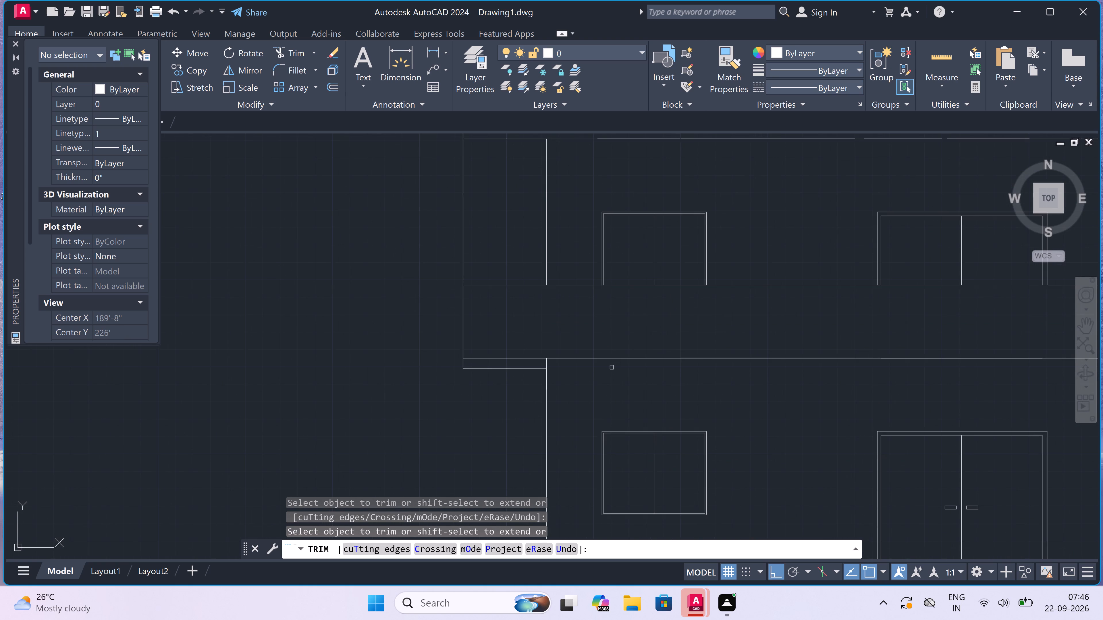
click(537, 367)
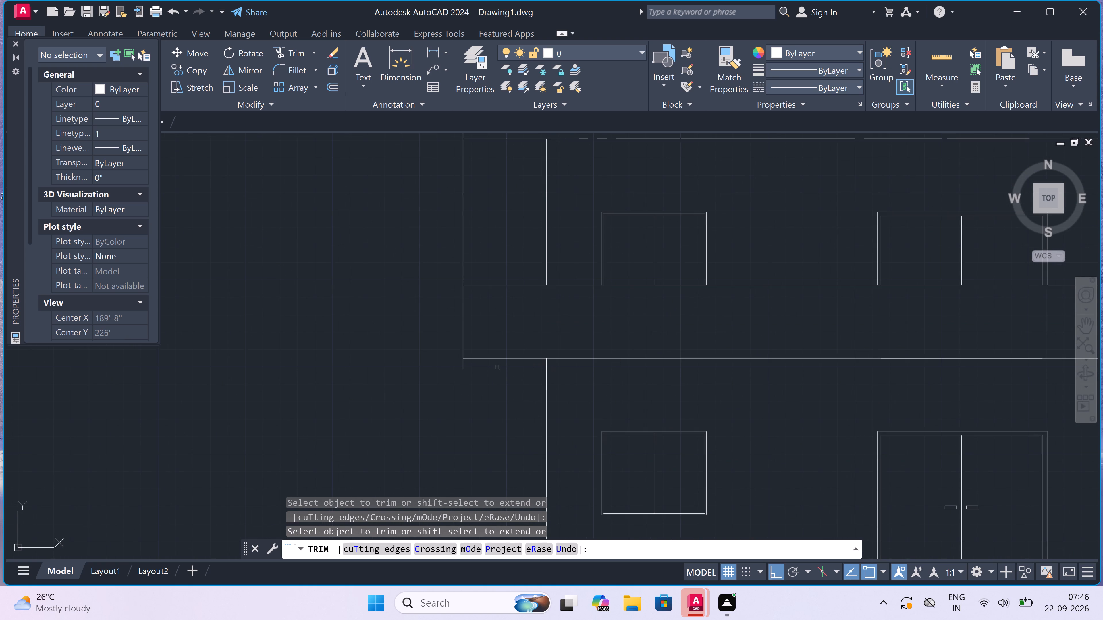
scroll(493, 361, up, 3)
click(493, 361)
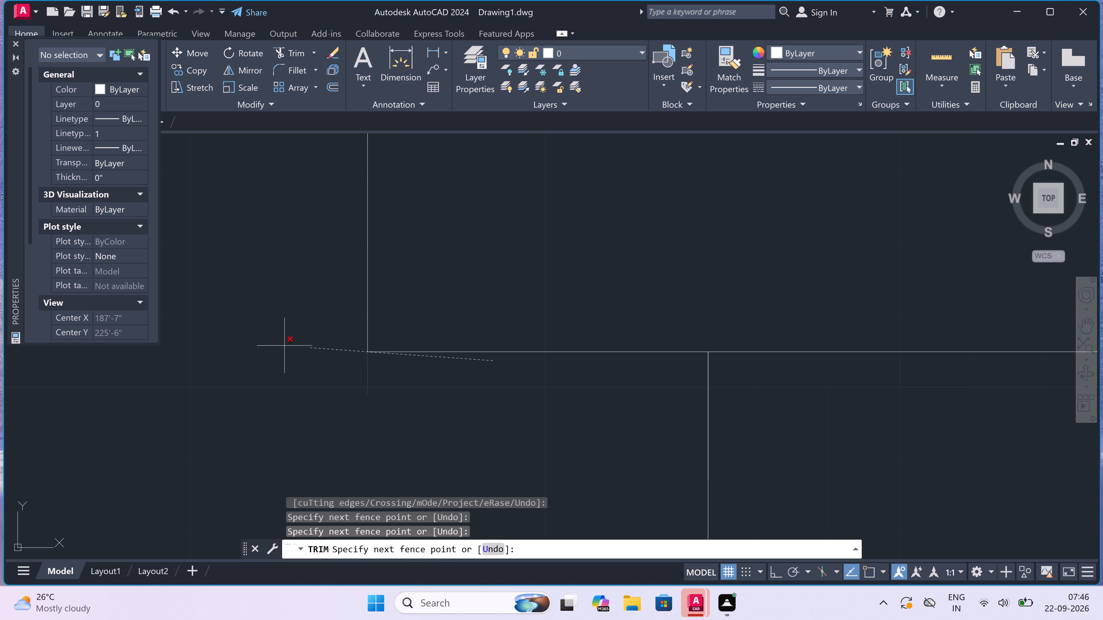
click(257, 365)
scroll(431, 315, down, 3)
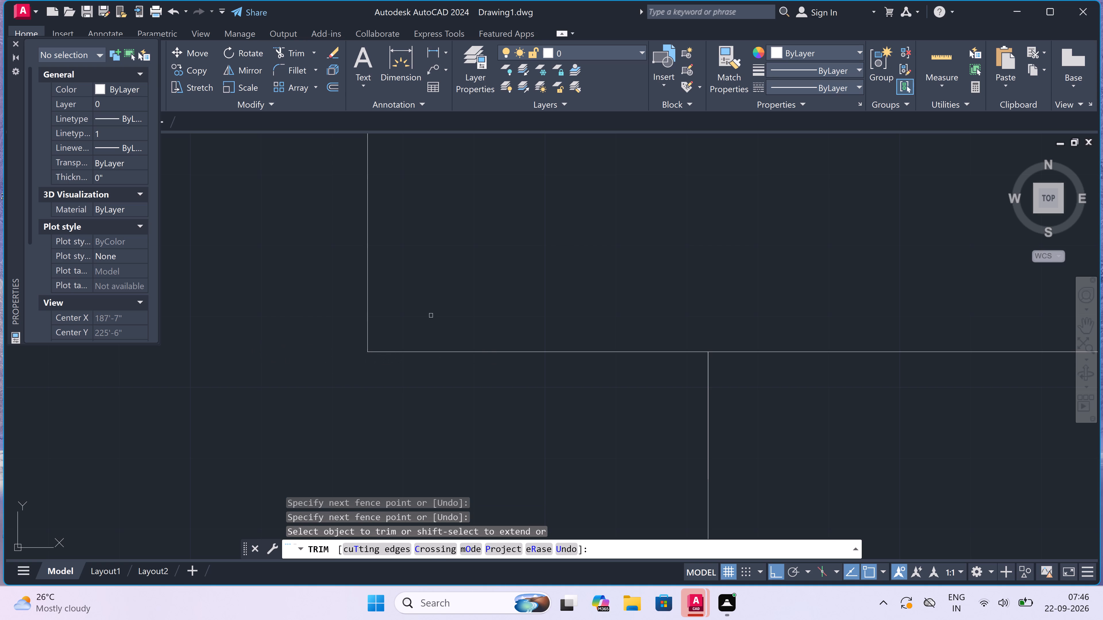
scroll(431, 315, down, 3)
scroll(431, 315, up, 1)
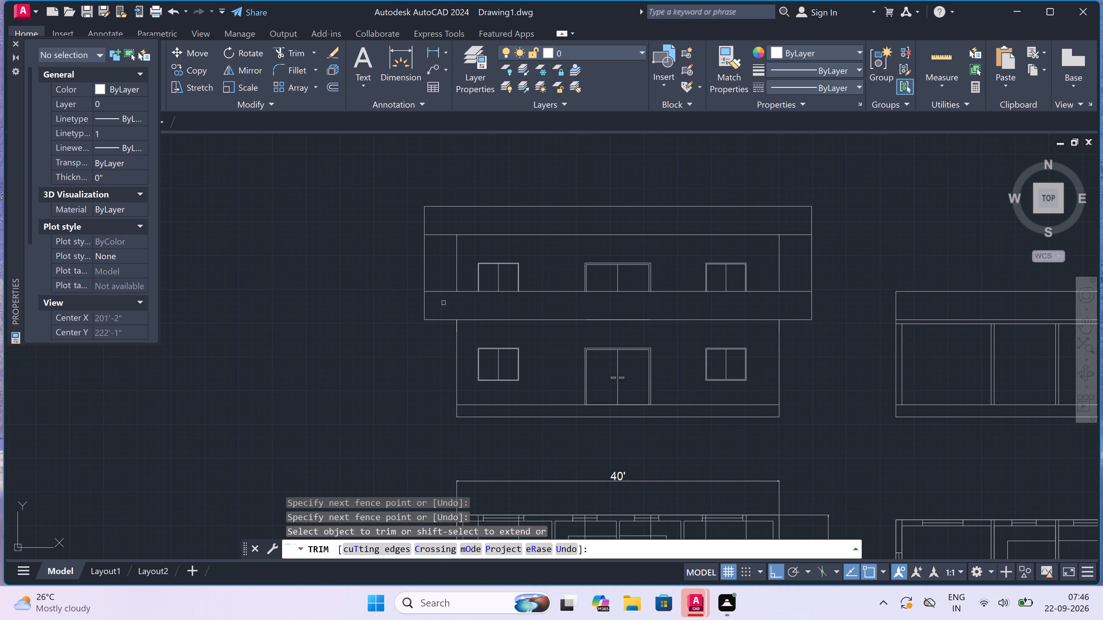
scroll(456, 280, down, 1)
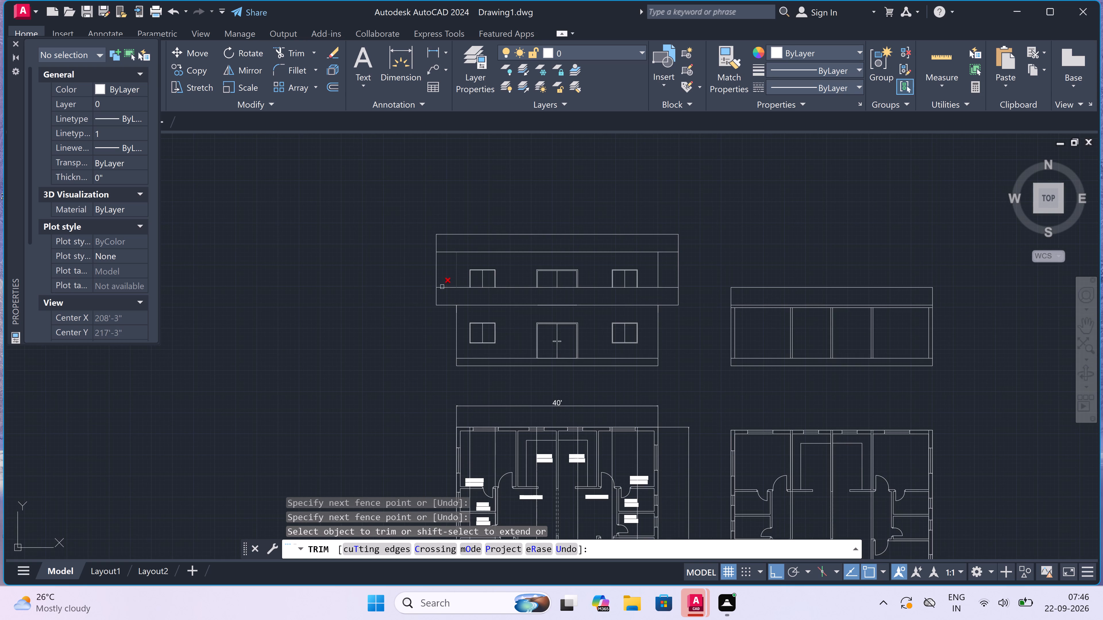
scroll(400, 309, up, 1)
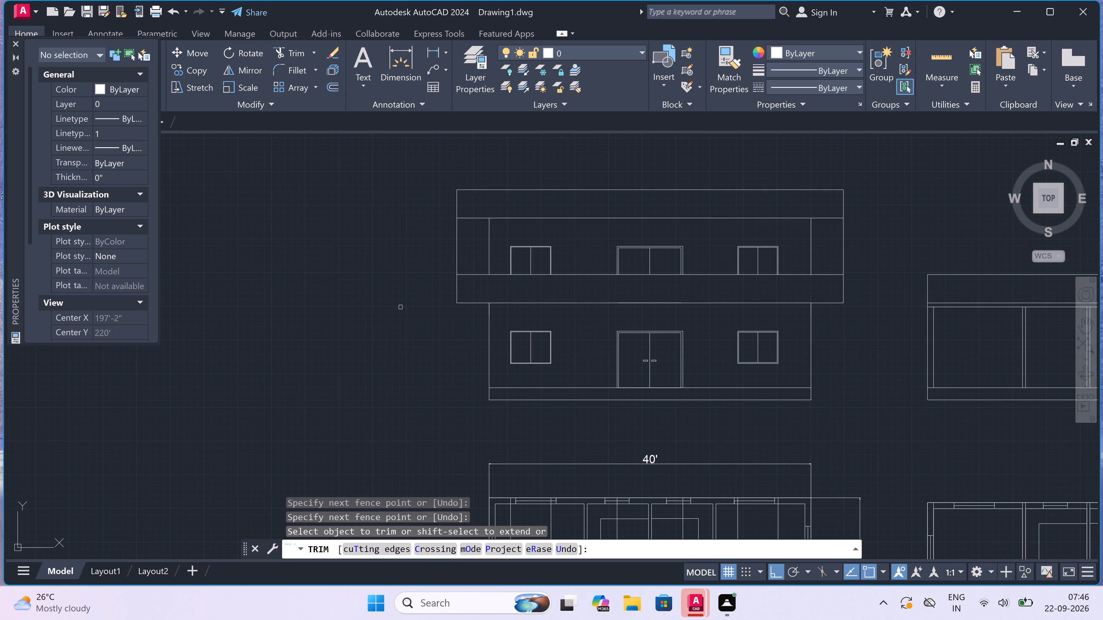
key(Escape)
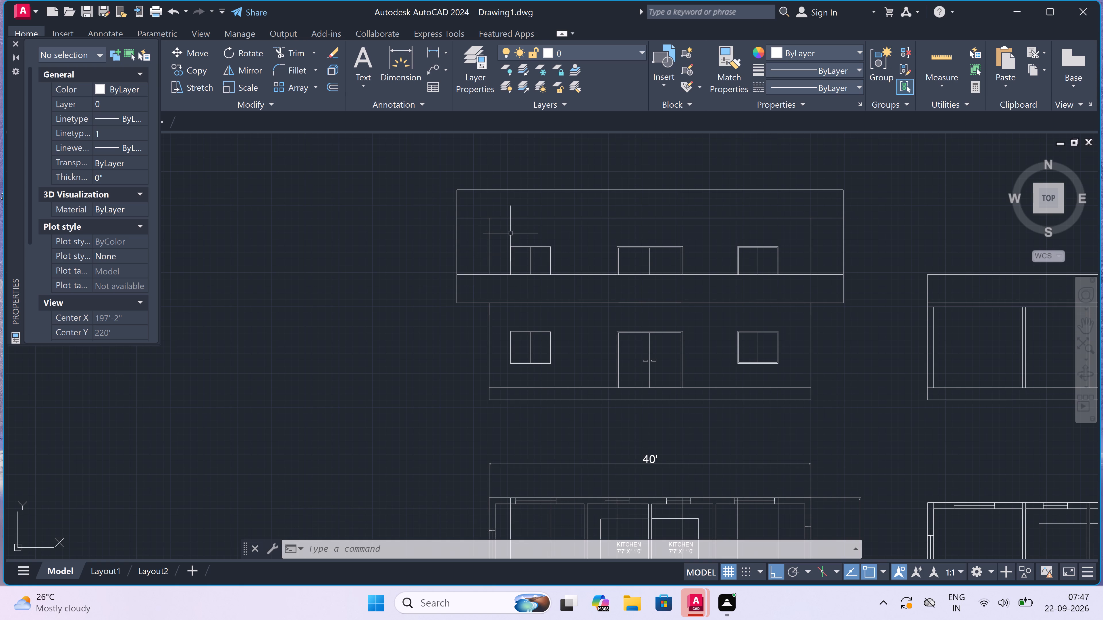
Draw a vertical line in the upper storey's left projection from the roof parapet's bottom line to the balcony parapet's top line.
key(l)
key(space)
scroll(483, 221, up, 2)
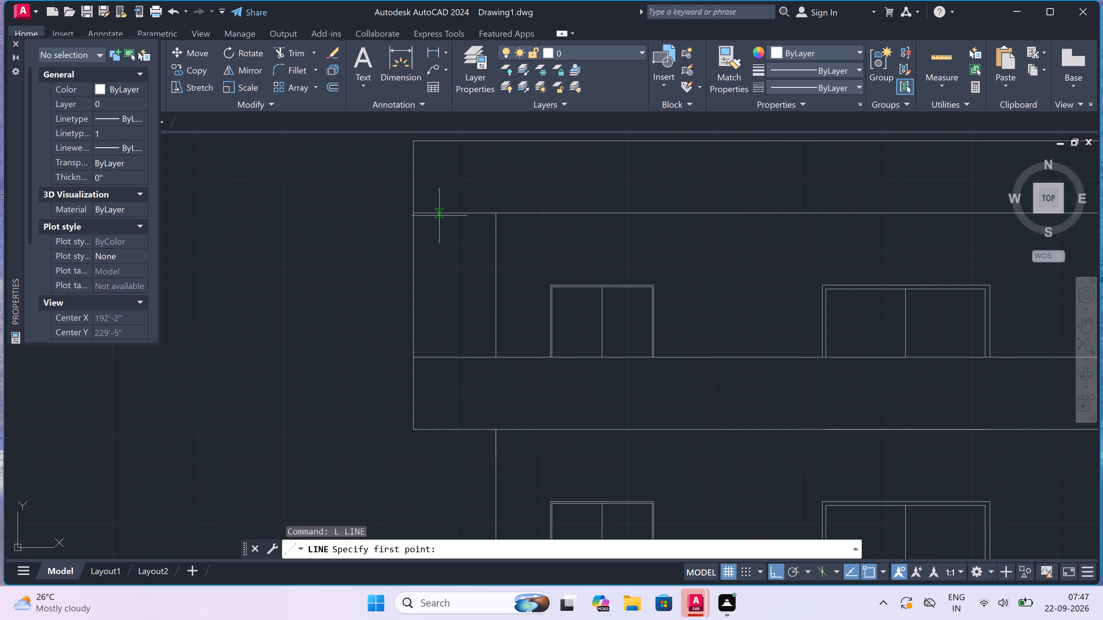
click(438, 214)
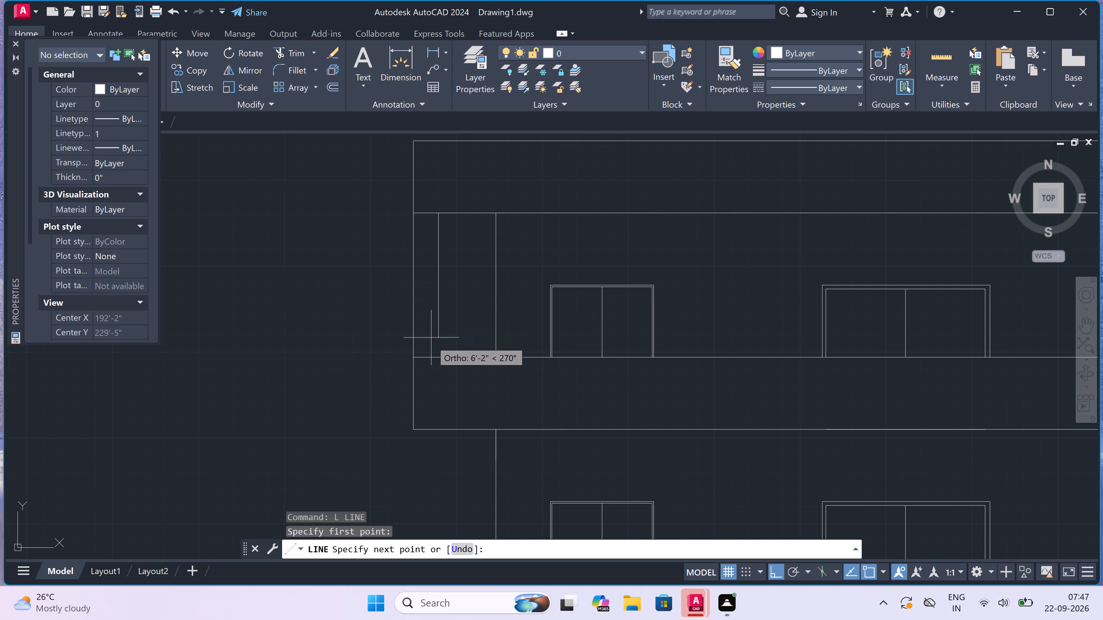
click(438, 354)
key(Escape)
Draw a horizontal line just below the roof parapet, from the upper storey's left wall line to its right wall line.
key(space)
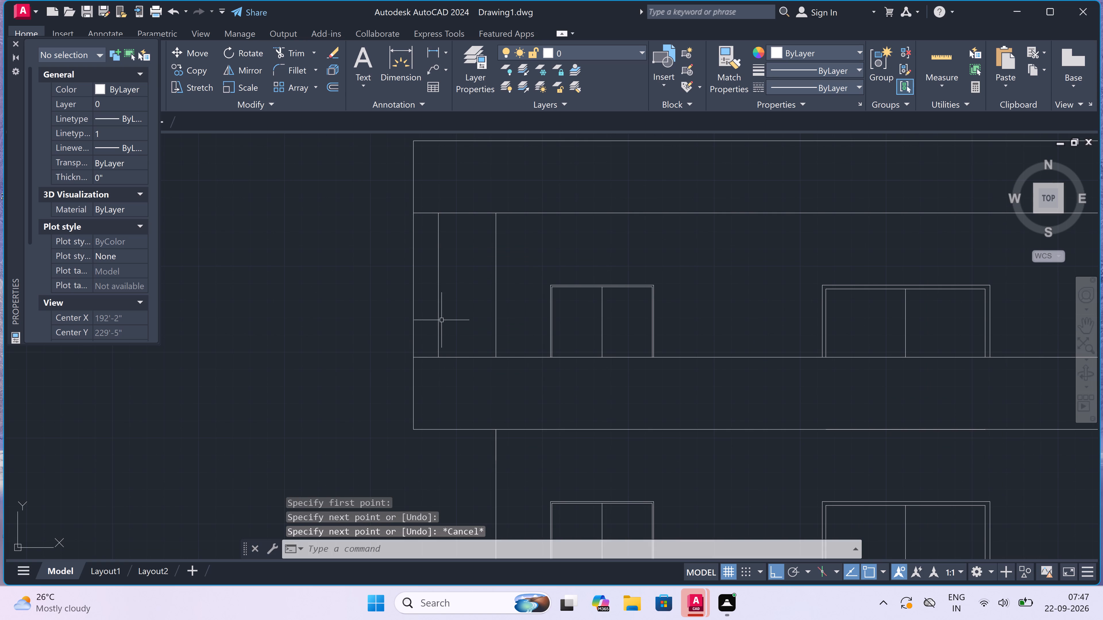
click(497, 231)
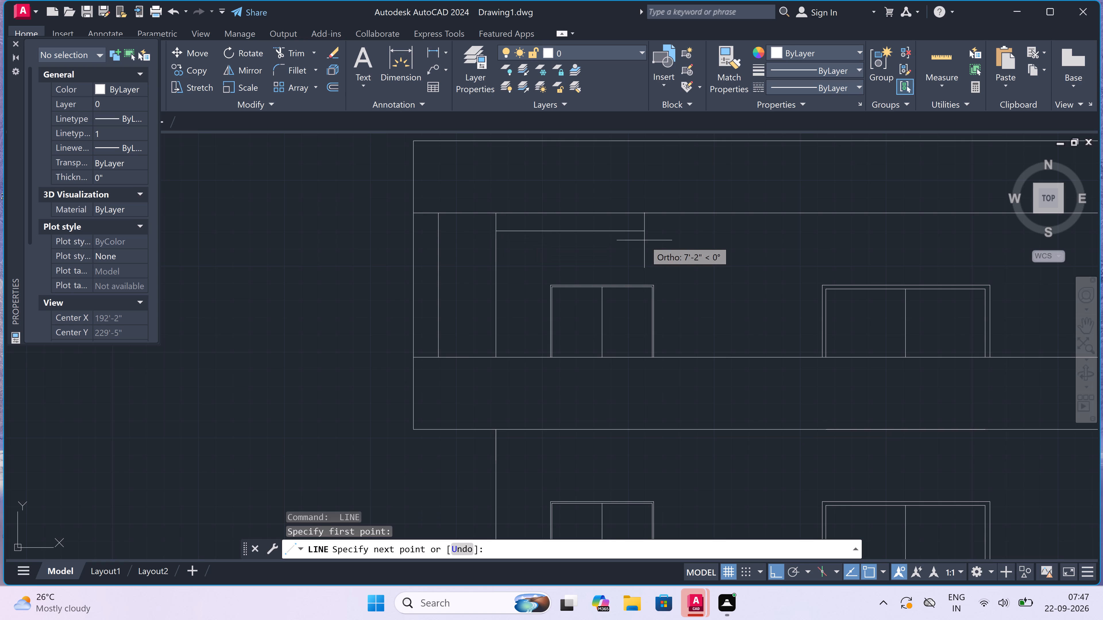
scroll(646, 241, down, 4)
scroll(740, 245, up, 1)
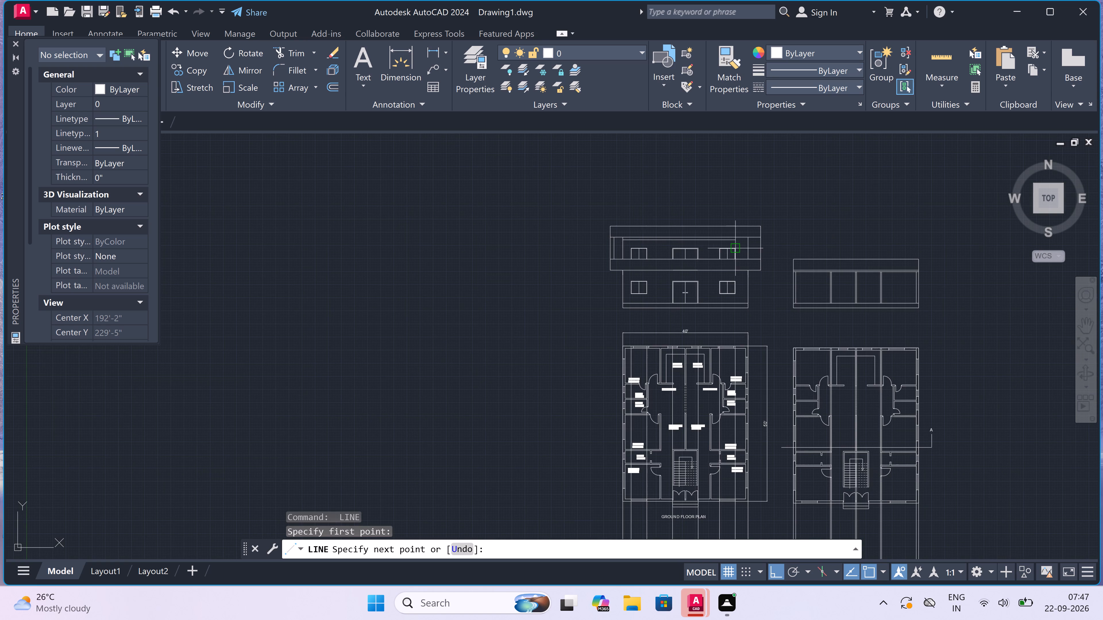
scroll(740, 245, up, 2)
scroll(765, 222, up, 3)
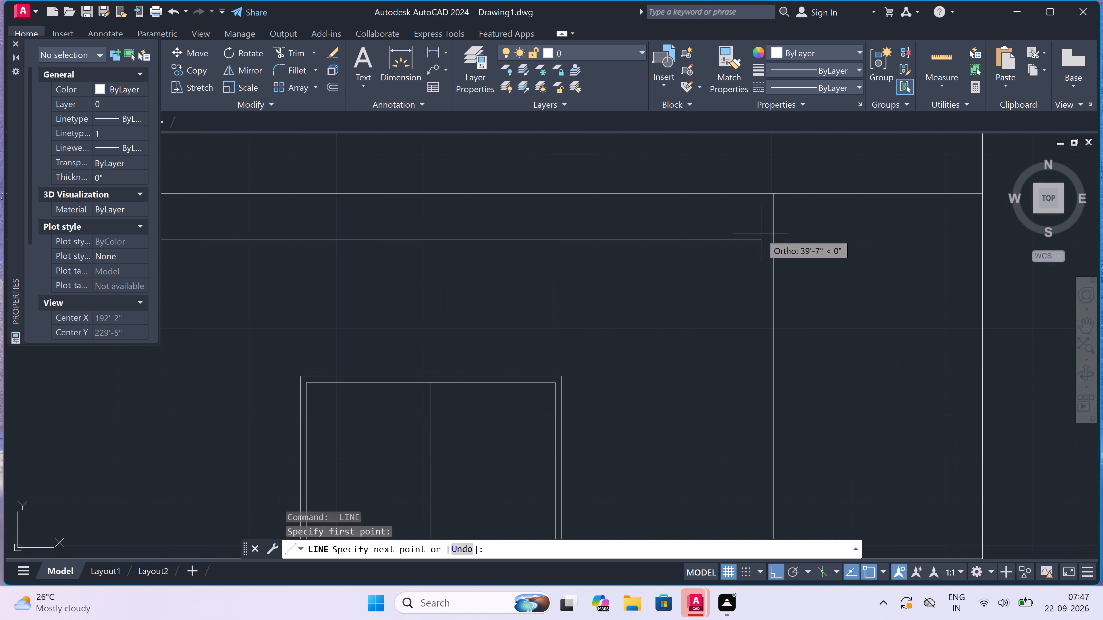
scroll(764, 236, up, 2)
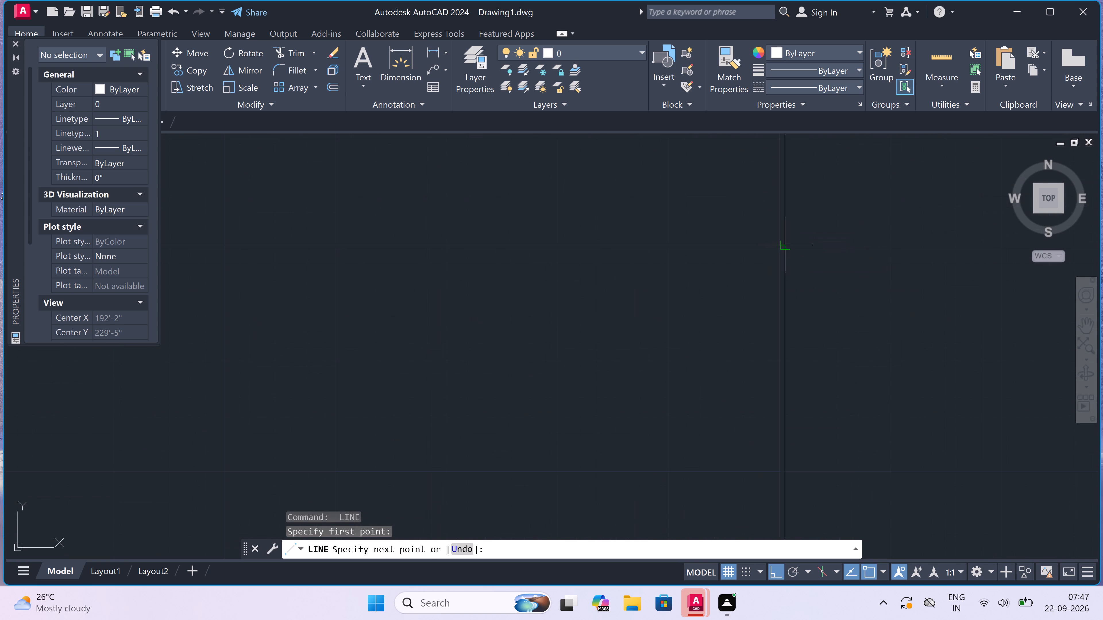
click(784, 243)
key(Escape)
Draw a vertical line in the upper storey's right projection from the roof parapet's bottom line to the balcony parapet's top line.
scroll(767, 230, down, 3)
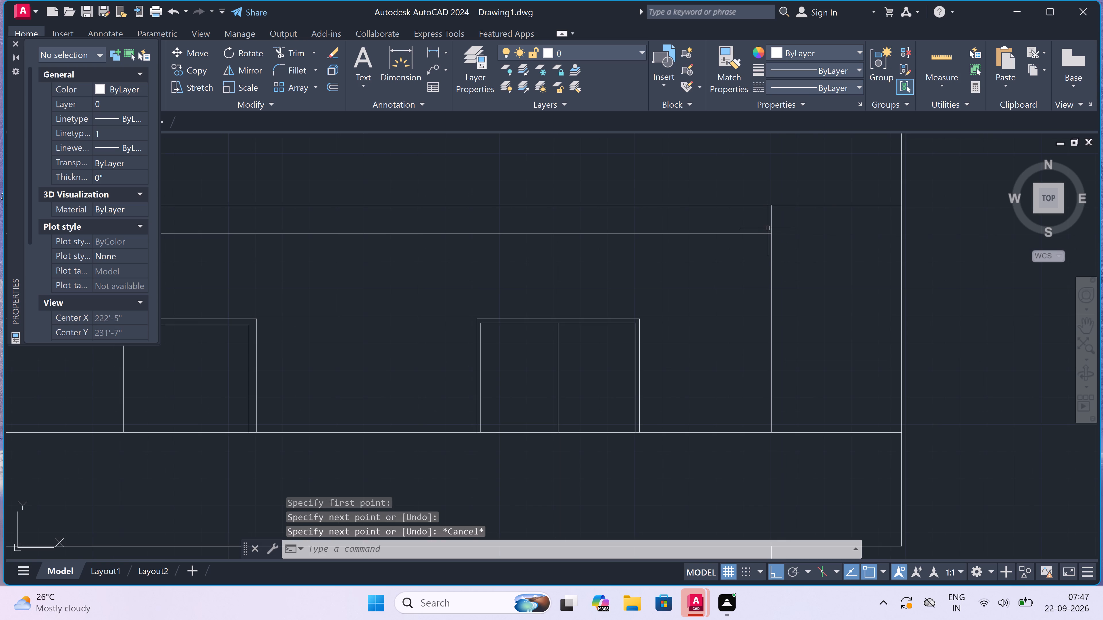
key(space)
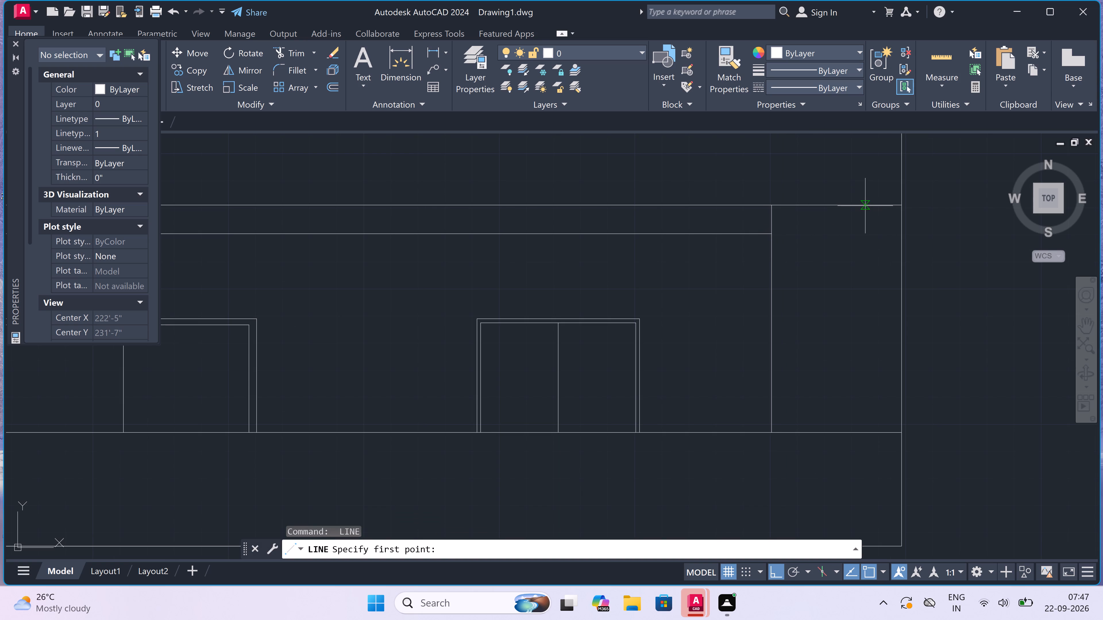
click(869, 205)
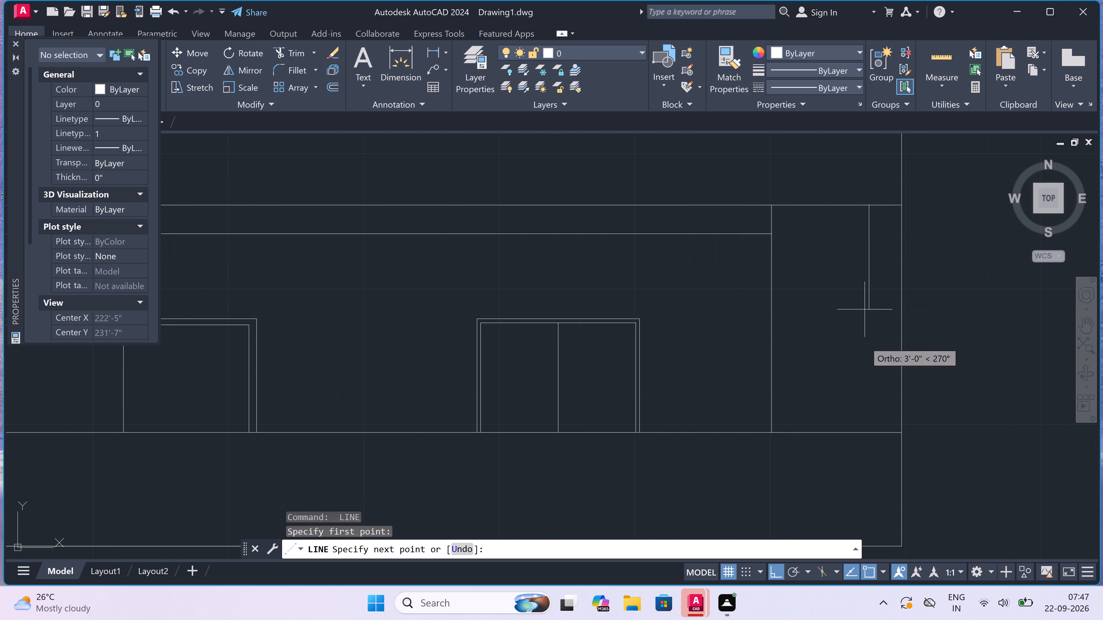
click(867, 429)
key(Escape)
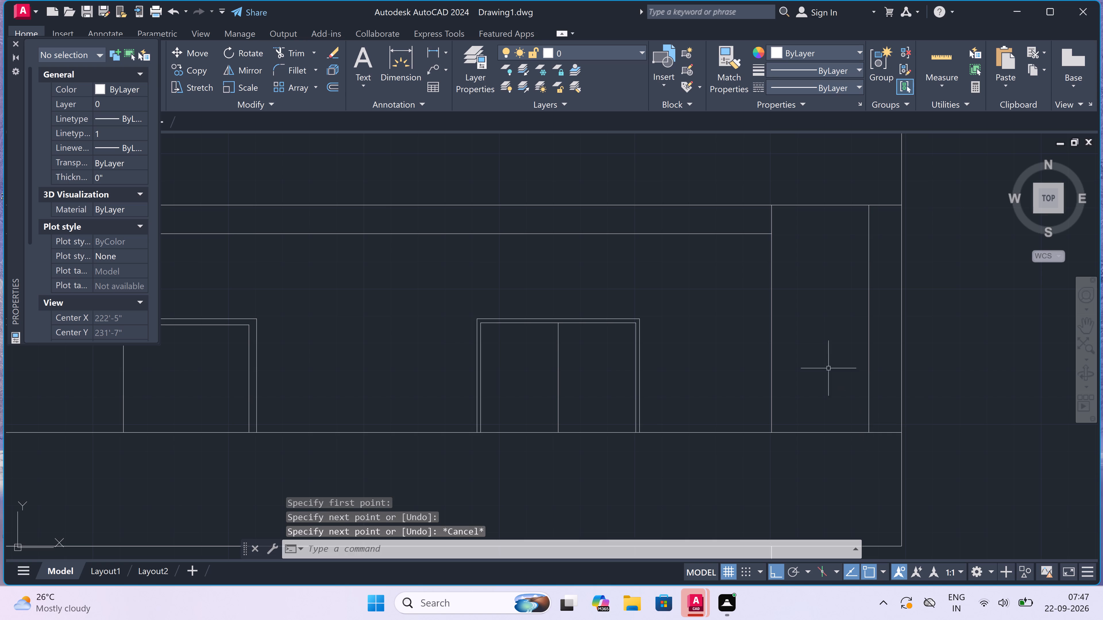
With ortho off, draw a sloping line from the new horizontal line's right end to the top of the right projection's vertical line.
key(space)
click(770, 233)
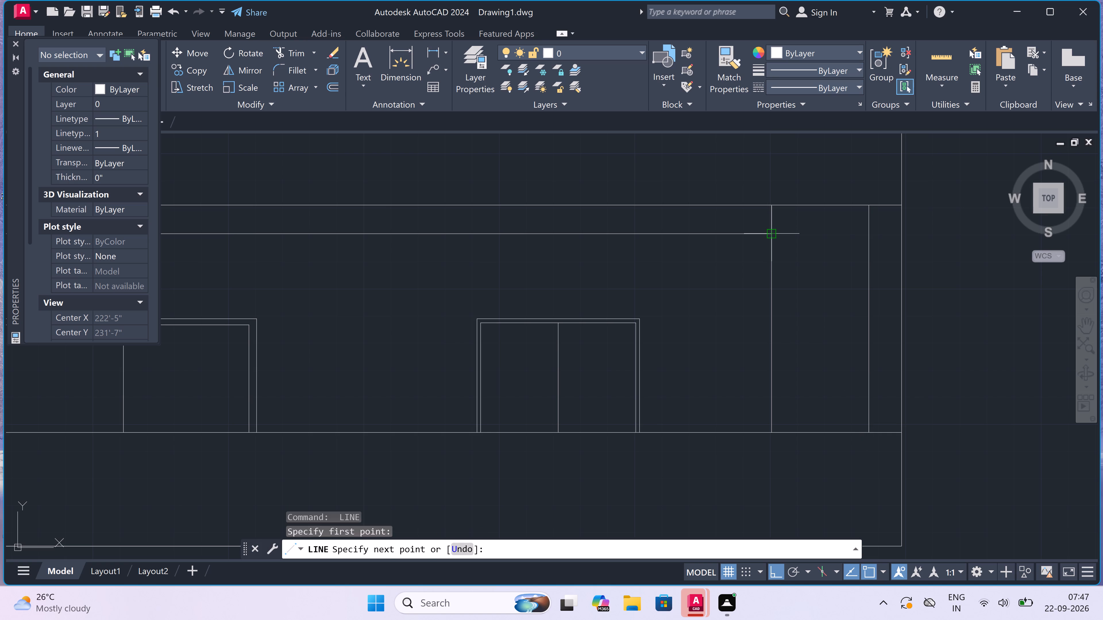
key(F8)
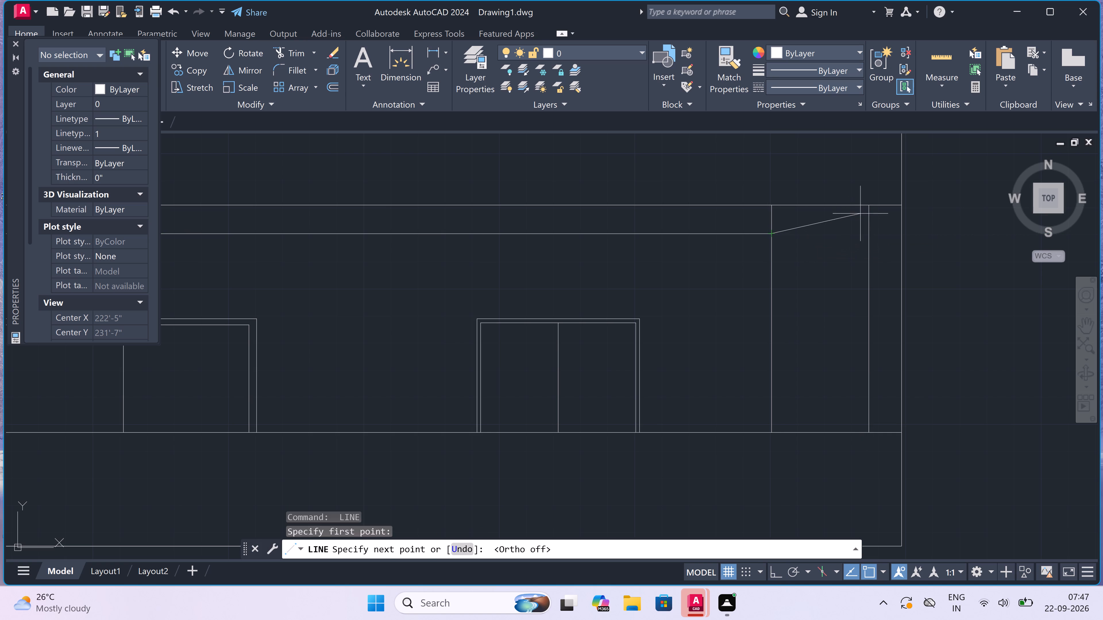
click(871, 203)
key(Escape)
Trim the upper storey's right wall line above the horizontal line under the roof parapet.
scroll(871, 204, down, 2)
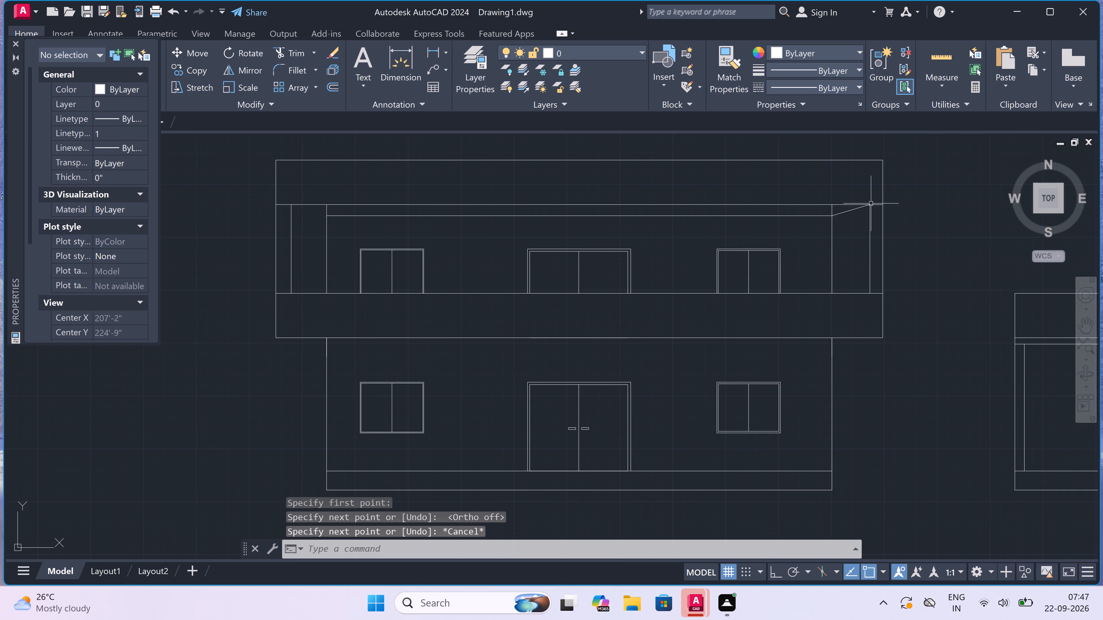
scroll(871, 204, up, 2)
text(TR)
key(space)
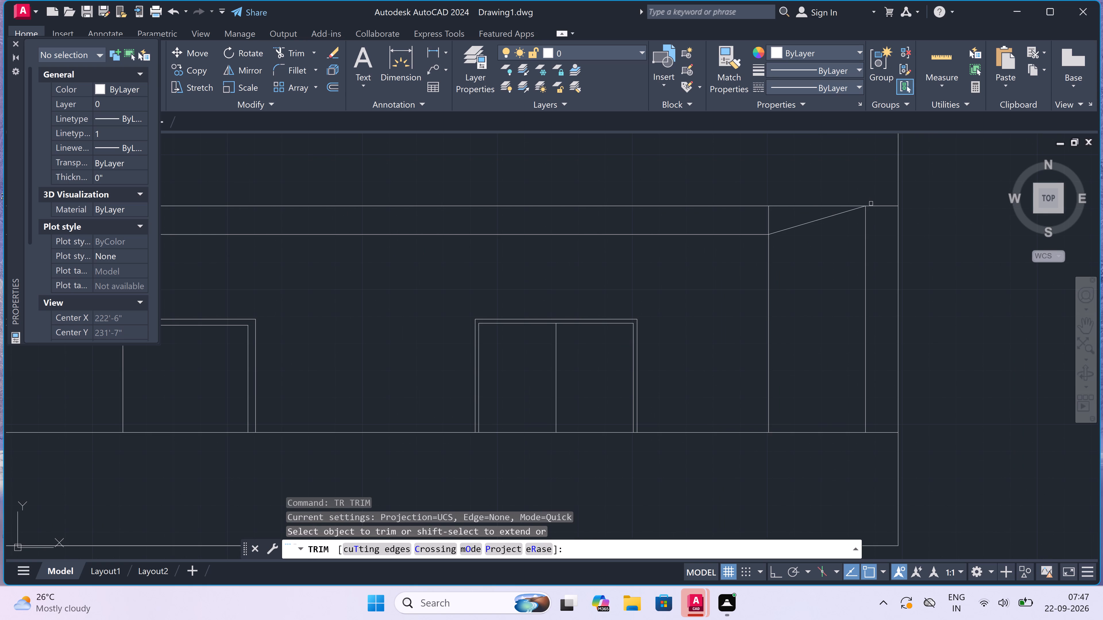
scroll(780, 211, up, 3)
click(780, 211)
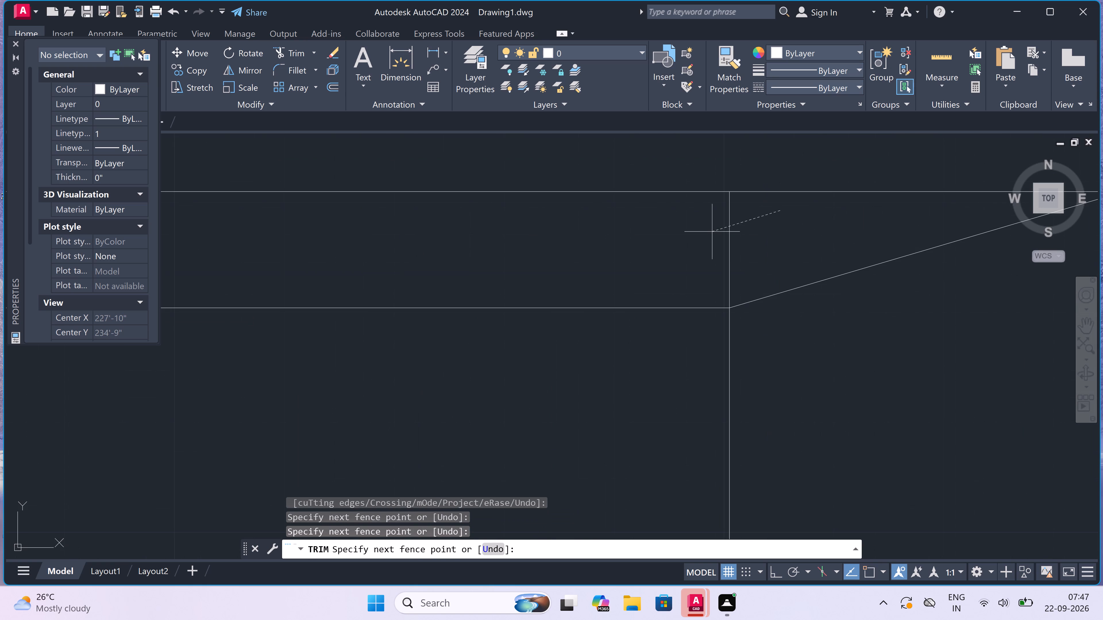
click(712, 232)
key(Escape)
Trim the upper storey's left wall line above the horizontal line under the roof parapet.
scroll(712, 232, down, 2)
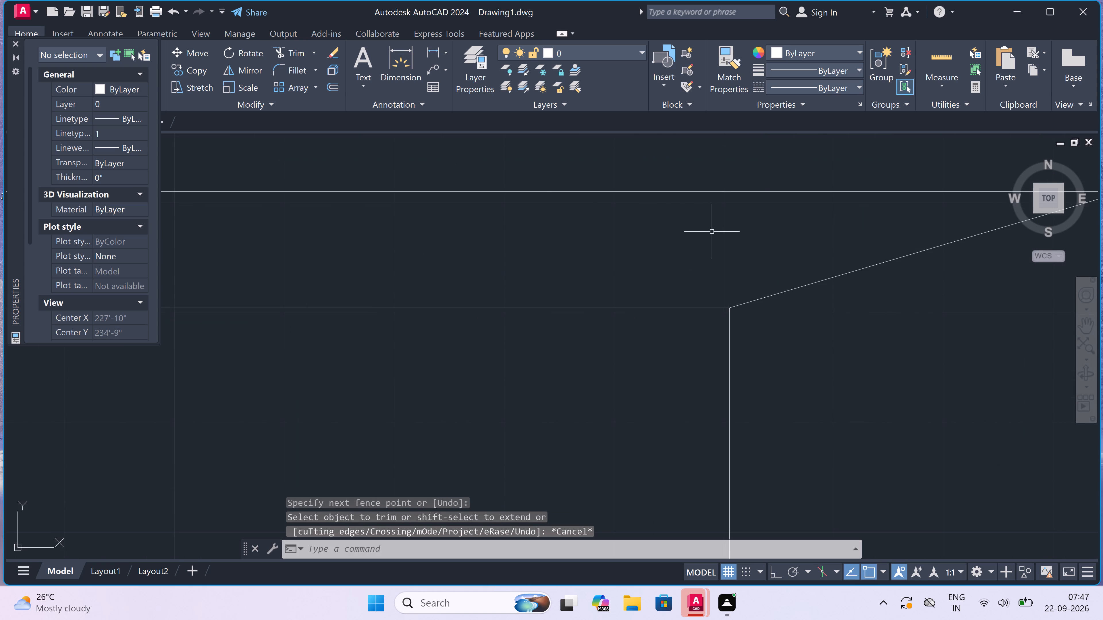
scroll(712, 232, down, 5)
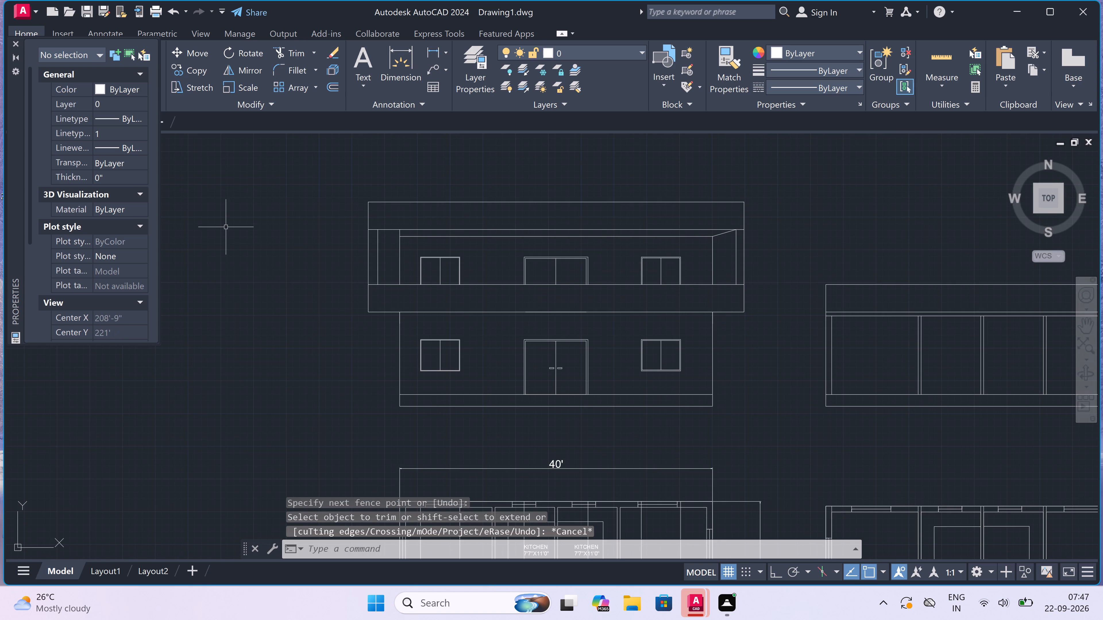
scroll(358, 222, up, 3)
key(space)
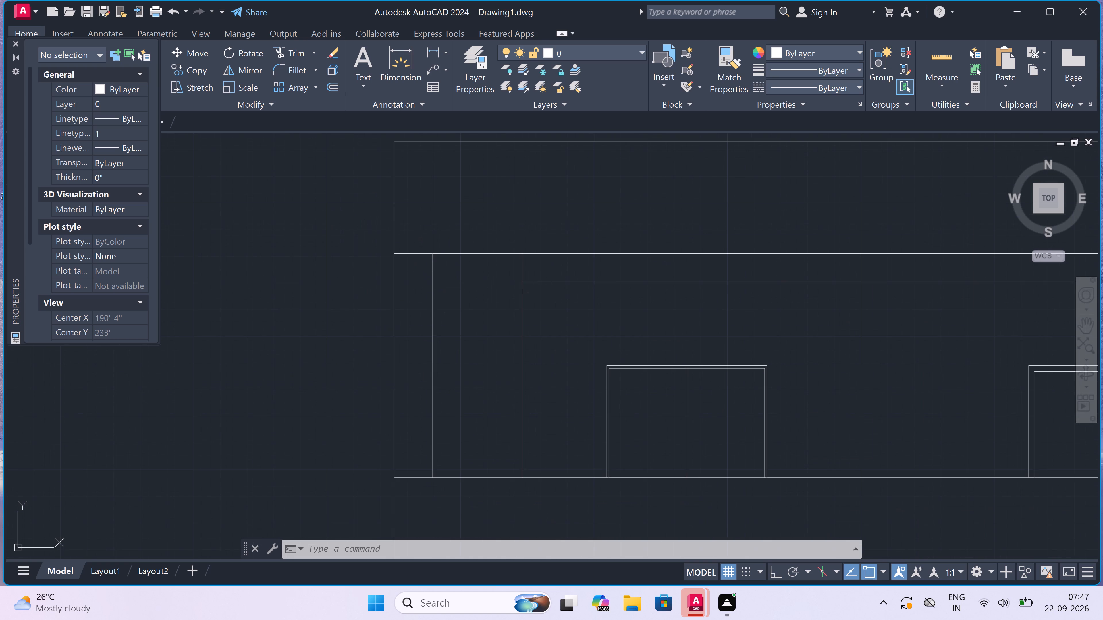
scroll(527, 270, up, 3)
click(527, 269)
click(491, 269)
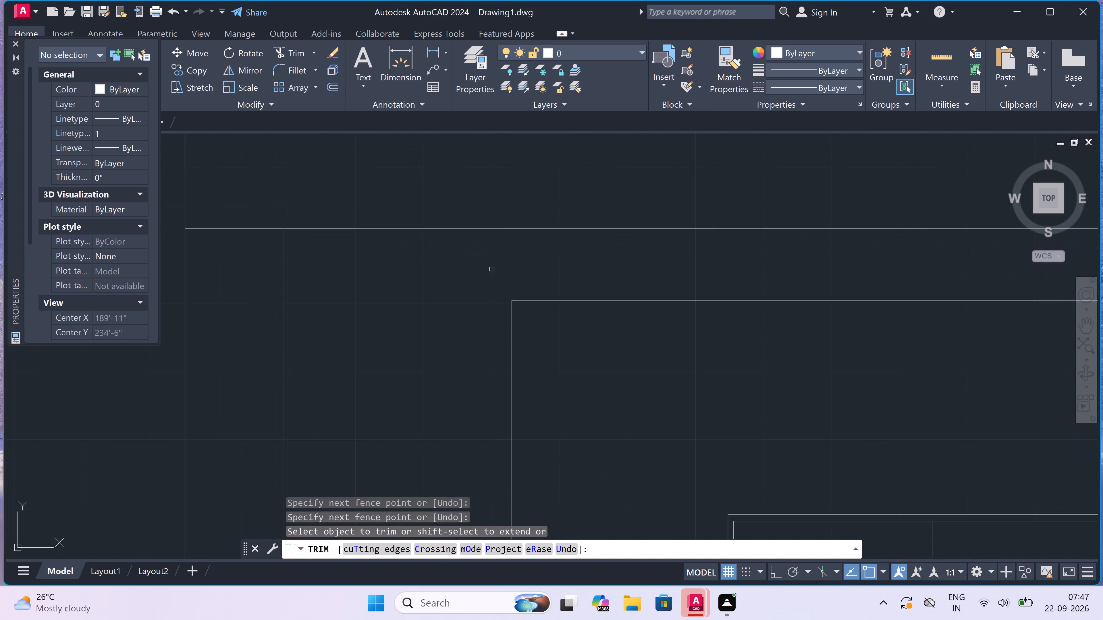
key(Escape)
Draw a sloping line from the left end of the horizontal line under the roof parapet to the top of the left projection's vertical line.
key(l)
key(space)
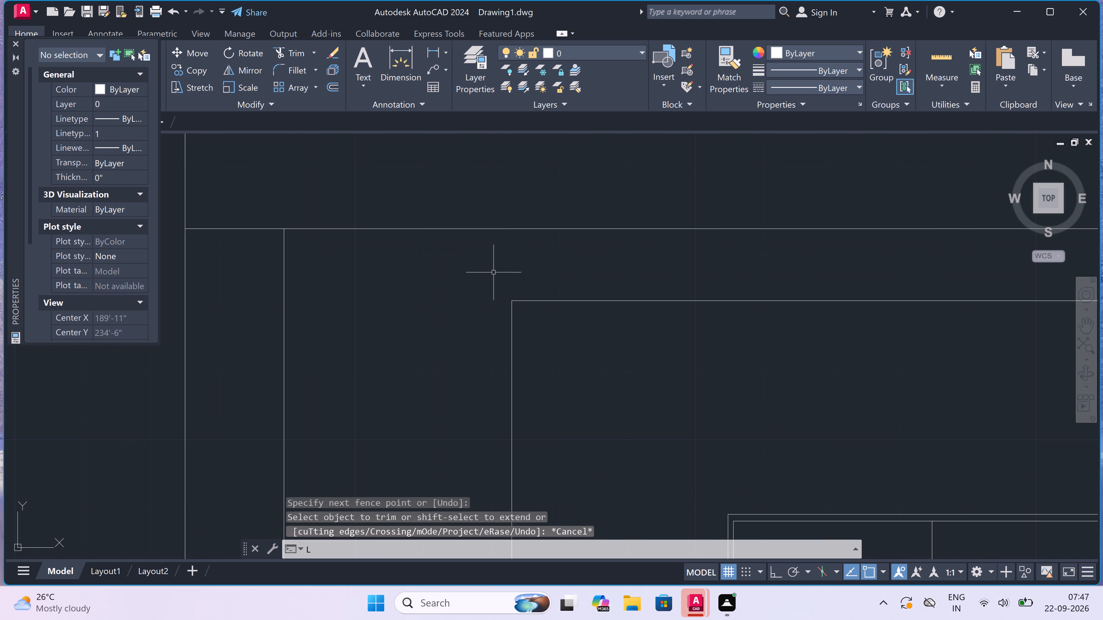
click(508, 299)
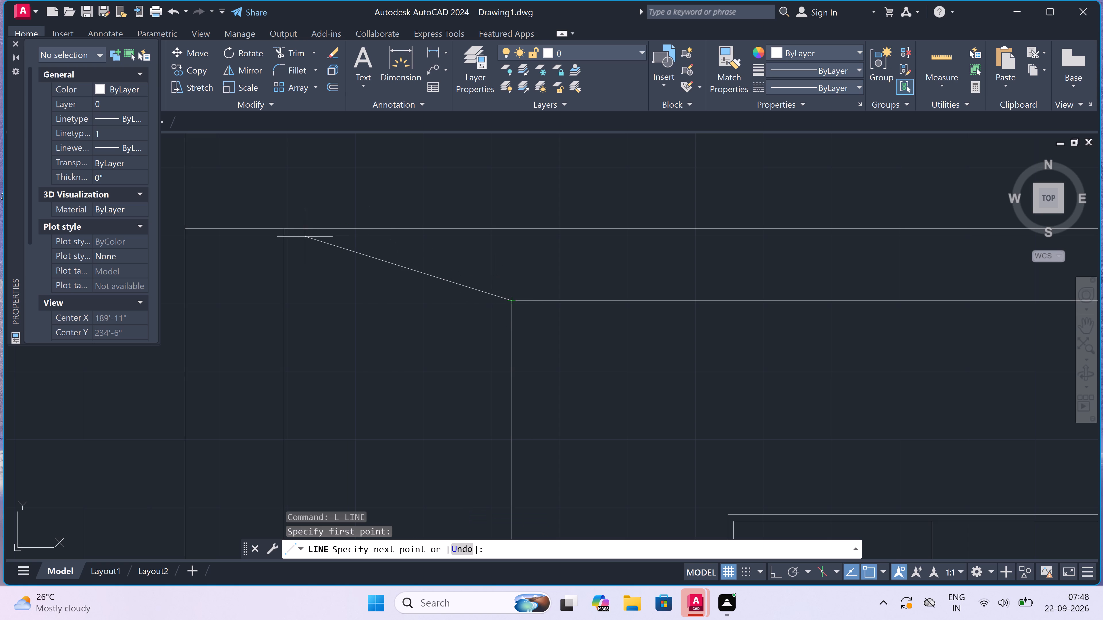
click(280, 231)
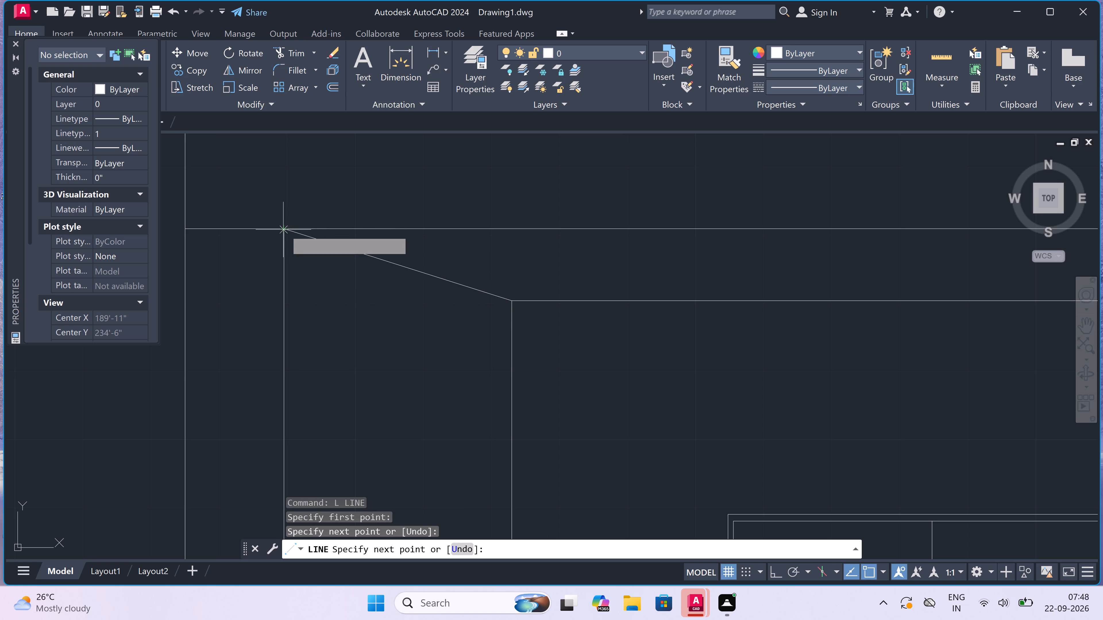
key(Escape)
Copy the section's walls, slab and parapet upward from the plinth top line's left end to the slab top line's left end.
scroll(423, 236, down, 5)
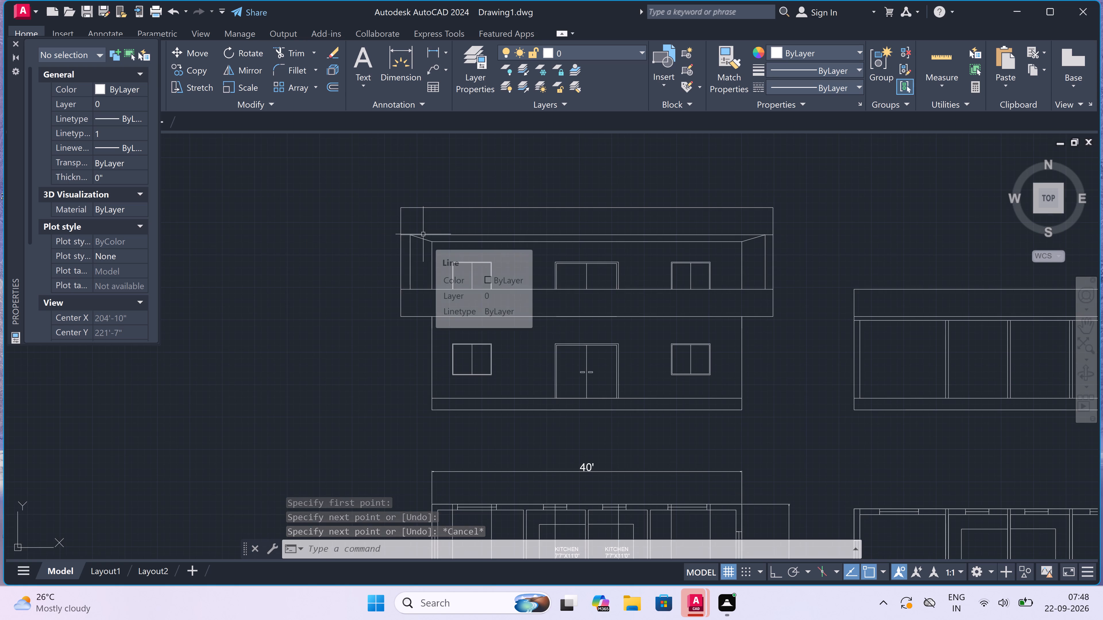
scroll(423, 234, down, 3)
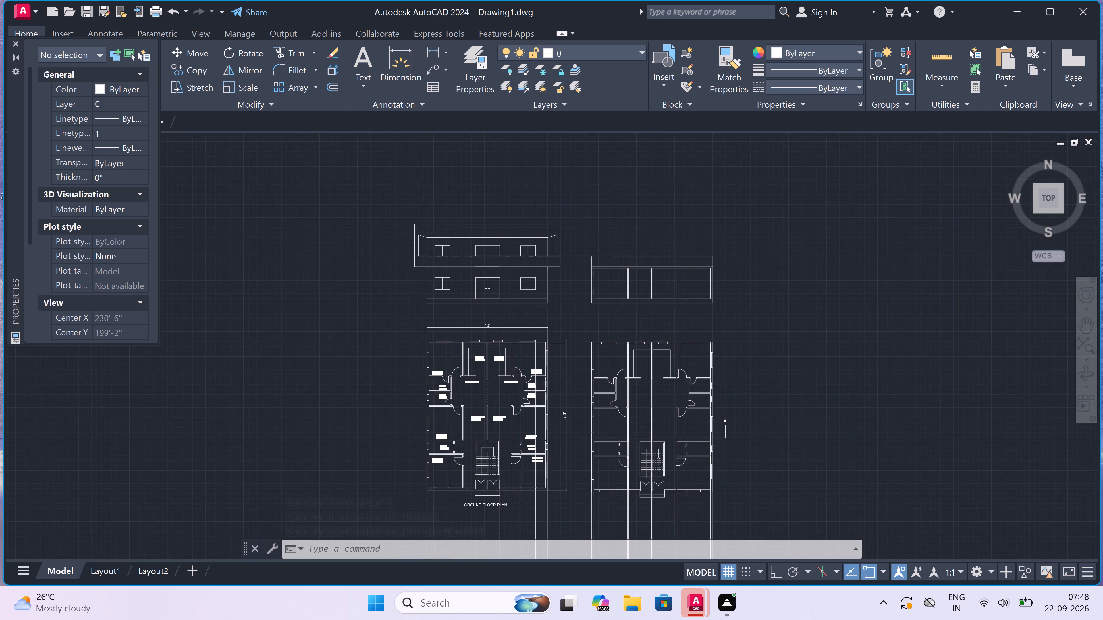
scroll(564, 241, up, 2)
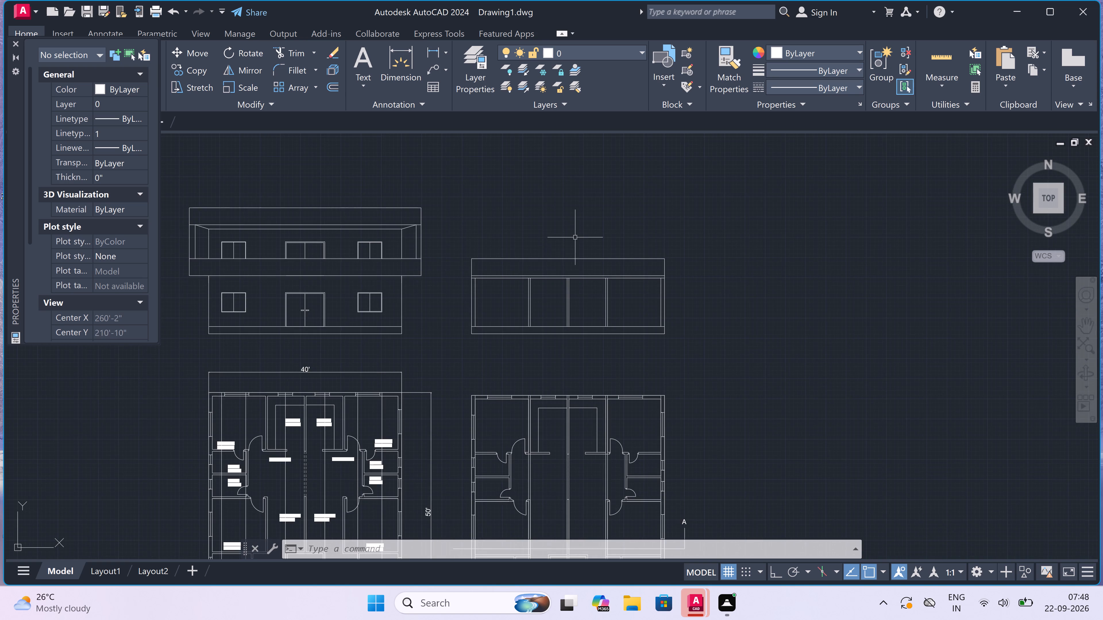
scroll(576, 237, up, 2)
scroll(608, 240, down, 1)
click(758, 249)
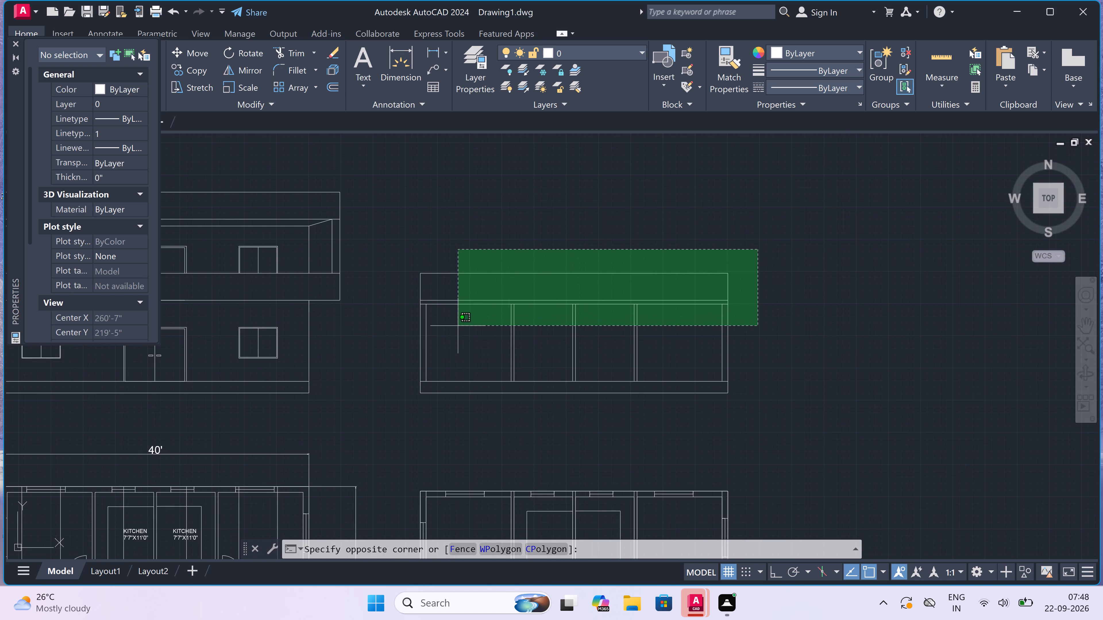
click(382, 355)
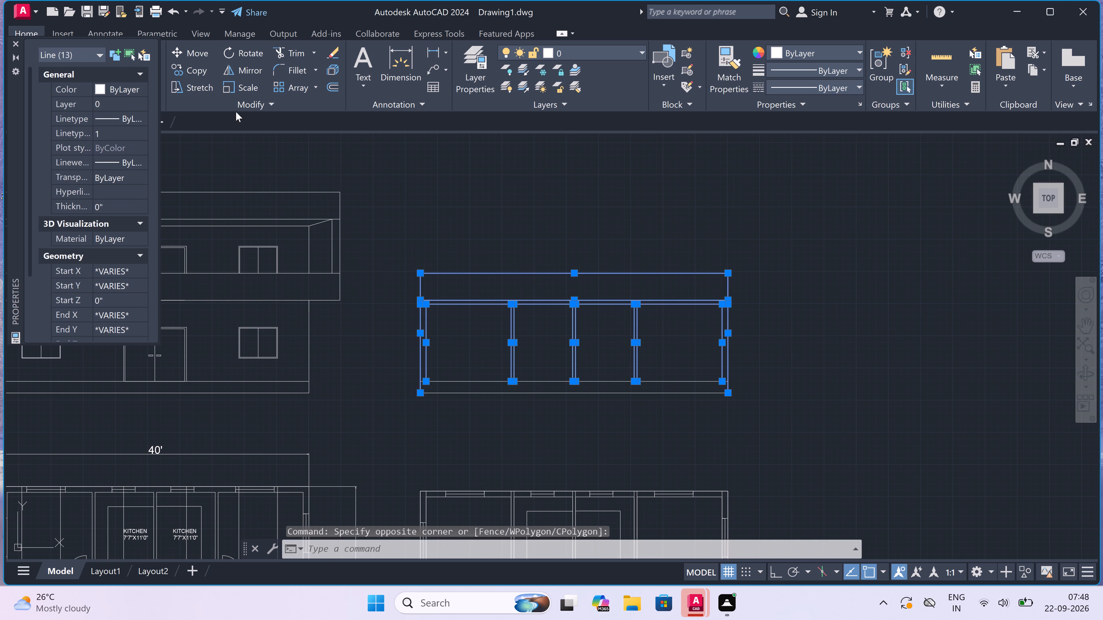
click(179, 66)
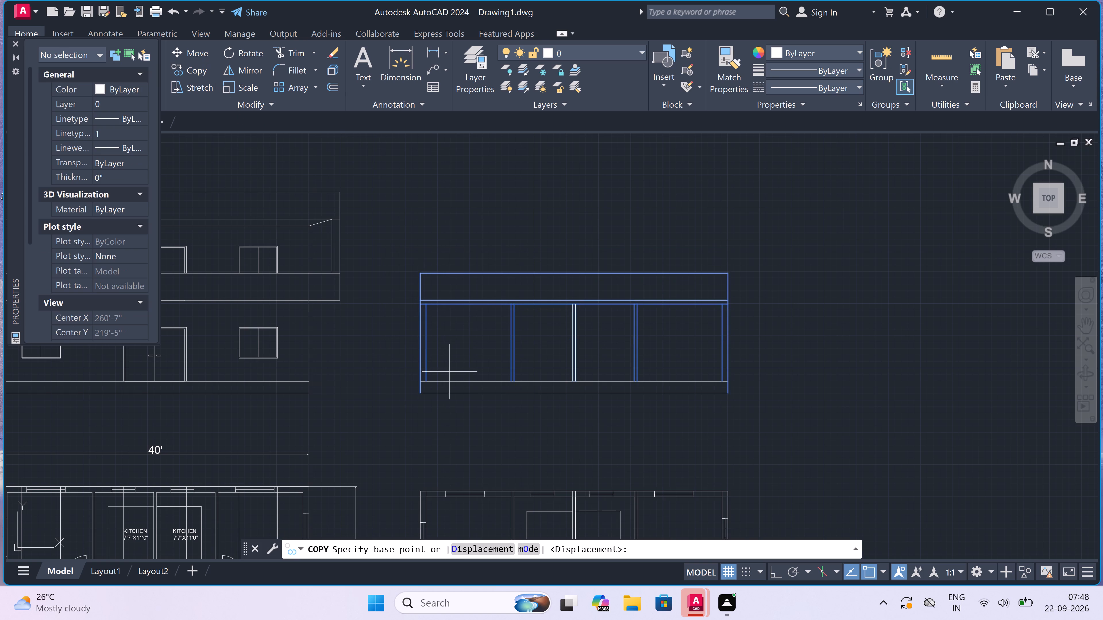
drag(417, 379, 417, 377)
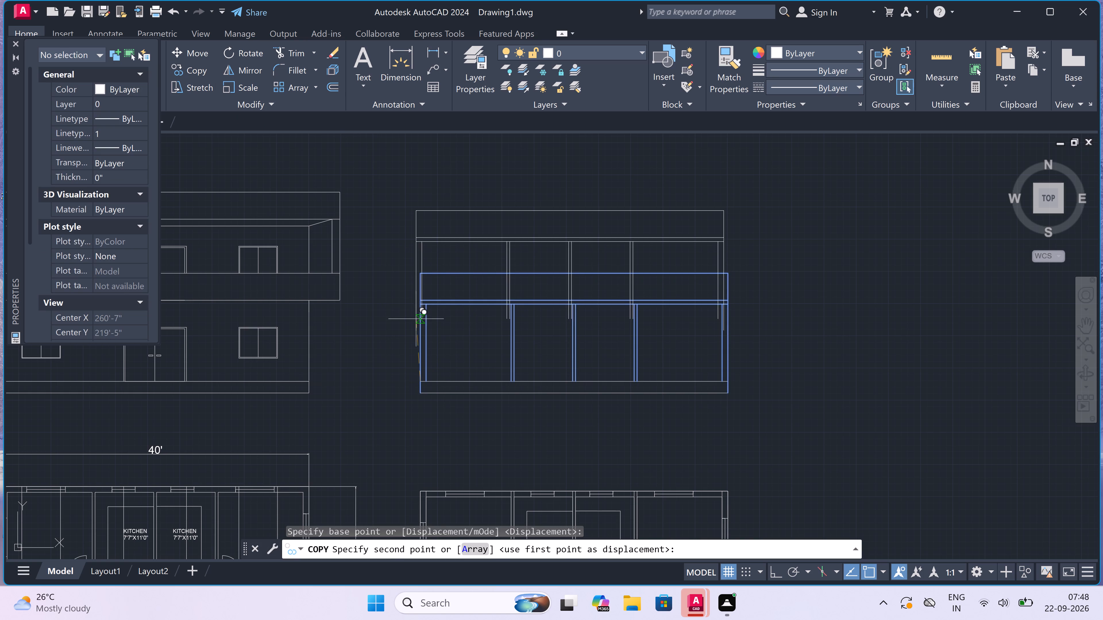
scroll(419, 297, up, 2)
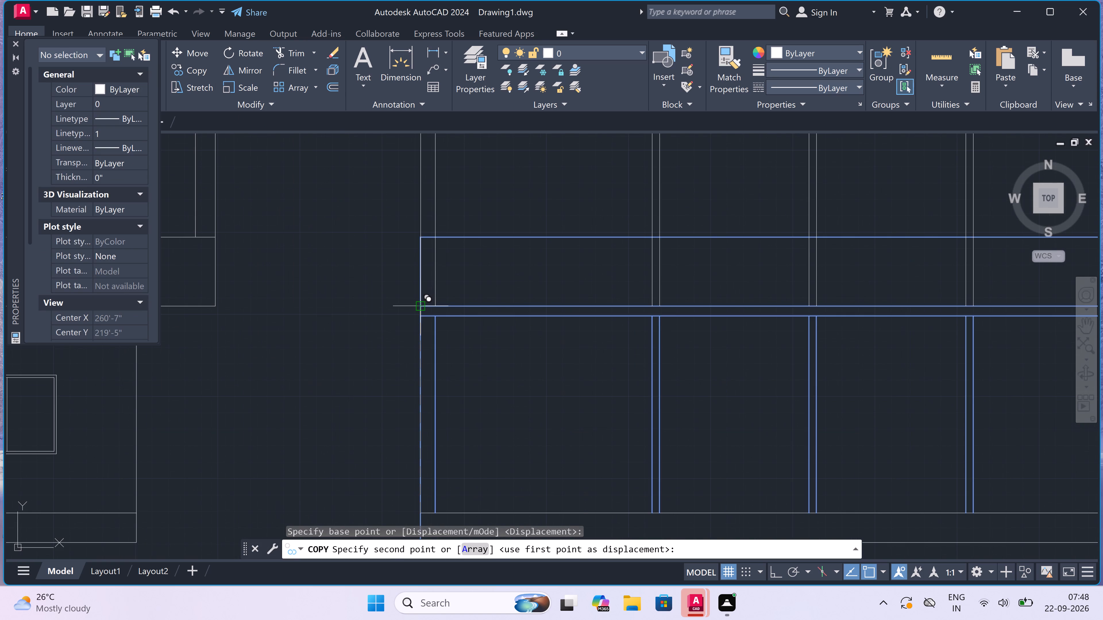
click(420, 302)
key(Escape)
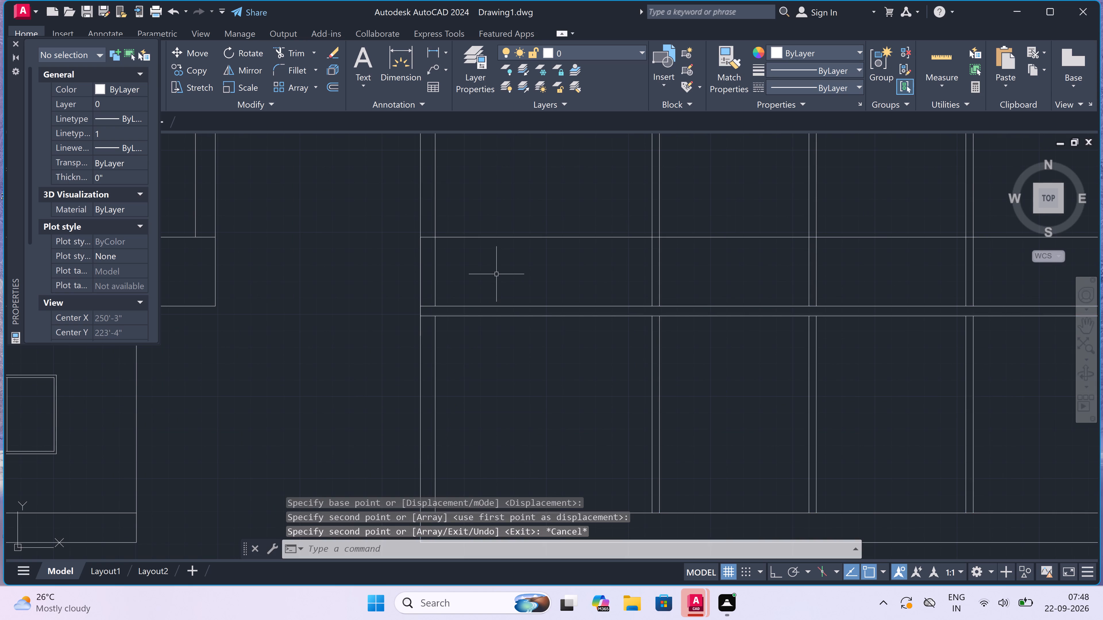
Delete the lower storey's old parapet top line crossing the section's new upper storey.
scroll(497, 274, down, 2)
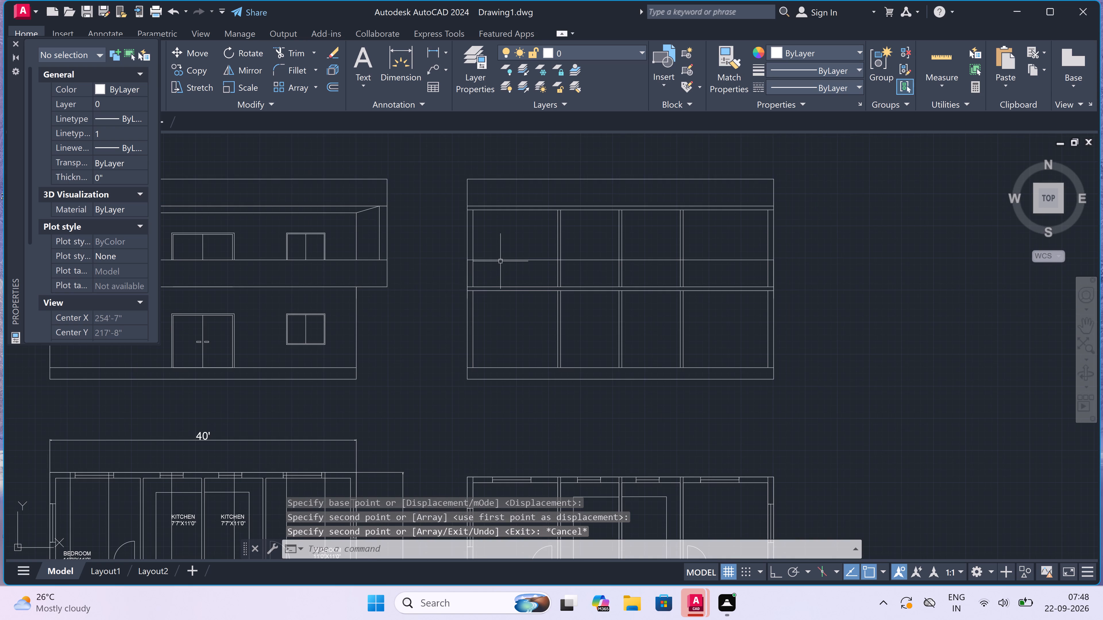
click(500, 261)
key(Delete)
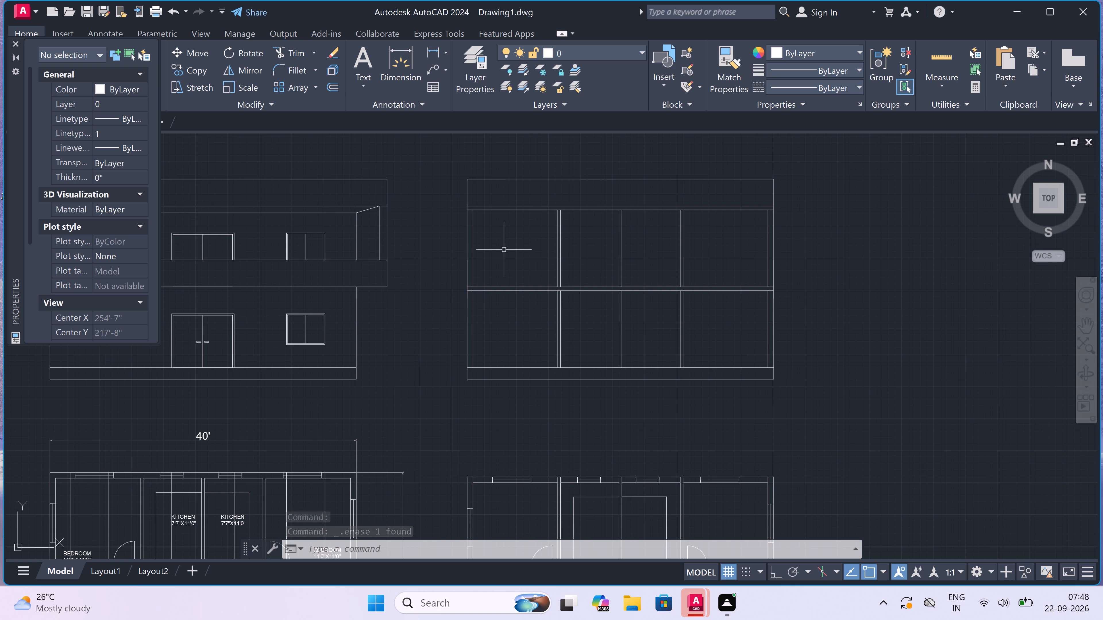
Erase all the vertical construction rays extending below both floor plans.
scroll(504, 249, down, 2)
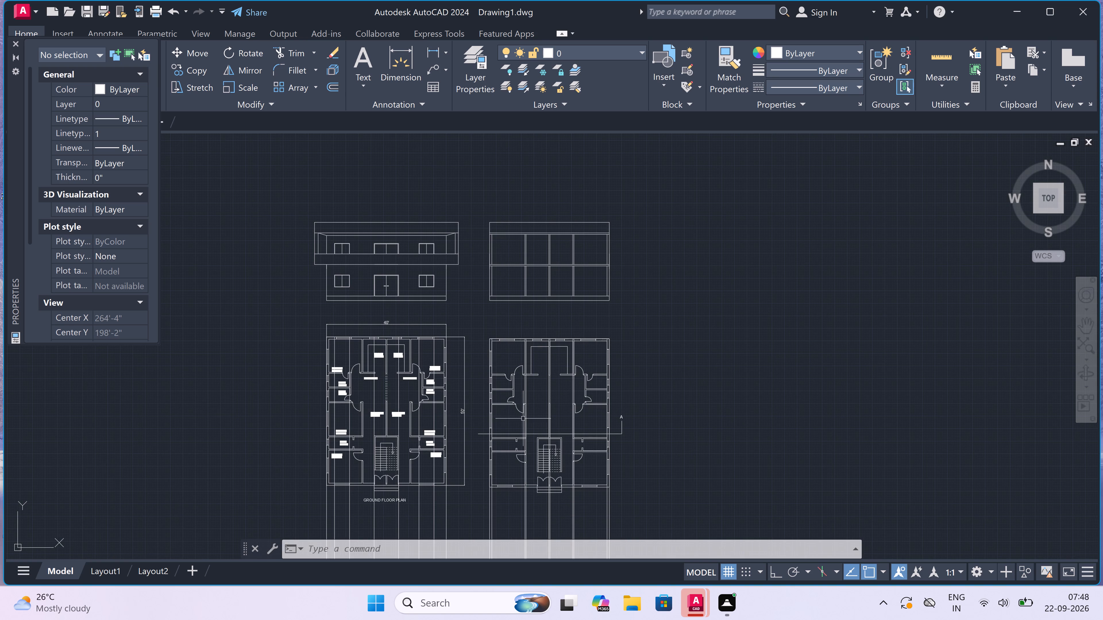
scroll(539, 454, up, 4)
scroll(539, 370, down, 1)
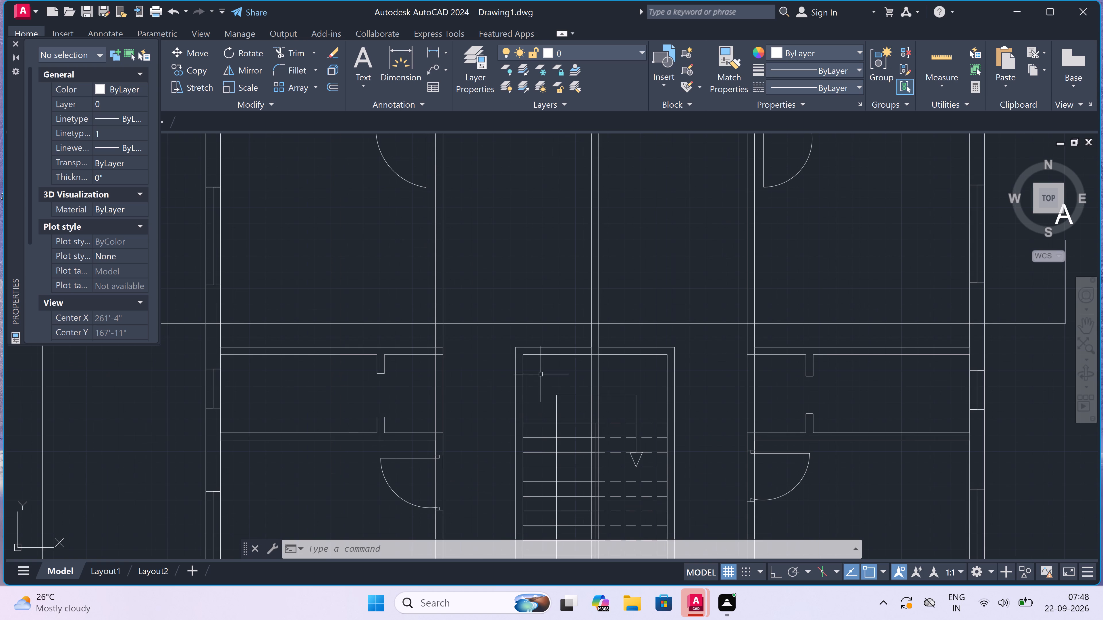
scroll(524, 319, down, 1)
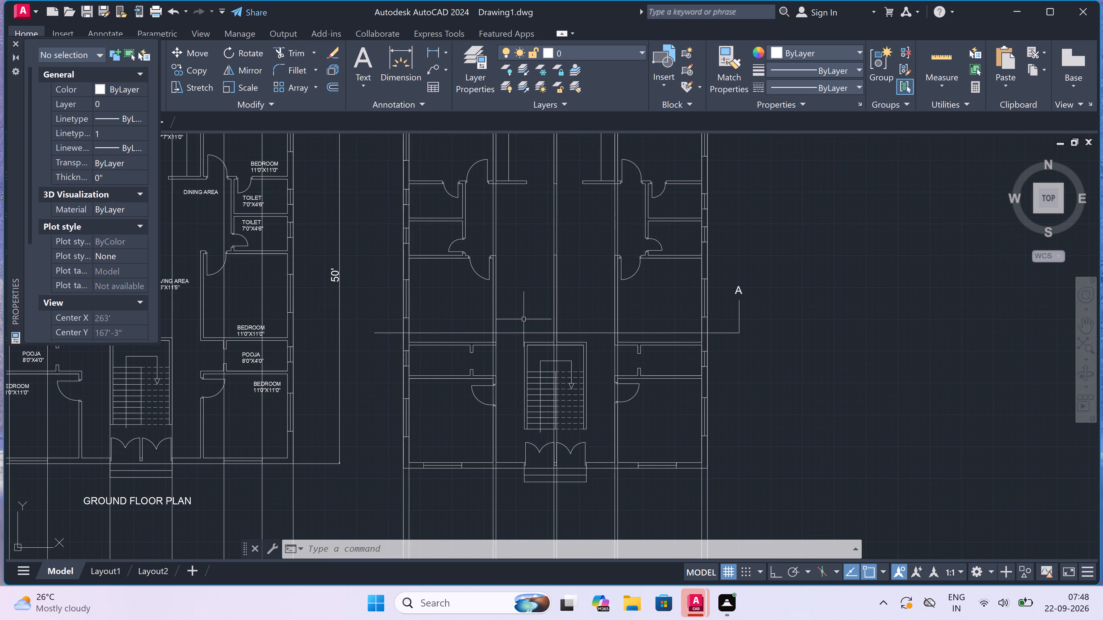
scroll(523, 319, down, 1)
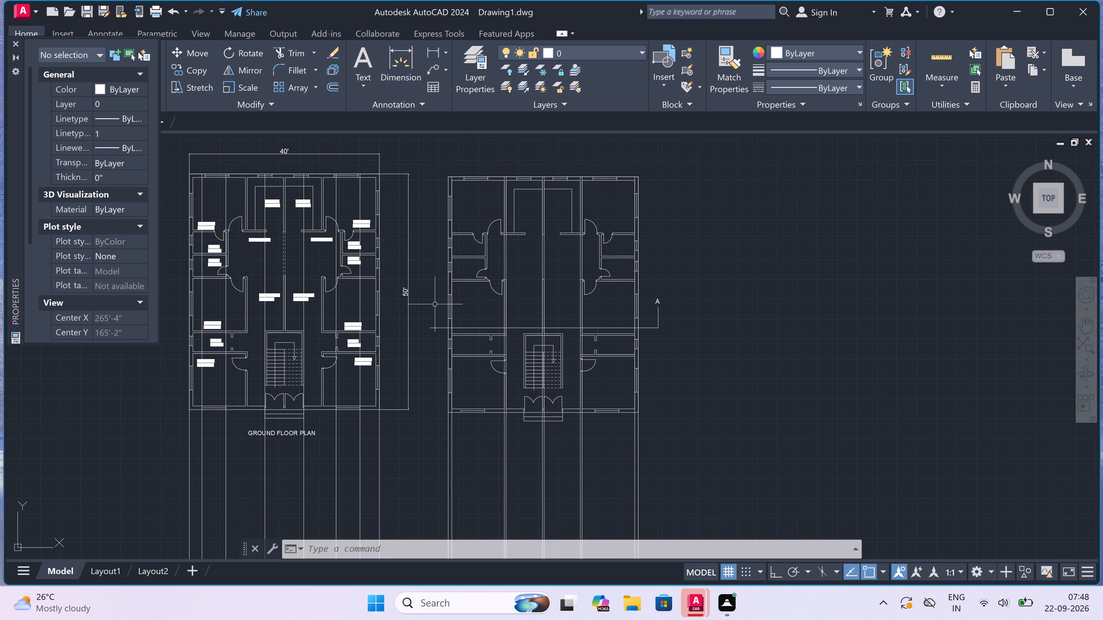
scroll(193, 285, up, 2)
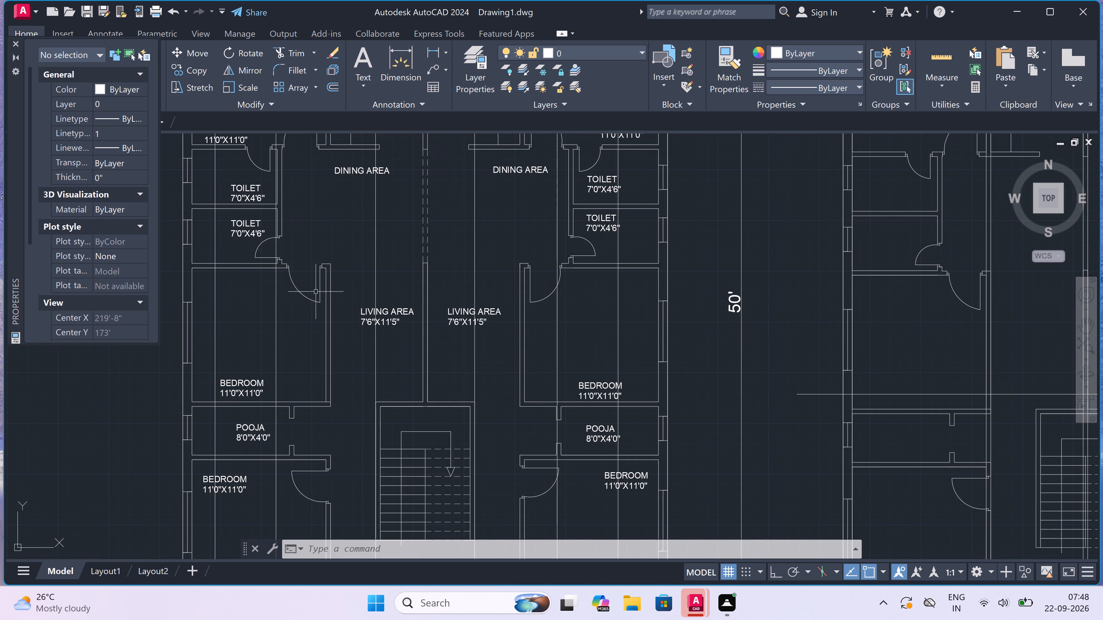
scroll(316, 292, down, 4)
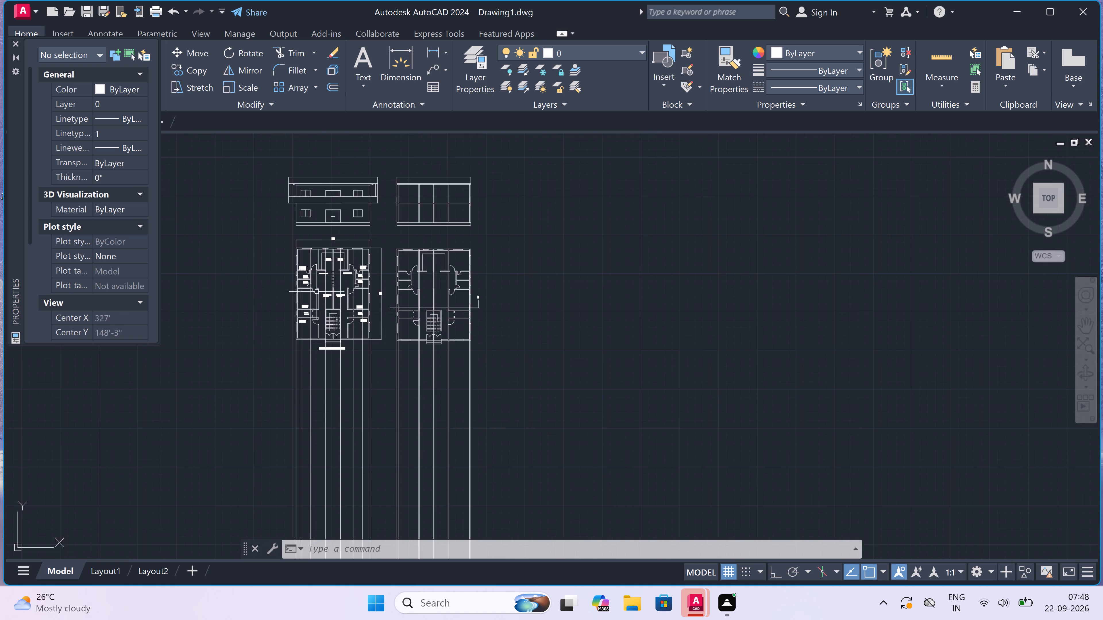
scroll(317, 292, down, 1)
scroll(293, 235, up, 3)
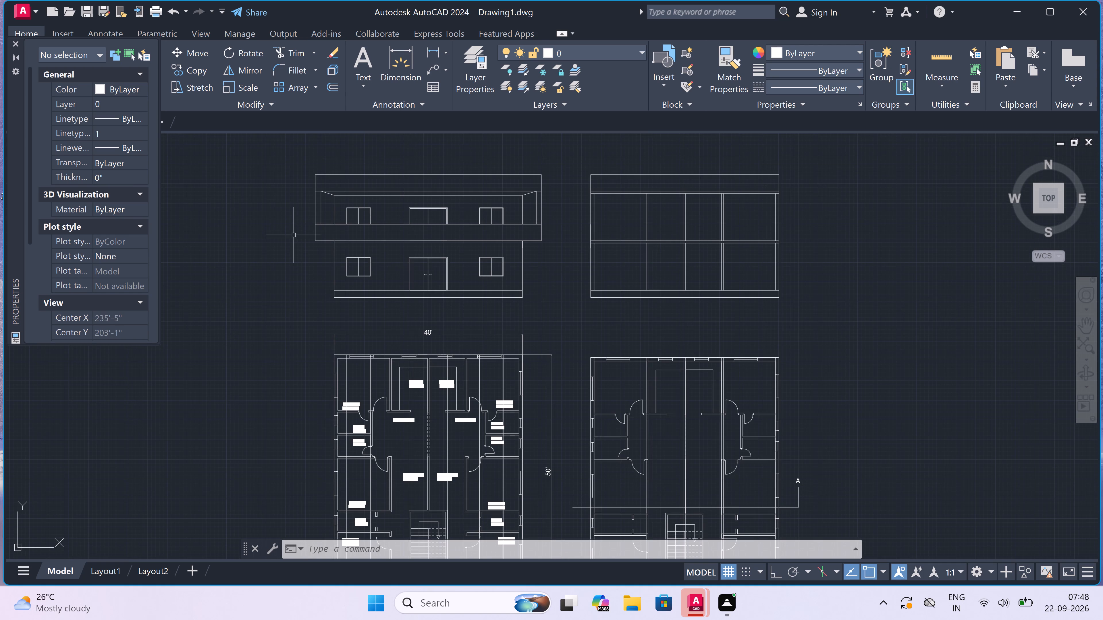
scroll(545, 235, down, 5)
scroll(504, 307, up, 3)
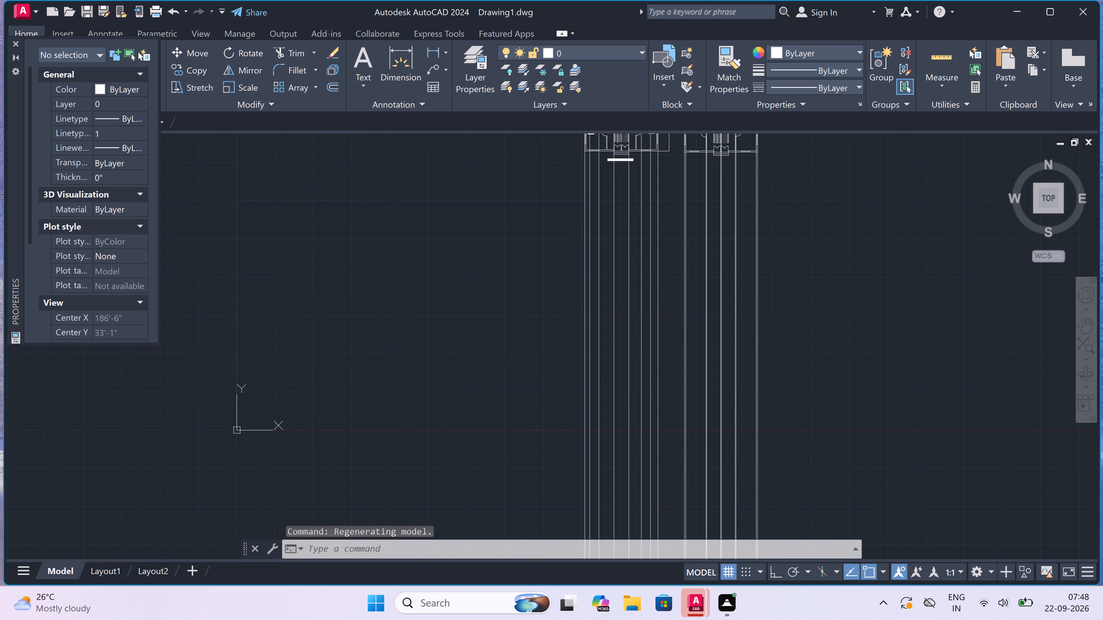
click(777, 272)
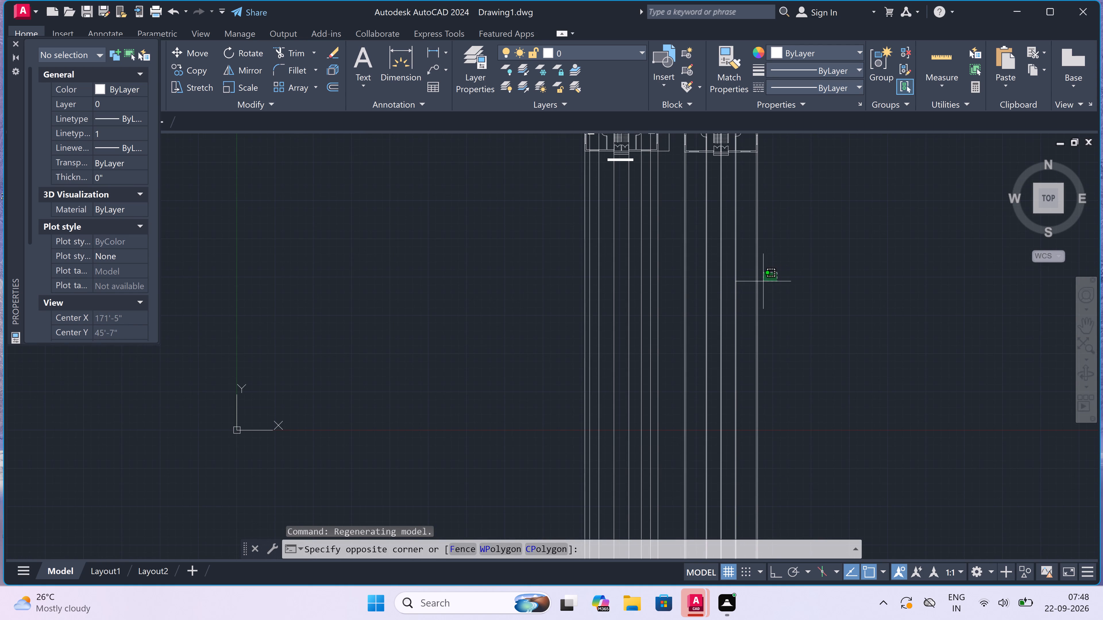
click(558, 311)
key(Delete)
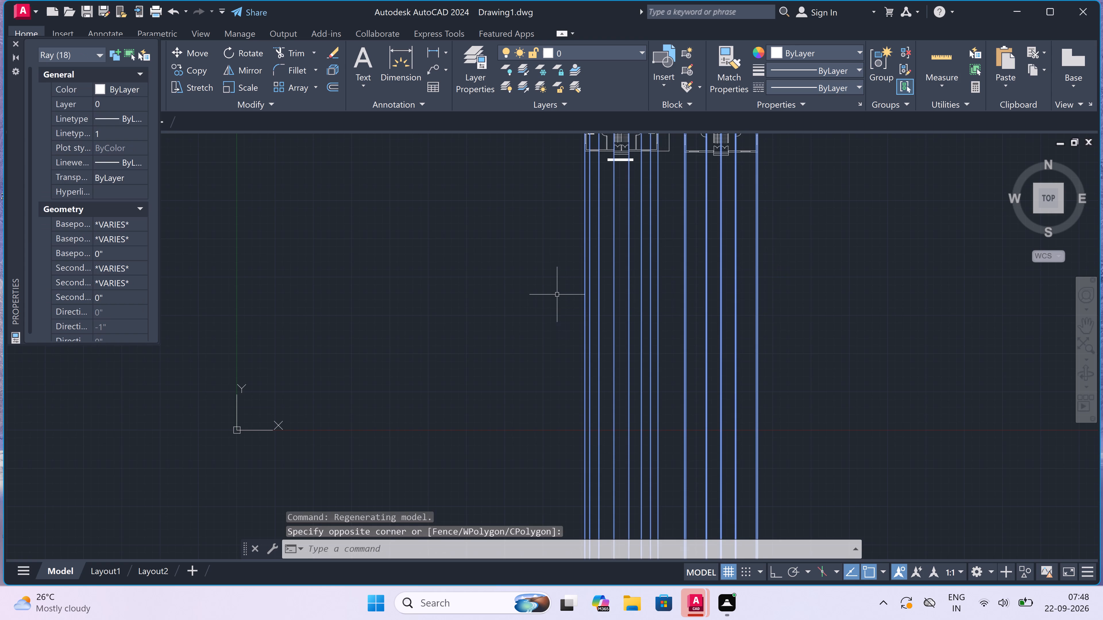
Add the multiline text "ELEVATION" beneath the two-storey elevation, above the floor plan's 40' dimension.
scroll(559, 296, down, 2)
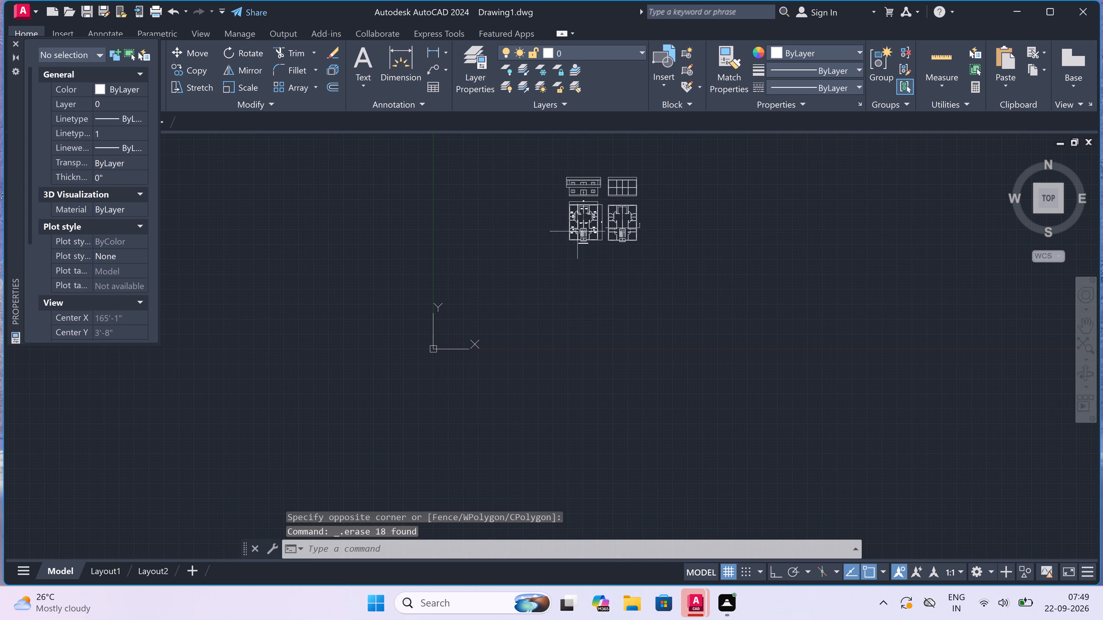
scroll(586, 199, up, 5)
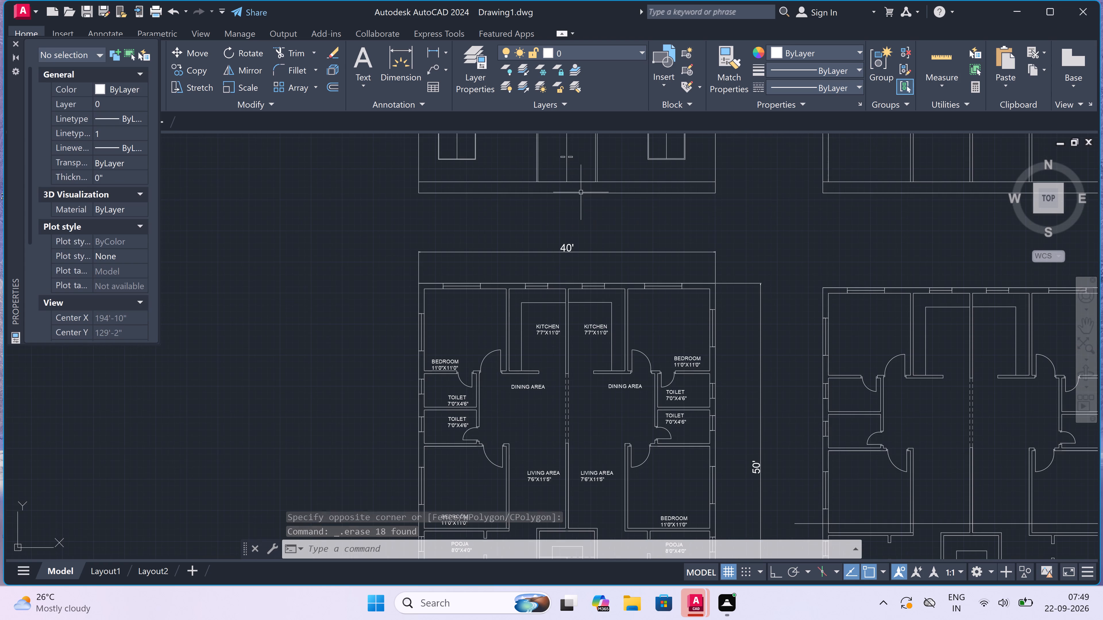
scroll(581, 194, up, 1)
text(MT)
key(space)
scroll(578, 201, up, 2)
scroll(484, 223, down, 1)
scroll(282, 232, down, 1)
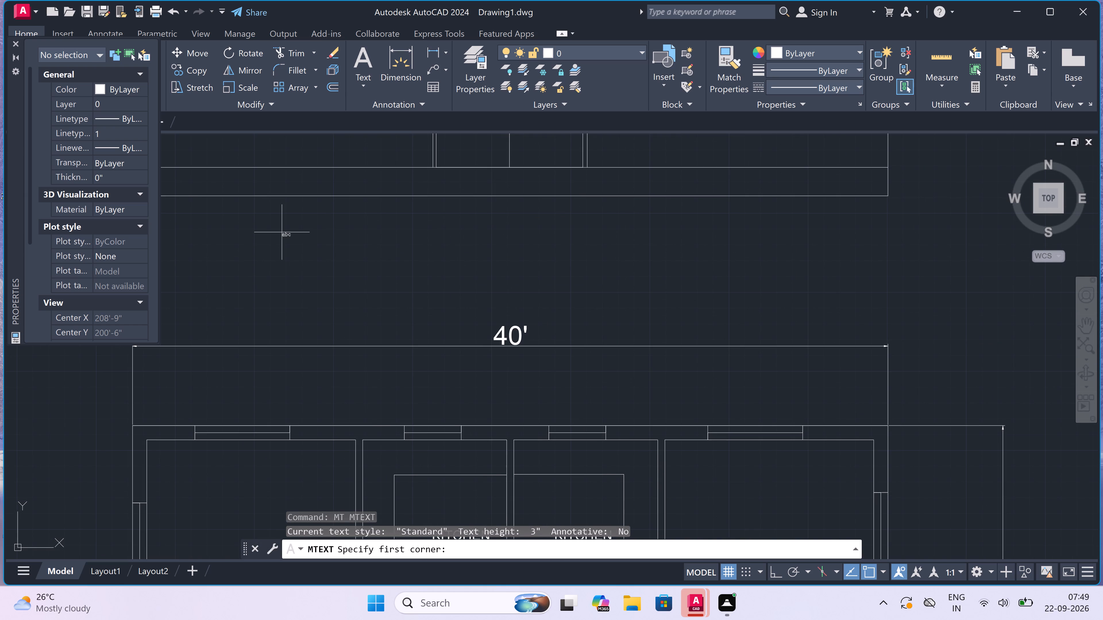
click(312, 225)
click(645, 261)
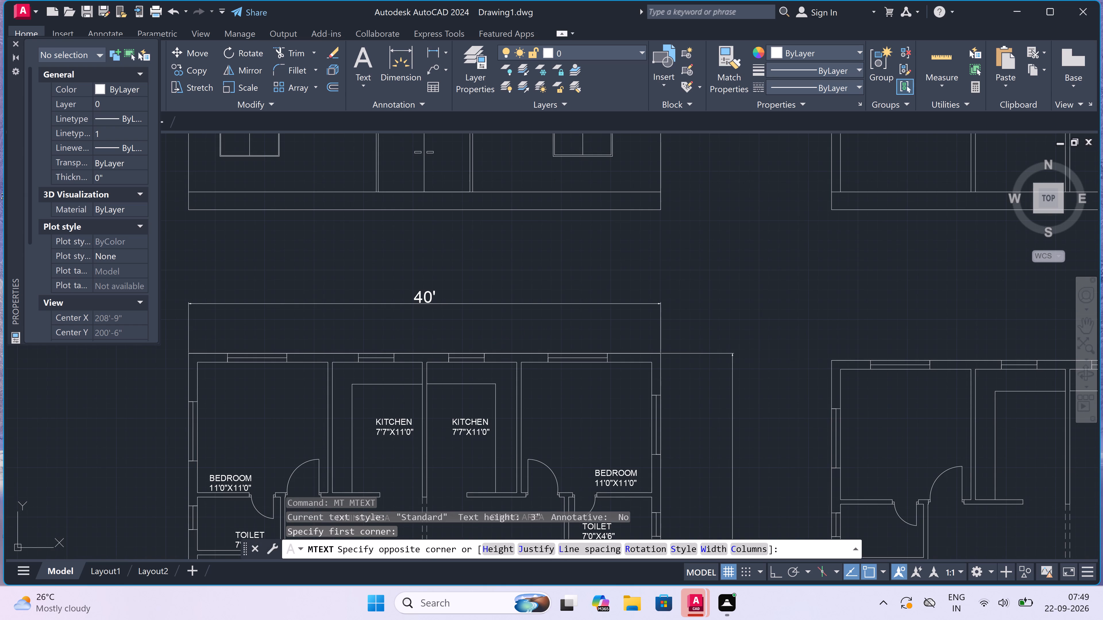
key(e)
key(l)
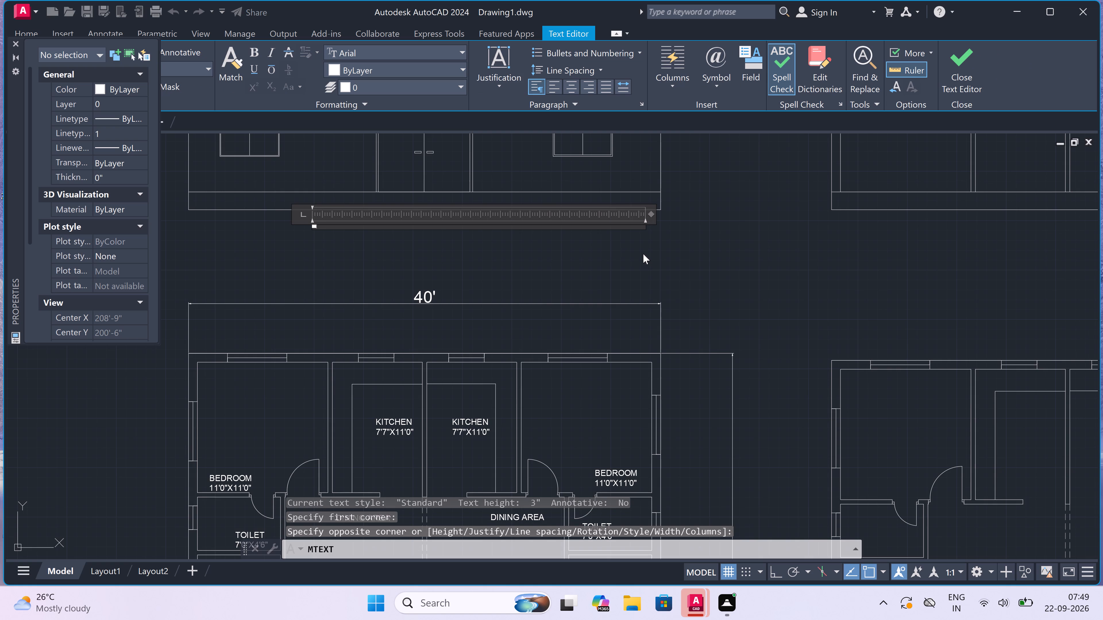
text(EVAT)
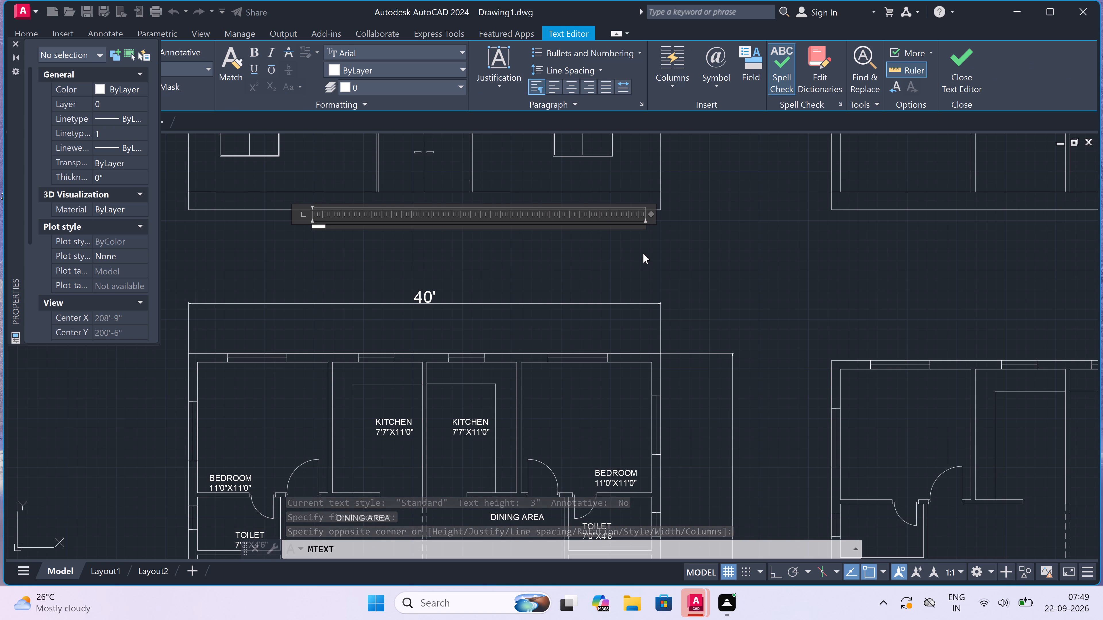
key(o)
key(BackSpace)
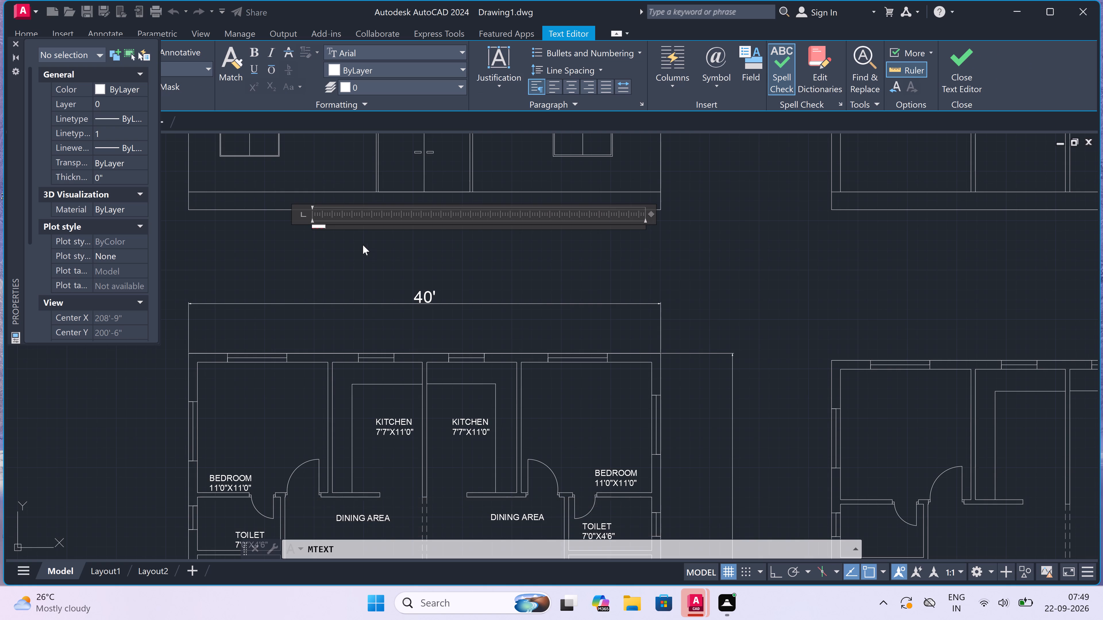
scroll(359, 245, up, 3)
scroll(359, 245, down, 1)
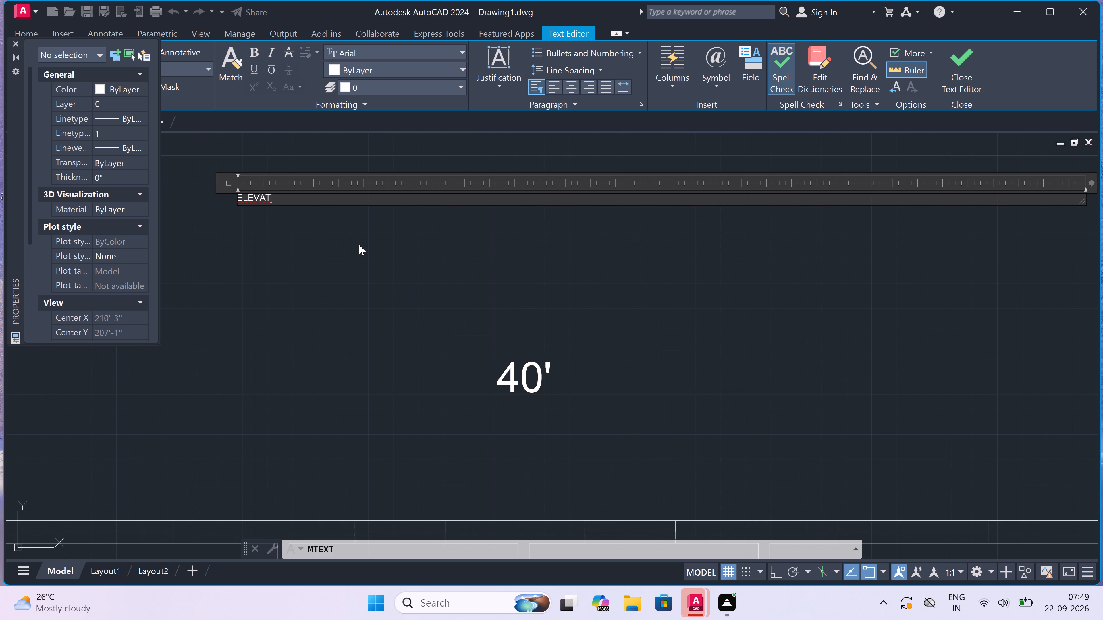
key(i)
text(ON)
click(359, 245)
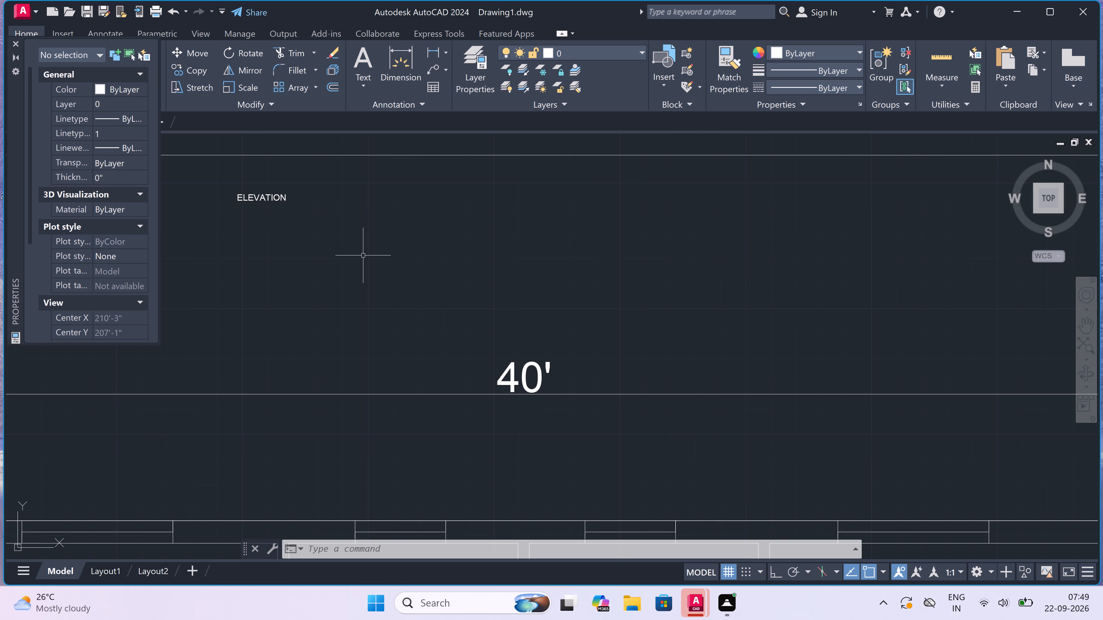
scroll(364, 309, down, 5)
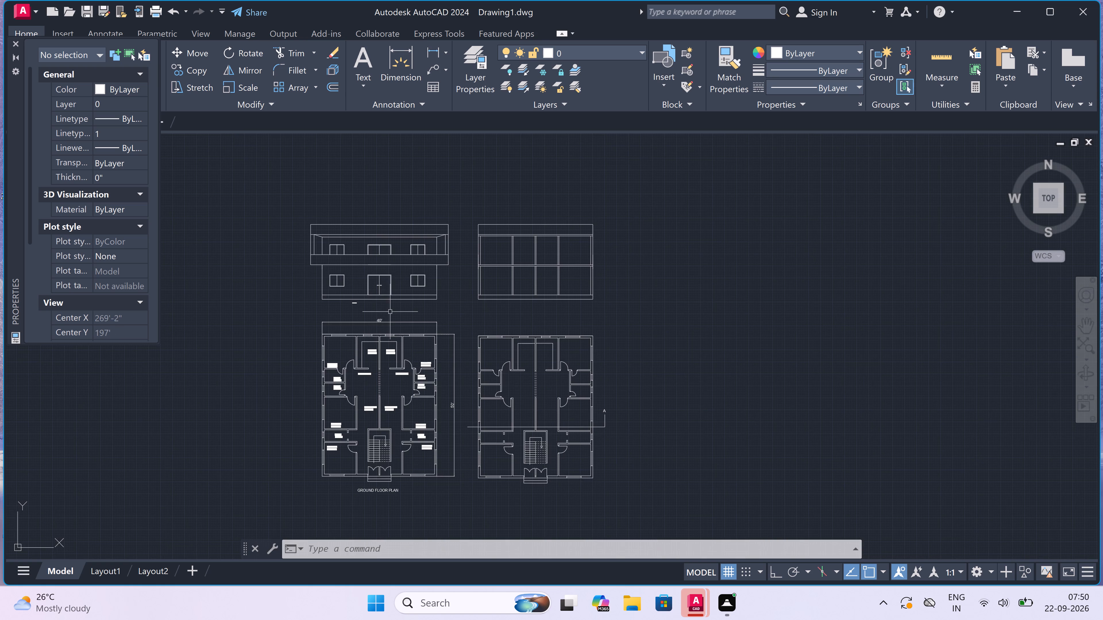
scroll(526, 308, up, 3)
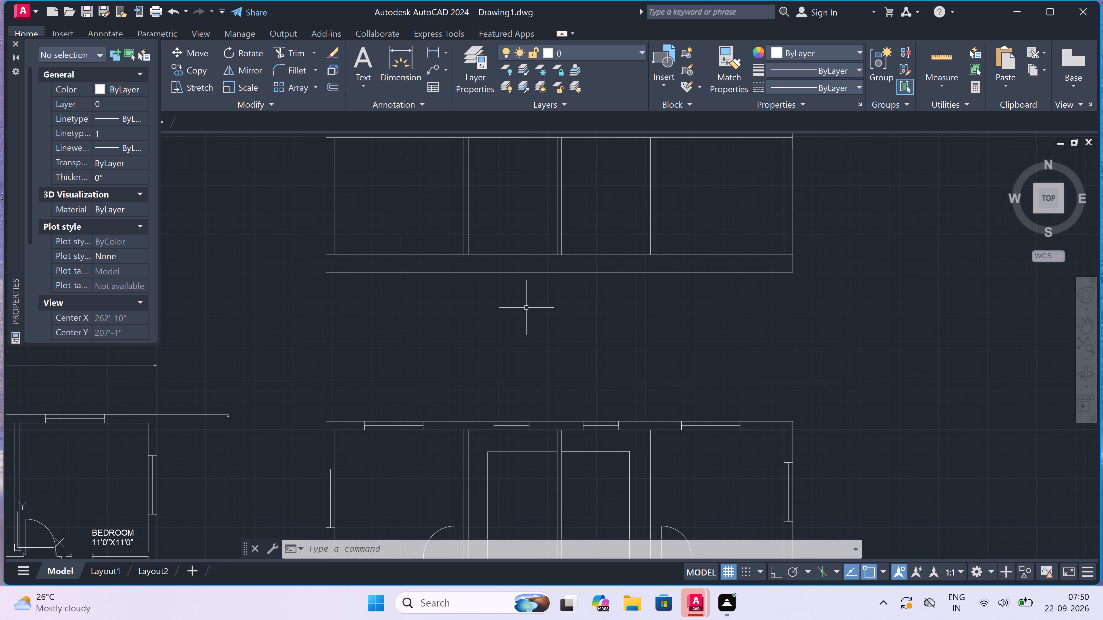
Add the multiline text "SECTION-AA" beneath the two-storey section, above the unlabelled floor plan.
key(space)
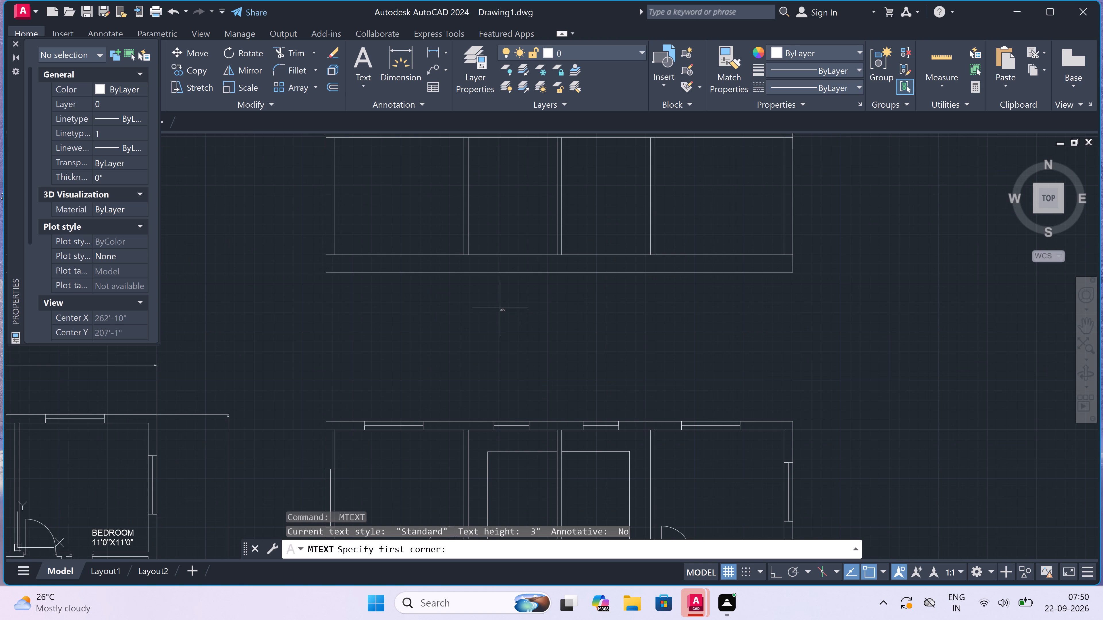
click(449, 309)
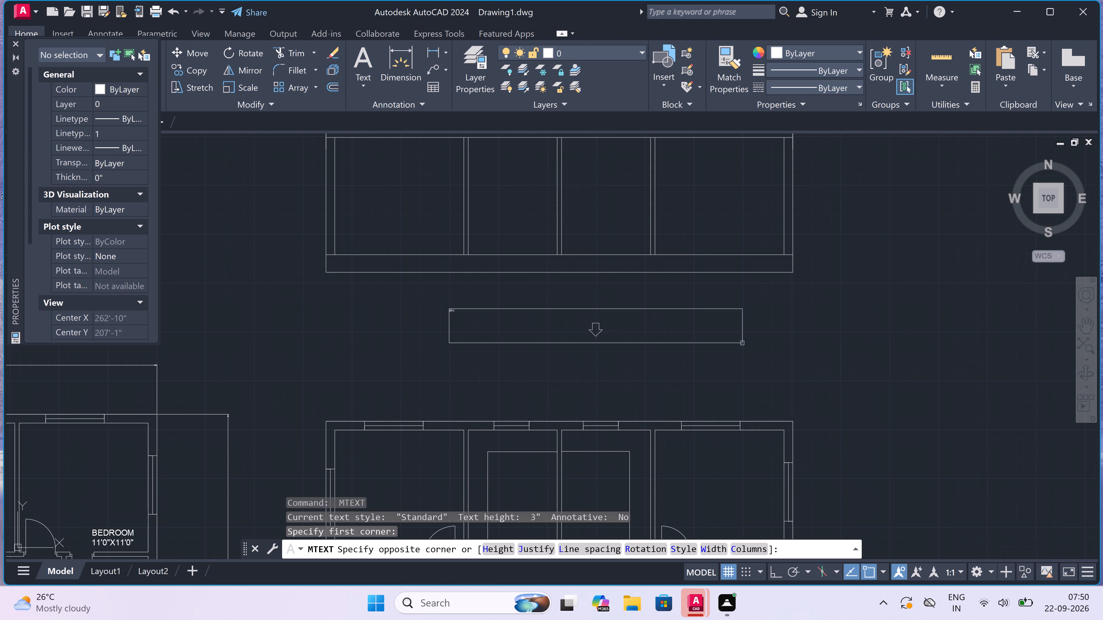
click(795, 346)
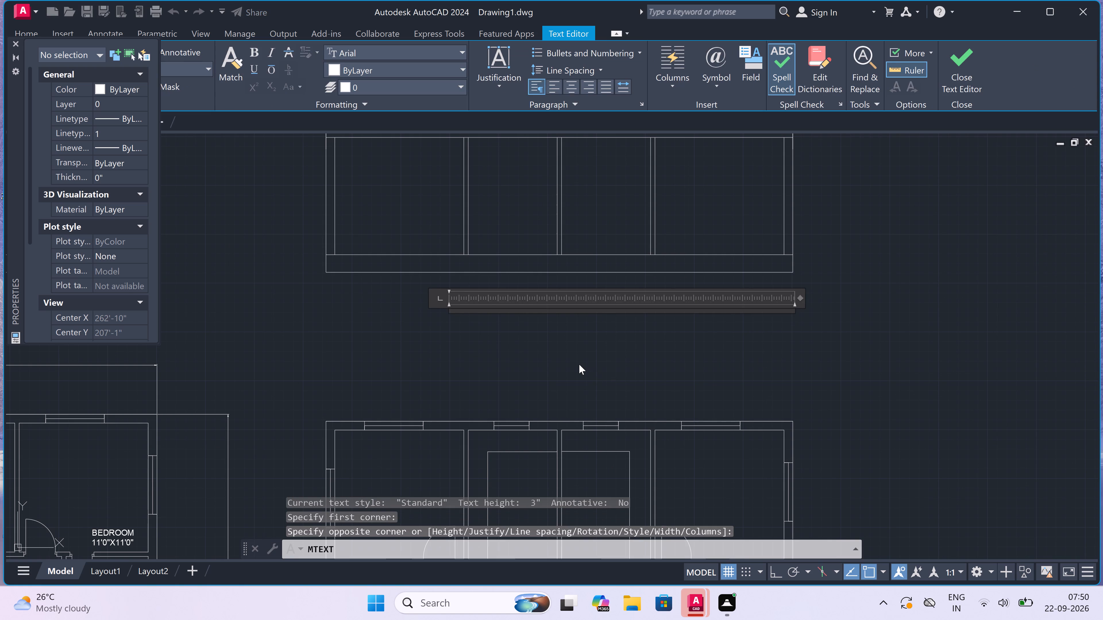
scroll(579, 364, up, 1)
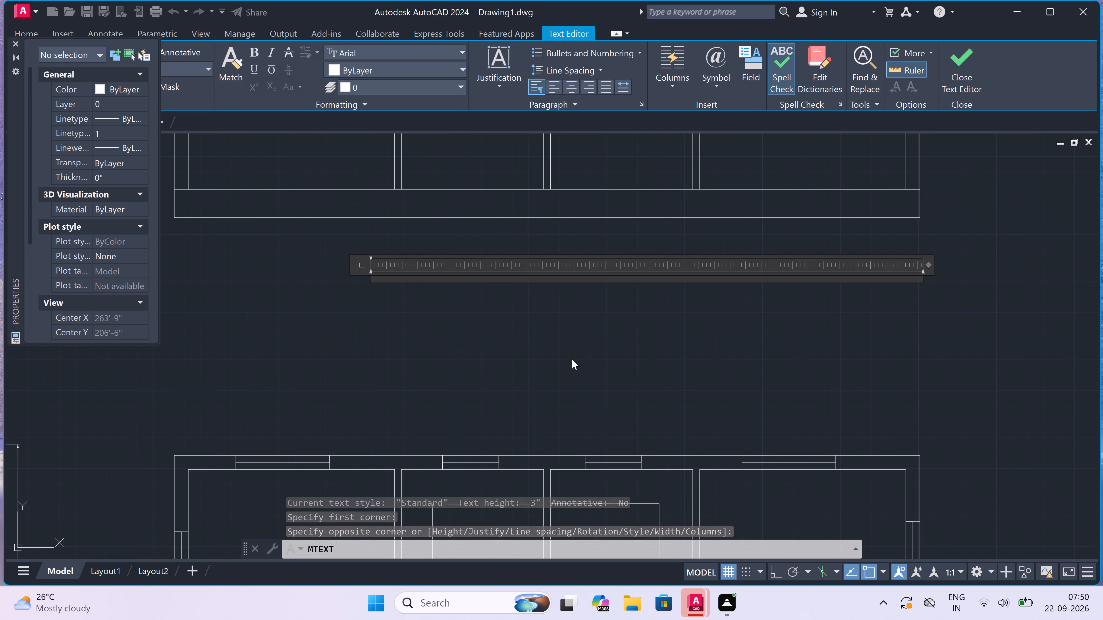
text(SECTION)
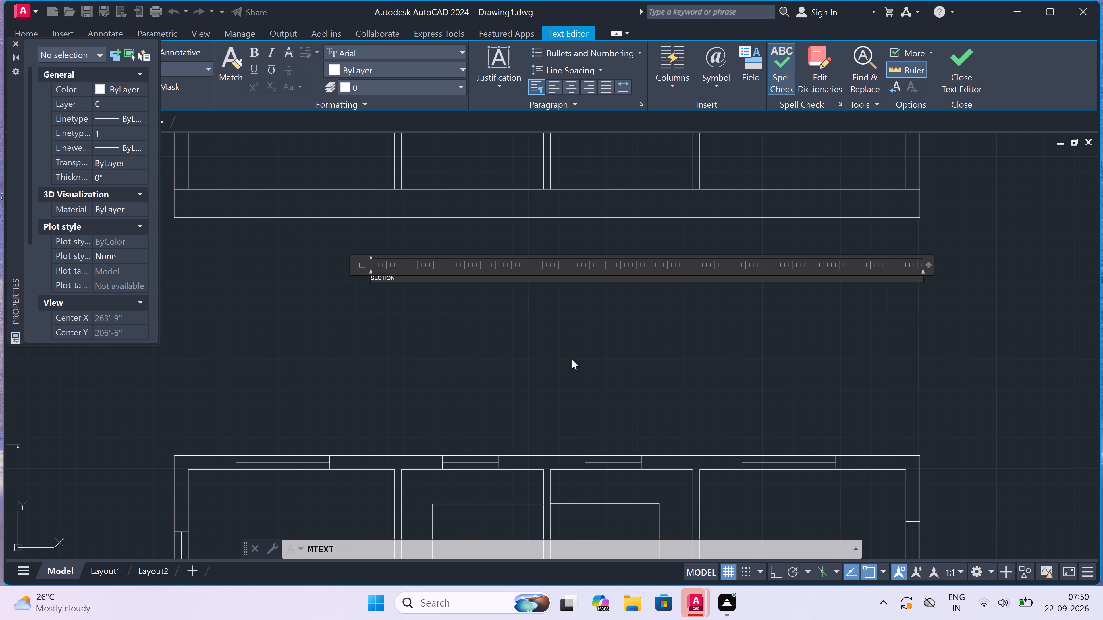
key(minus)
text(AA)
click(533, 371)
Set the text height of both the SECTION-AA and ELEVATION titles to 1'.
scroll(533, 365, down, 4)
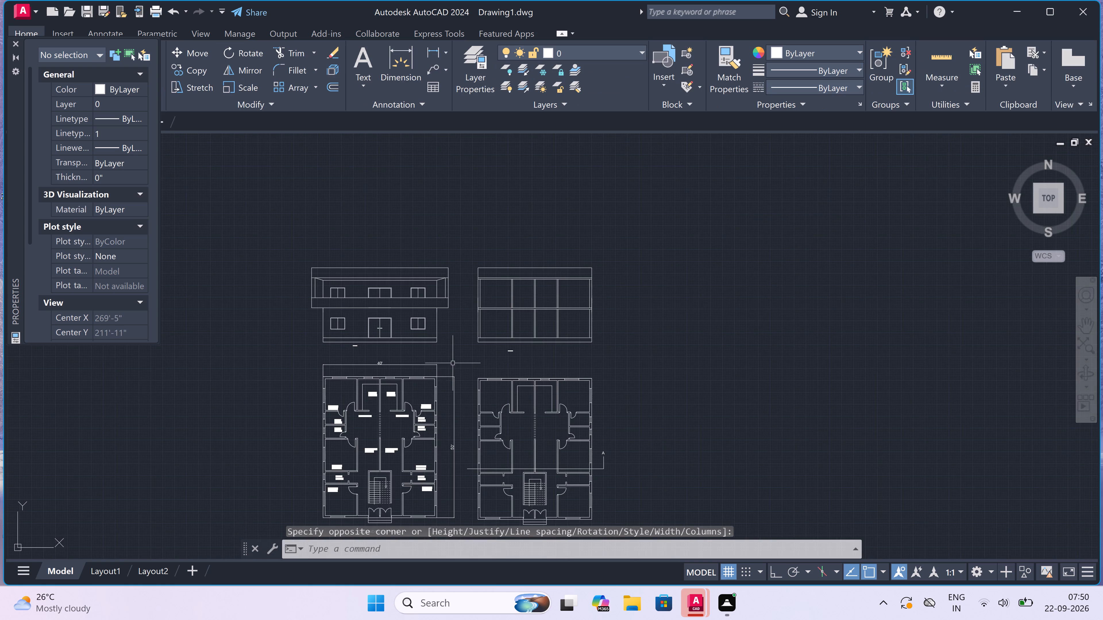
scroll(453, 363, up, 2)
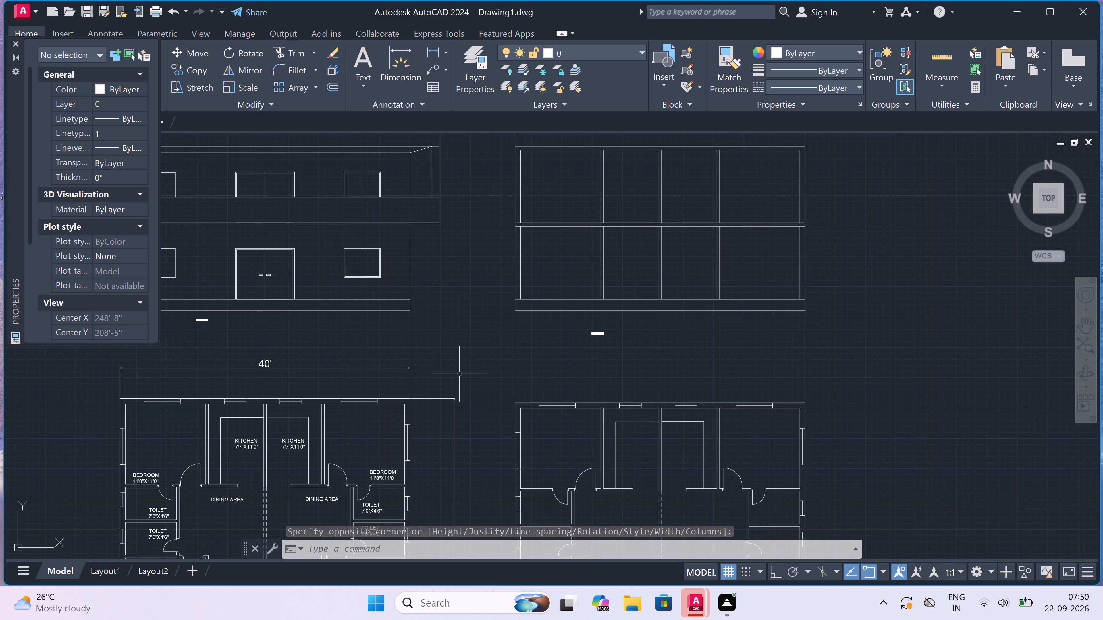
click(633, 326)
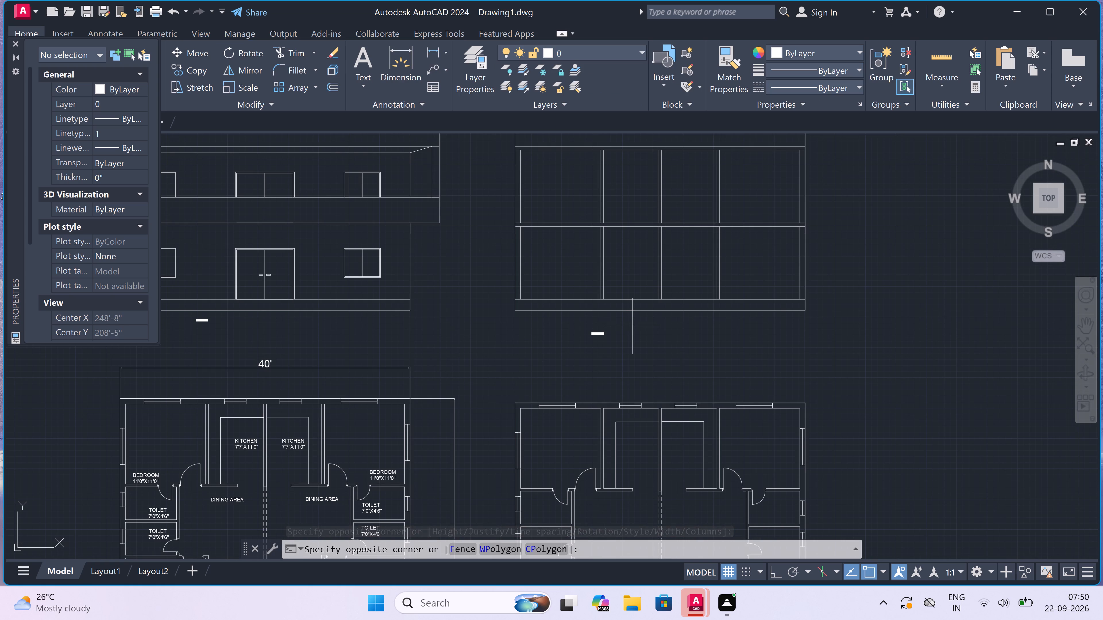
click(565, 341)
scroll(565, 341, down, 2)
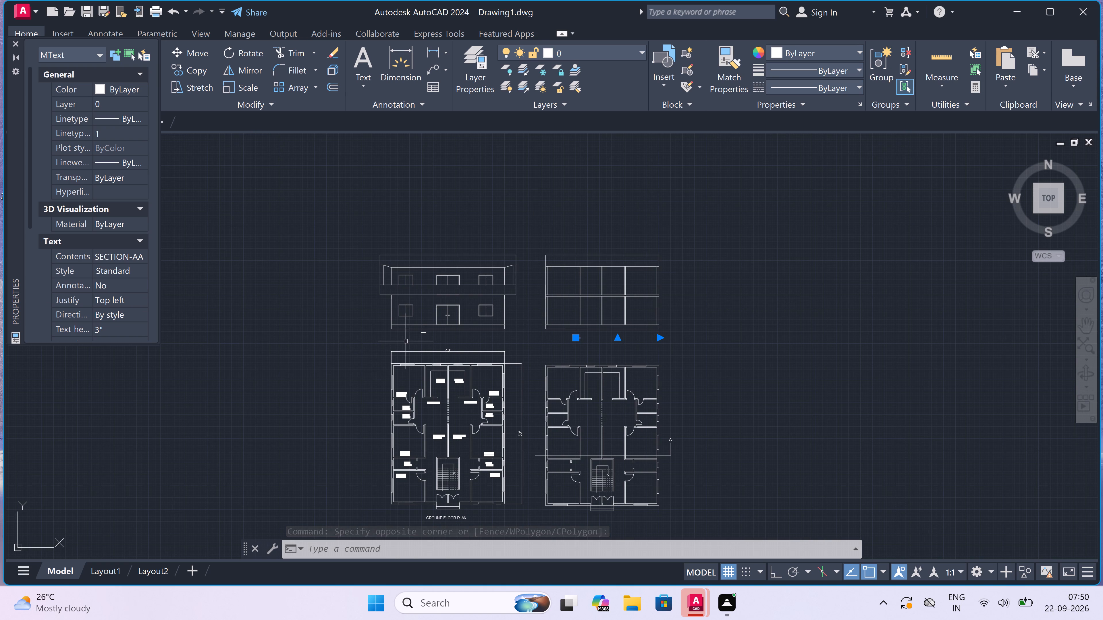
scroll(423, 338, up, 3)
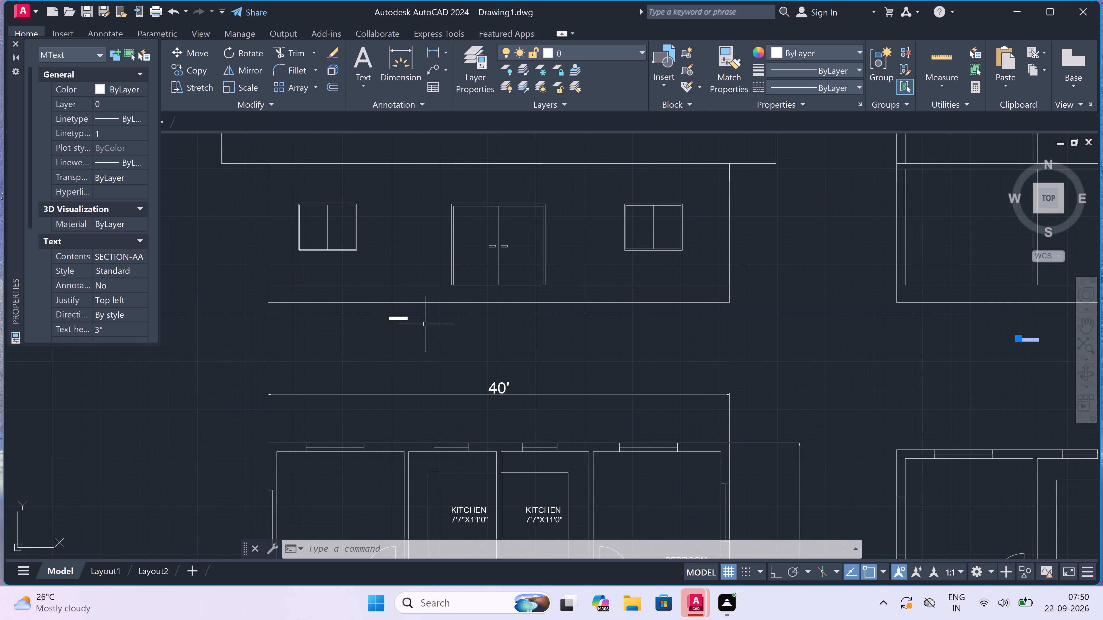
click(396, 319)
click(119, 328)
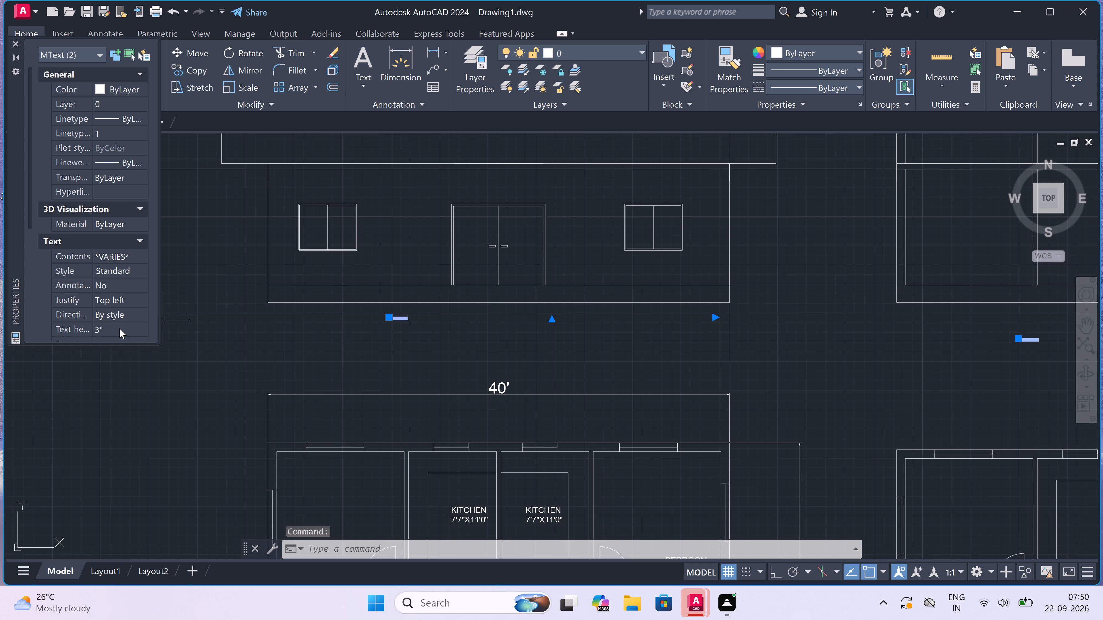
key(BackSpace)
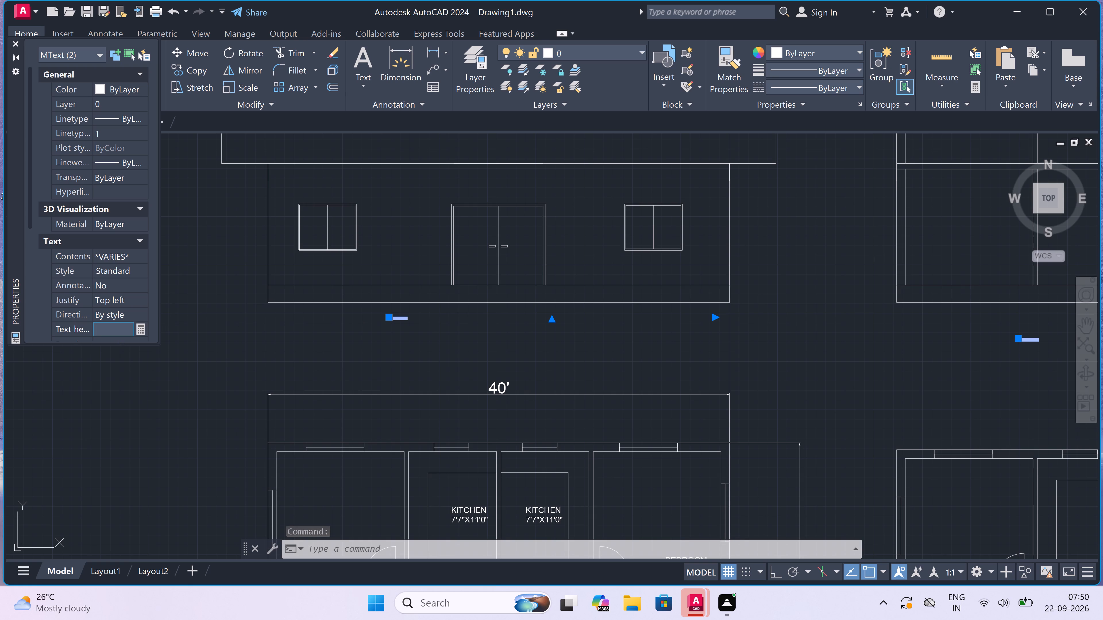
key(1)
key(apostrophe)
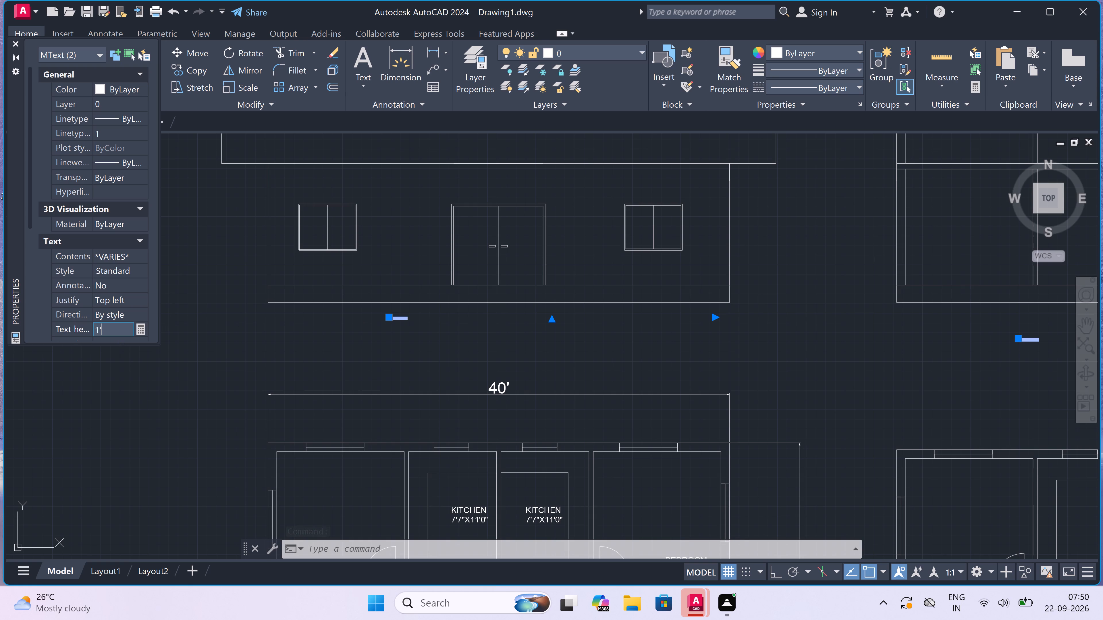
click(143, 383)
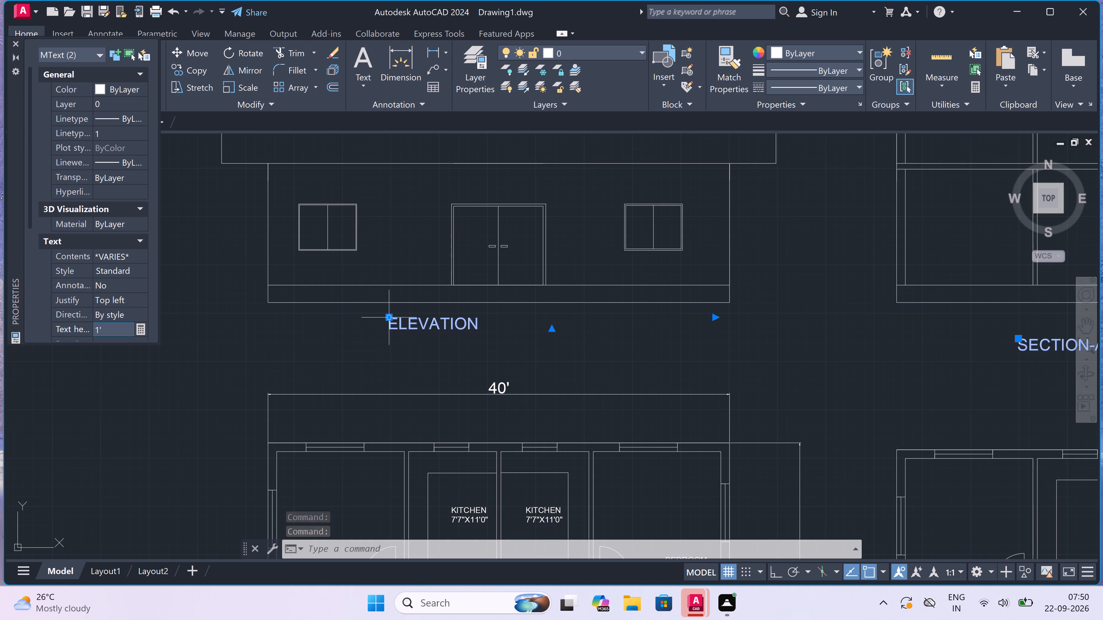
Shift the ELEVATION title rightward beneath the elevation so its text starts near the entrance door's left edge.
drag(392, 320, 395, 320)
scroll(448, 316, up, 4)
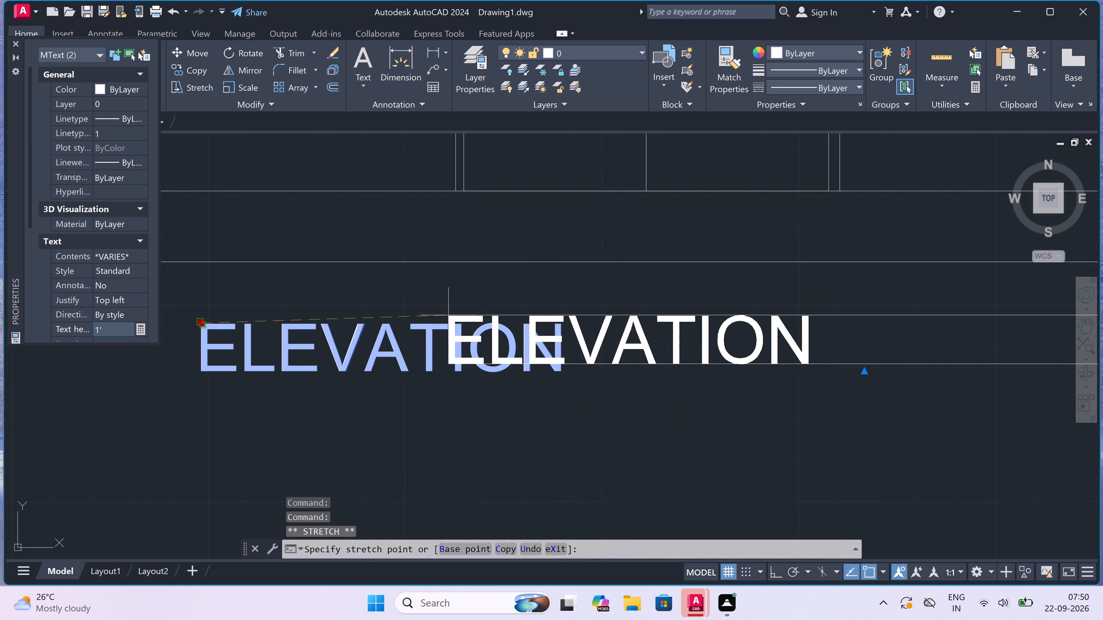
click(449, 315)
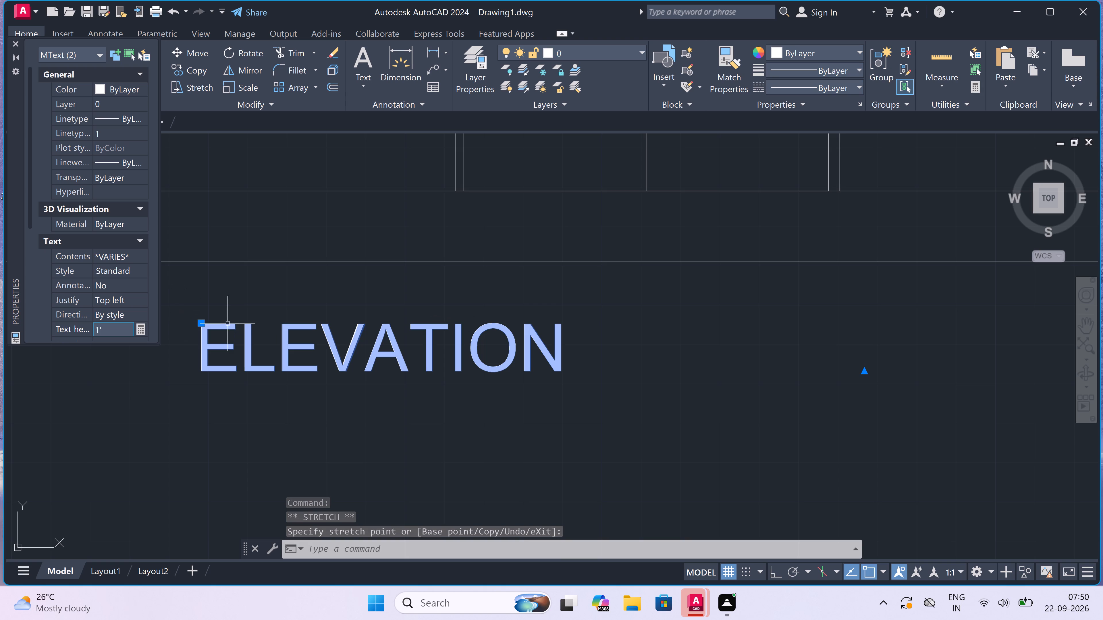
click(202, 322)
scroll(475, 332, up, 1)
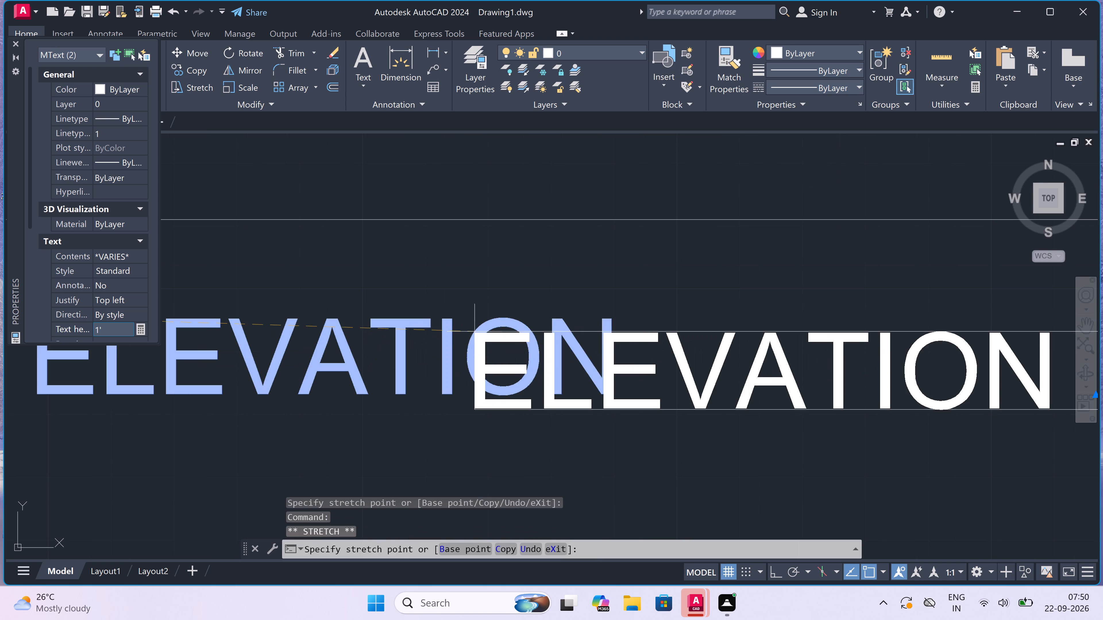
click(429, 321)
Shift the SECTION-AA title rightward to sit closer to the centre beneath the section.
scroll(392, 354, down, 2)
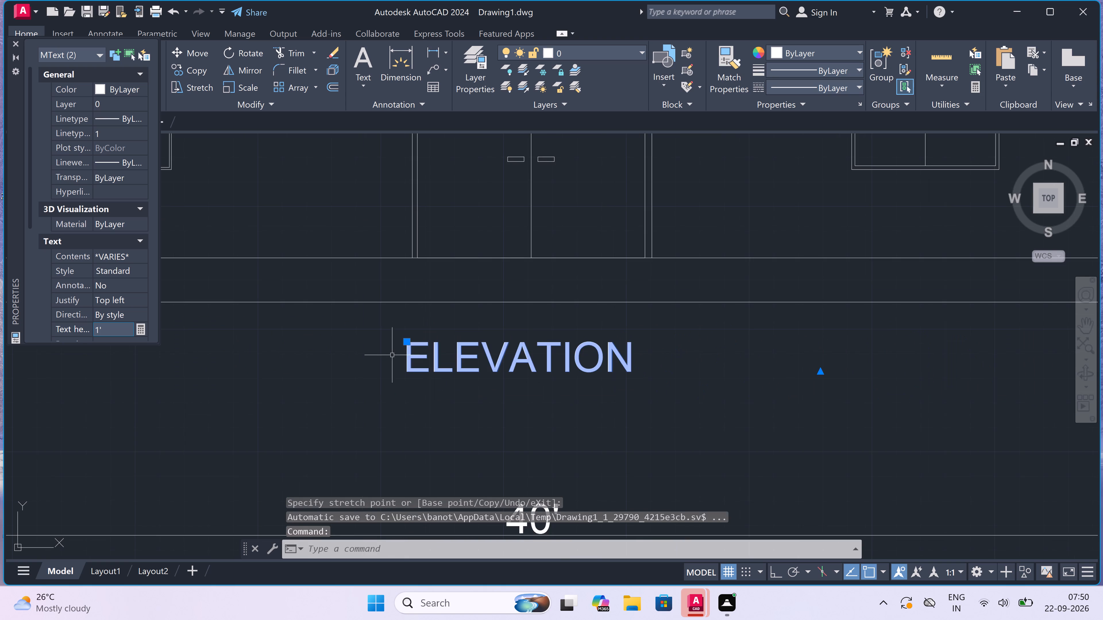
scroll(392, 355, down, 4)
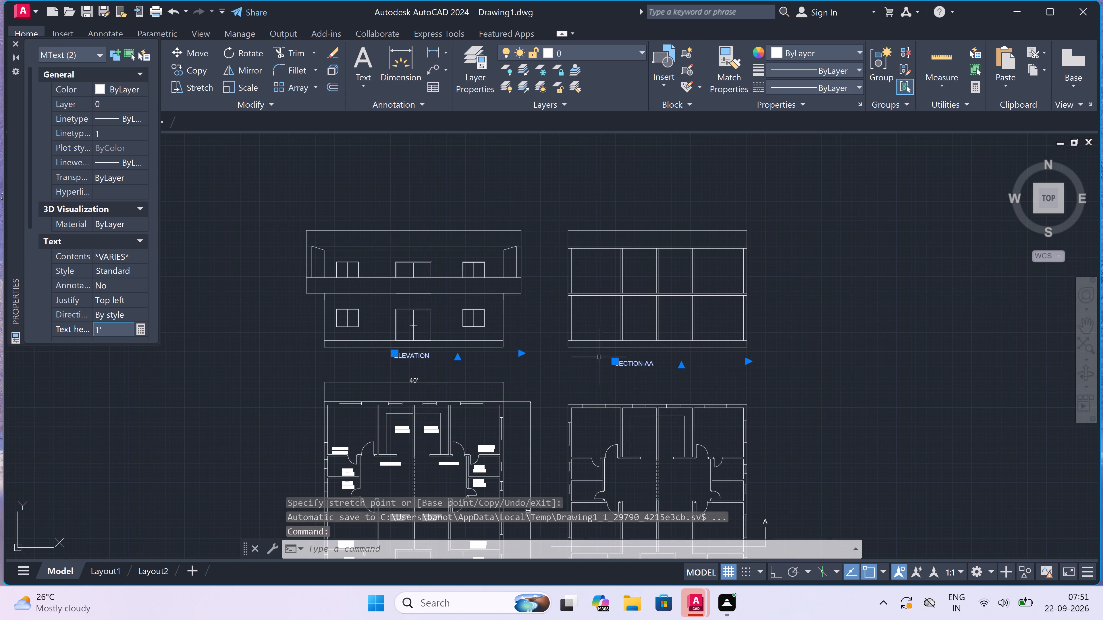
scroll(670, 357, up, 4)
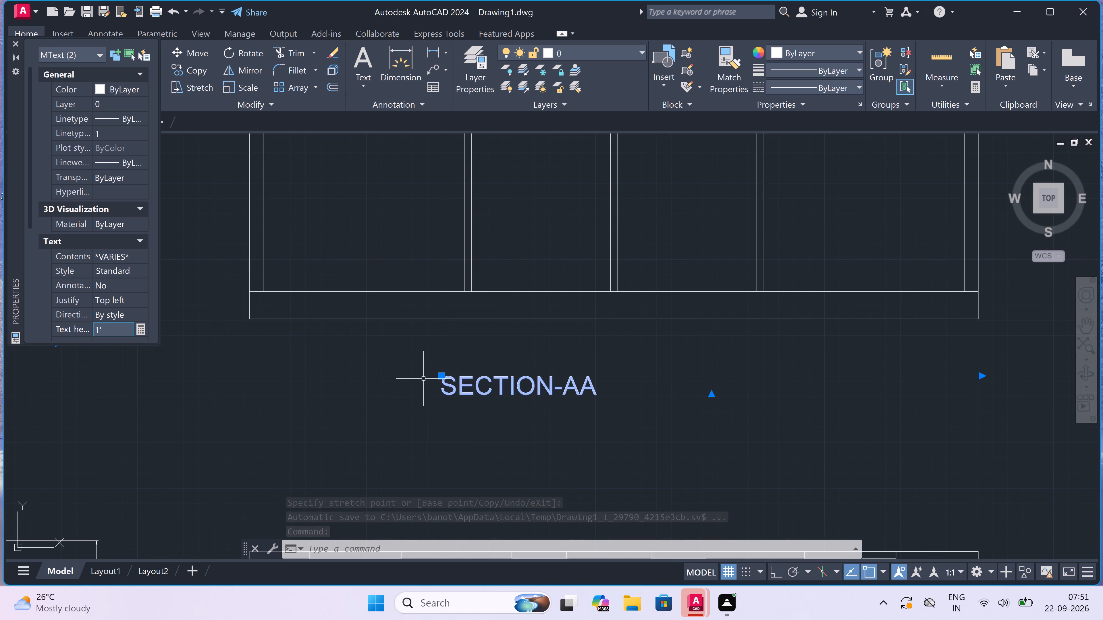
drag(442, 375, 452, 375)
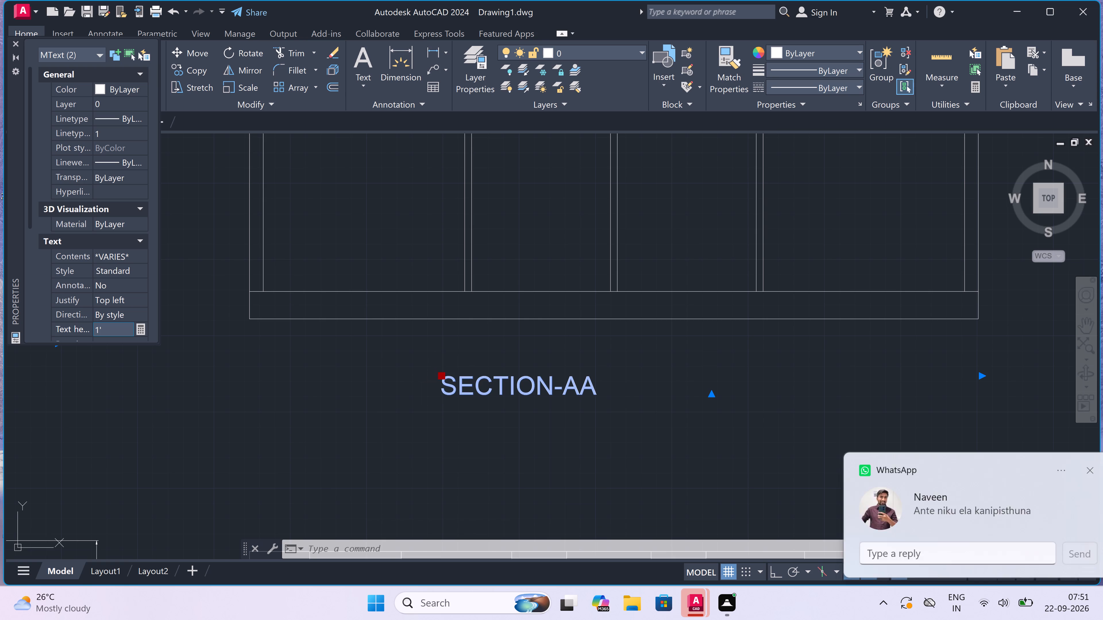
scroll(563, 373, up, 2)
click(538, 375)
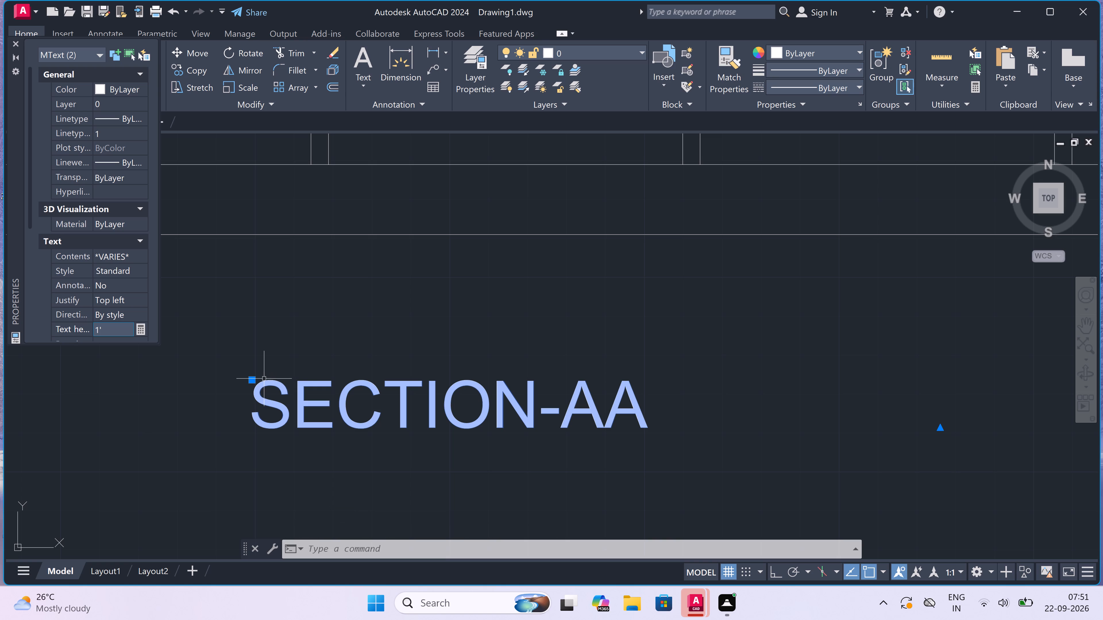
click(253, 379)
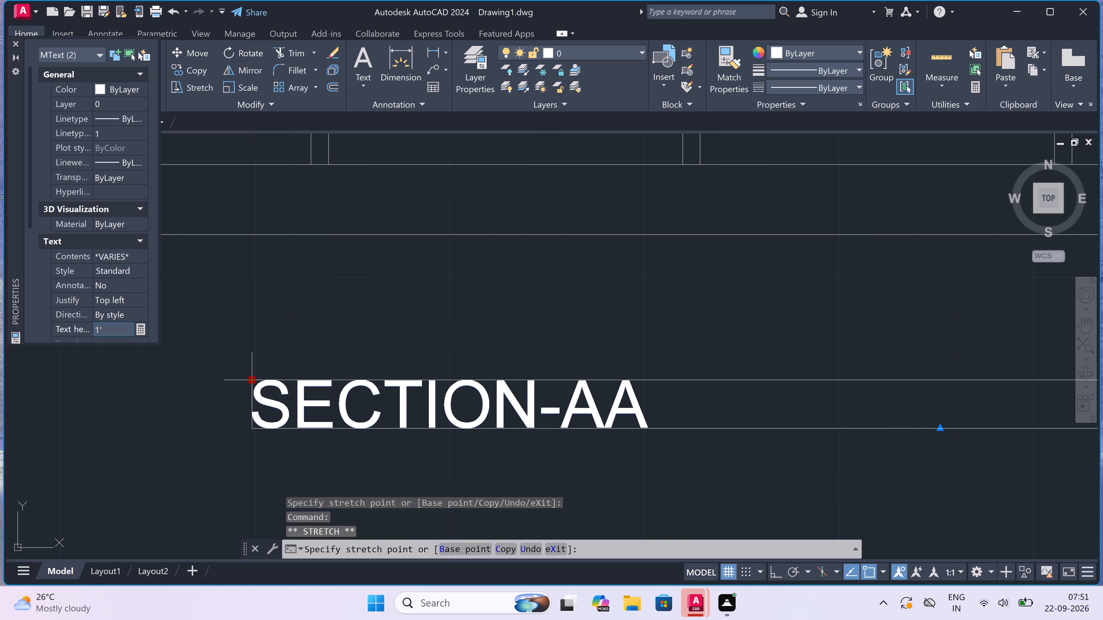
scroll(400, 382, up, 1)
click(401, 382)
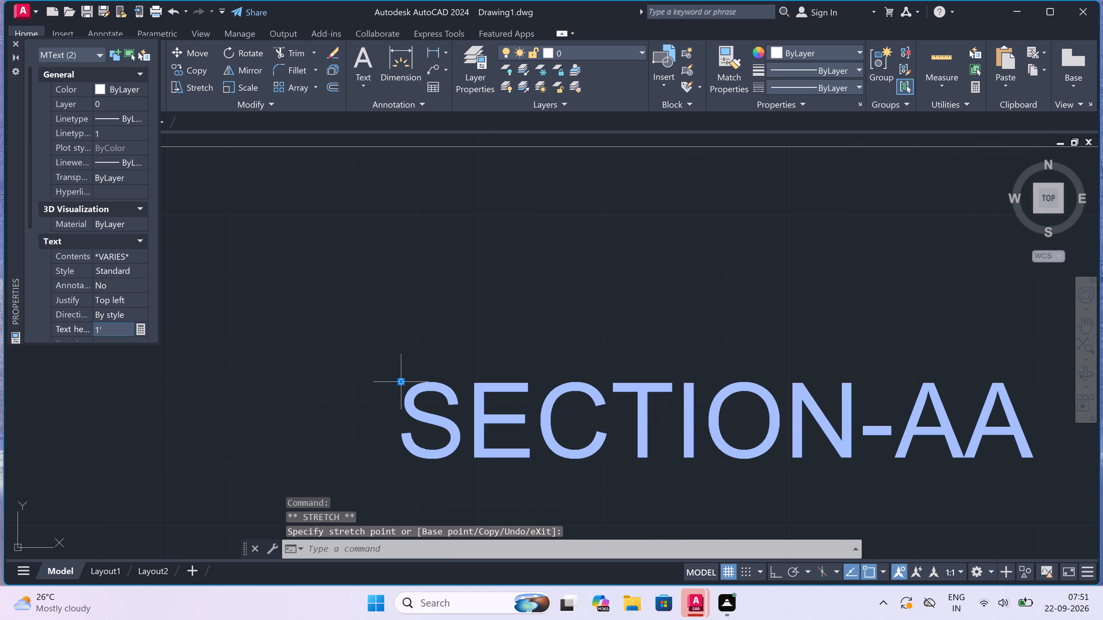
key(Escape)
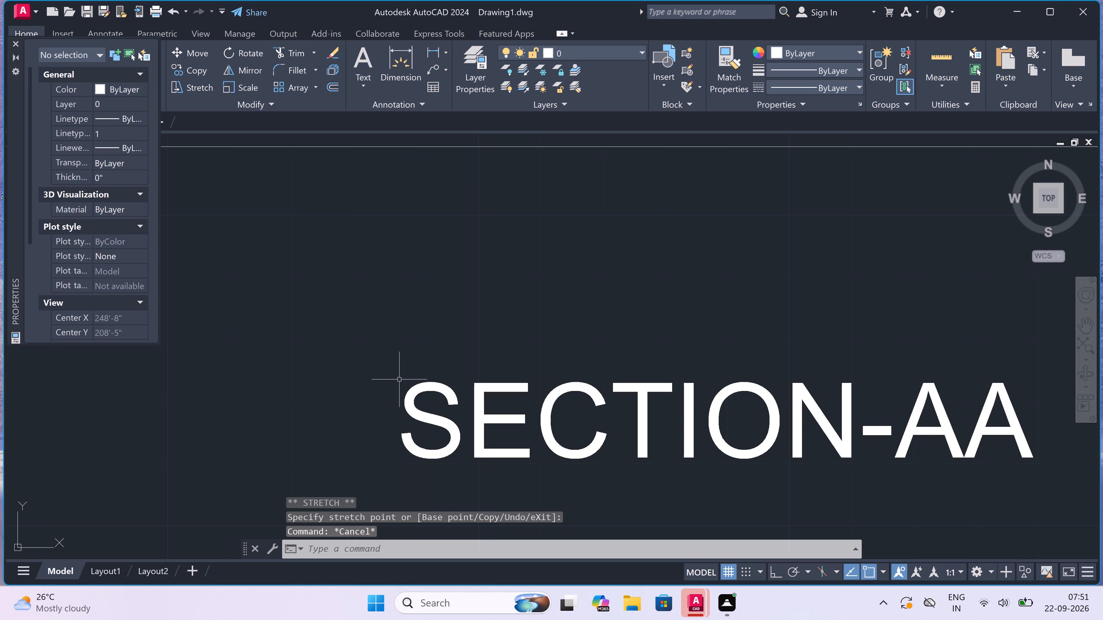
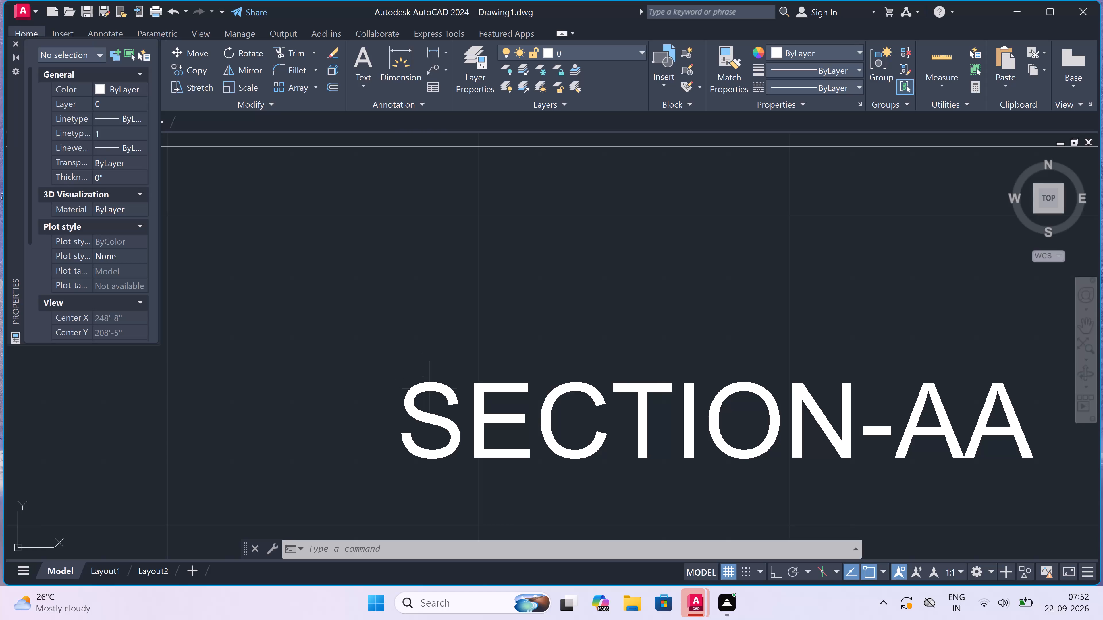
Review the overall arrangement of the titled elevation and section above the two floor plans.
scroll(439, 333, down, 2)
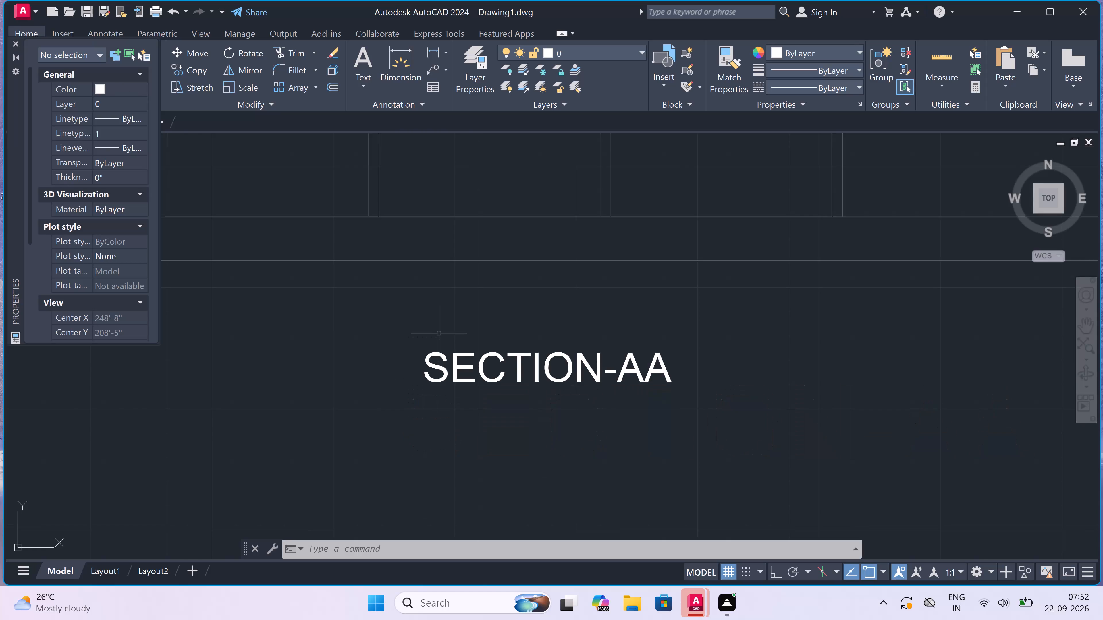
scroll(447, 318, down, 2)
scroll(464, 289, down, 3)
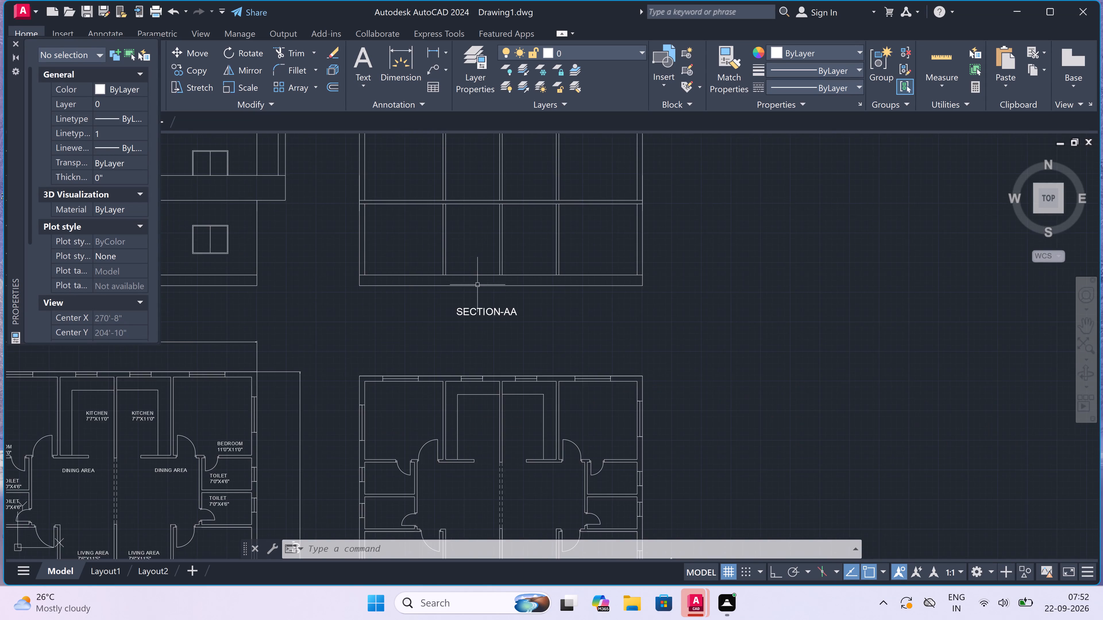
scroll(477, 285, down, 3)
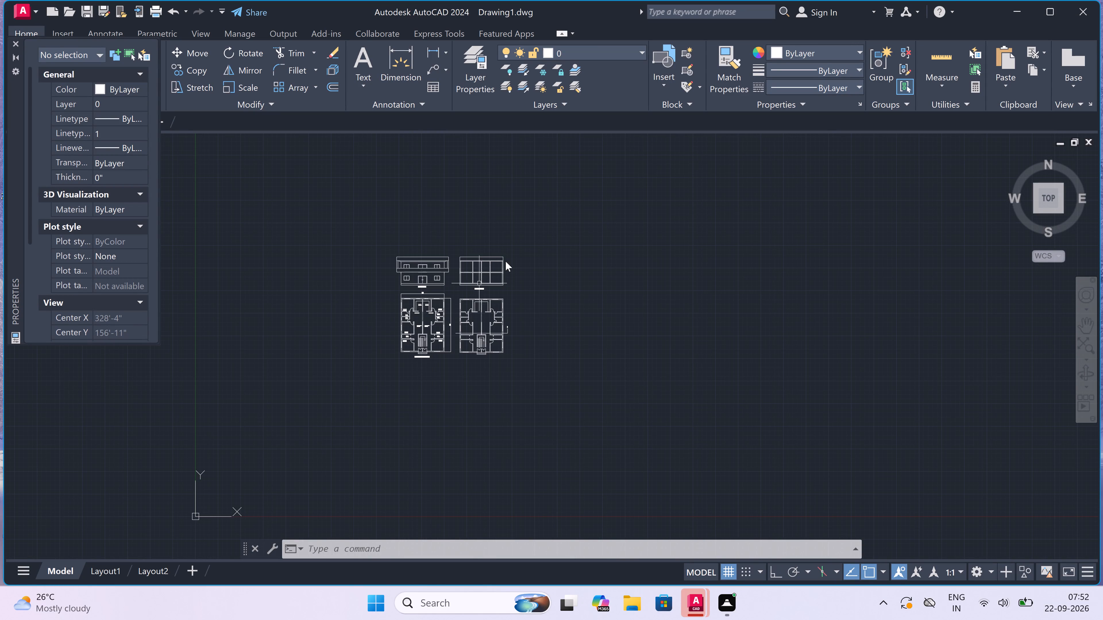
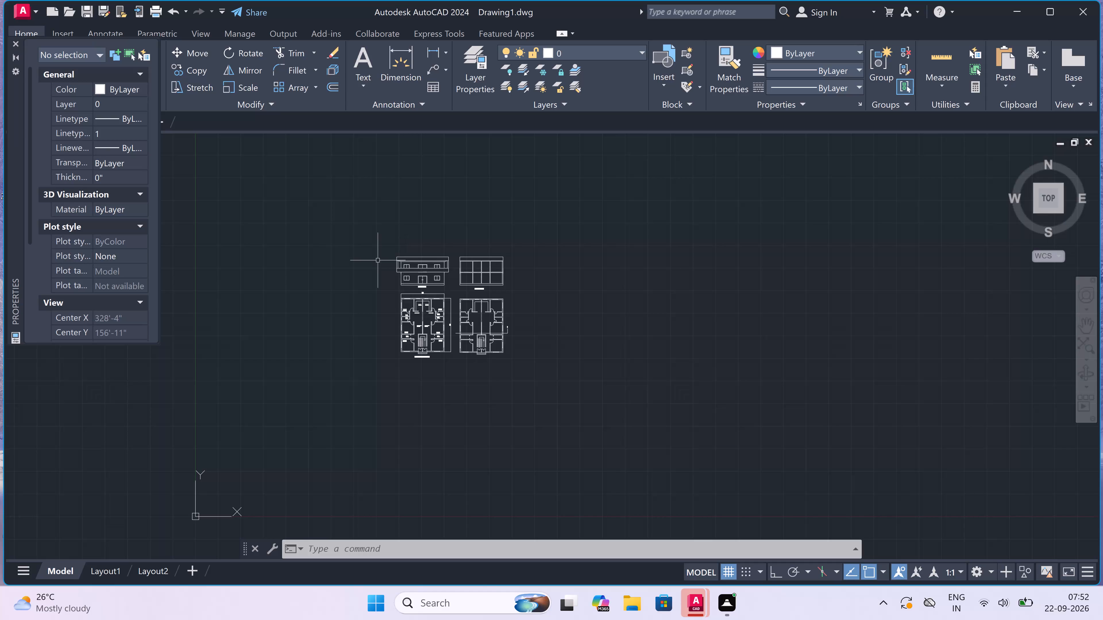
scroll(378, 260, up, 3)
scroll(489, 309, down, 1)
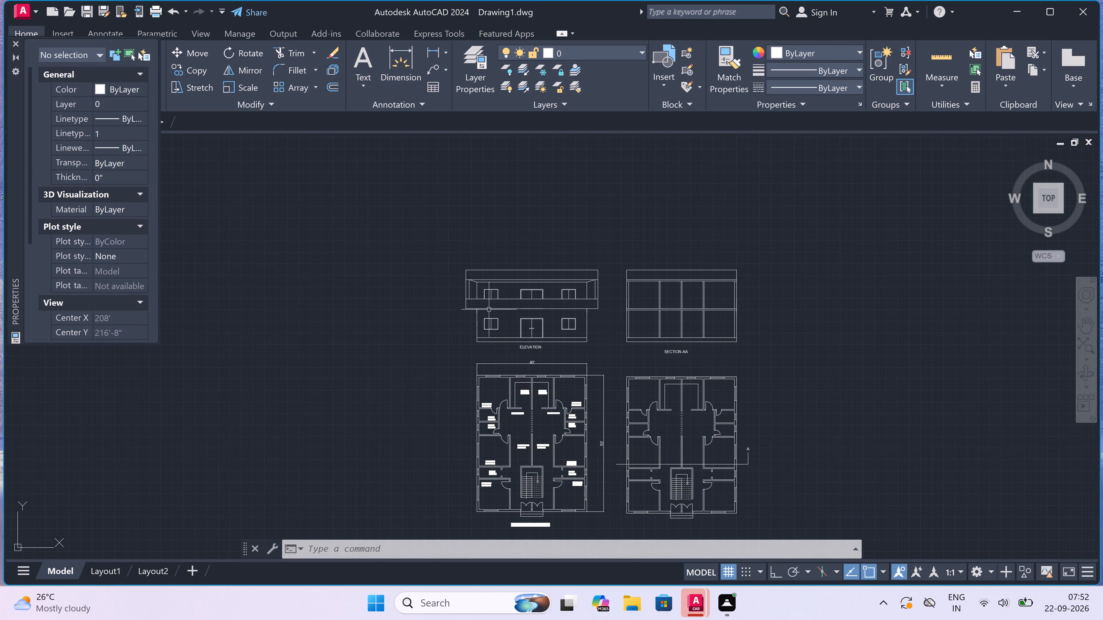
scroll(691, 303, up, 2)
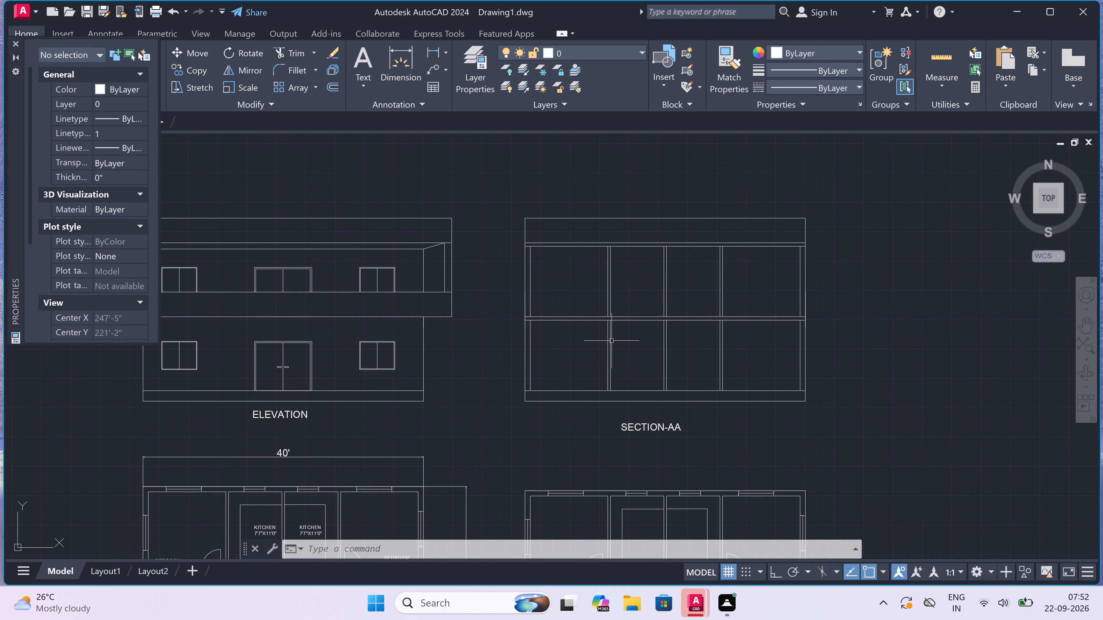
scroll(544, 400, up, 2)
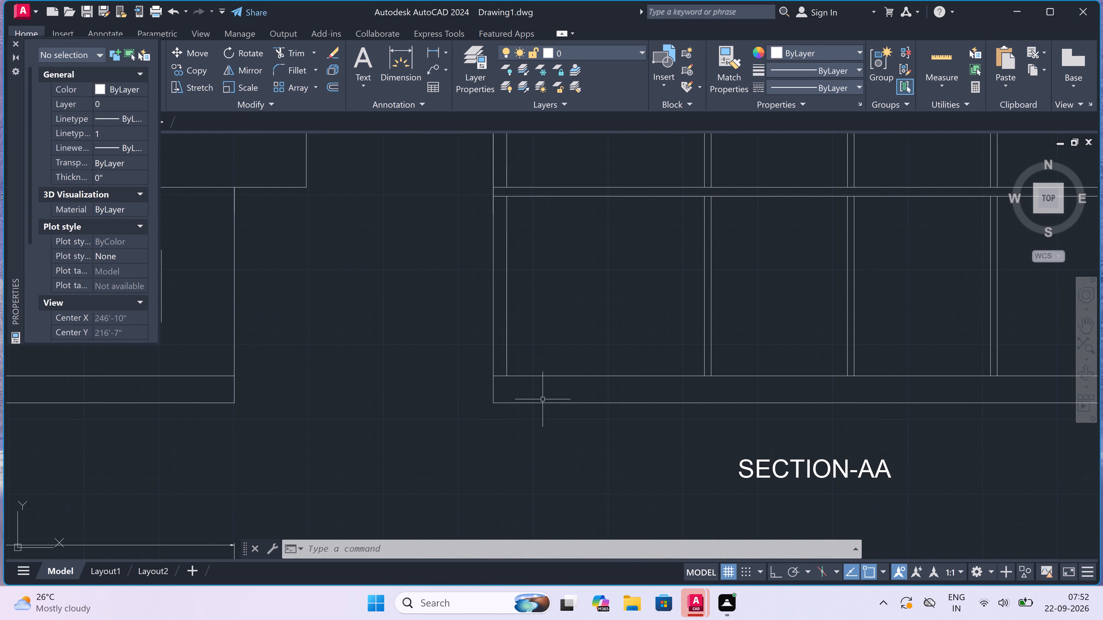
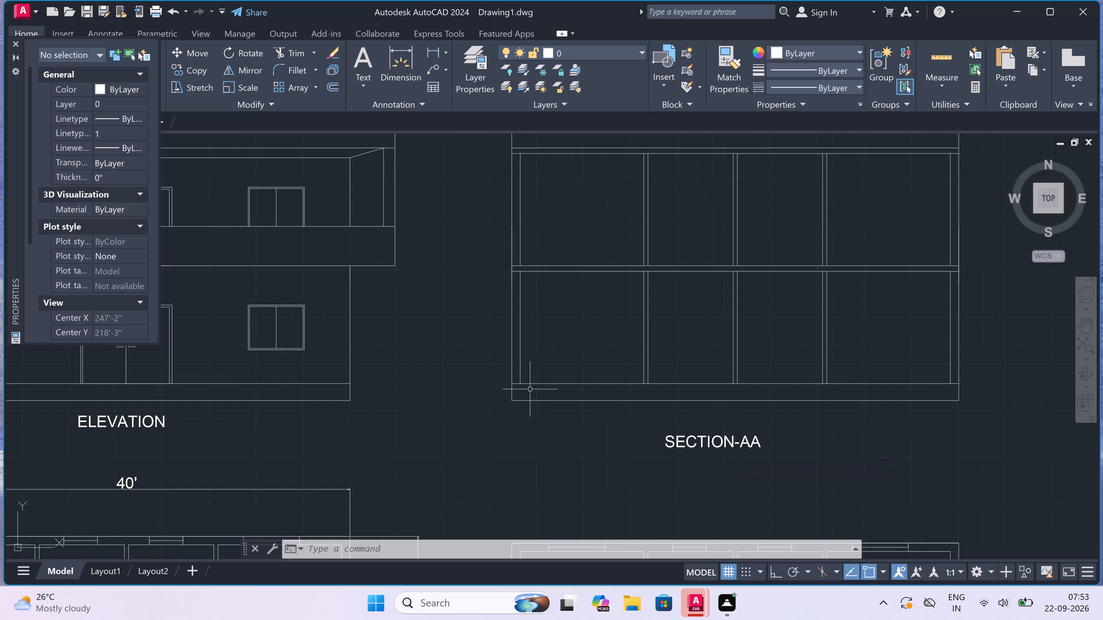
Draw a small triangle about 2" high with the Line tool inside the base strip at Section-AA's lower-left corner.
scroll(510, 389, up, 3)
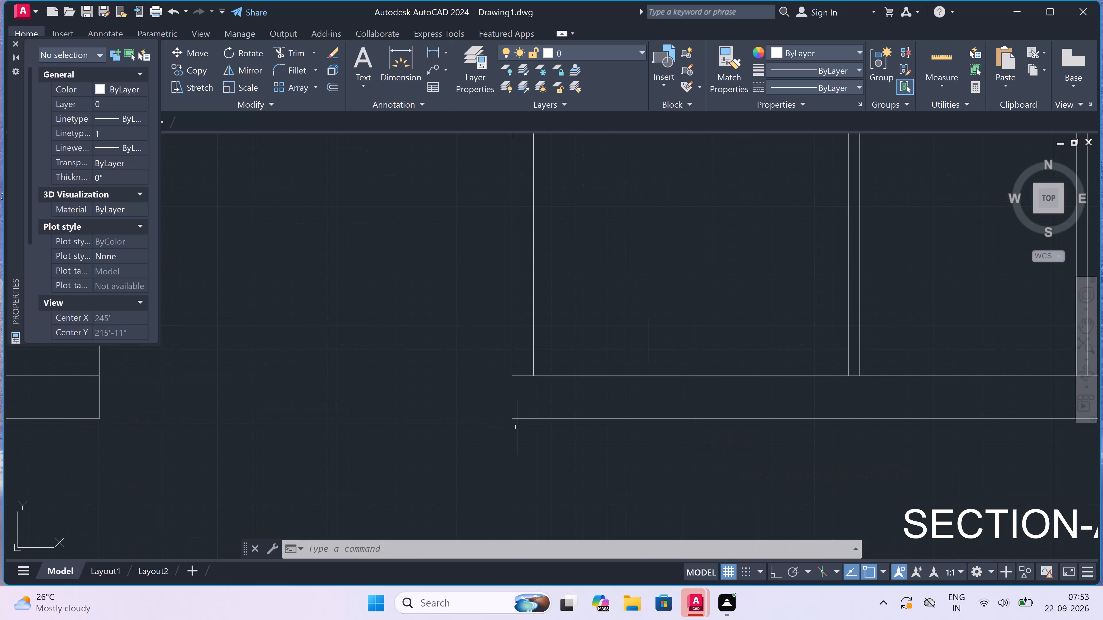
scroll(539, 422, up, 3)
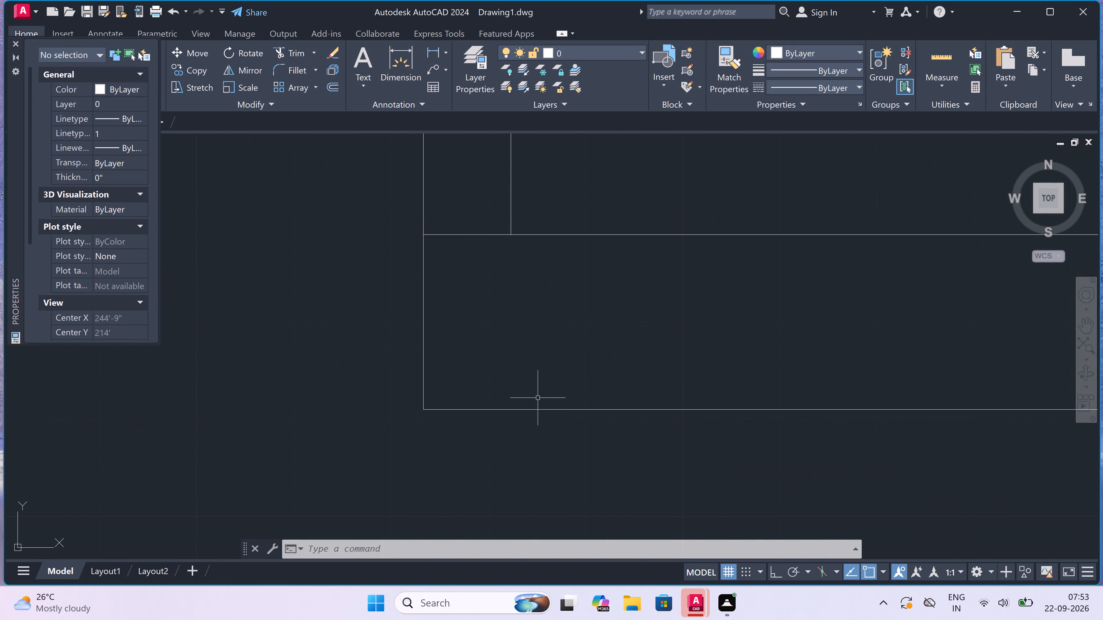
text(L)
key(space)
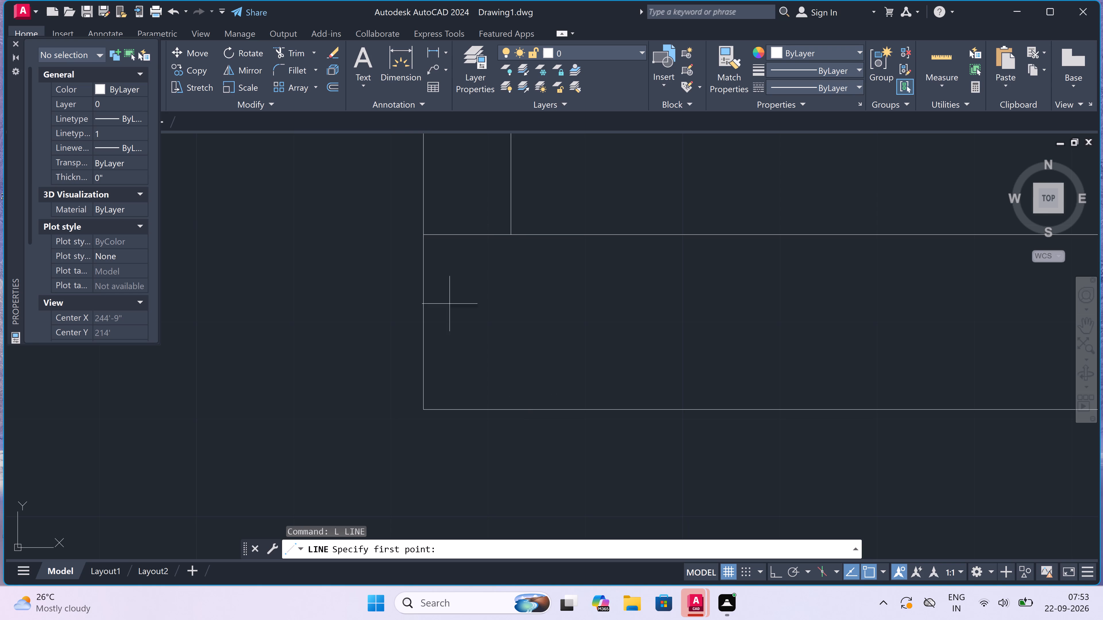
scroll(453, 332, up, 1)
click(448, 403)
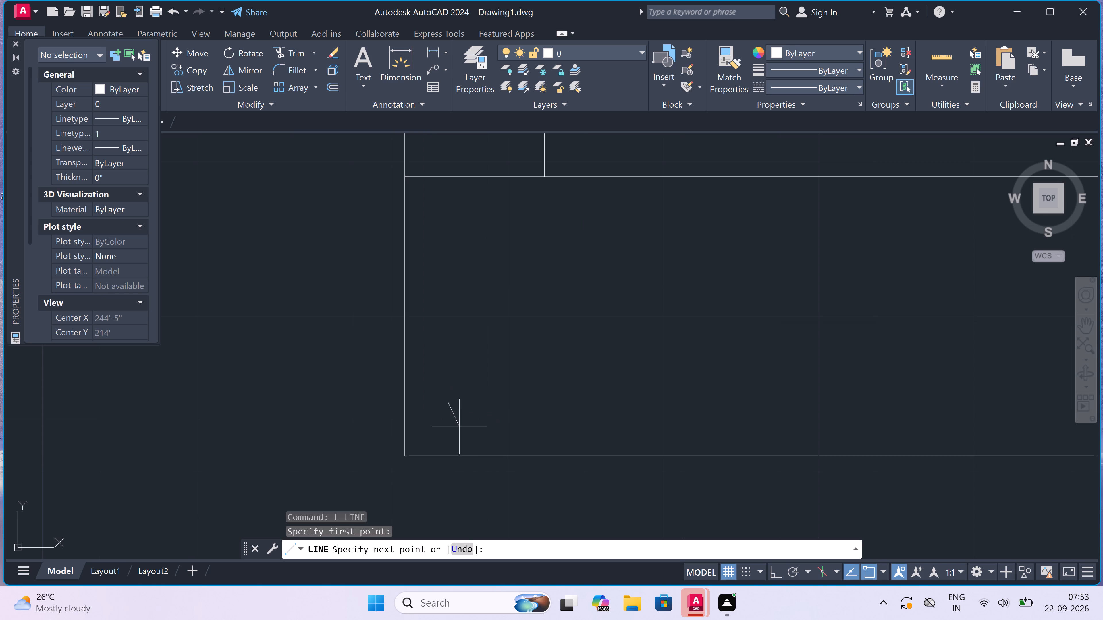
click(481, 429)
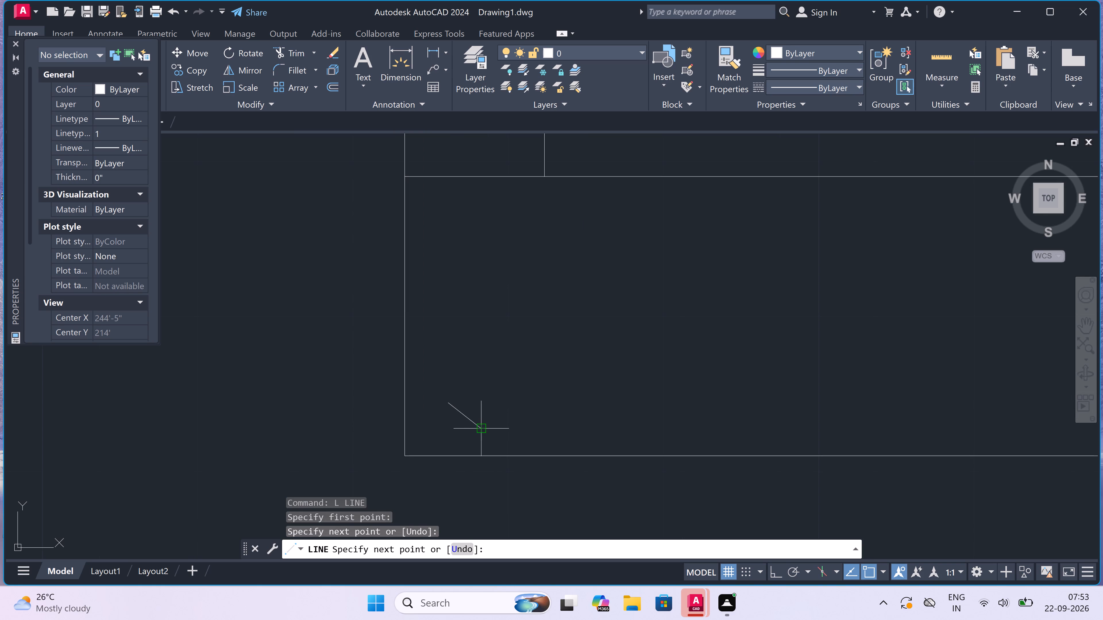
click(479, 391)
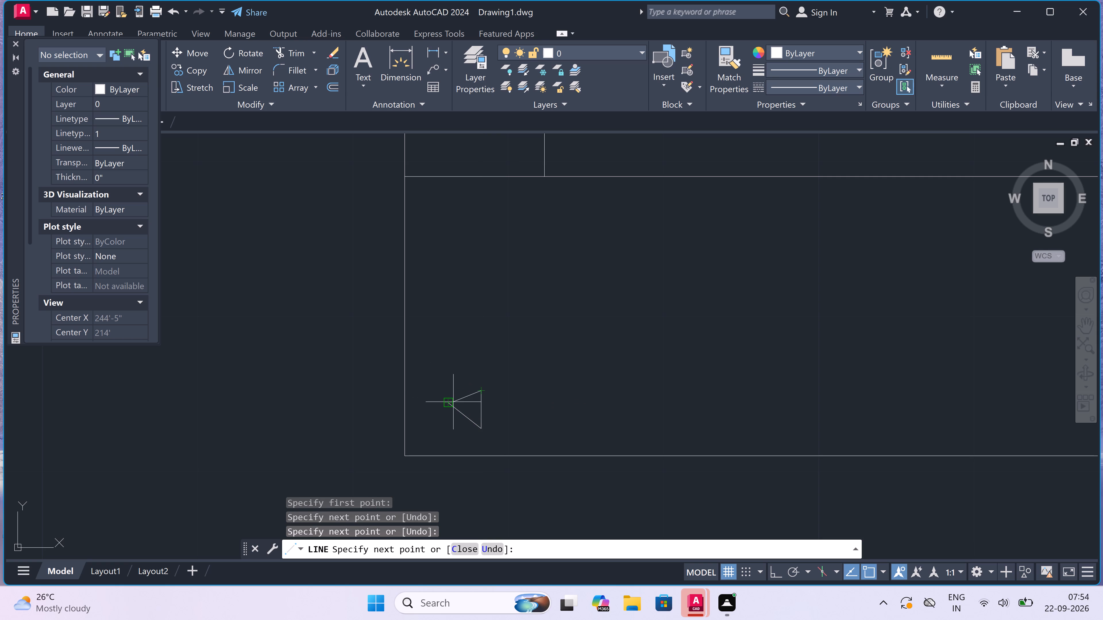
click(453, 402)
key(Escape)
Copy the triangle to five scattered positions in the left part of Section-AA's base strip.
drag(522, 373, 512, 384)
click(427, 421)
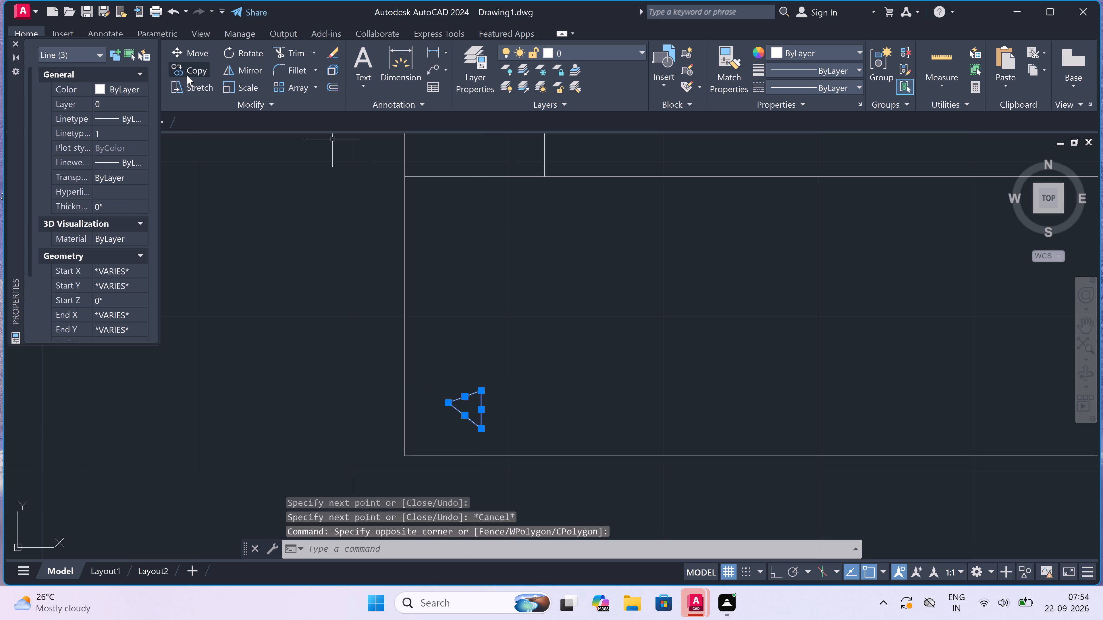
click(187, 75)
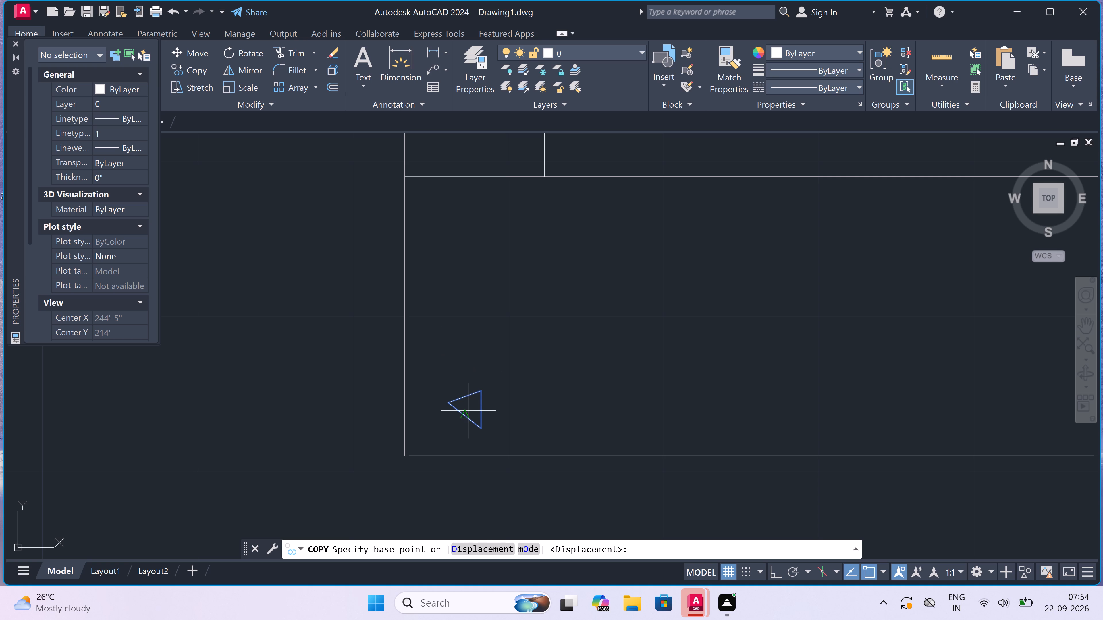
click(469, 411)
scroll(475, 392, down, 2)
click(532, 340)
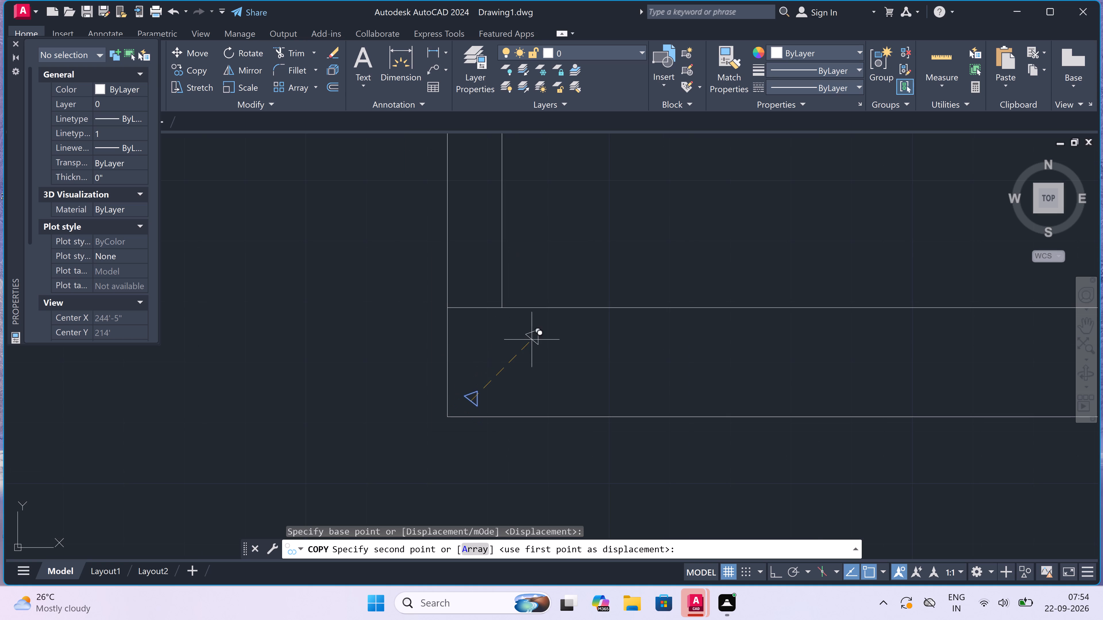
click(828, 368)
click(597, 404)
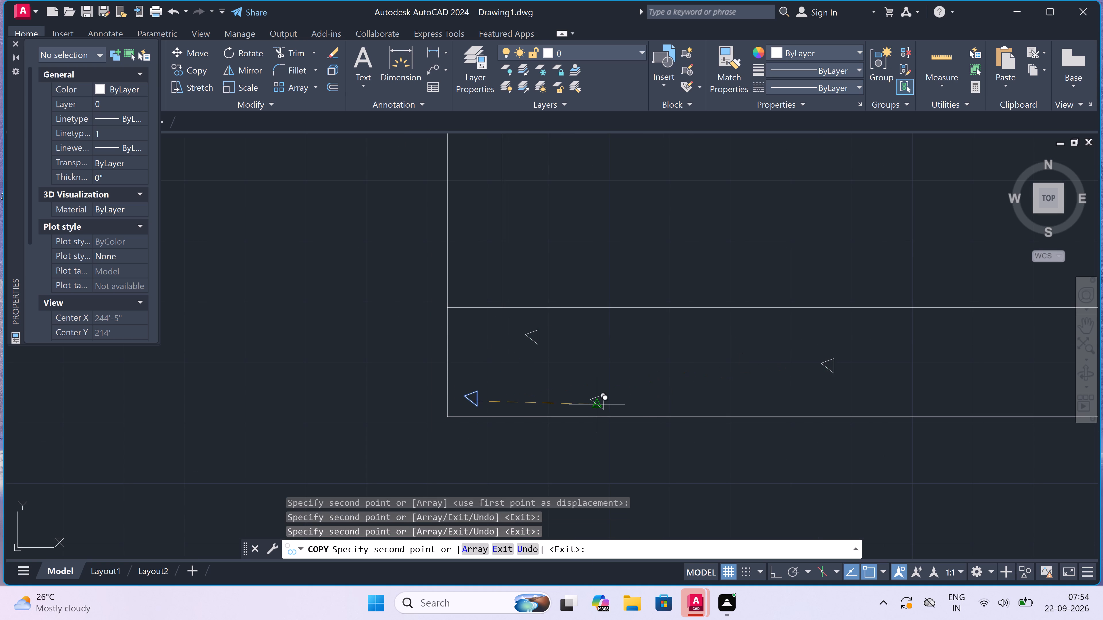
click(713, 346)
scroll(298, 365, down, 2)
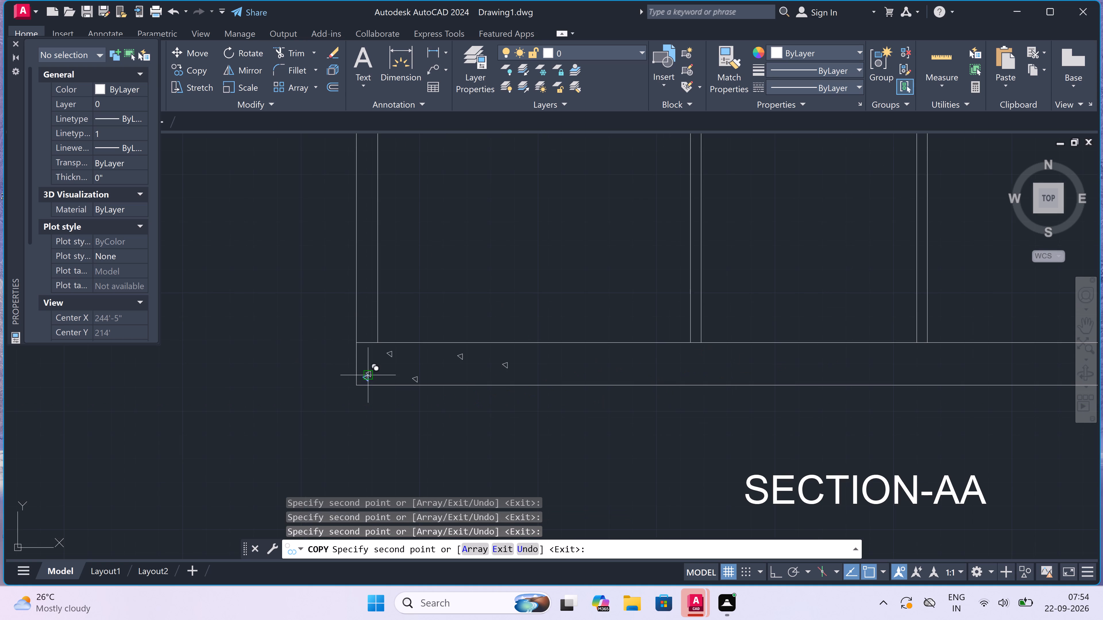
scroll(406, 379, up, 3)
click(539, 375)
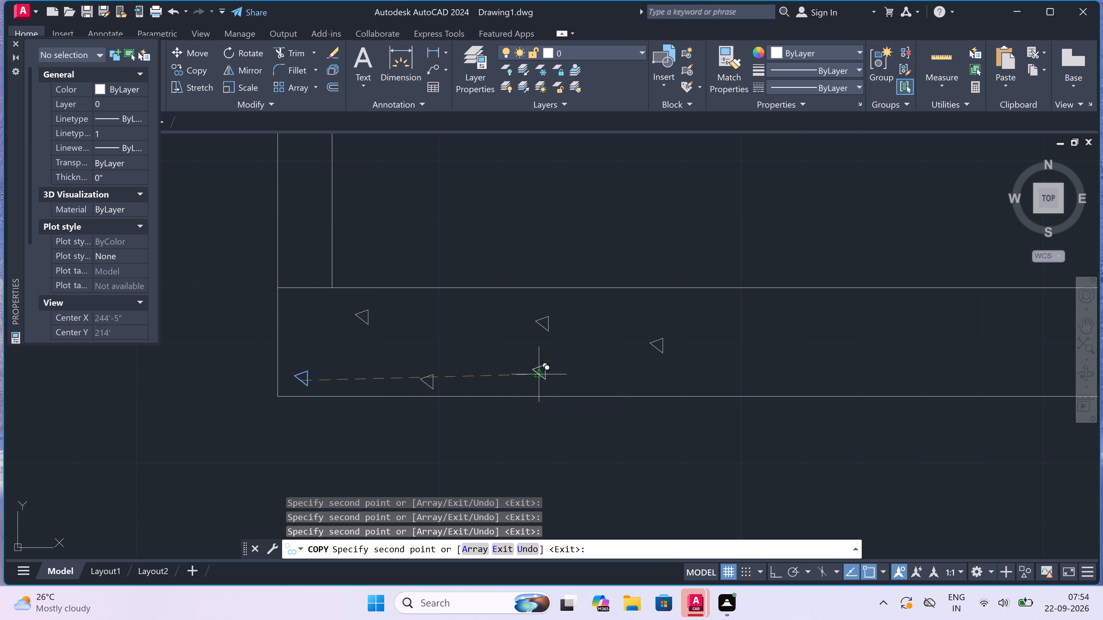
Place eight more scattered triangle copies in the base strip, continuing up to the first interior wall.
scroll(301, 368, down, 2)
scroll(611, 365, up, 2)
click(638, 346)
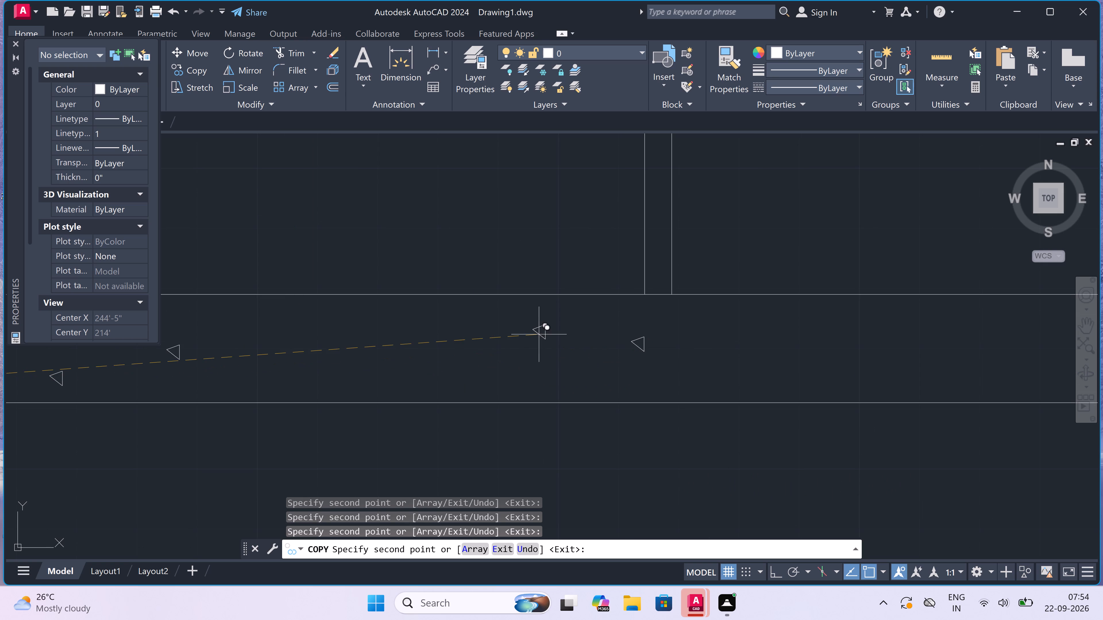
click(539, 334)
click(379, 324)
click(246, 350)
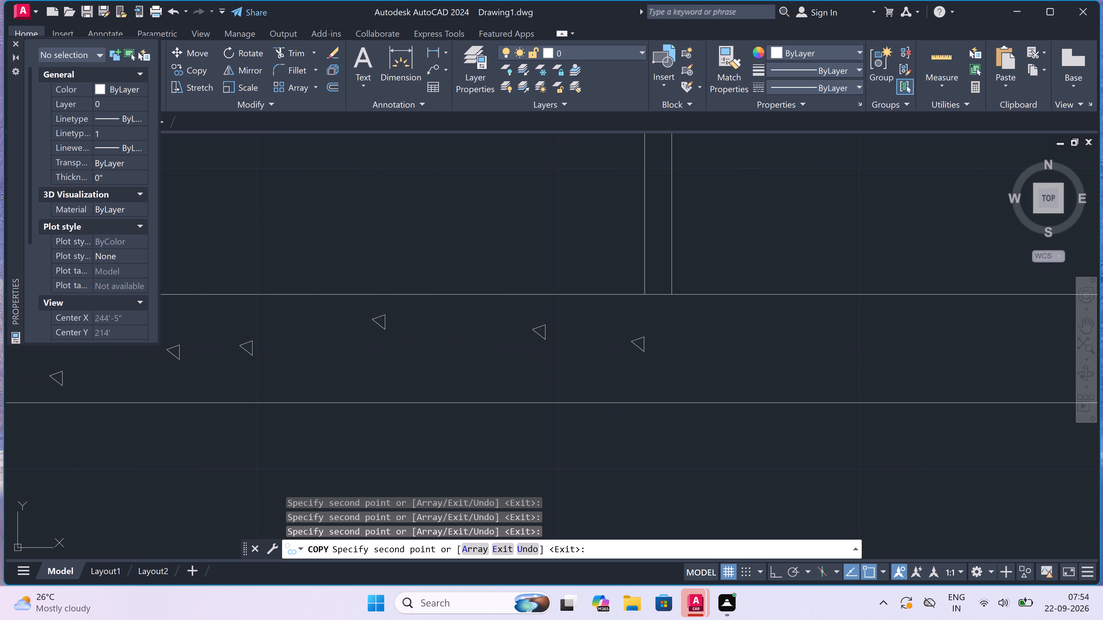
click(279, 383)
click(444, 383)
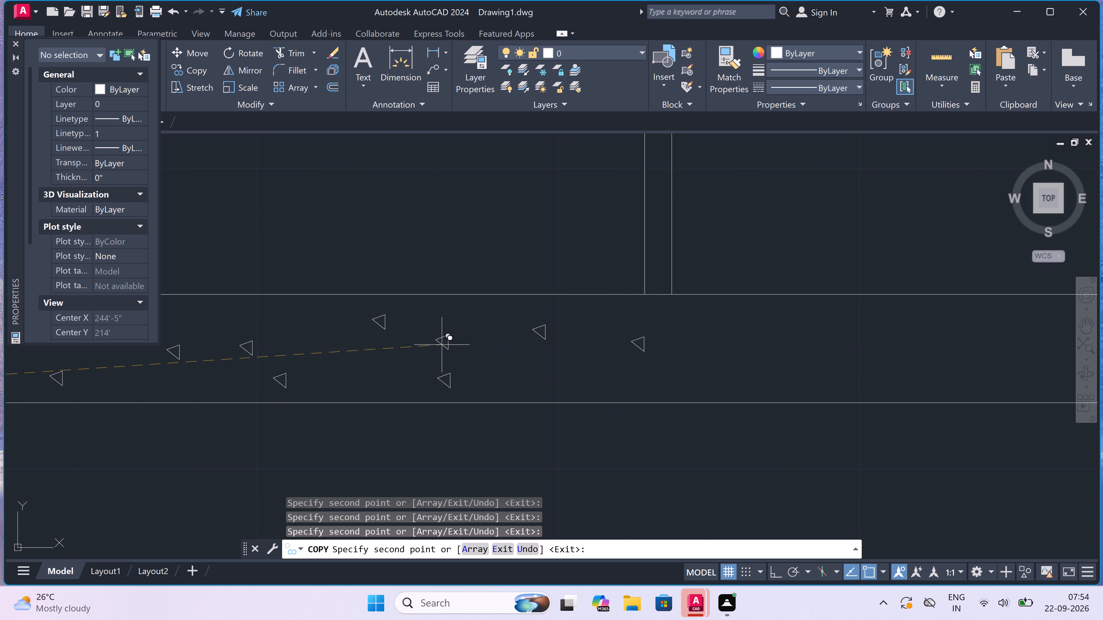
click(442, 342)
click(603, 377)
Scatter nine more triangle copies along the base strip between the first and second interior walls.
scroll(439, 398, down, 2)
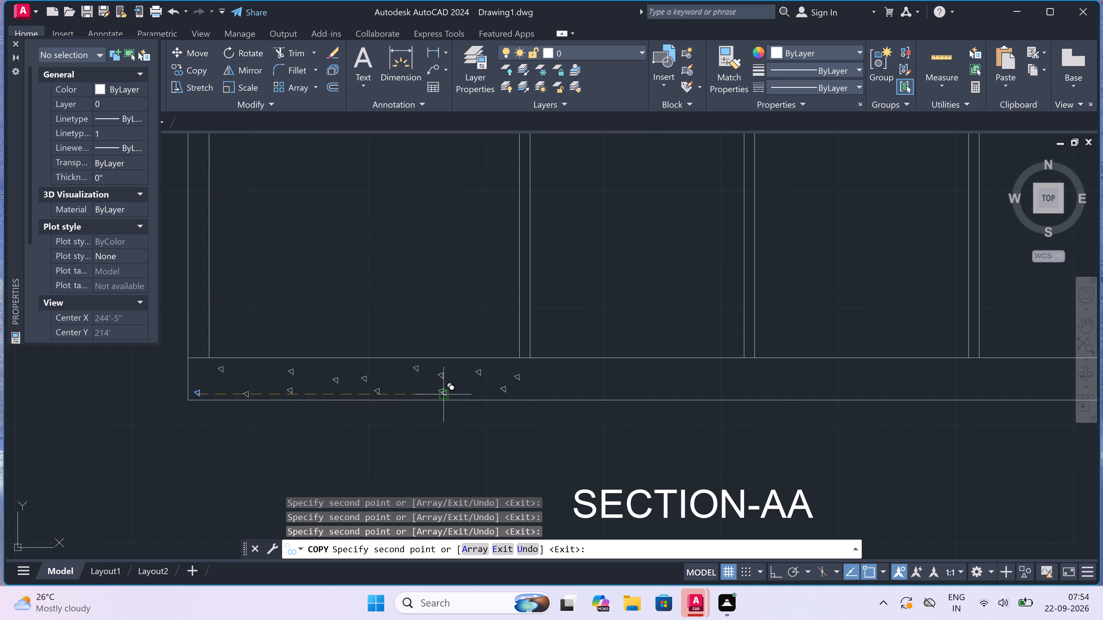
scroll(611, 381, up, 2)
click(572, 380)
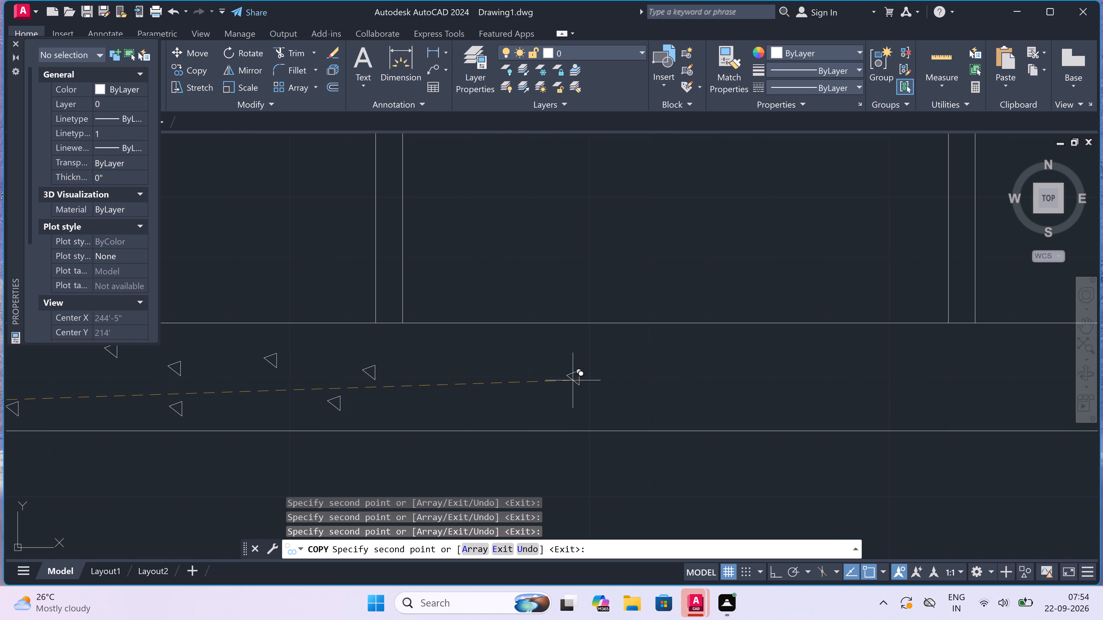
click(894, 381)
click(811, 362)
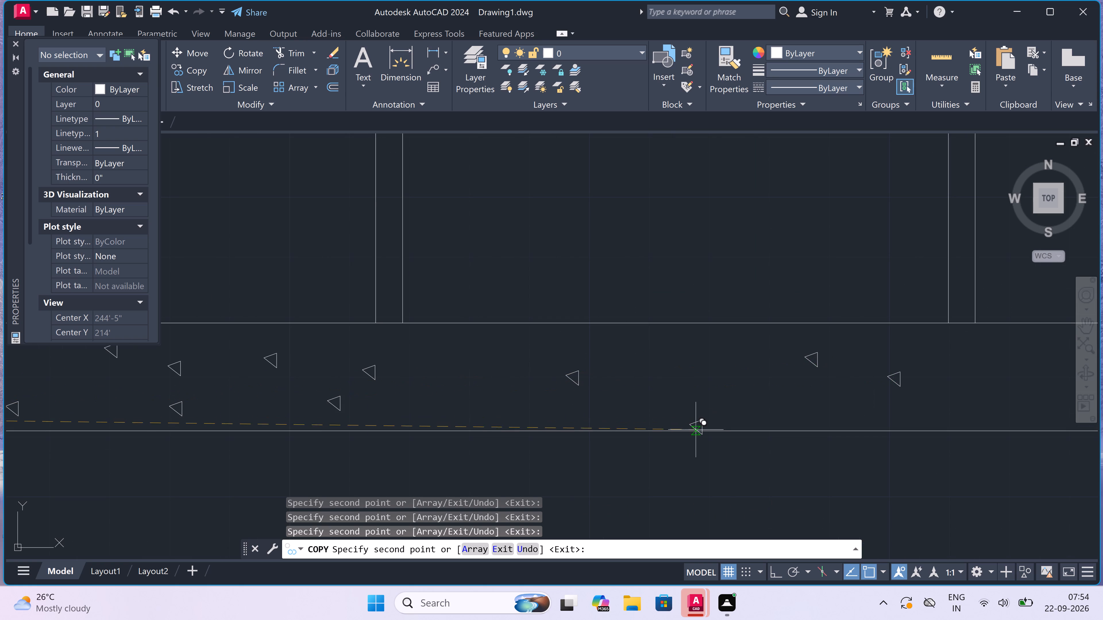
click(690, 413)
click(644, 358)
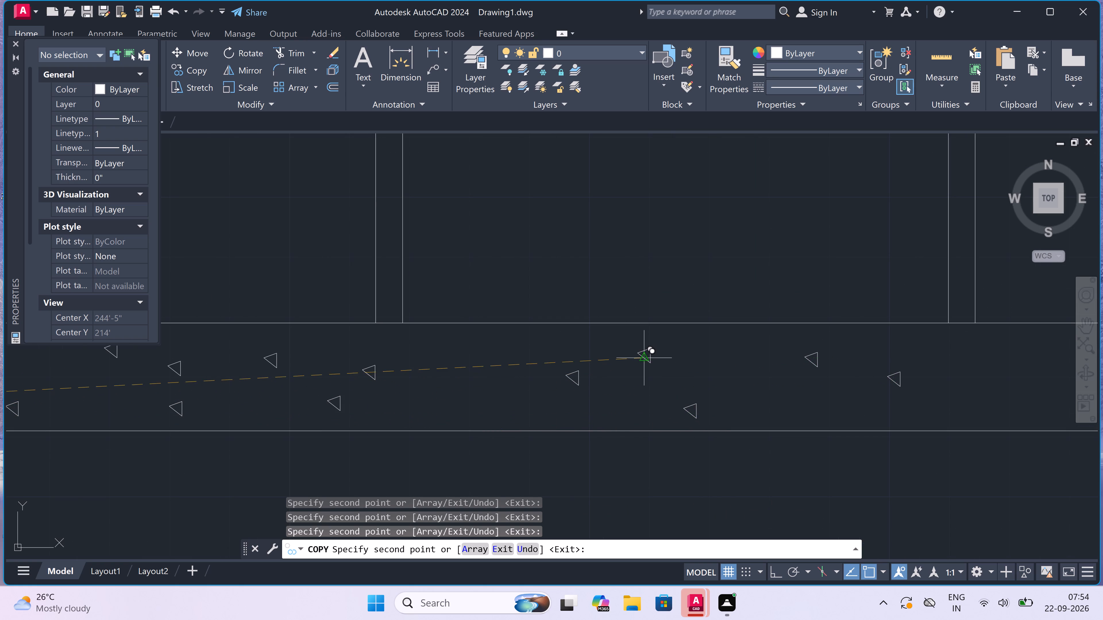
click(734, 354)
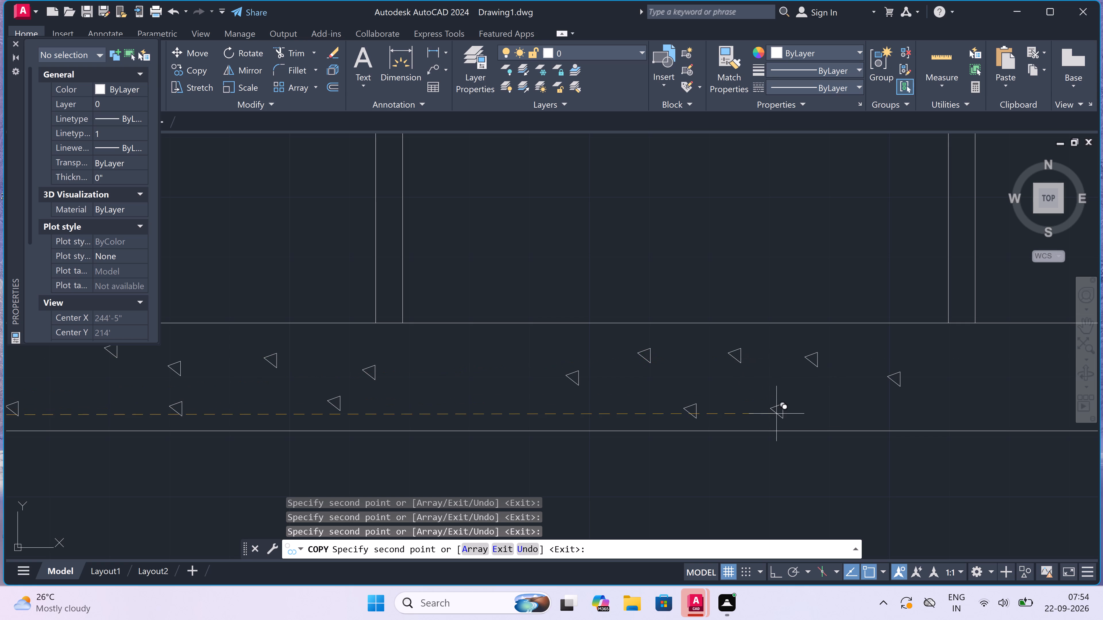
drag(776, 414, 762, 411)
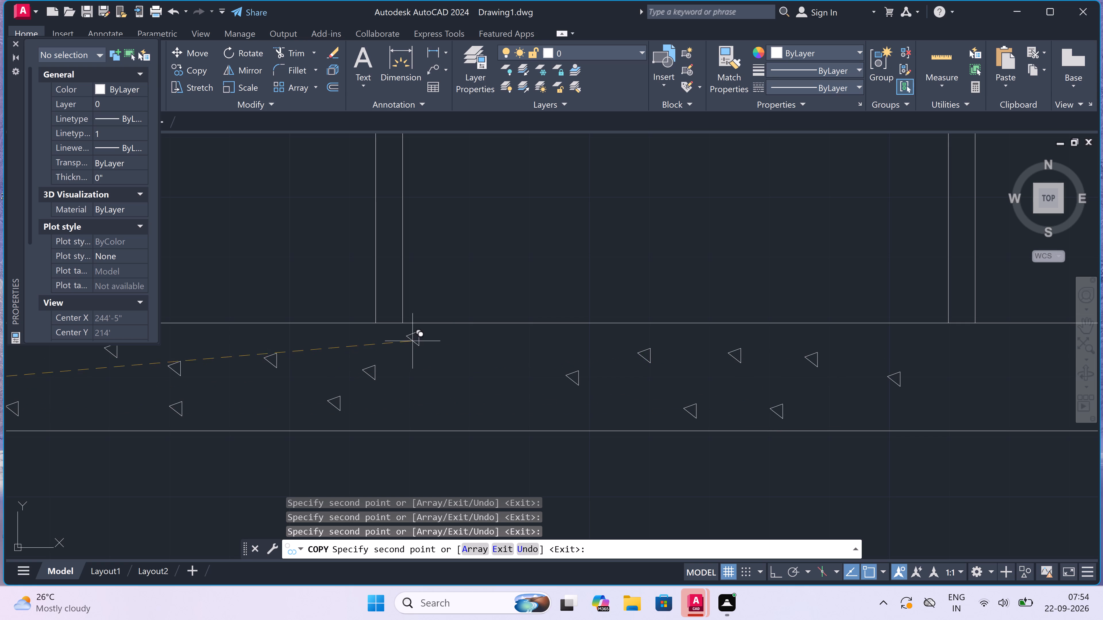
click(445, 341)
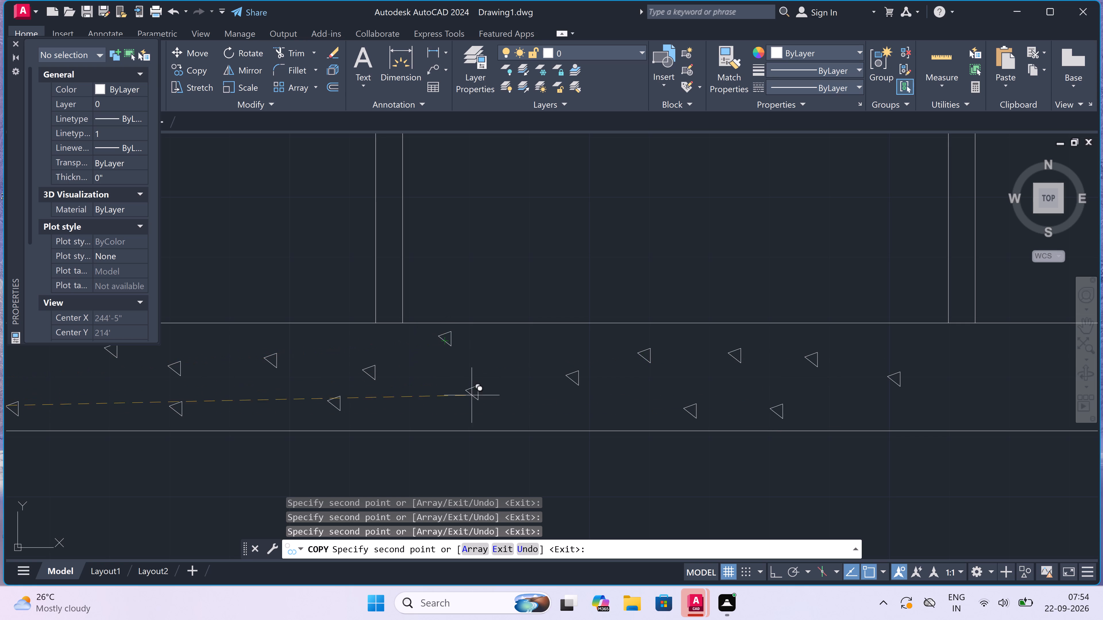
click(465, 407)
Scatter five more triangle copies in the base strip between the second and third interior walls.
scroll(338, 402, down, 3)
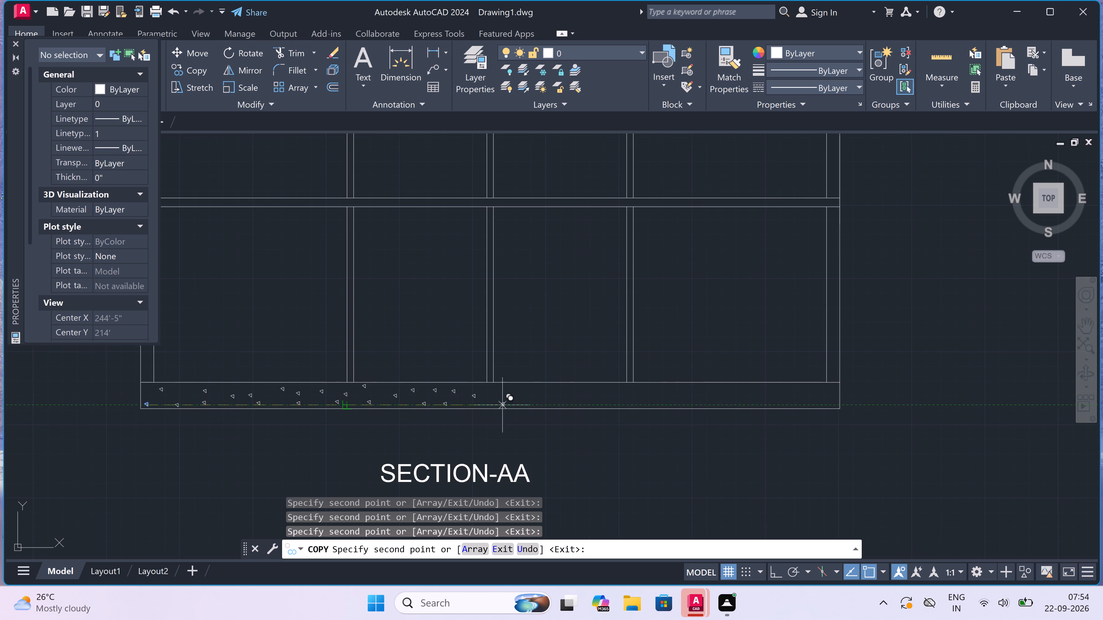
scroll(562, 399, up, 3)
drag(315, 372, 318, 371)
click(580, 406)
click(462, 377)
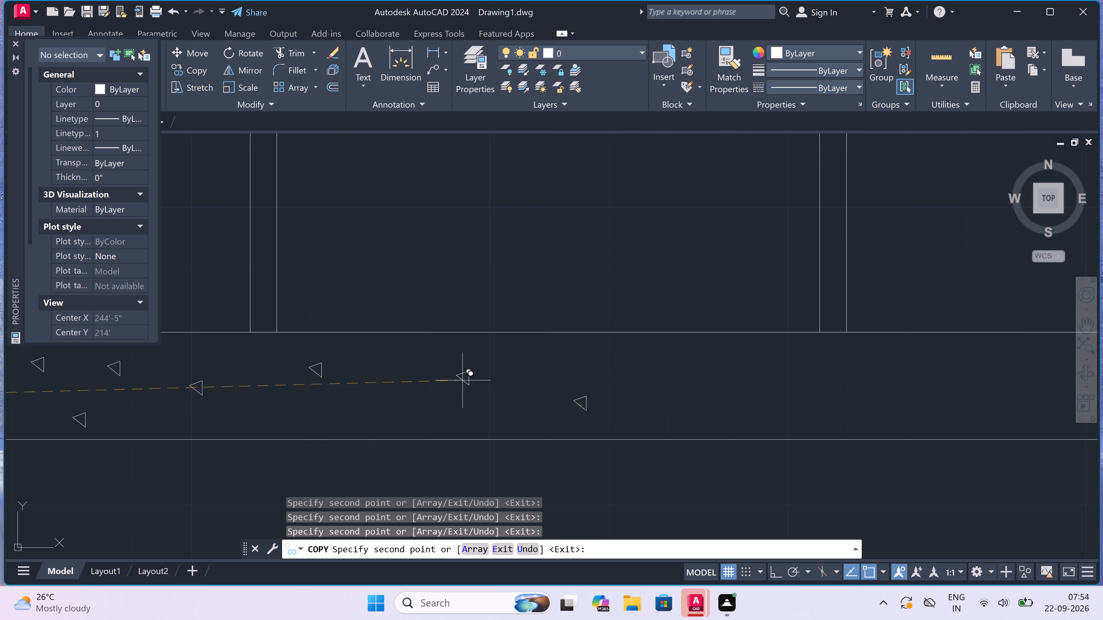
click(410, 411)
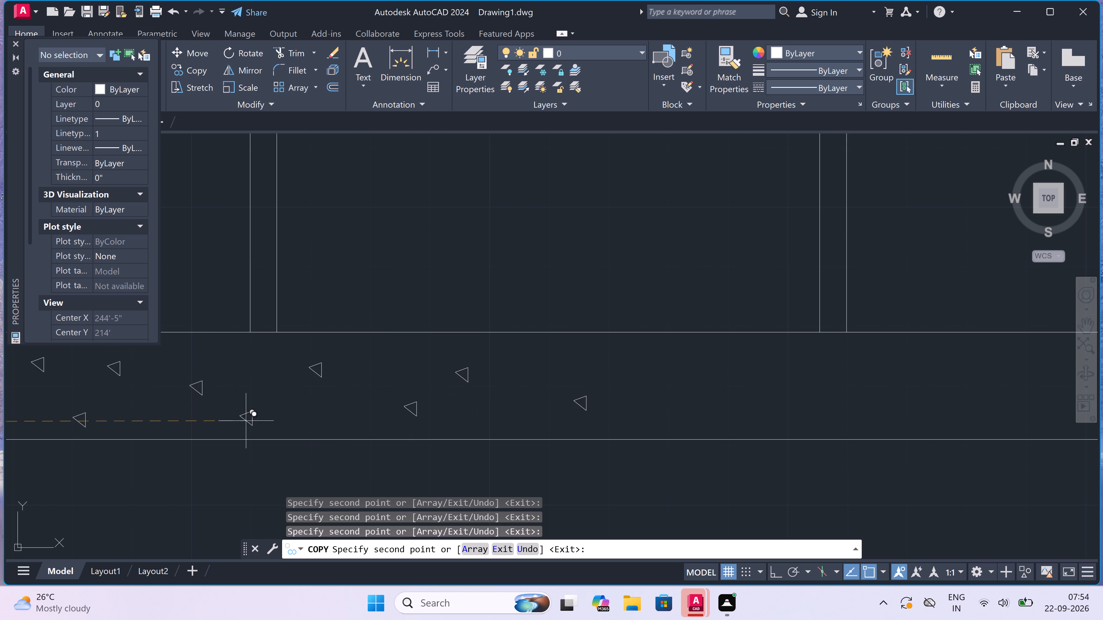
click(290, 422)
Place seven more triangle copies in the base strip, from just before the third interior wall to the right outer wall.
scroll(290, 422, down, 4)
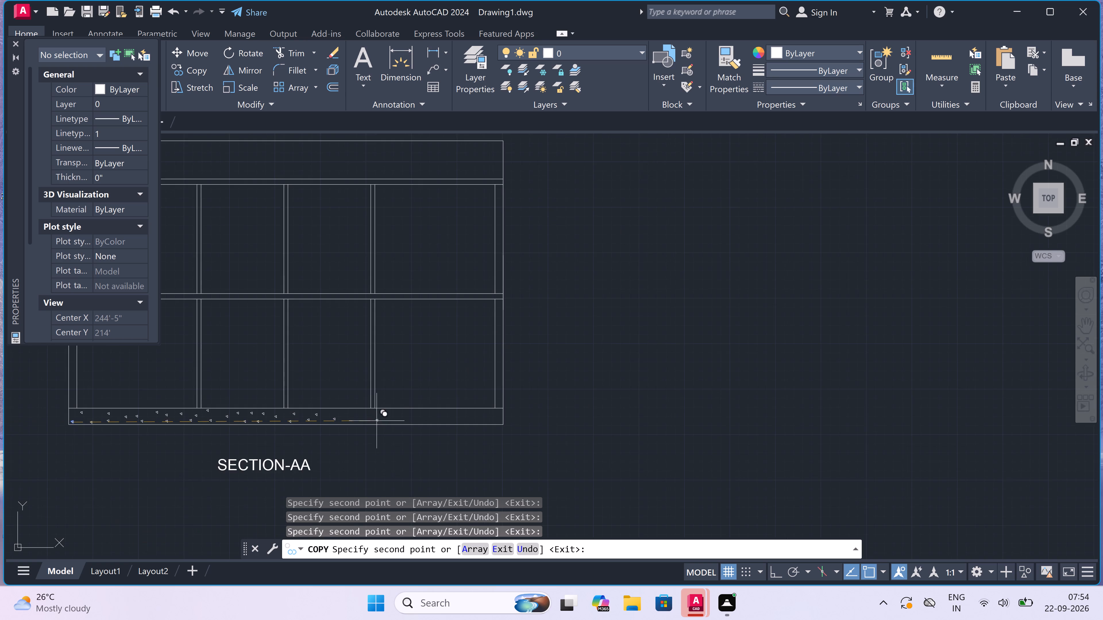
scroll(398, 419, up, 3)
drag(211, 408, 215, 408)
click(359, 412)
click(565, 406)
click(689, 406)
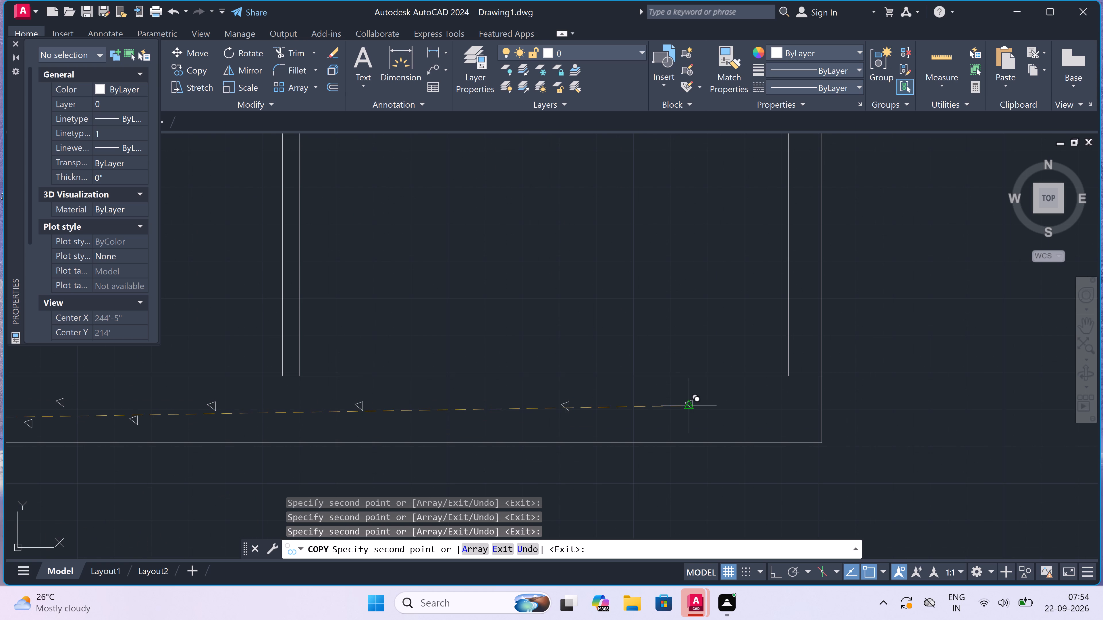
click(766, 409)
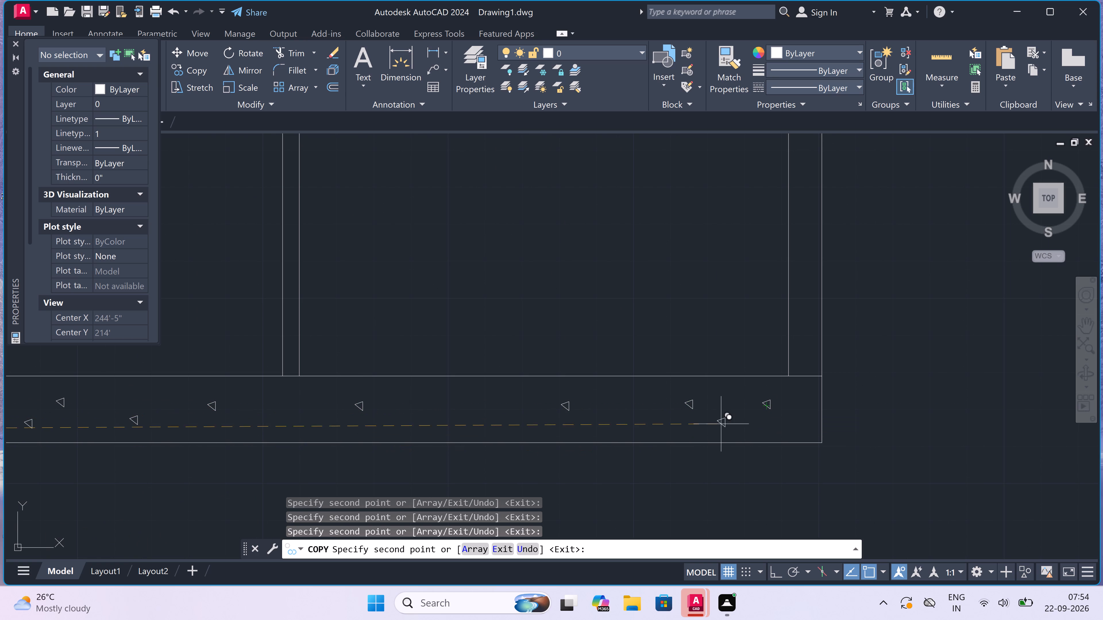
click(722, 423)
click(617, 408)
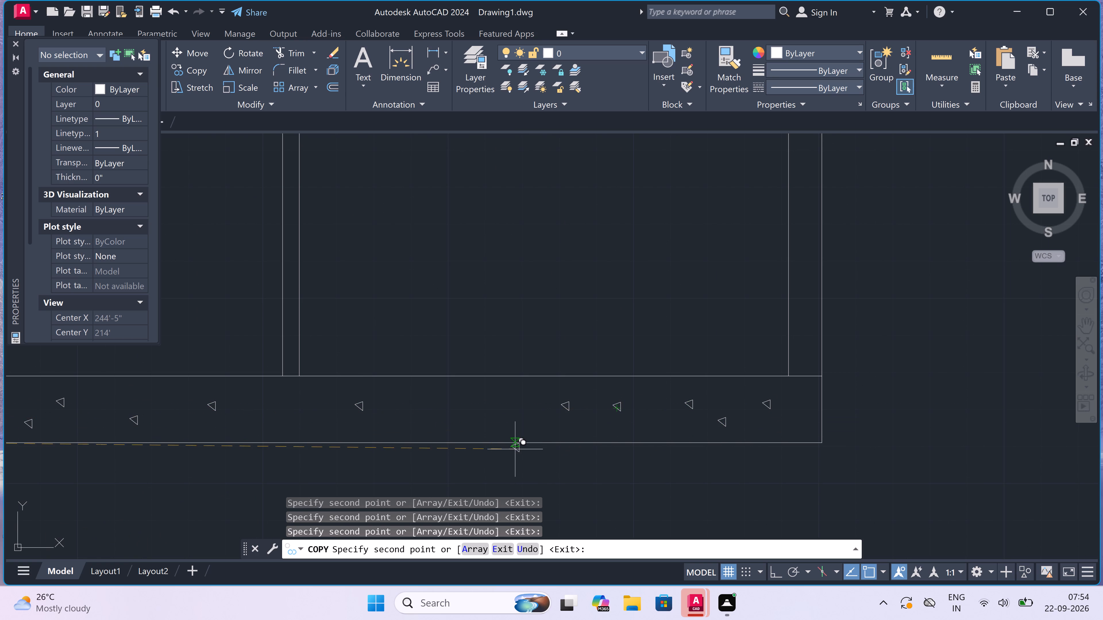
Place two more triangle copies low in Section-AA's base strip near the right outer wall.
scroll(673, 429, up, 2)
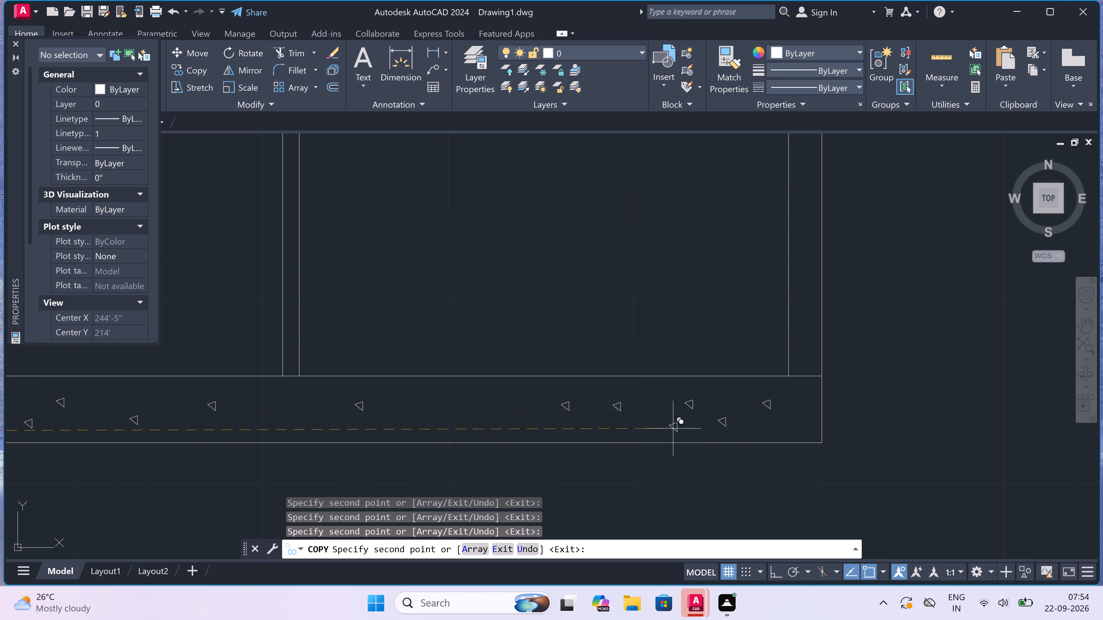
click(639, 439)
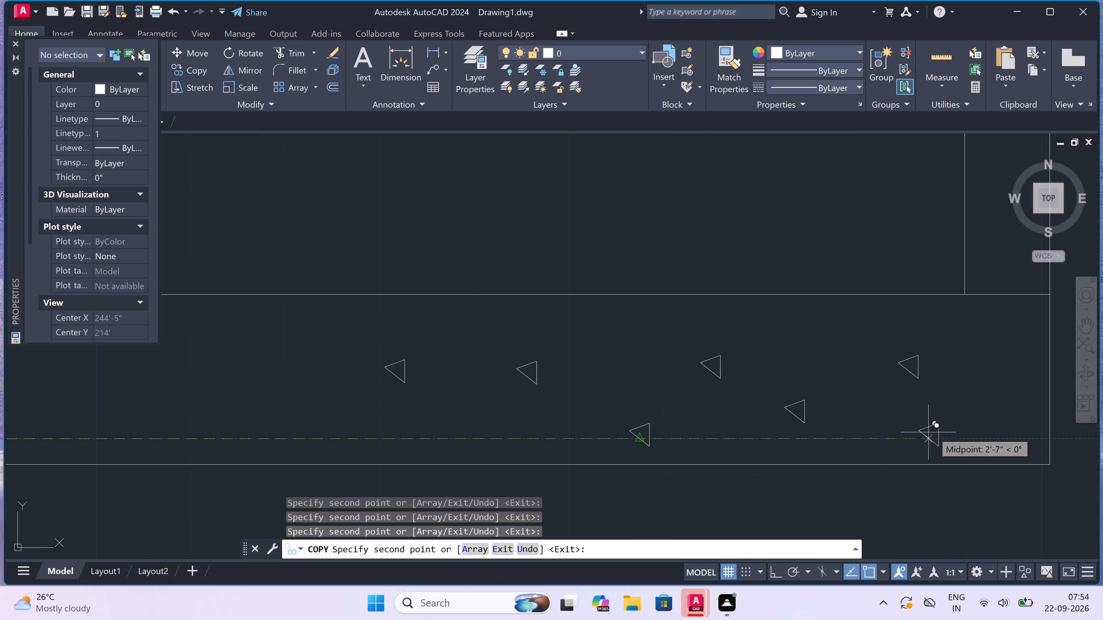
click(1003, 441)
Fill the base strip's gaps with five more triangle copies, three around the third interior wall and two between the second and third walls.
scroll(1003, 441, down, 3)
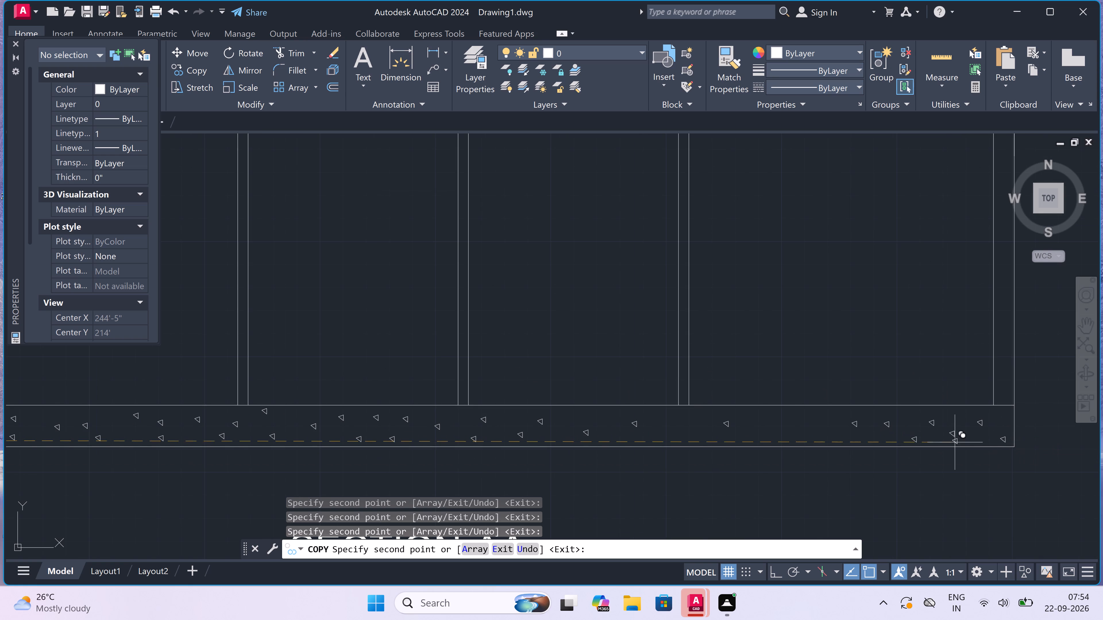
scroll(686, 431, up, 3)
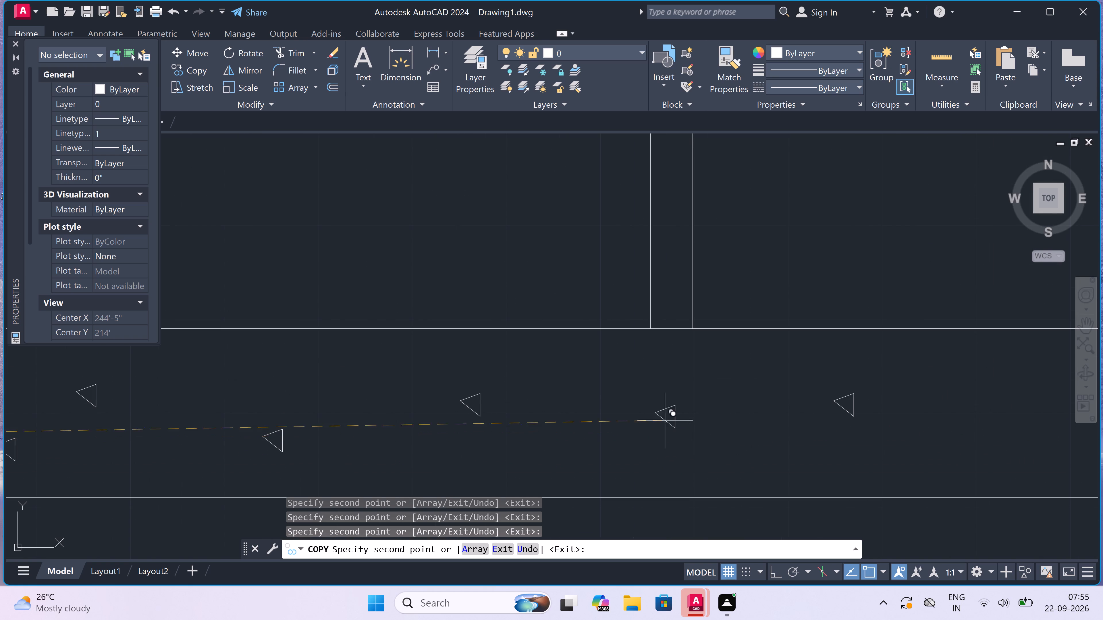
click(587, 375)
click(749, 369)
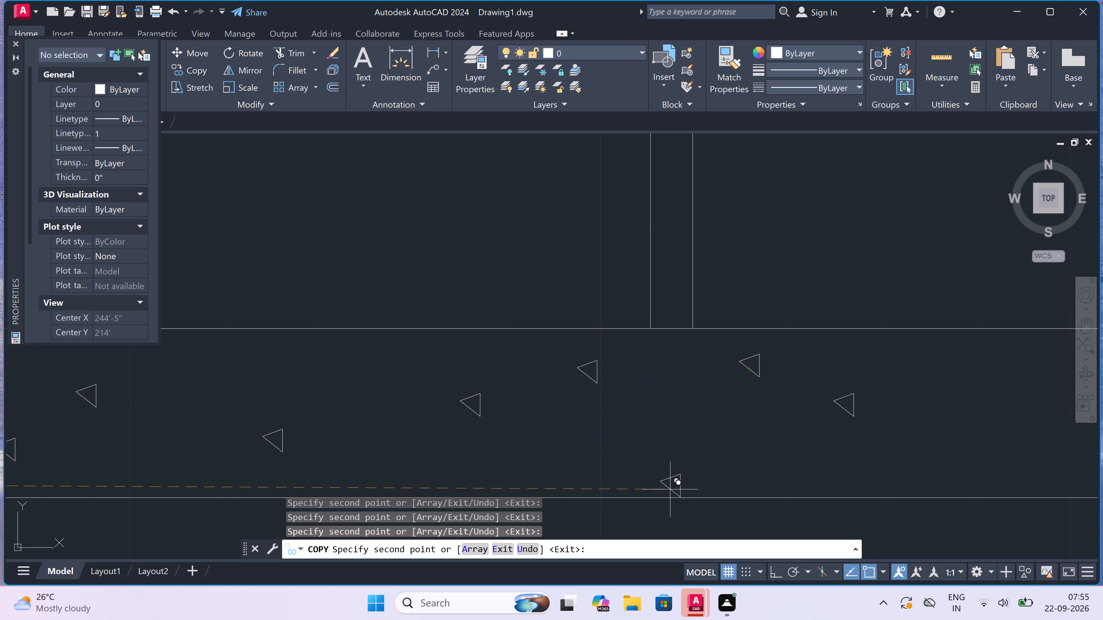
click(672, 478)
scroll(533, 464, down, 4)
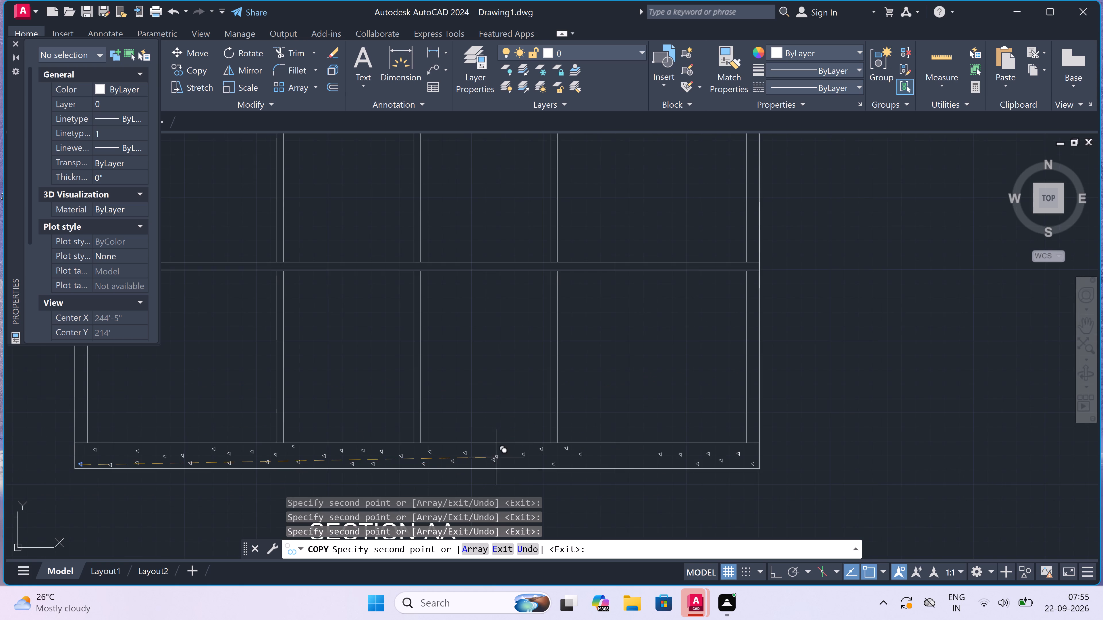
scroll(479, 461, up, 1)
scroll(522, 468, up, 4)
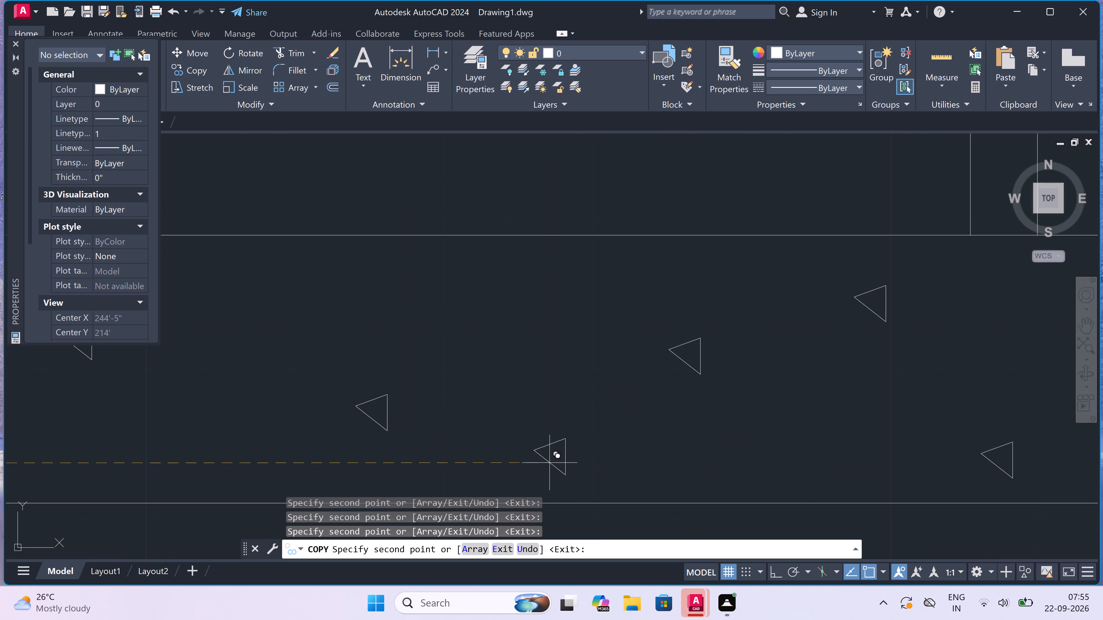
click(565, 474)
click(438, 292)
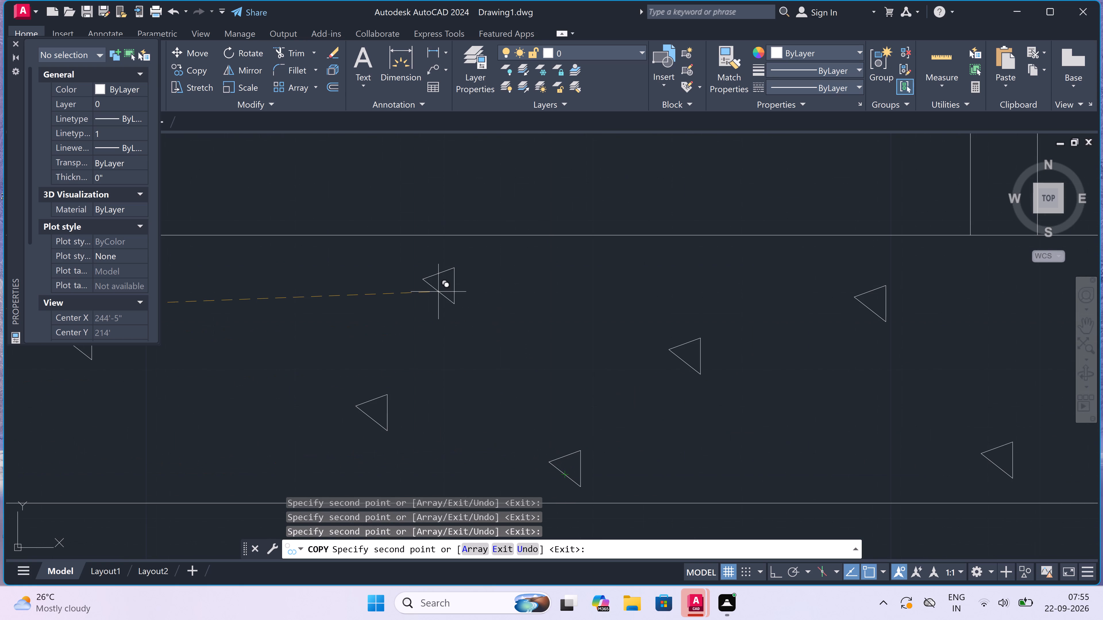
Scatter five more triangle copies in the base strip between the third interior wall and the right outer wall, and end the copying.
scroll(440, 292, down, 5)
scroll(558, 298, up, 4)
drag(455, 278, 457, 278)
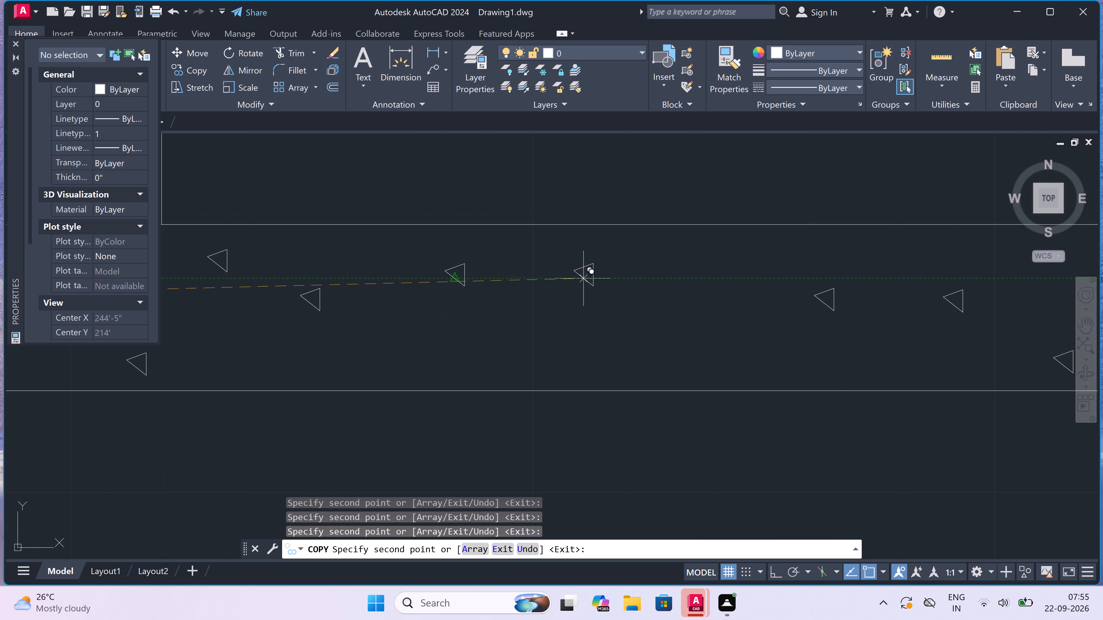
click(644, 263)
drag(558, 339, 561, 339)
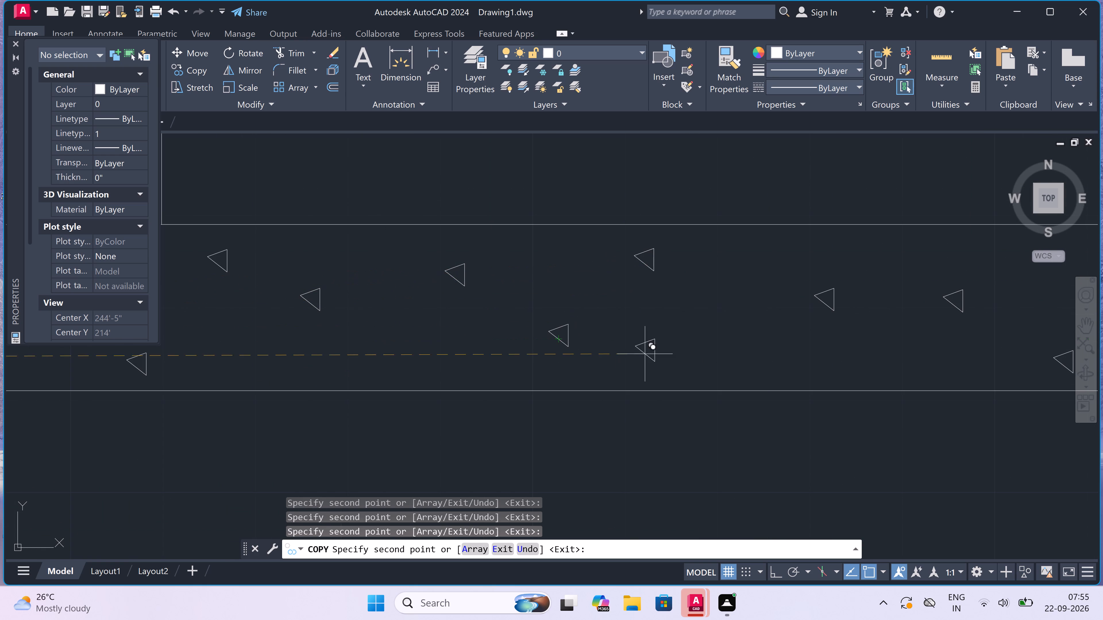
click(679, 357)
click(387, 368)
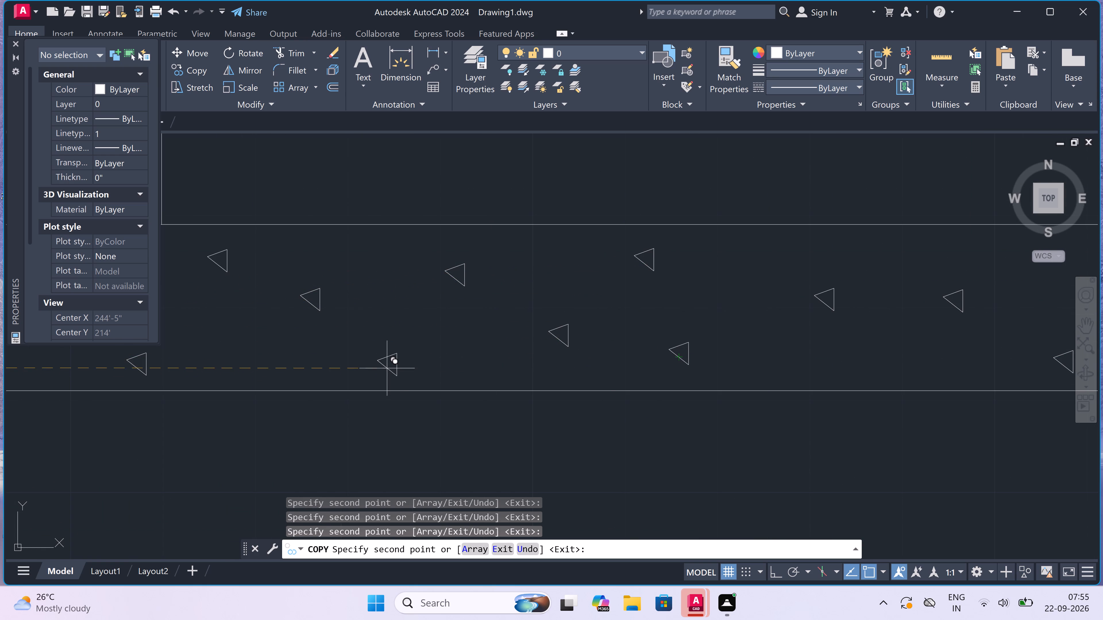
key(Escape)
Start a brick pattern at the foot of the right outer wall: two lines across its width joined by a mid-width vertical joint, with Ortho on.
scroll(580, 376, down, 5)
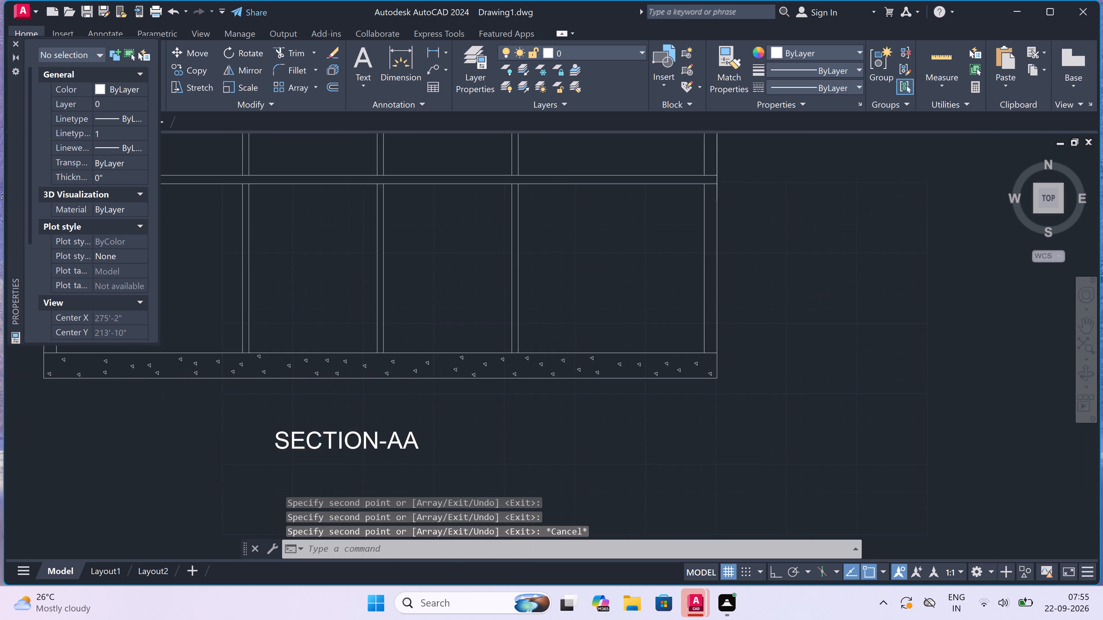
scroll(584, 375, down, 1)
scroll(630, 348, up, 3)
scroll(635, 419, up, 3)
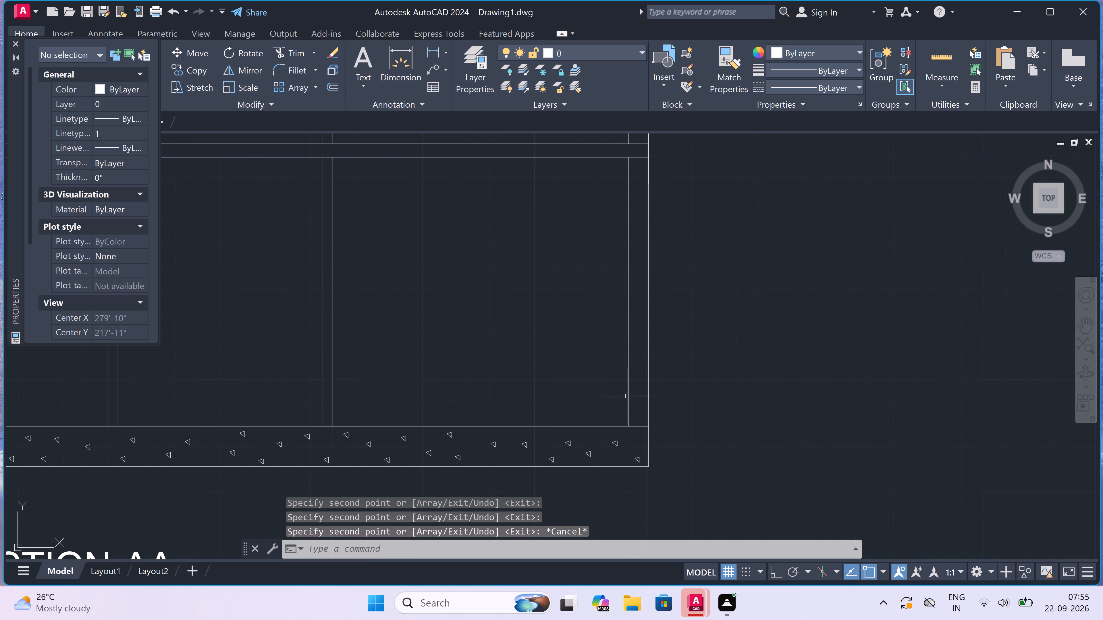
text(L)
key(space)
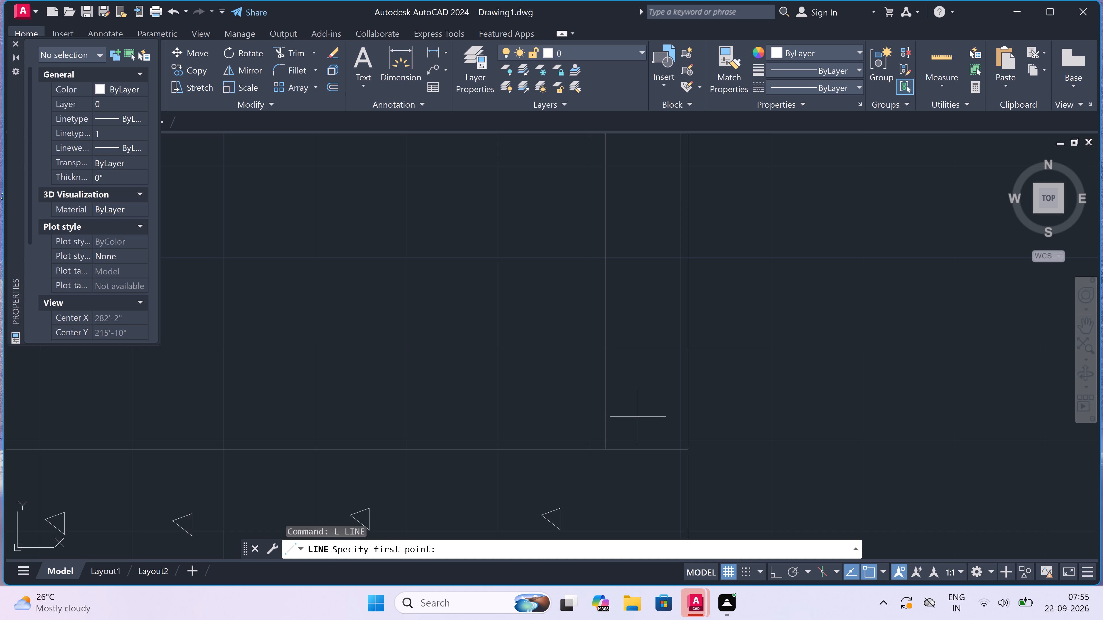
click(603, 400)
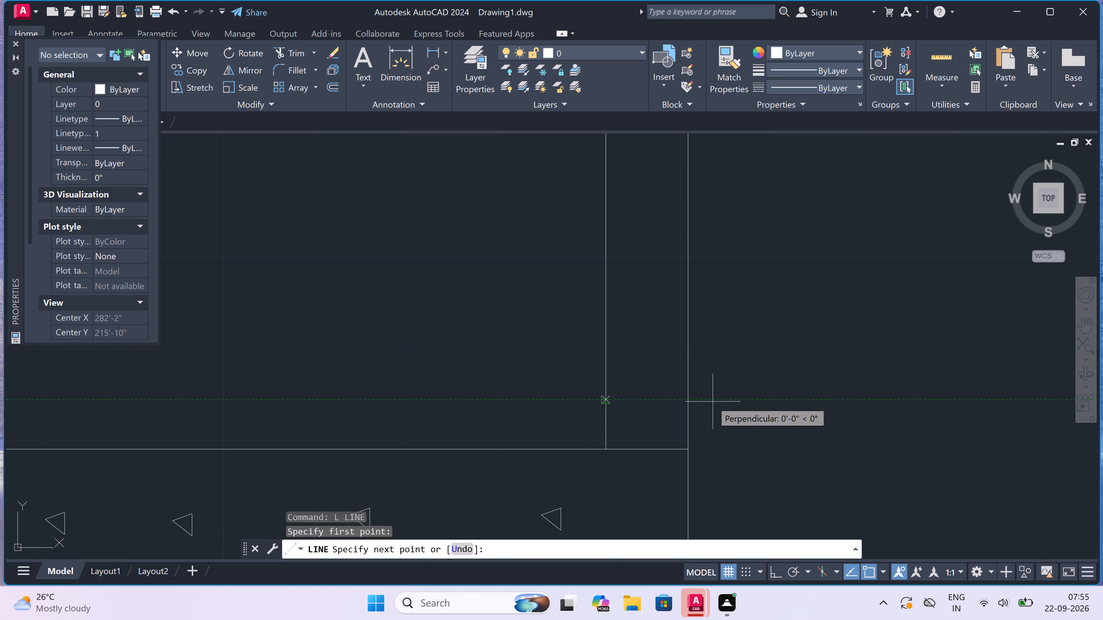
click(690, 400)
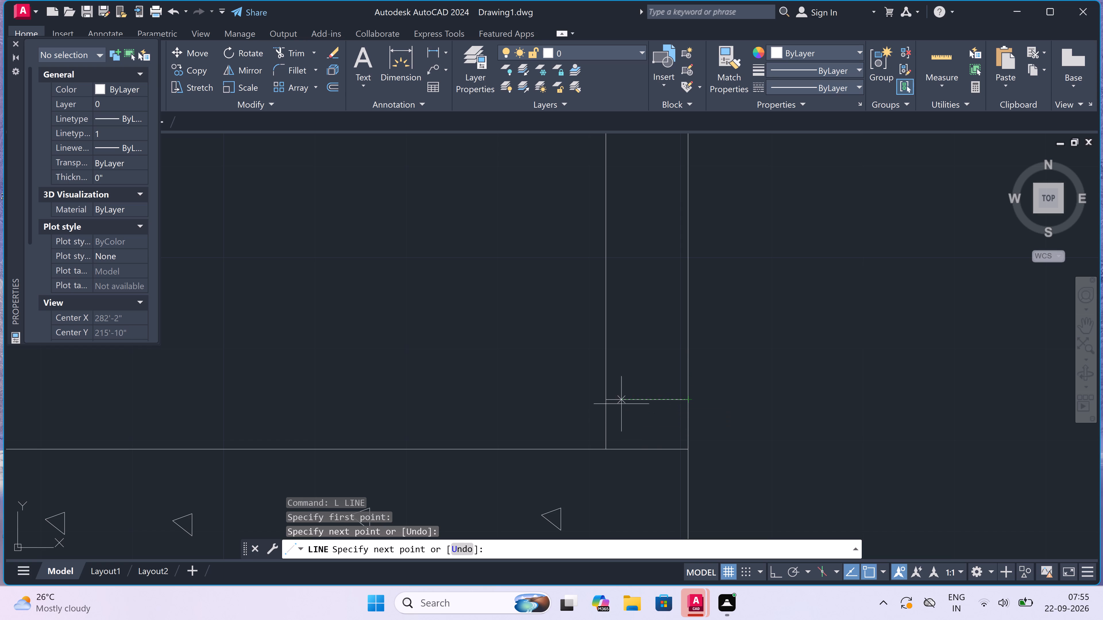
key(F8)
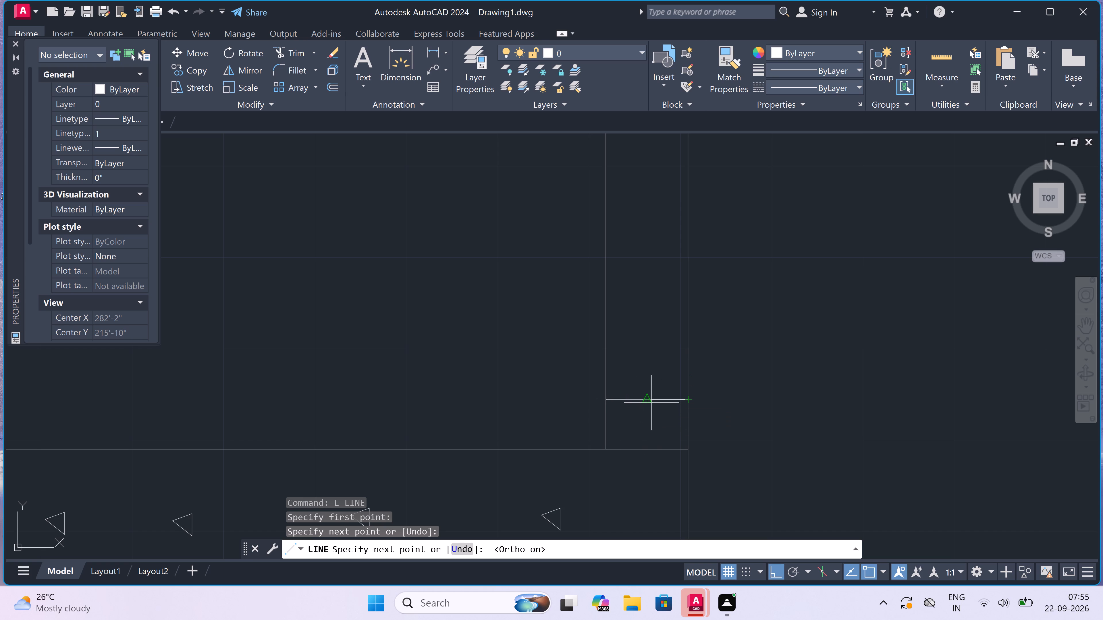
click(649, 400)
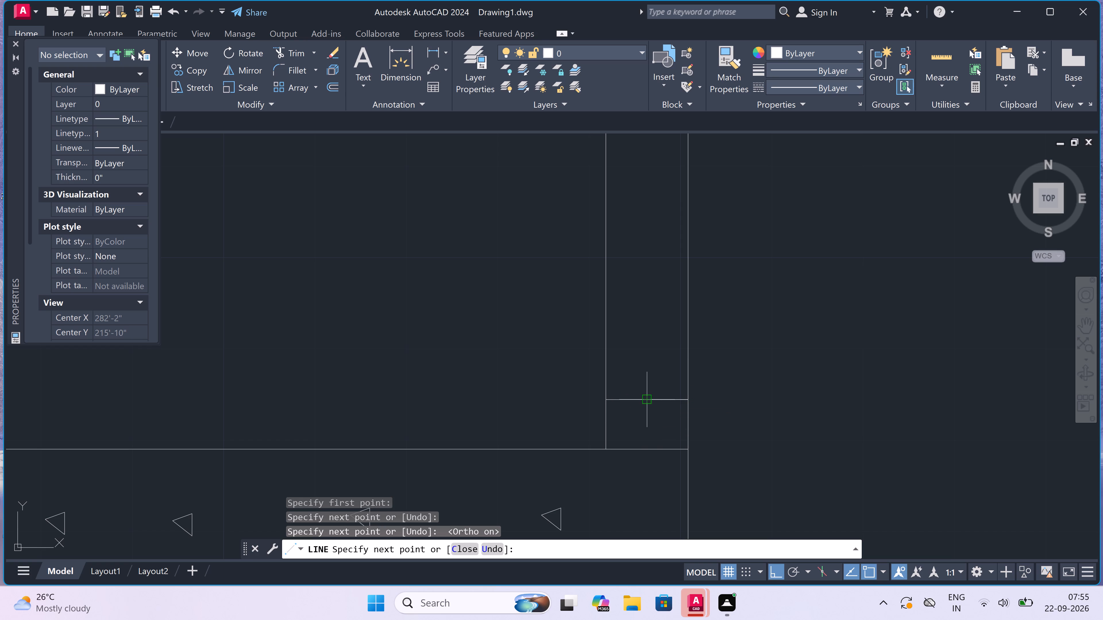
drag(648, 348, 644, 348)
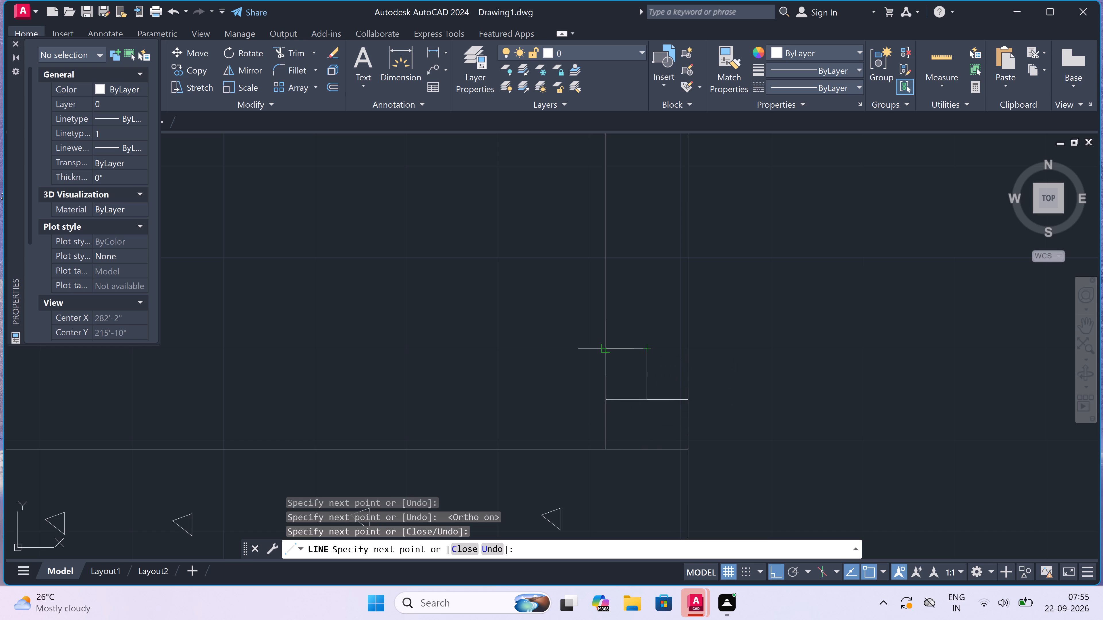
click(608, 348)
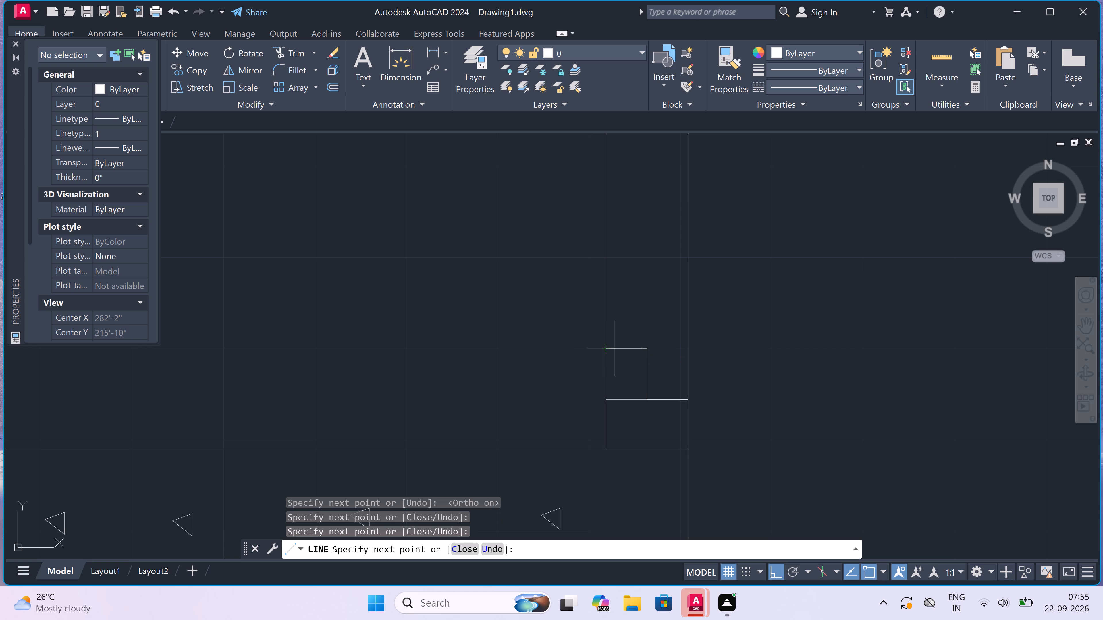
click(686, 350)
Continue the brick lines upward with a plain course and a course split by a mid-width vertical joint about 5" high.
click(687, 303)
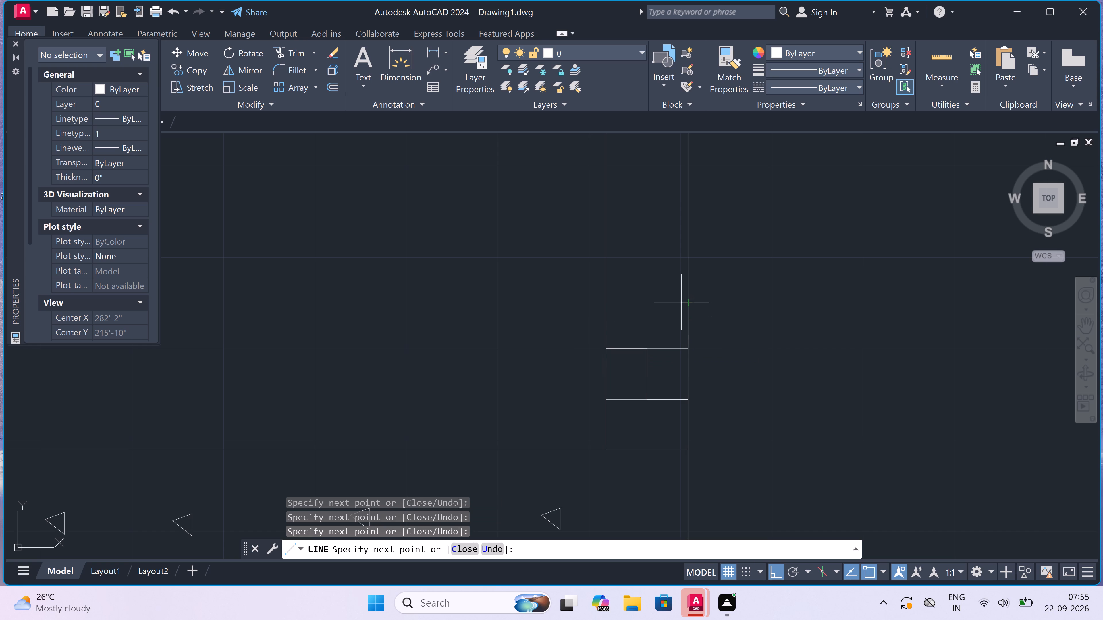
click(604, 301)
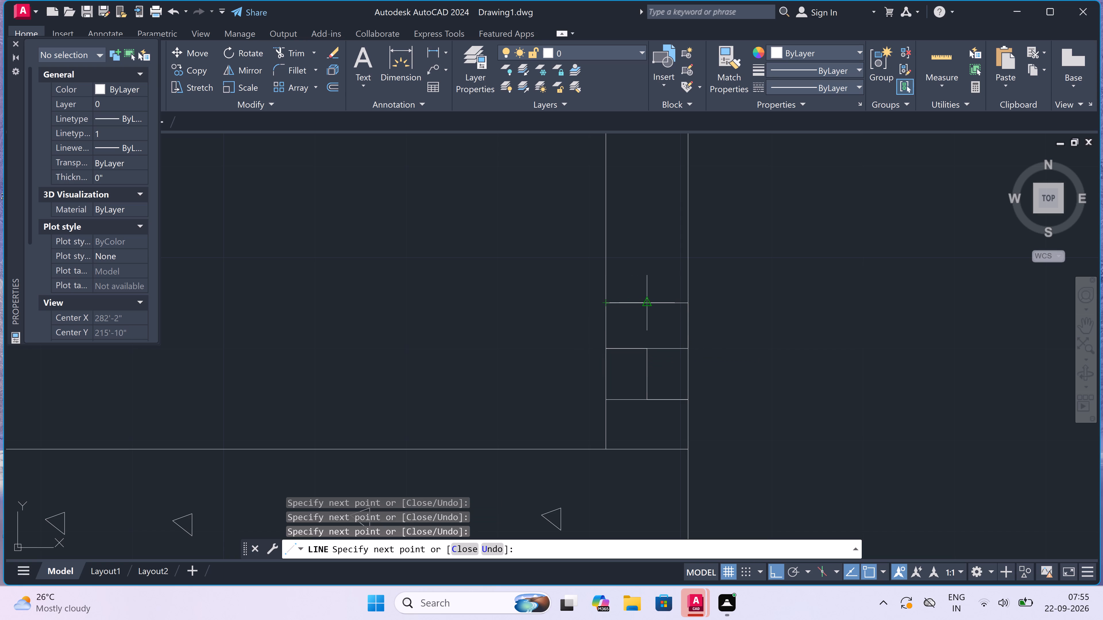
click(643, 303)
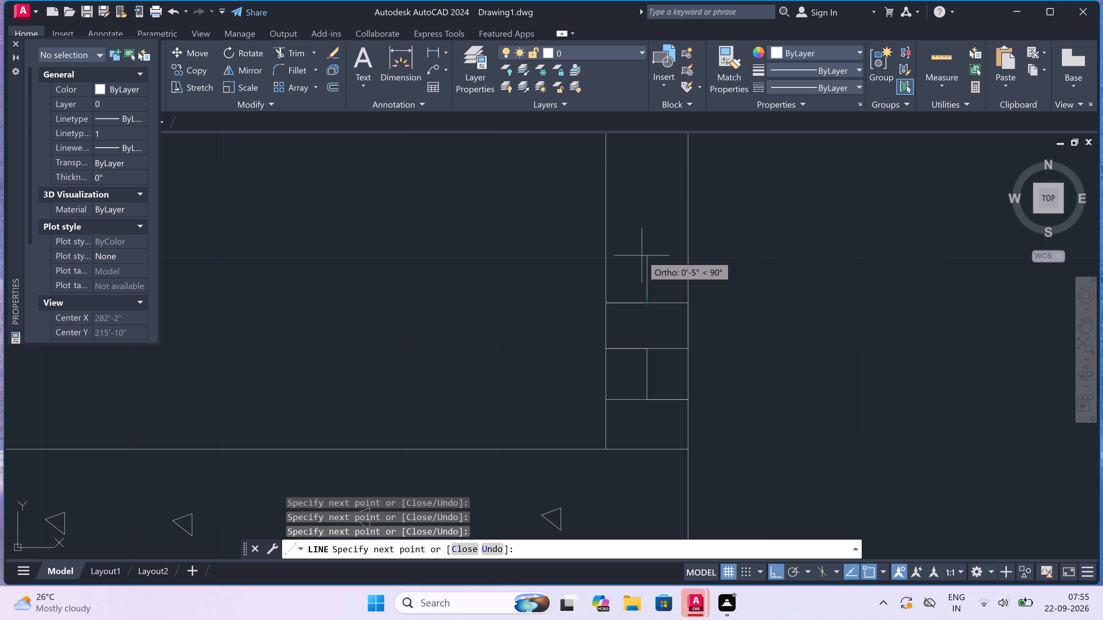
drag(643, 254, 640, 254)
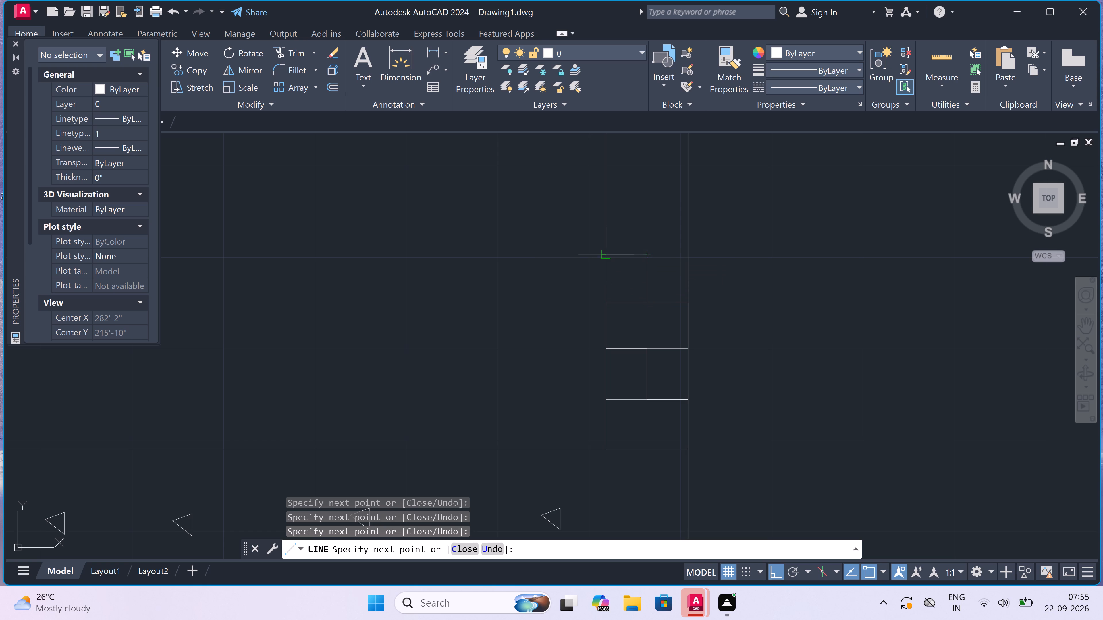
click(609, 254)
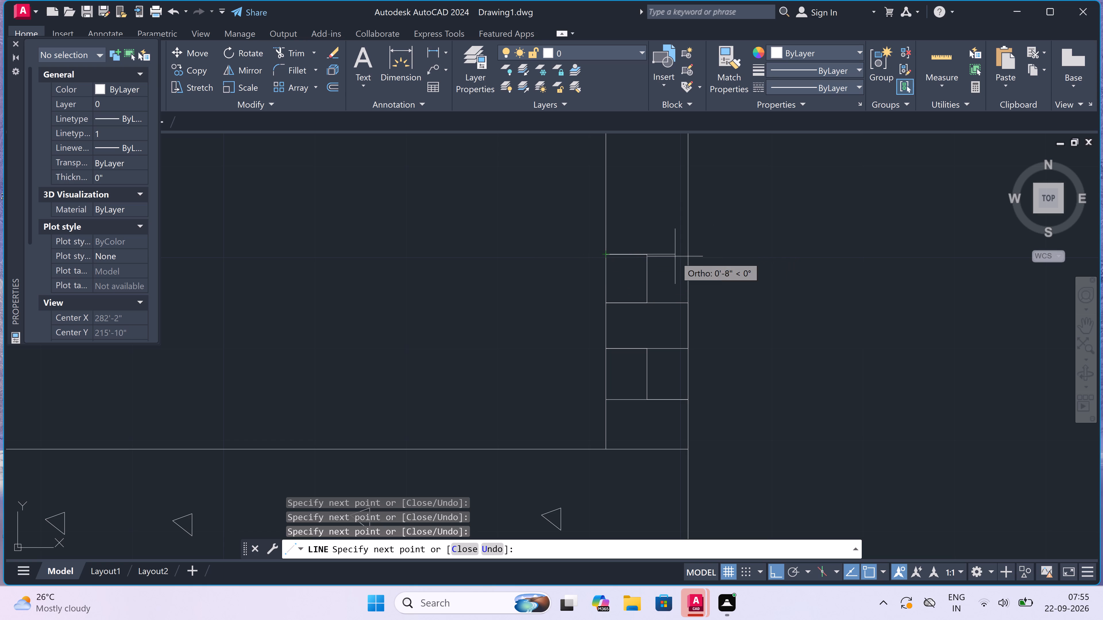
click(684, 256)
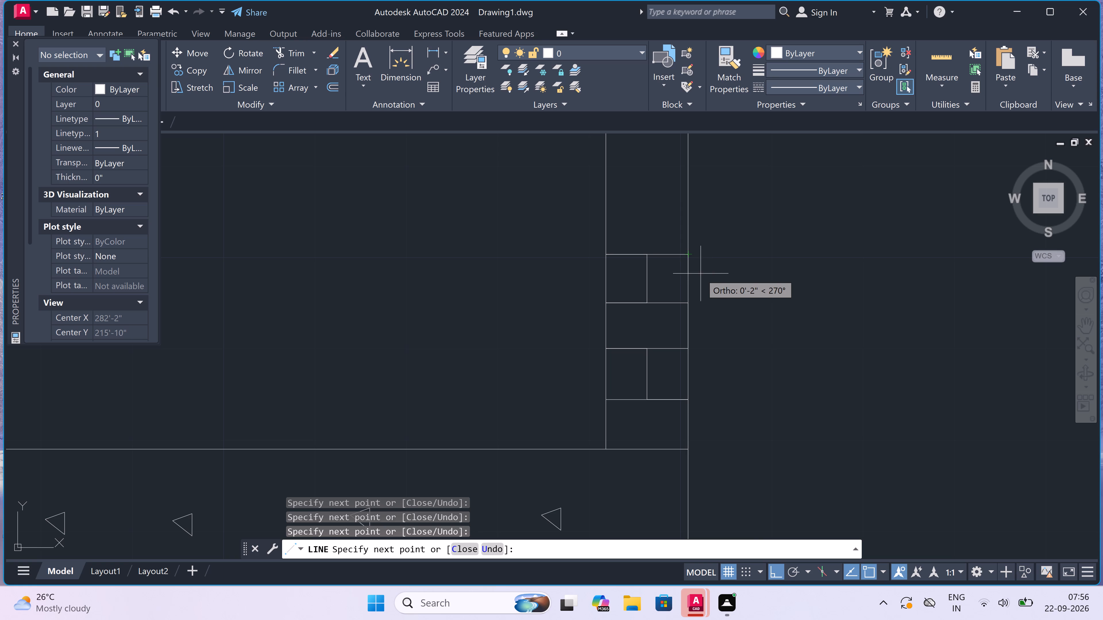
Add a plain brick course and a course split by a mid-width vertical joint above the existing bricks in the right outer wall.
scroll(695, 276, down, 1)
scroll(677, 223, up, 2)
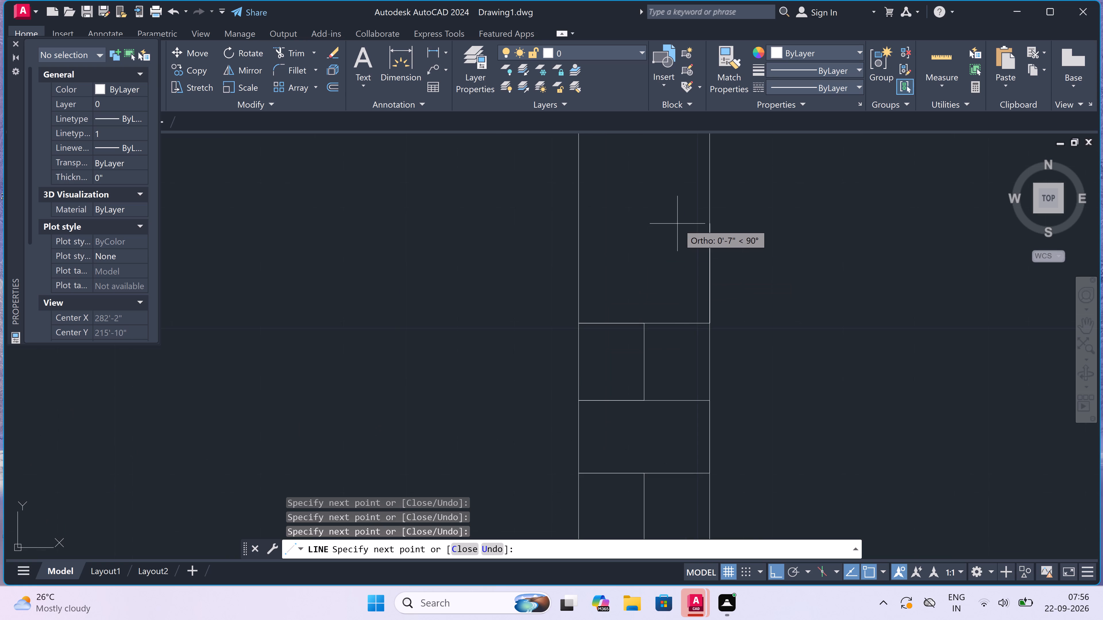
click(709, 254)
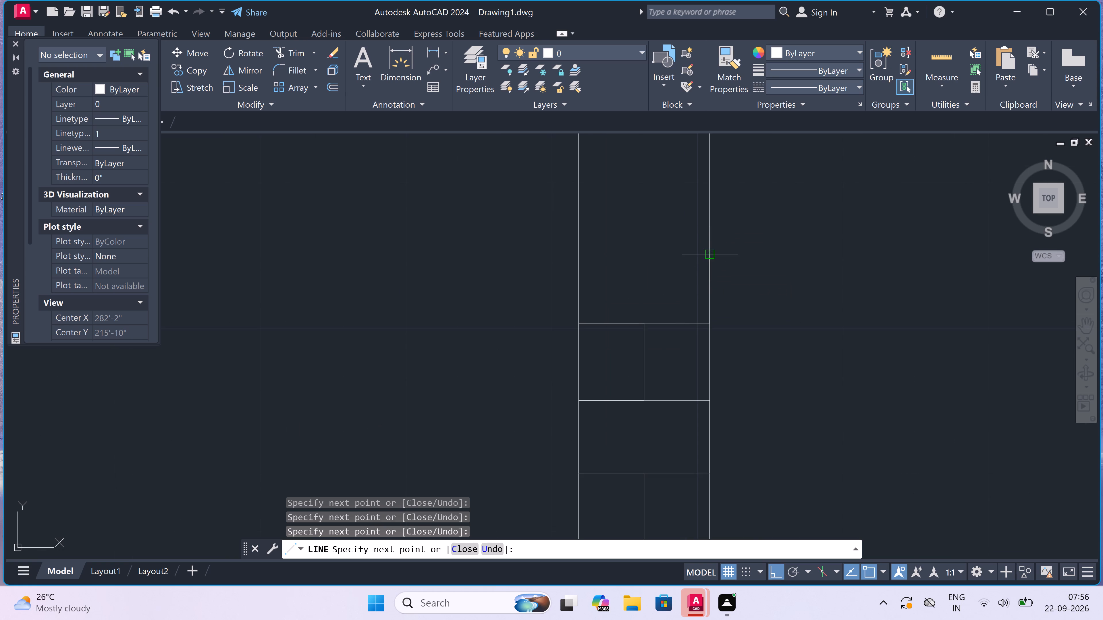
click(580, 249)
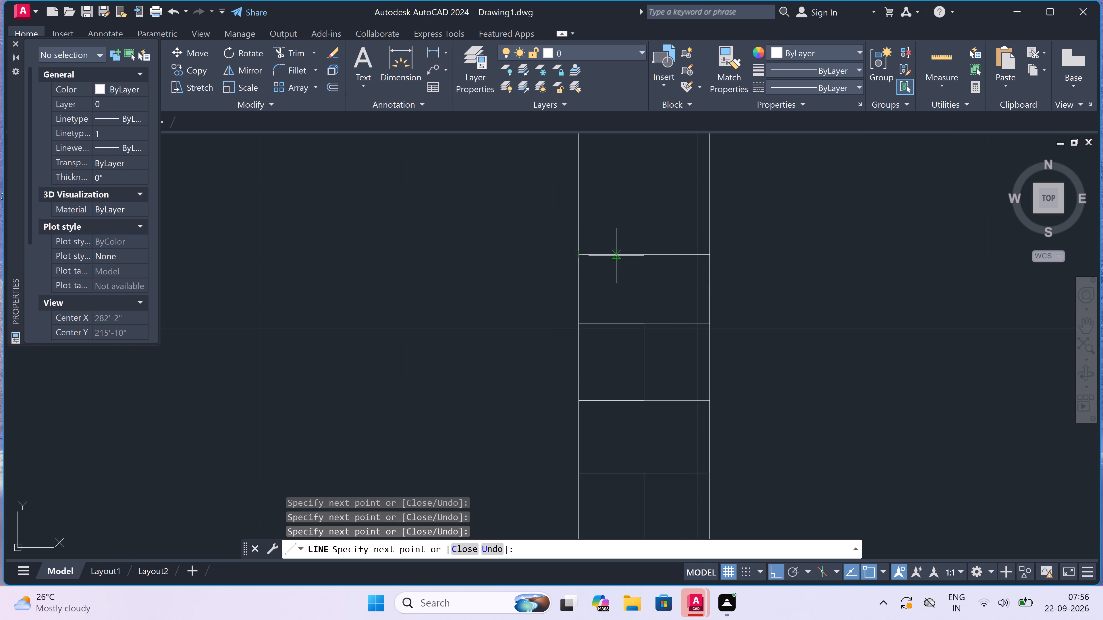
click(648, 255)
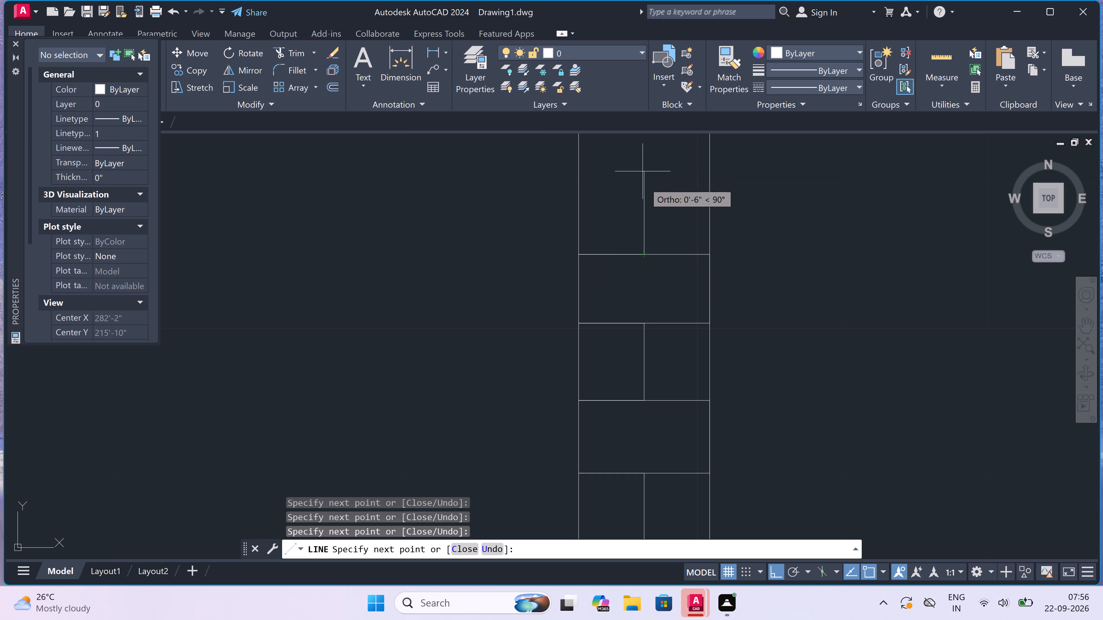
click(643, 190)
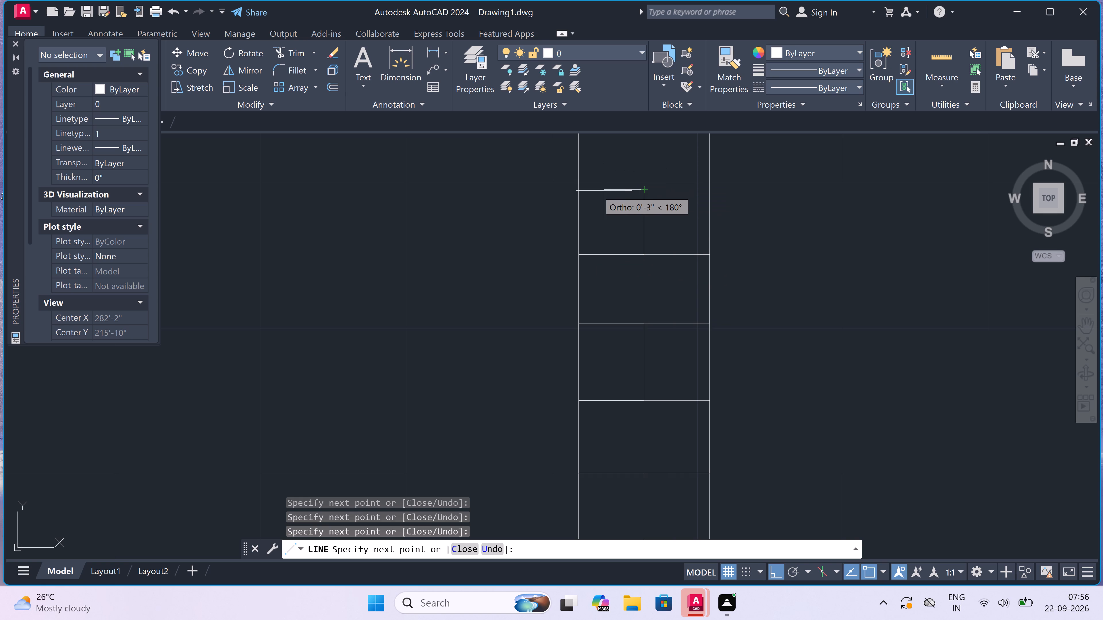
click(580, 189)
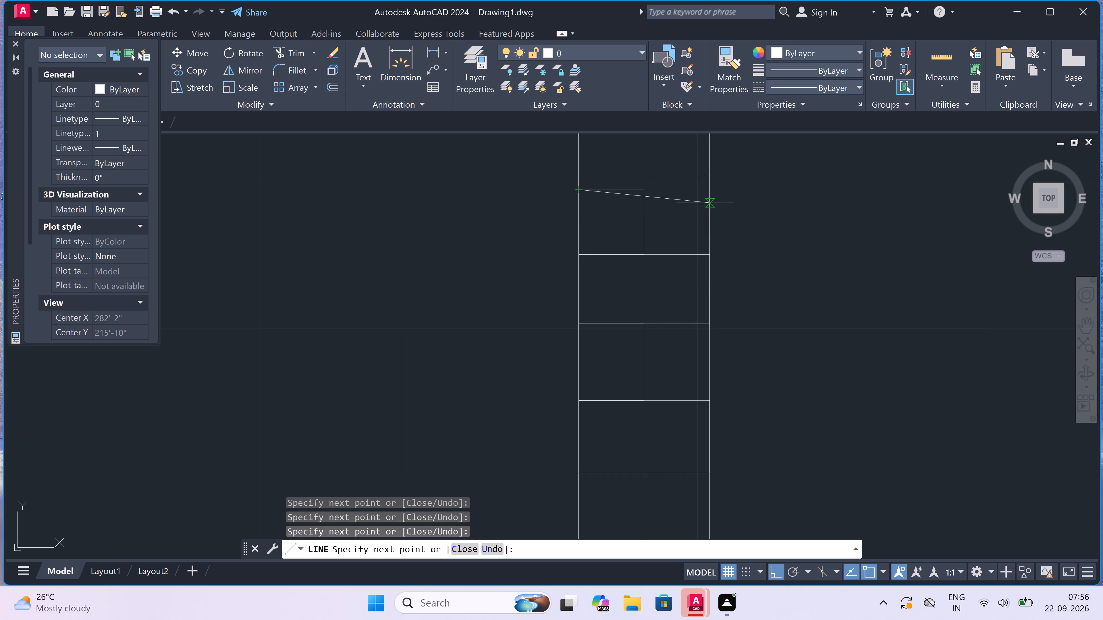
click(709, 188)
Continue the brick lines upward with a plain course and a course split by a mid-width vertical joint about 4" high.
scroll(709, 188, down, 4)
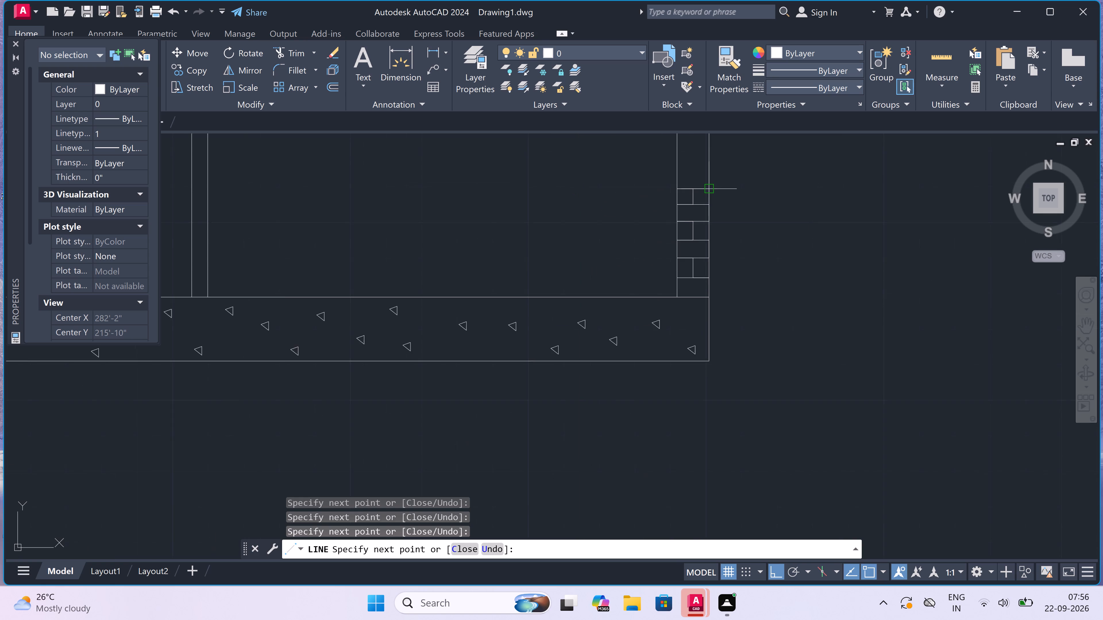
scroll(702, 150, up, 4)
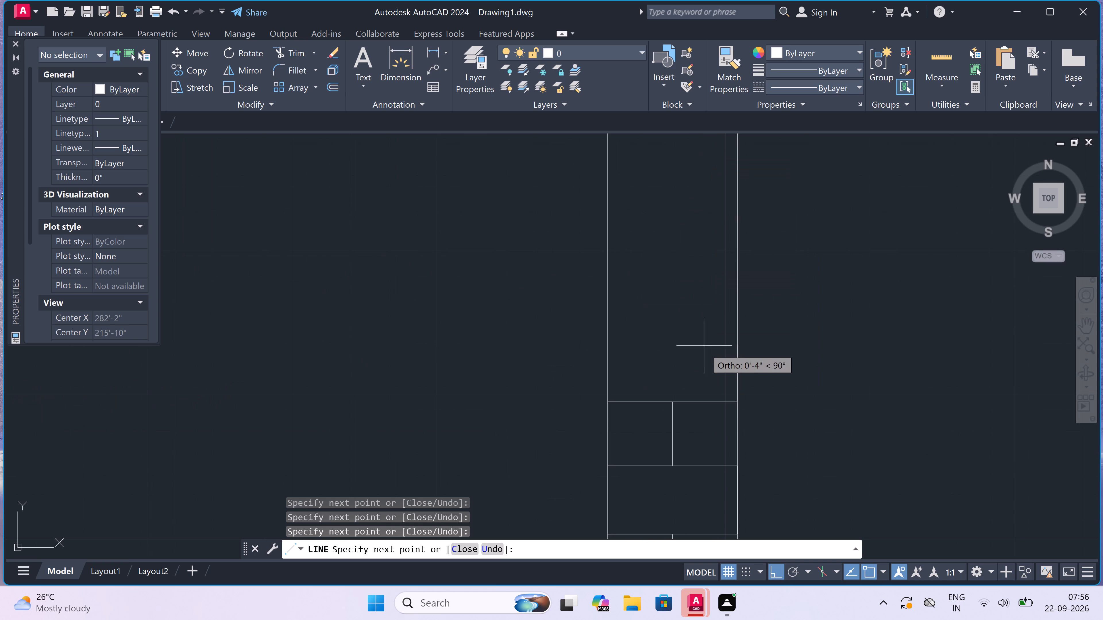
drag(731, 344, 729, 343)
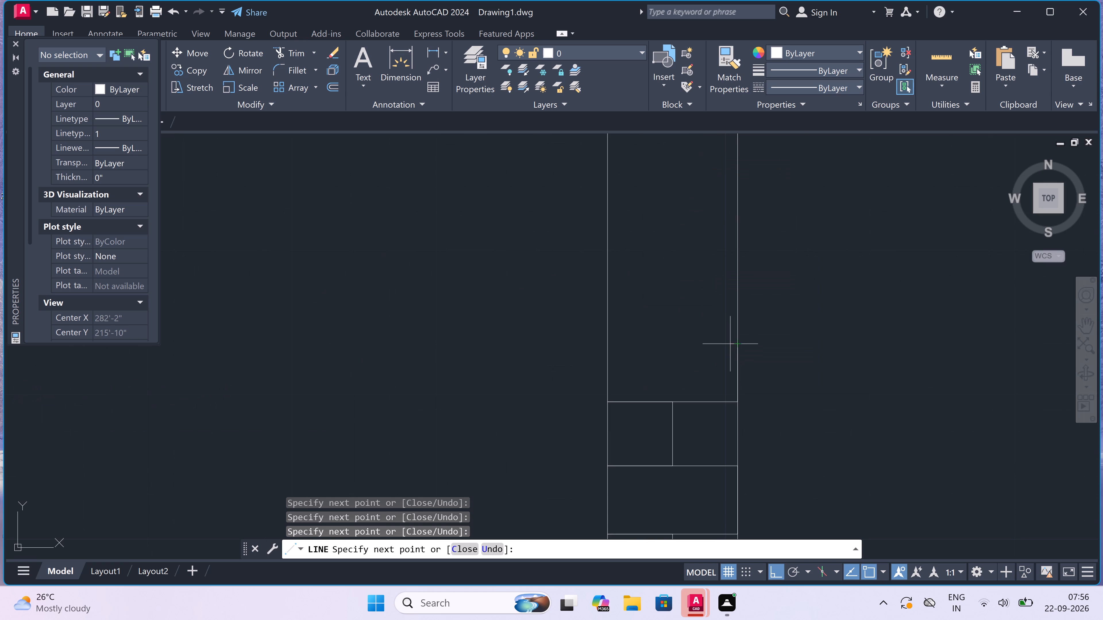
click(611, 347)
drag(674, 344, 674, 341)
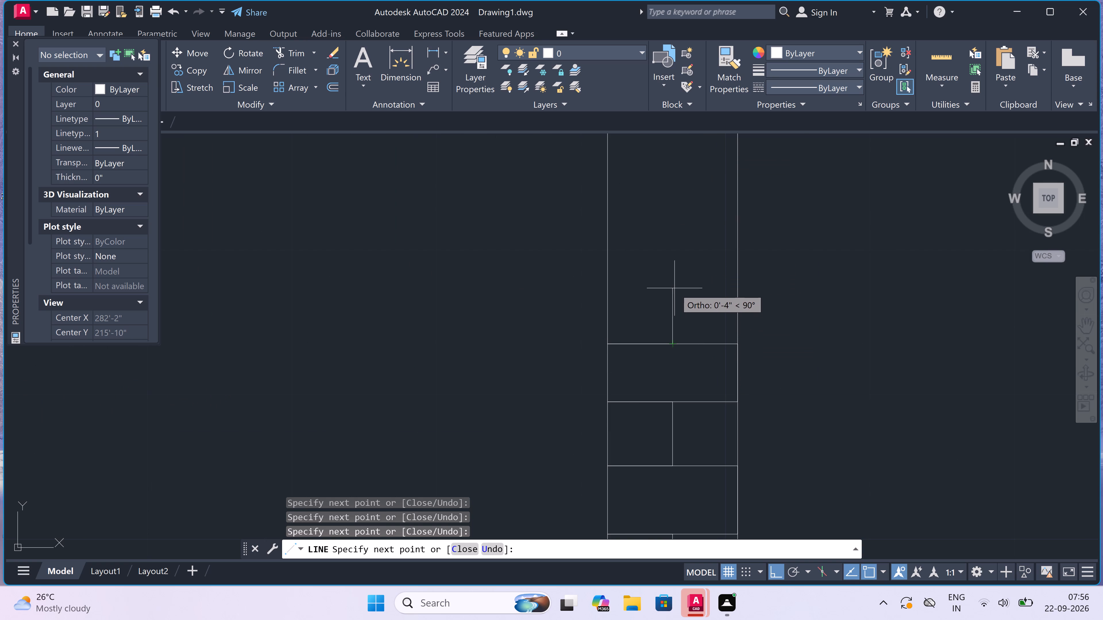
click(674, 288)
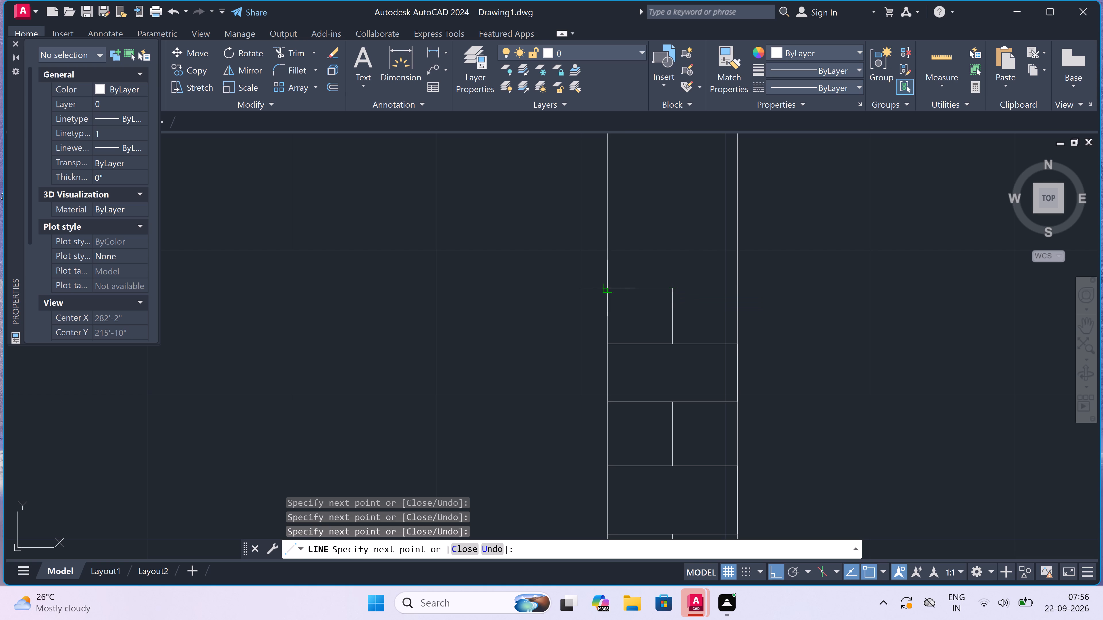
click(611, 290)
click(736, 290)
Add another plain course and a split course with a mid-width joint on top, and end the line.
drag(739, 223, 714, 222)
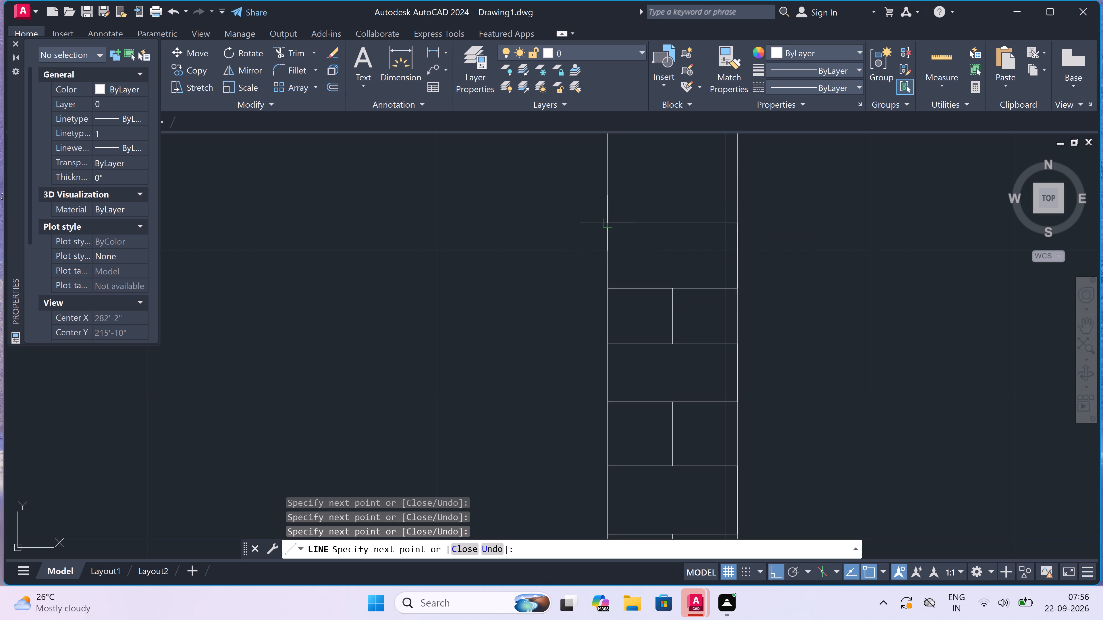
click(610, 224)
click(674, 226)
scroll(669, 168, down, 5)
scroll(664, 158, up, 5)
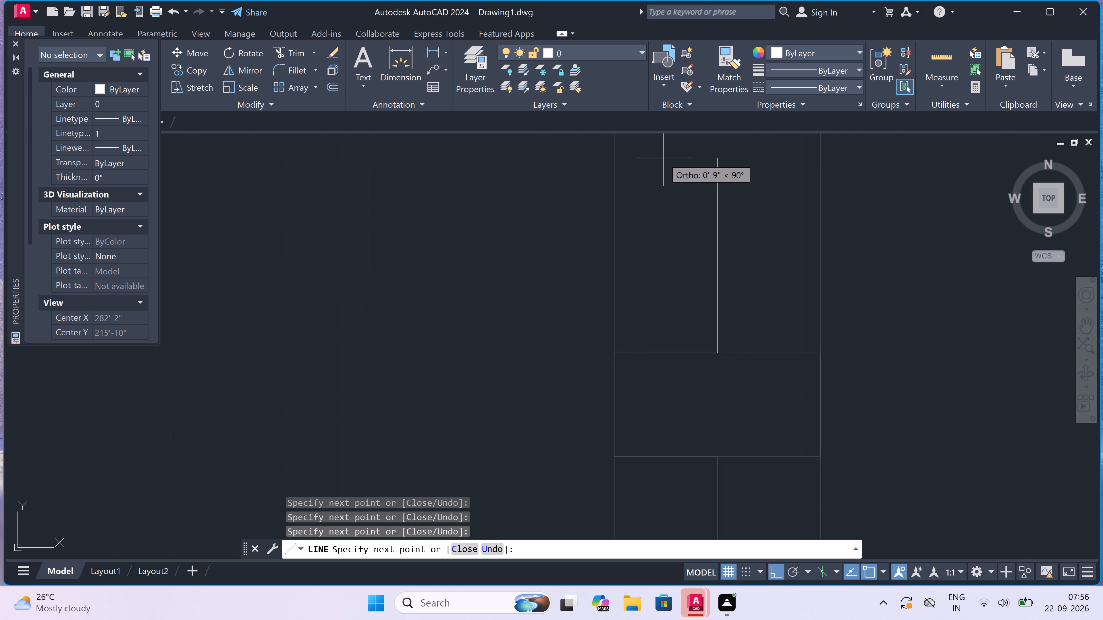
click(712, 253)
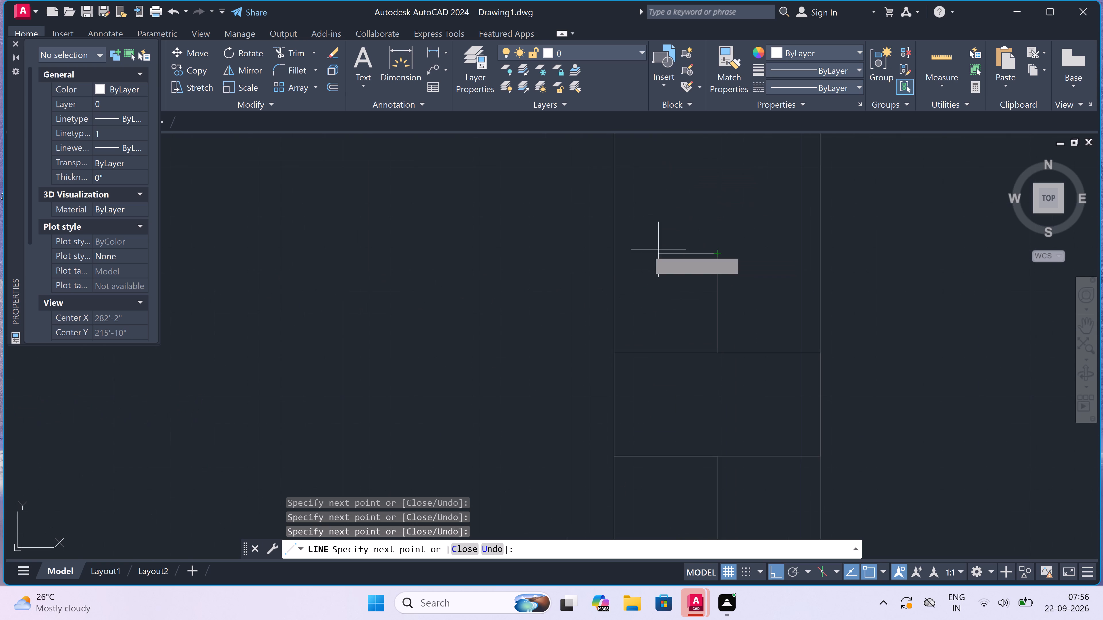
click(614, 256)
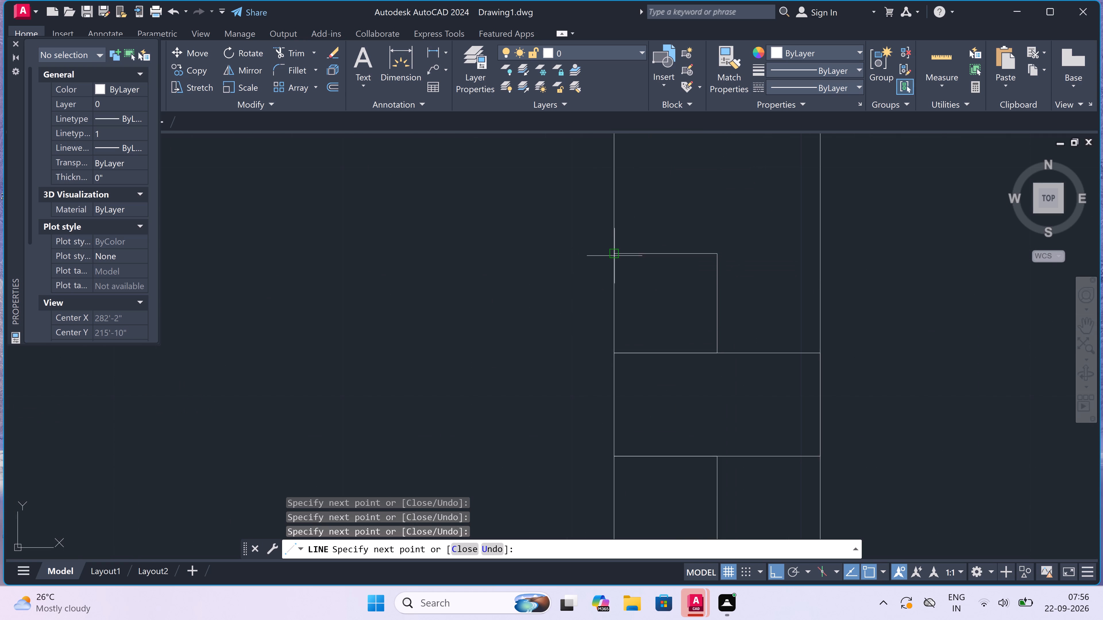
click(821, 257)
key(Escape)
Copy all the brick lines from the wall foot's inner corner to the inner end of the topmost brick line.
scroll(785, 231, down, 2)
click(786, 231)
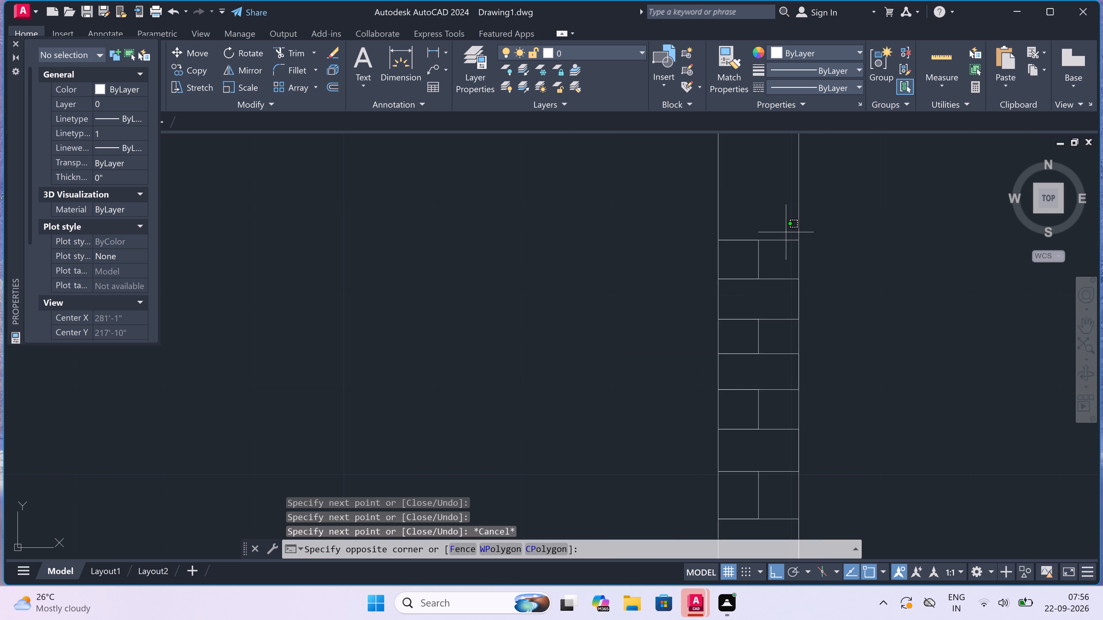
scroll(765, 350, down, 2)
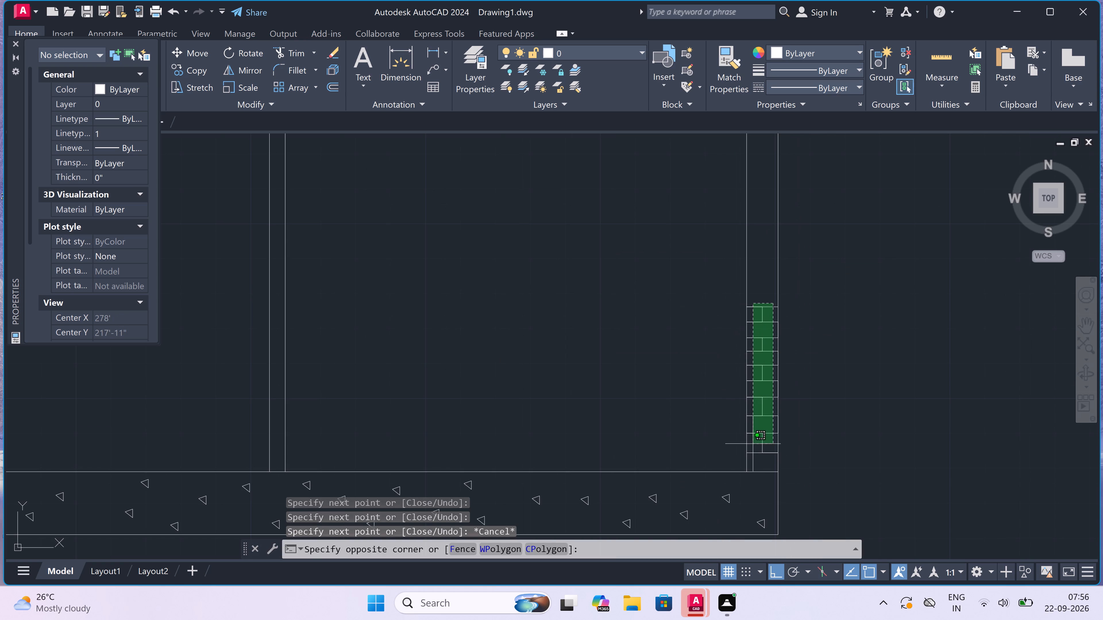
scroll(756, 466, up, 3)
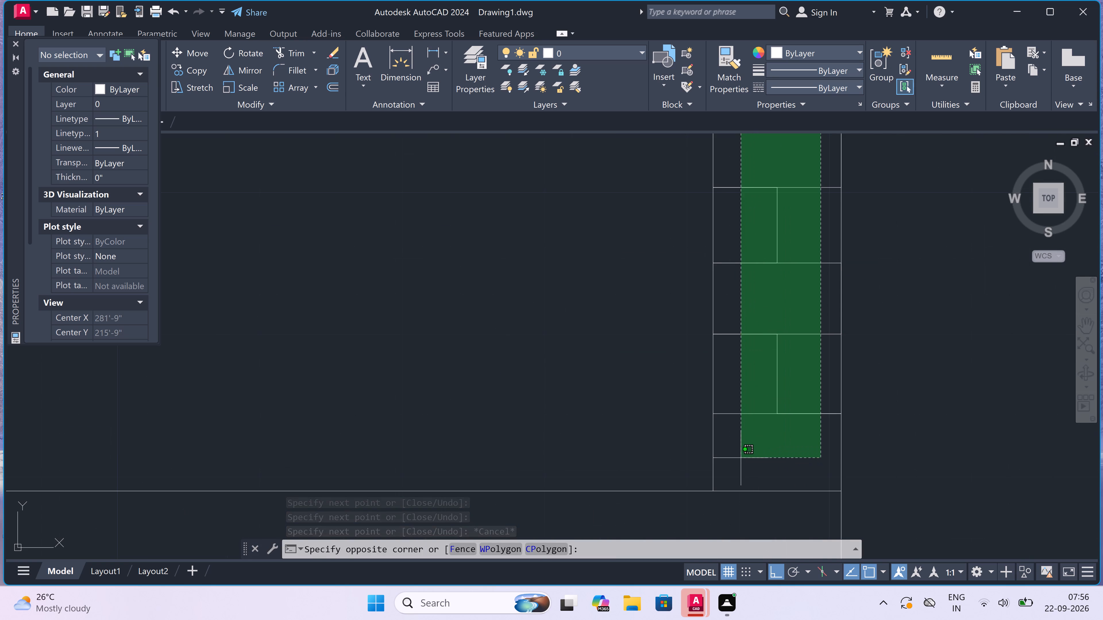
click(741, 457)
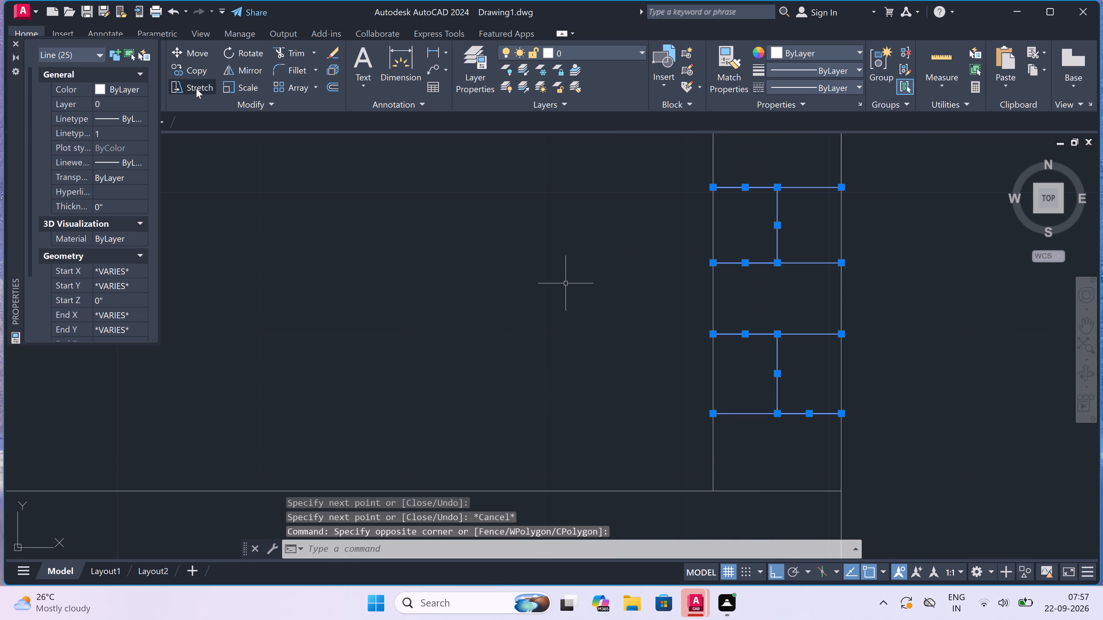
click(183, 69)
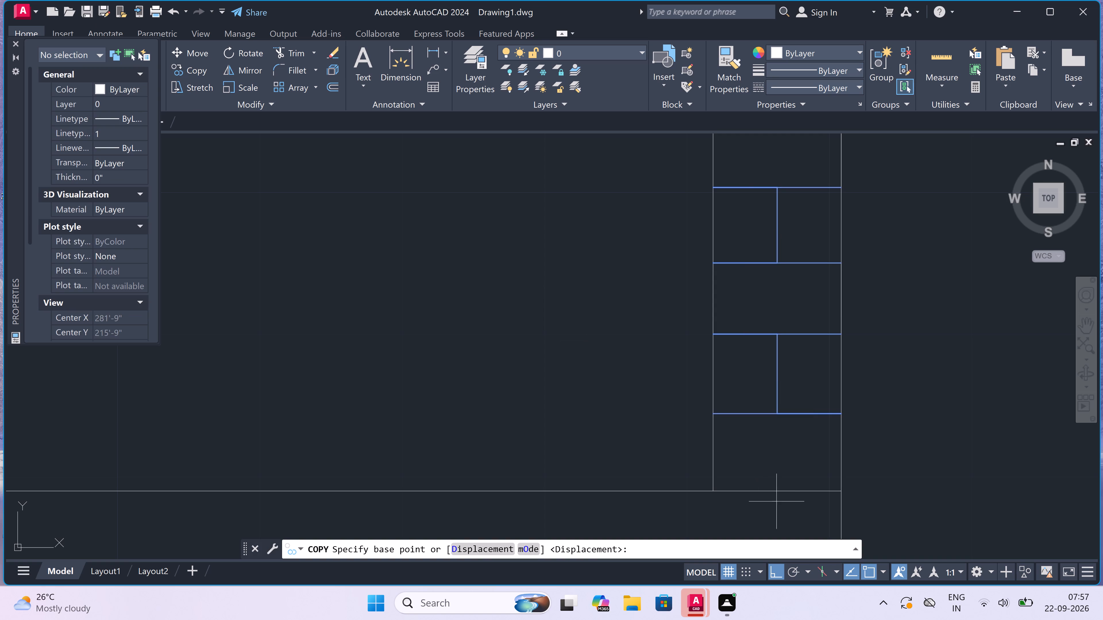
drag(712, 490, 714, 469)
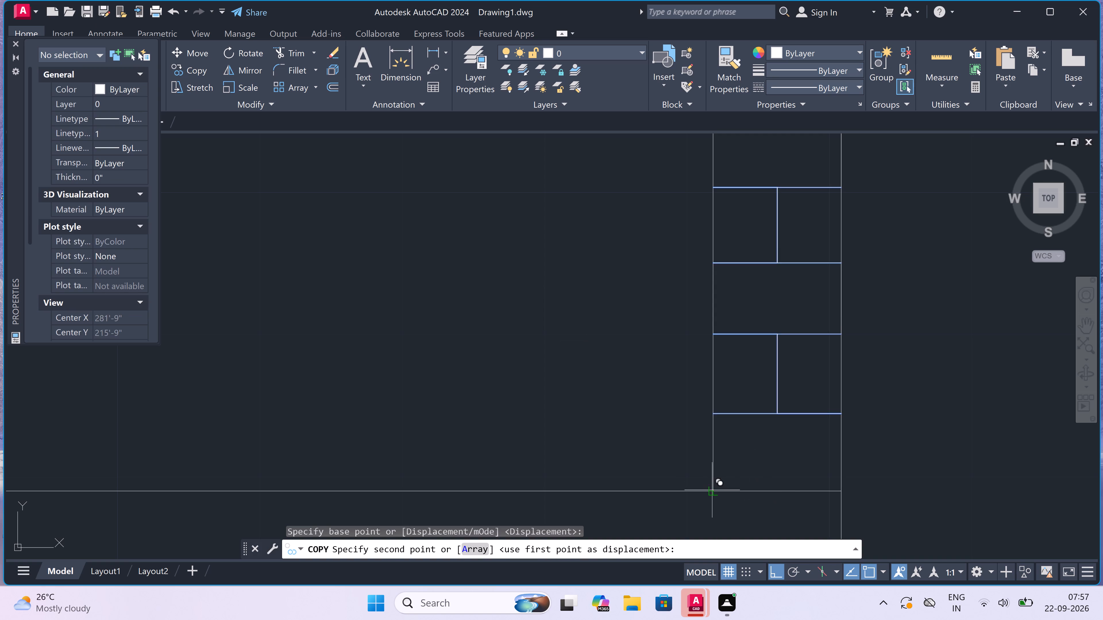
scroll(718, 315, down, 3)
scroll(699, 232, down, 3)
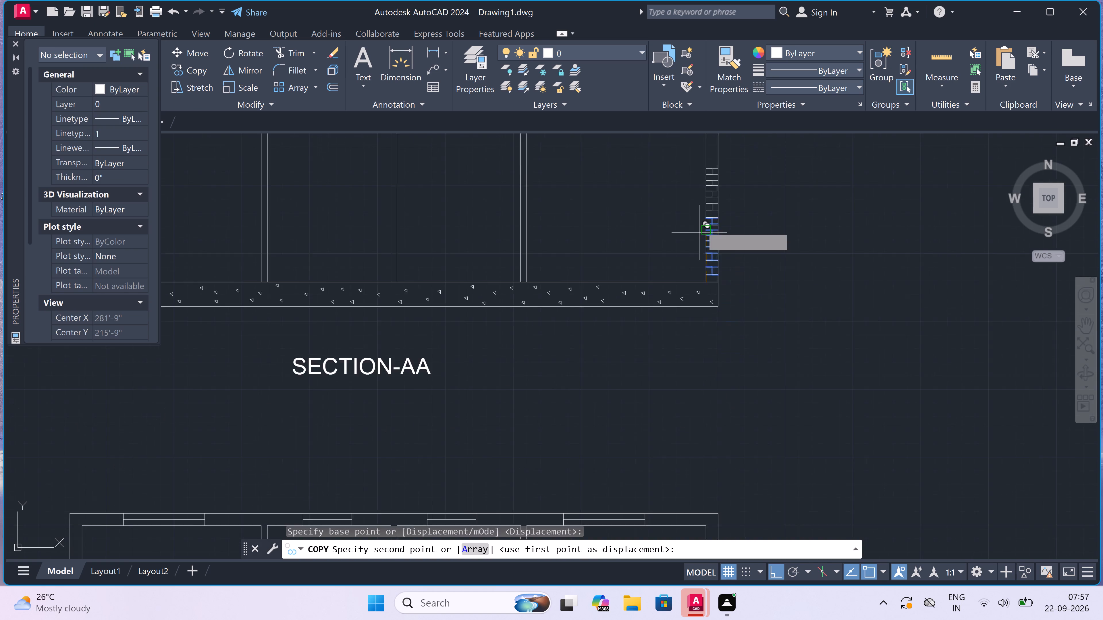
scroll(705, 174, up, 3)
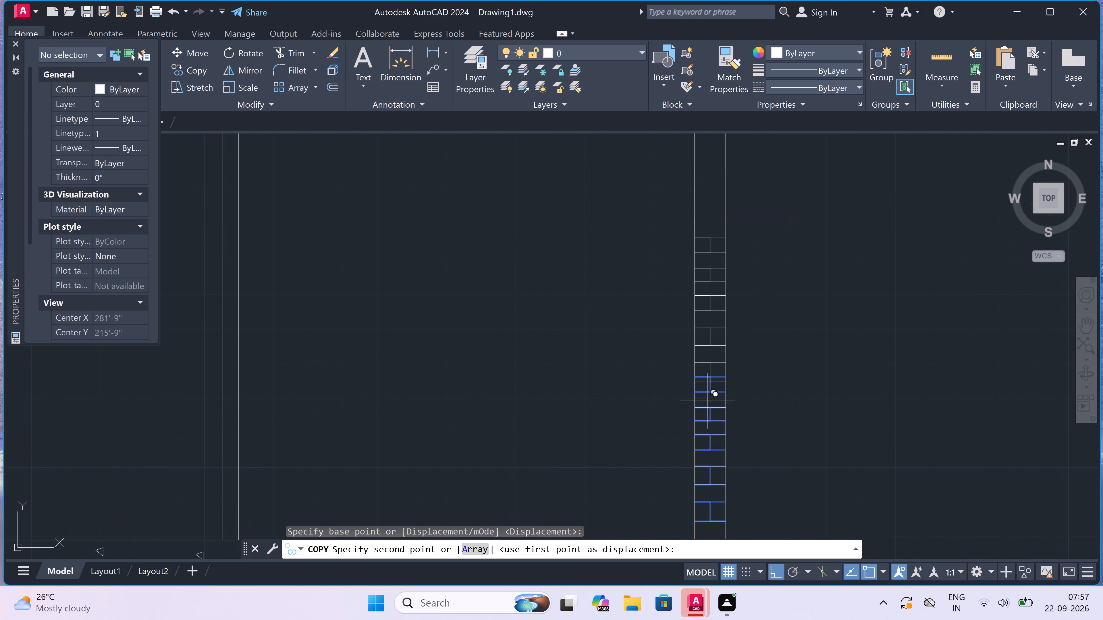
scroll(700, 383, up, 4)
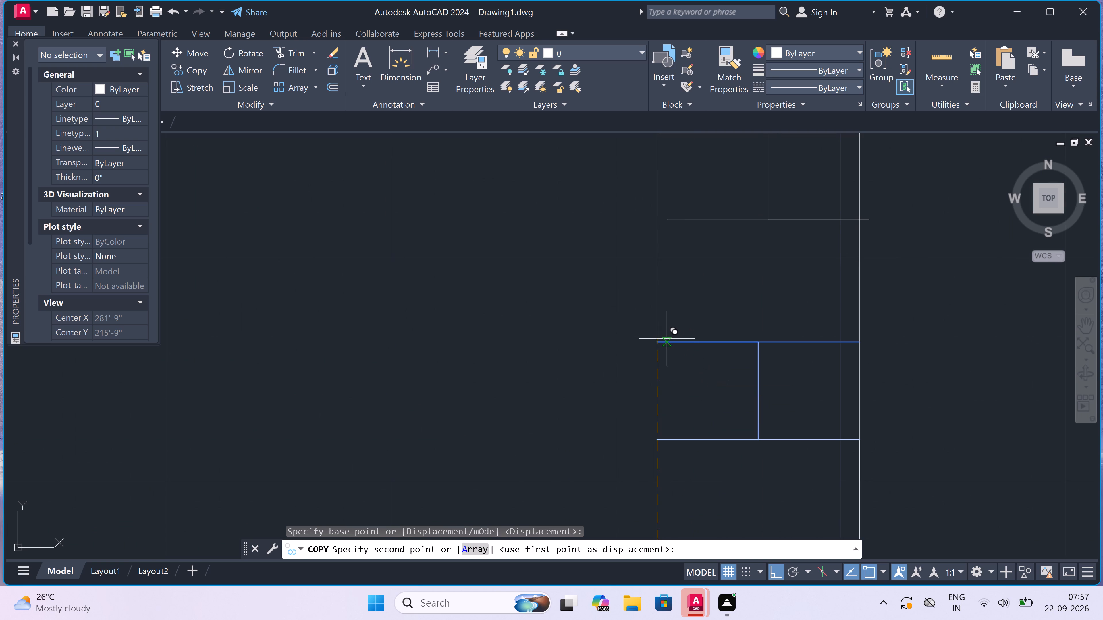
click(657, 343)
Stack two more copies of the brick pattern up the right outer wall, past the intermediate floor slab into the upper storey.
scroll(657, 343, down, 5)
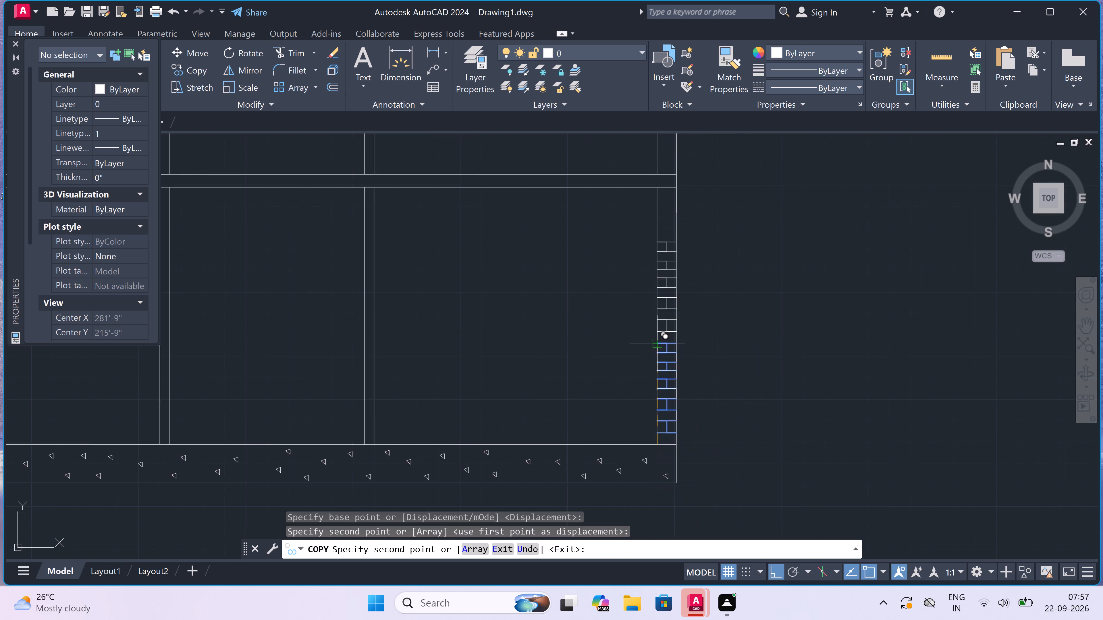
scroll(657, 343, down, 1)
scroll(626, 247, up, 2)
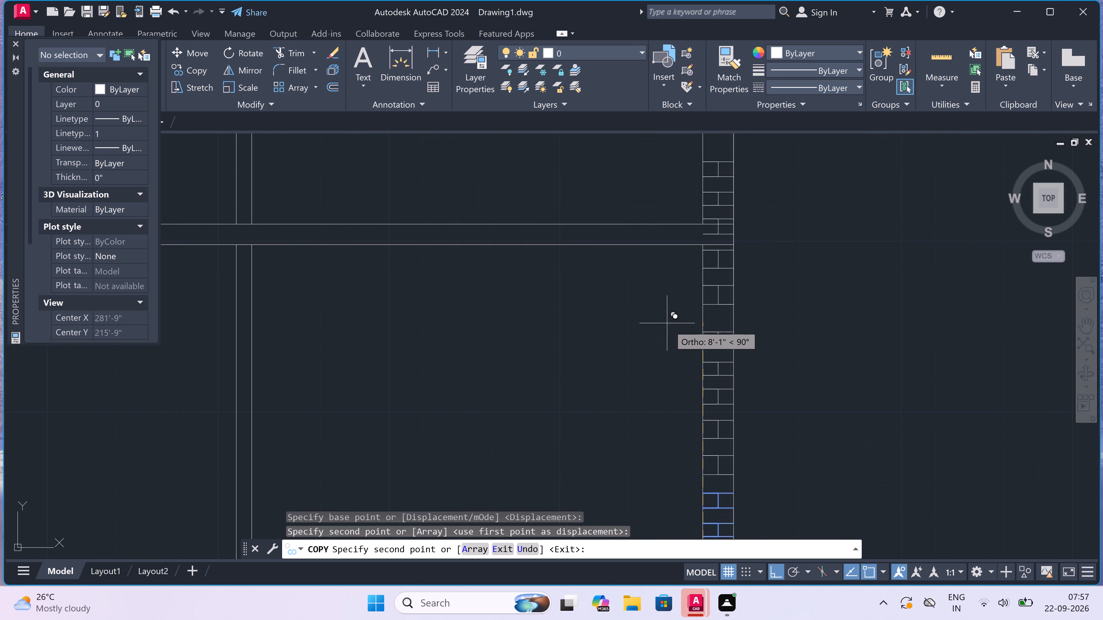
scroll(671, 323, up, 3)
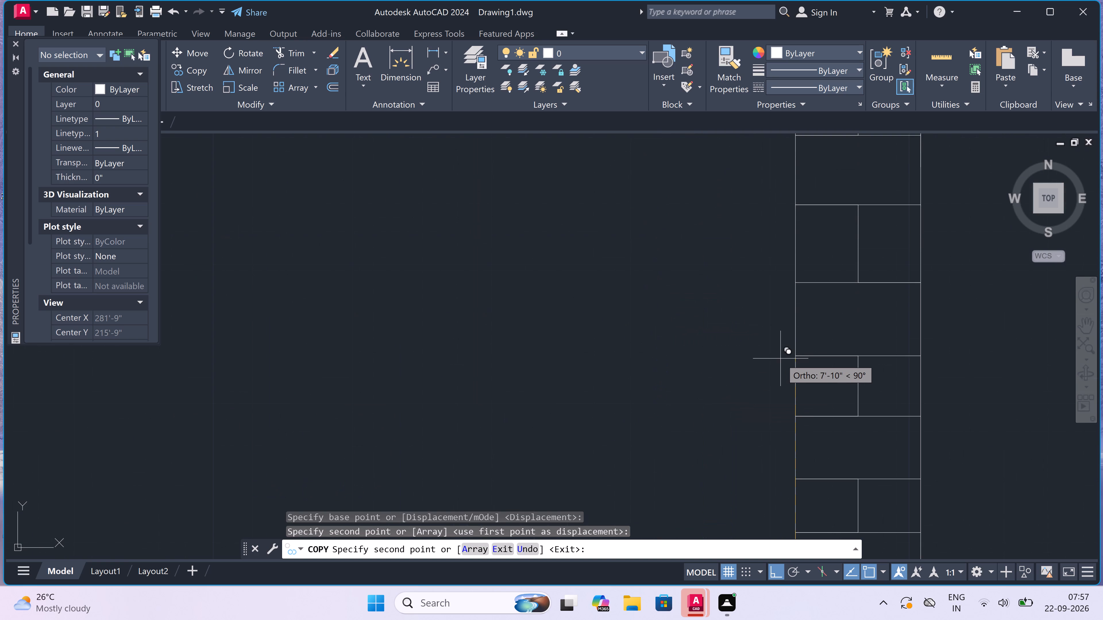
drag(795, 354, 797, 355)
scroll(704, 371, down, 5)
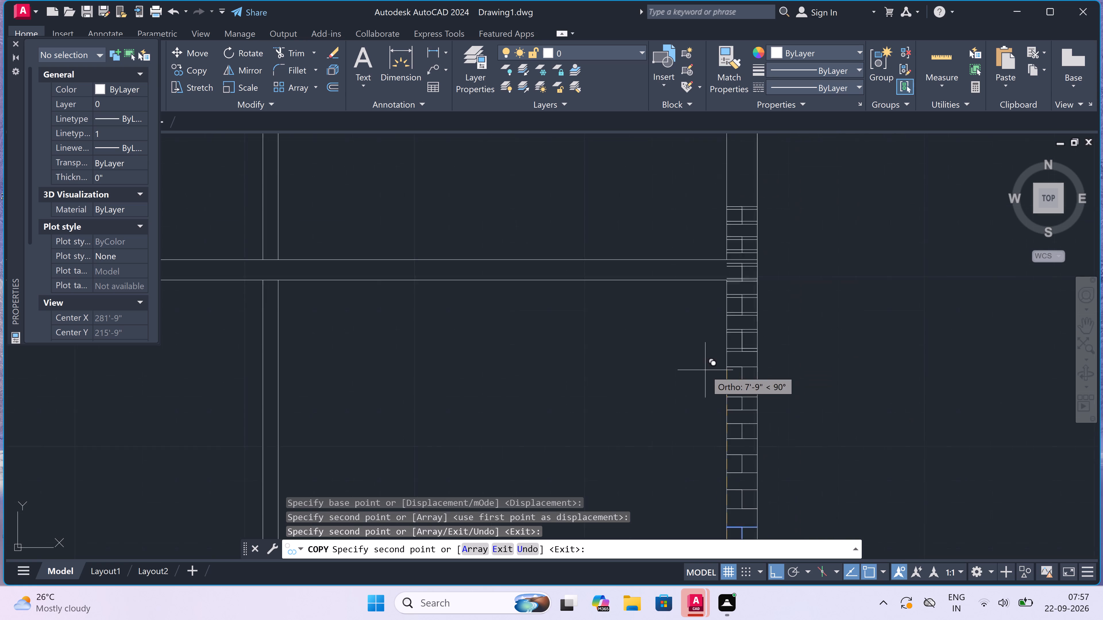
scroll(717, 226, up, 3)
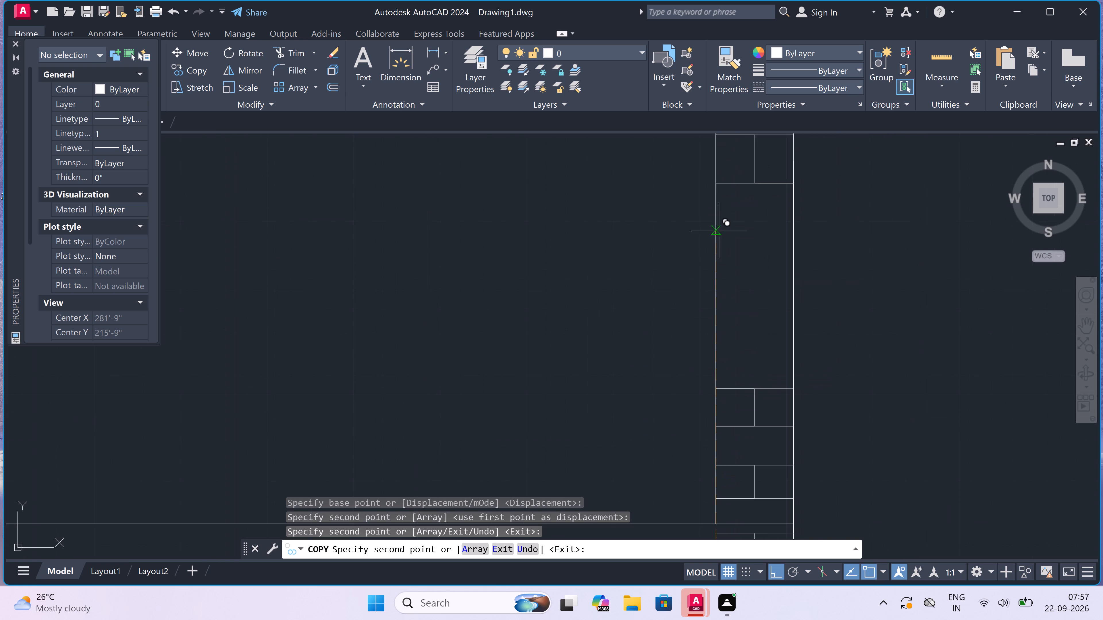
click(717, 390)
Place another copy of the brick pattern atop the stack in the right outer wall, up to just below the roof slab.
scroll(717, 390, down, 5)
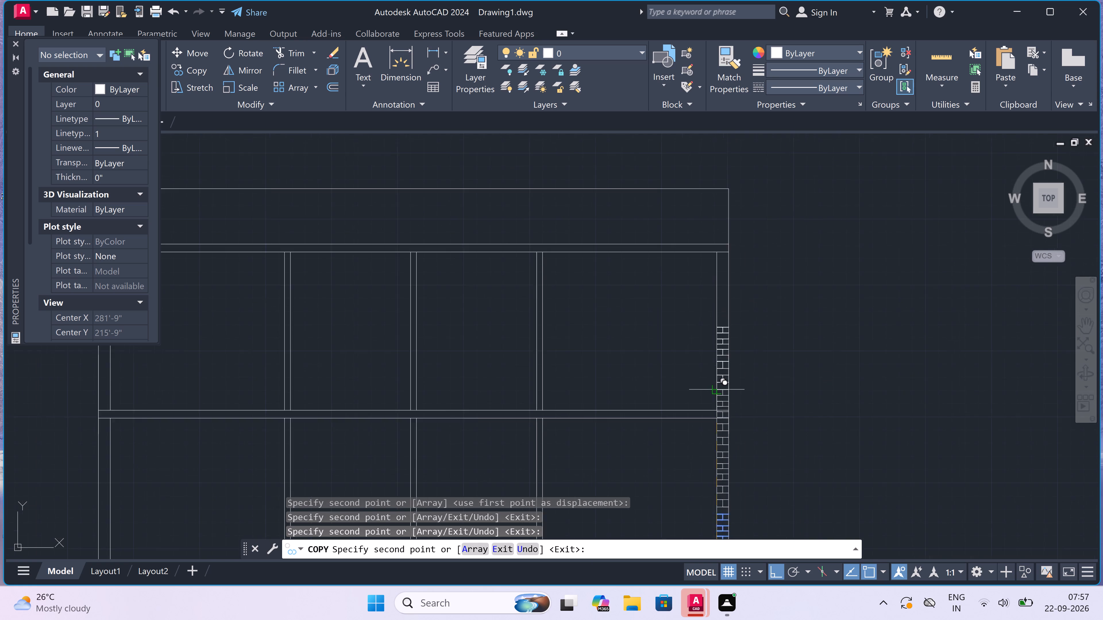
scroll(714, 343, up, 5)
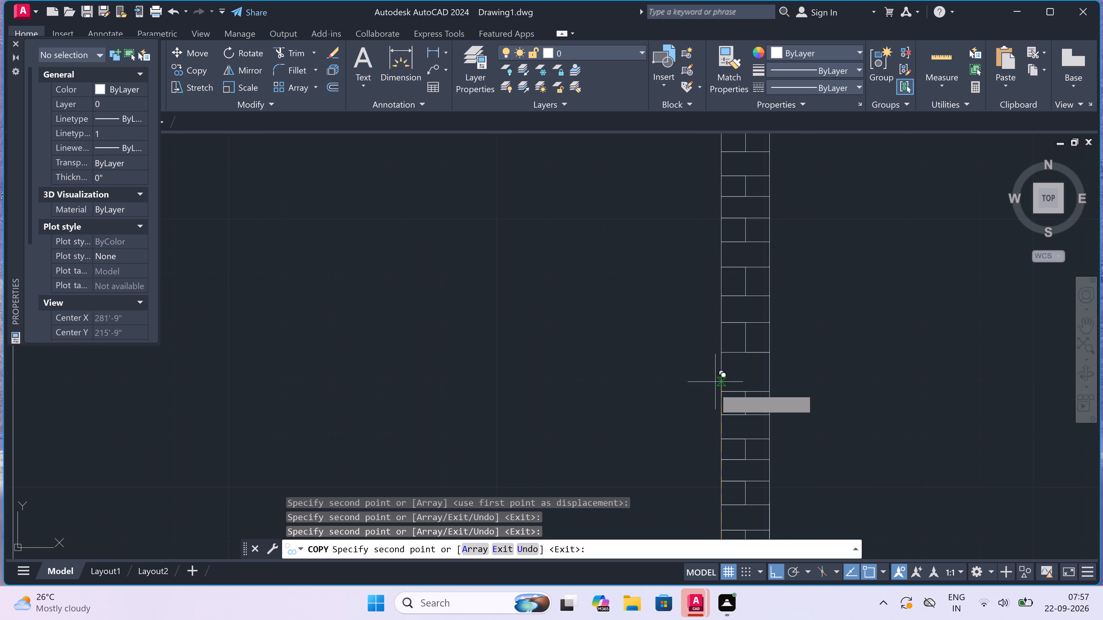
click(719, 389)
scroll(720, 389, down, 3)
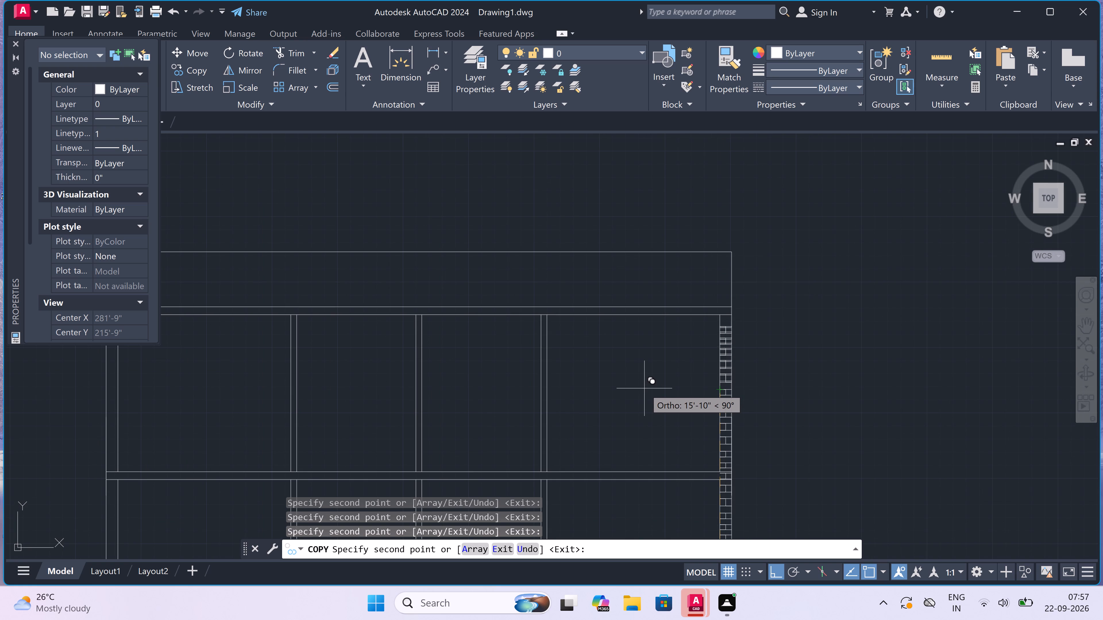
Turn Ortho off and copy the brick pattern to the outer corner at the foot of Section-AA's left outer wall.
key(F8)
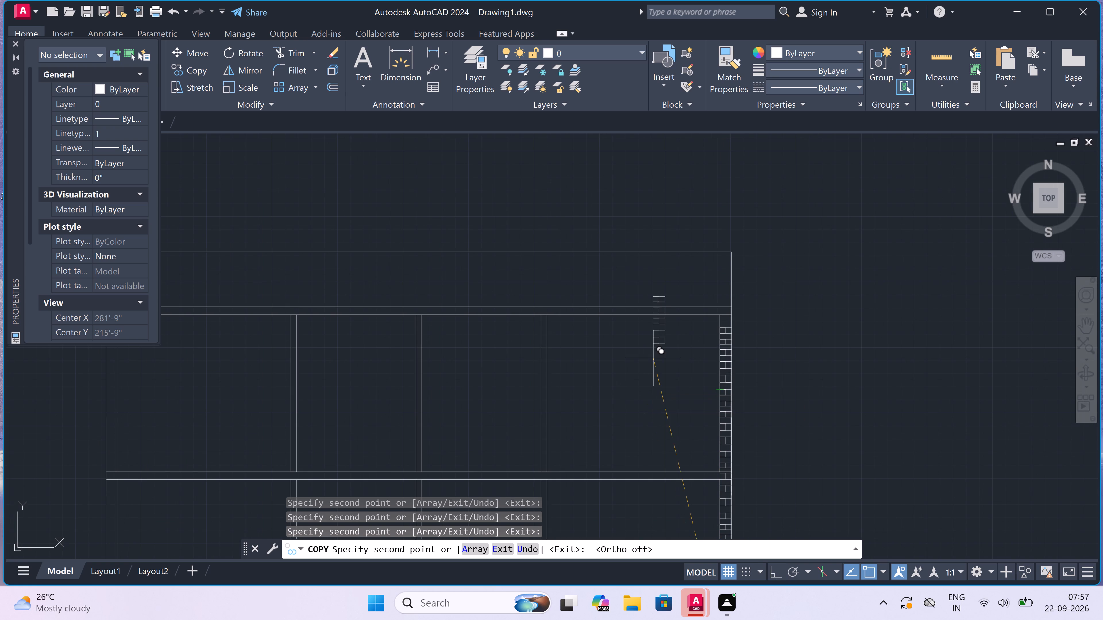
scroll(654, 317, down, 5)
scroll(633, 332, up, 2)
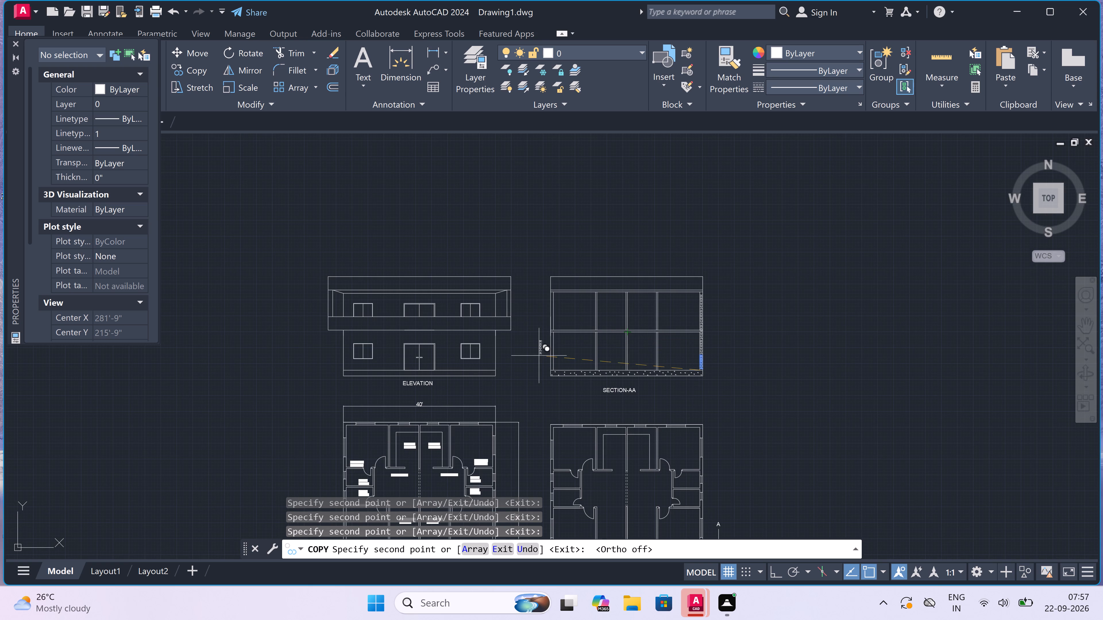
scroll(543, 364, up, 3)
scroll(563, 387, up, 3)
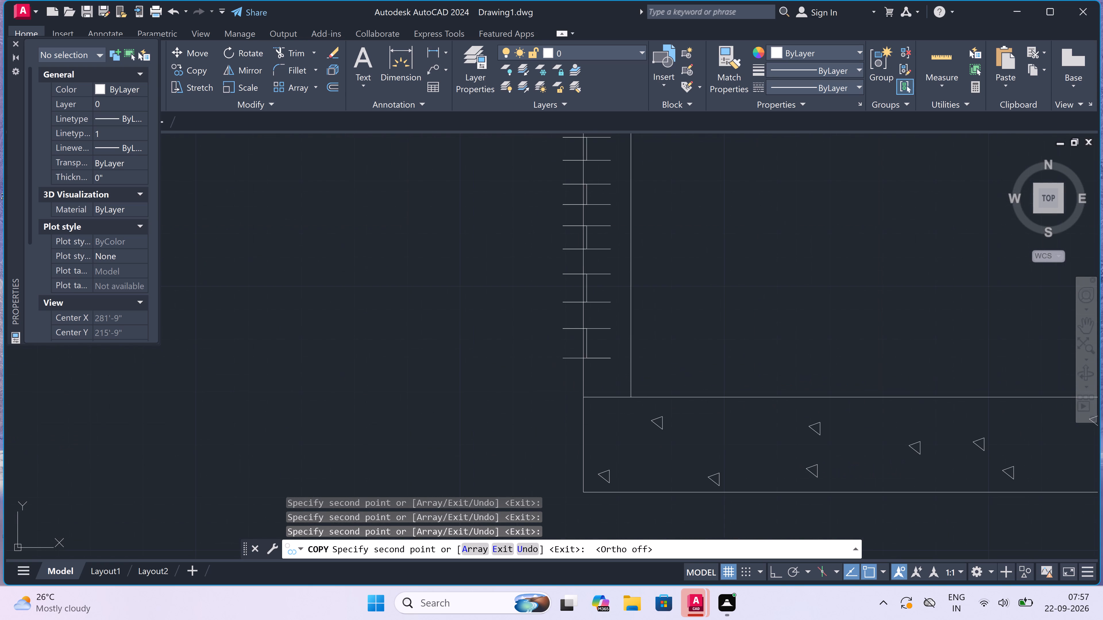
click(579, 393)
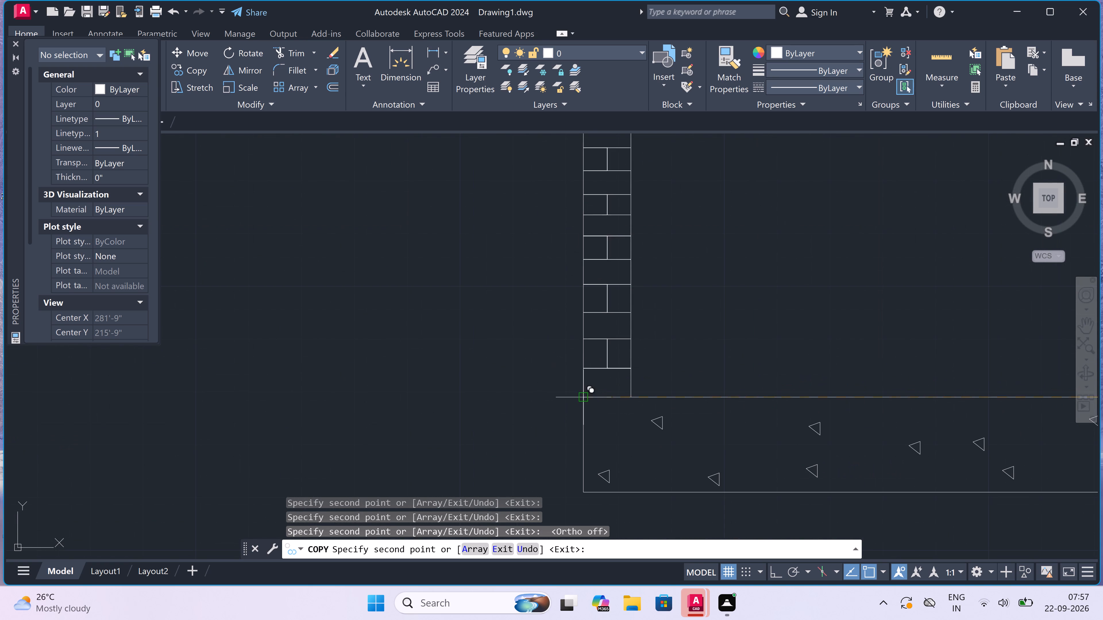
Stack two more copies of the brick pattern up the left outer wall, past the intermediate floor slab.
scroll(579, 393, down, 3)
scroll(577, 352, up, 2)
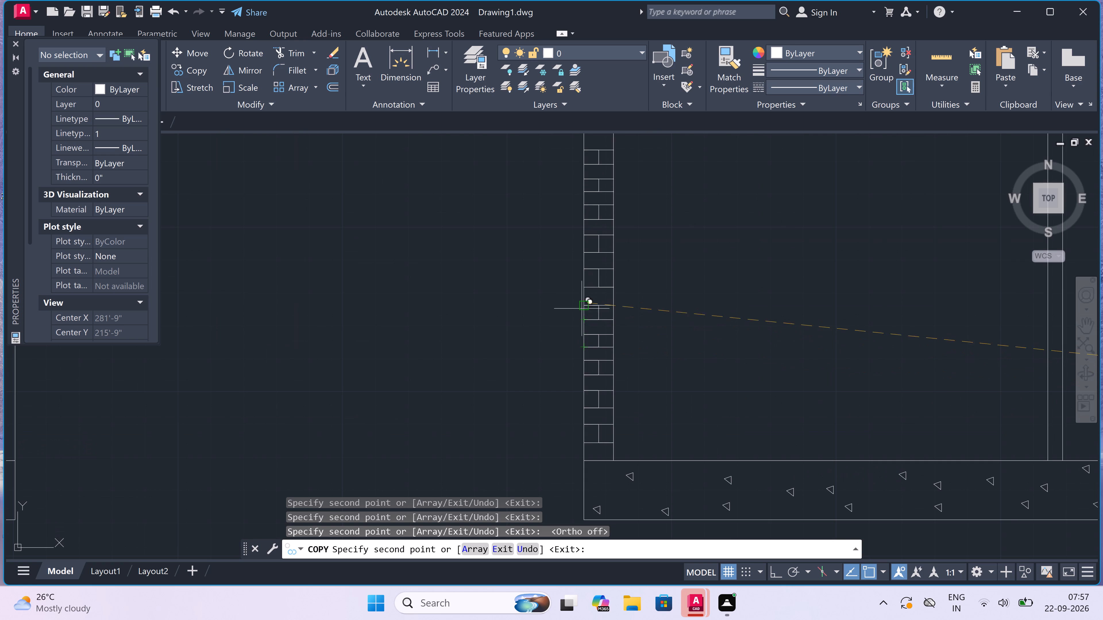
click(581, 309)
scroll(581, 309, down, 3)
scroll(572, 271, up, 1)
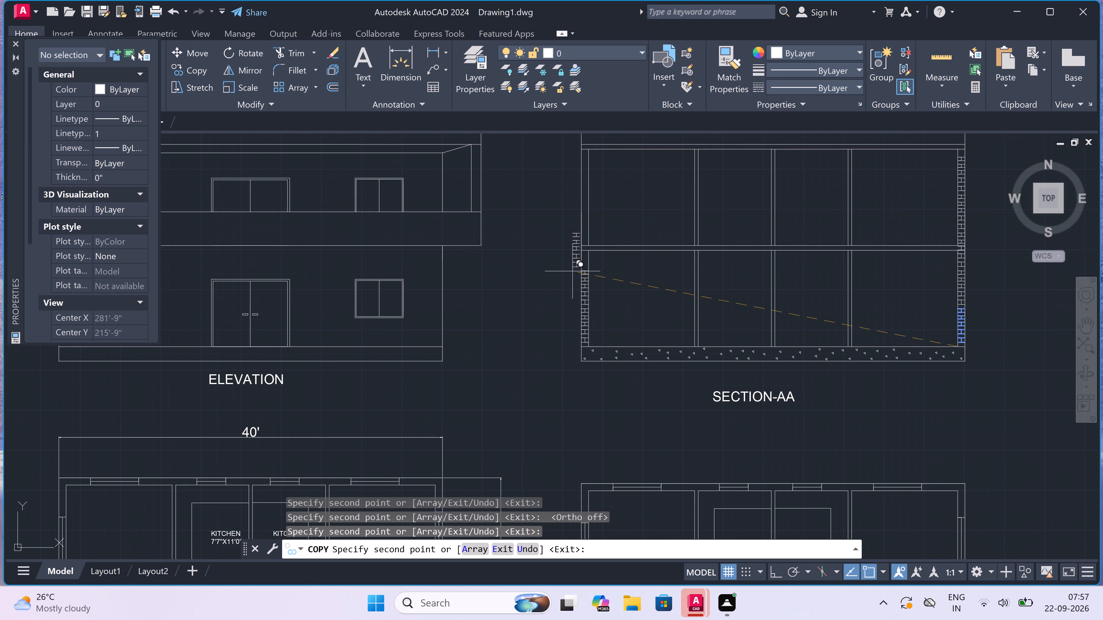
scroll(574, 272, up, 3)
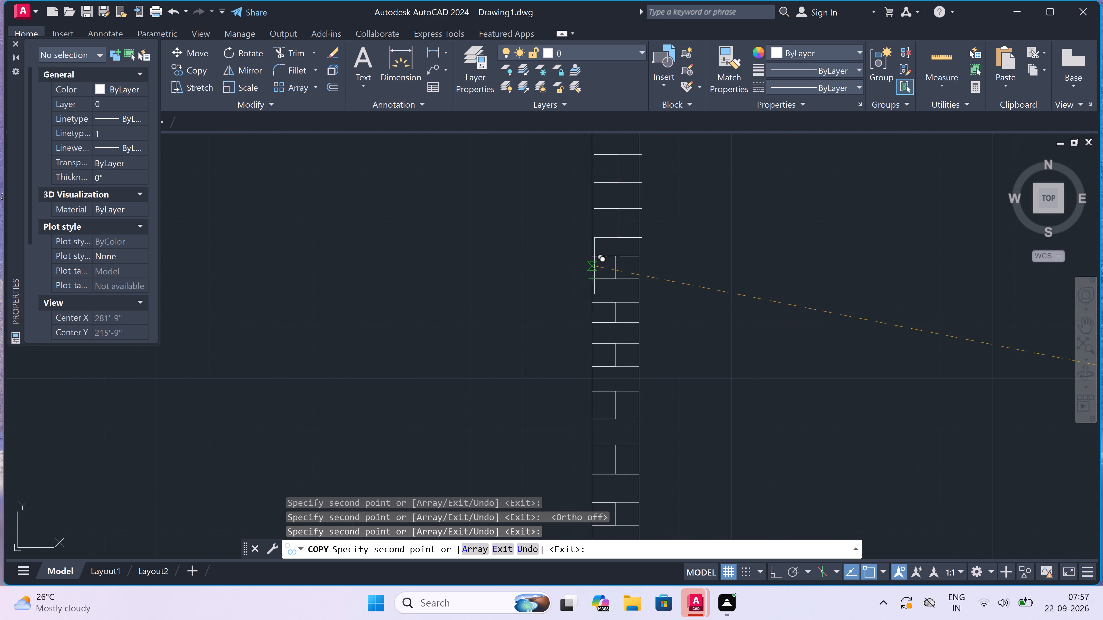
click(591, 256)
scroll(591, 256, down, 2)
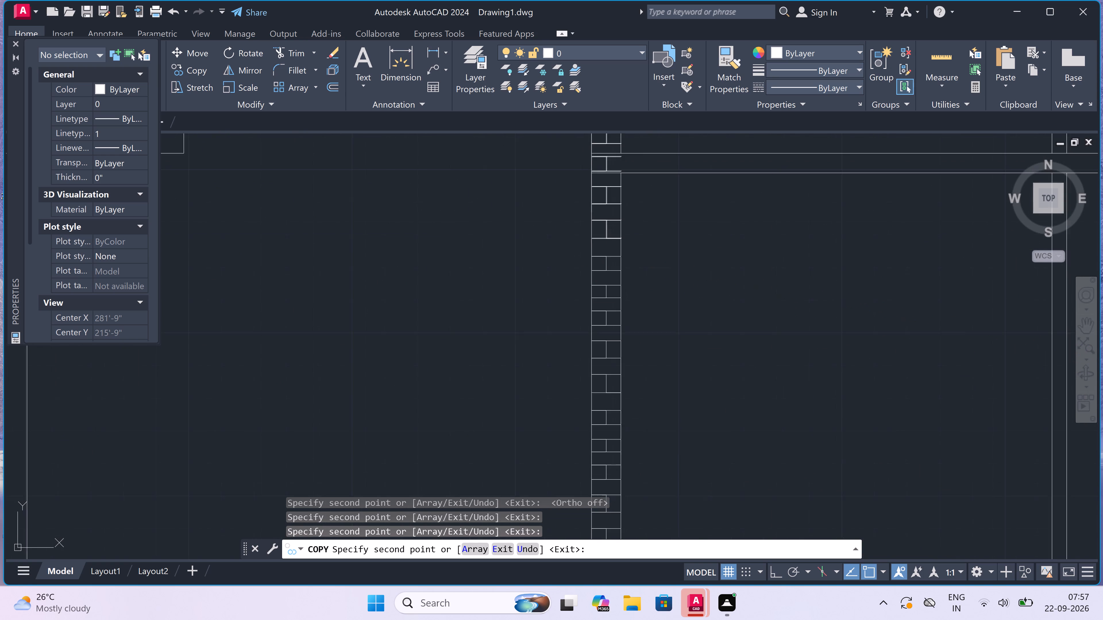
Stack two further brick pattern copies up the left wall's upper storey to just below the roof slab and end copying.
scroll(591, 256, down, 2)
scroll(575, 176, up, 2)
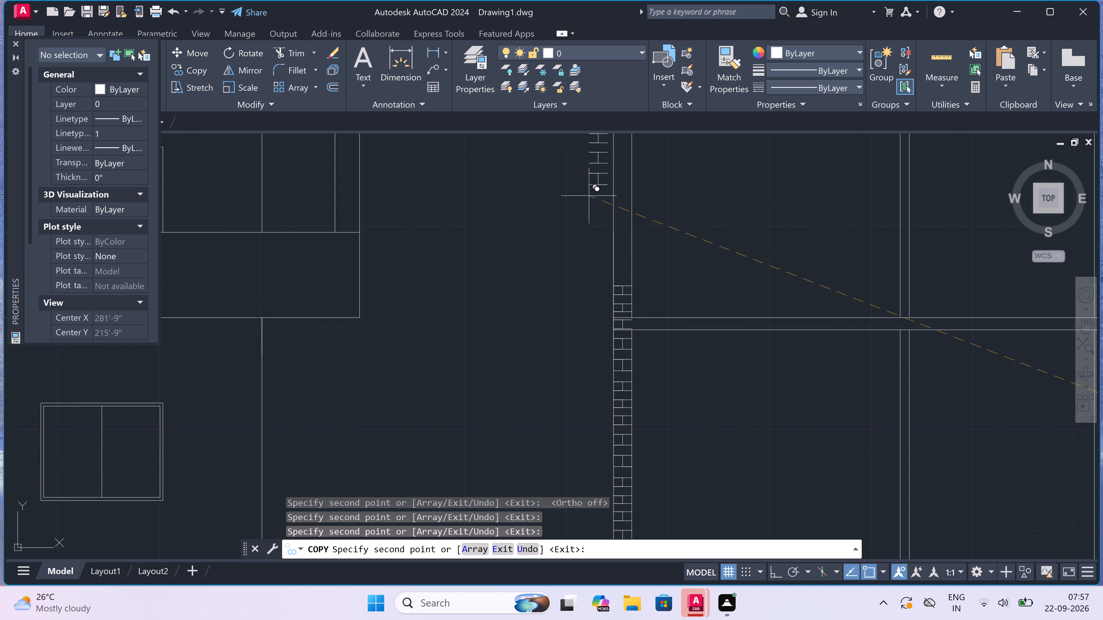
scroll(616, 251, up, 2)
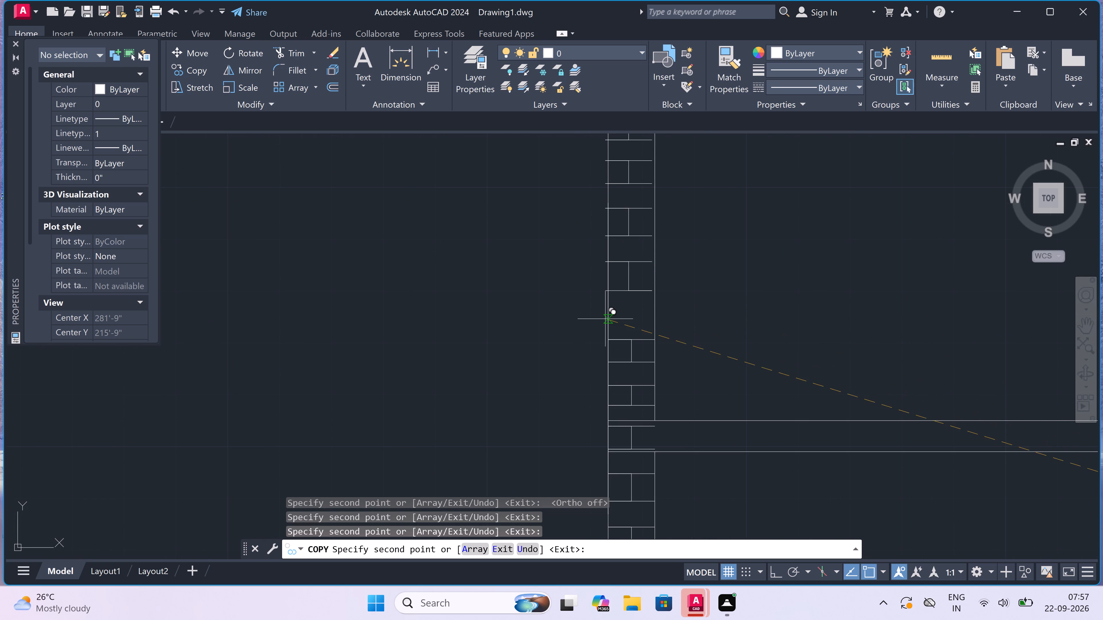
click(609, 337)
scroll(609, 337, down, 3)
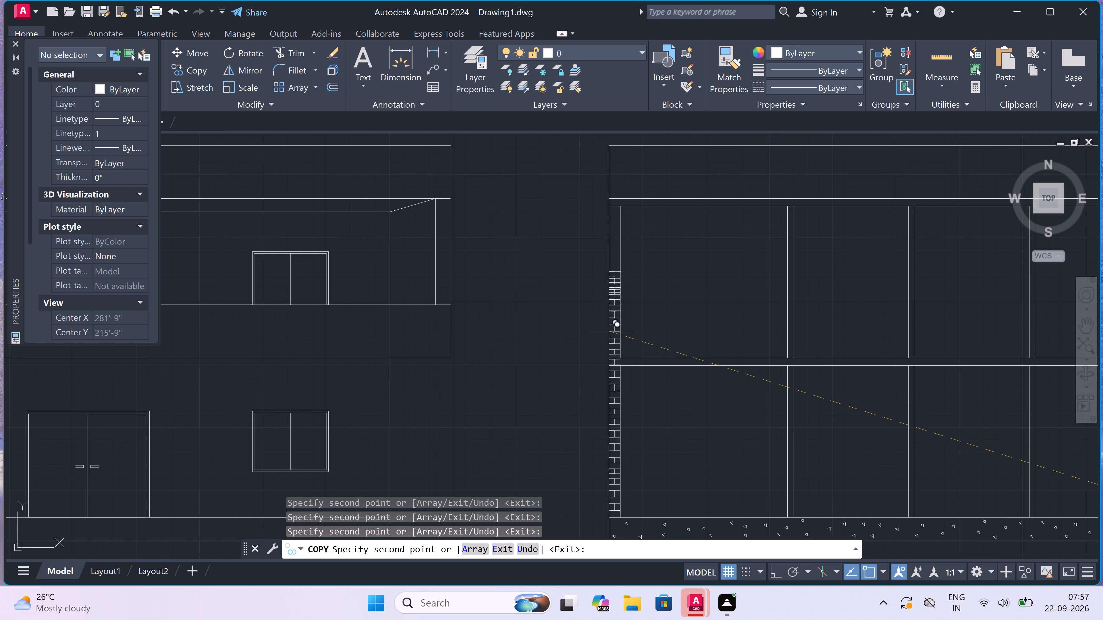
scroll(612, 270, up, 2)
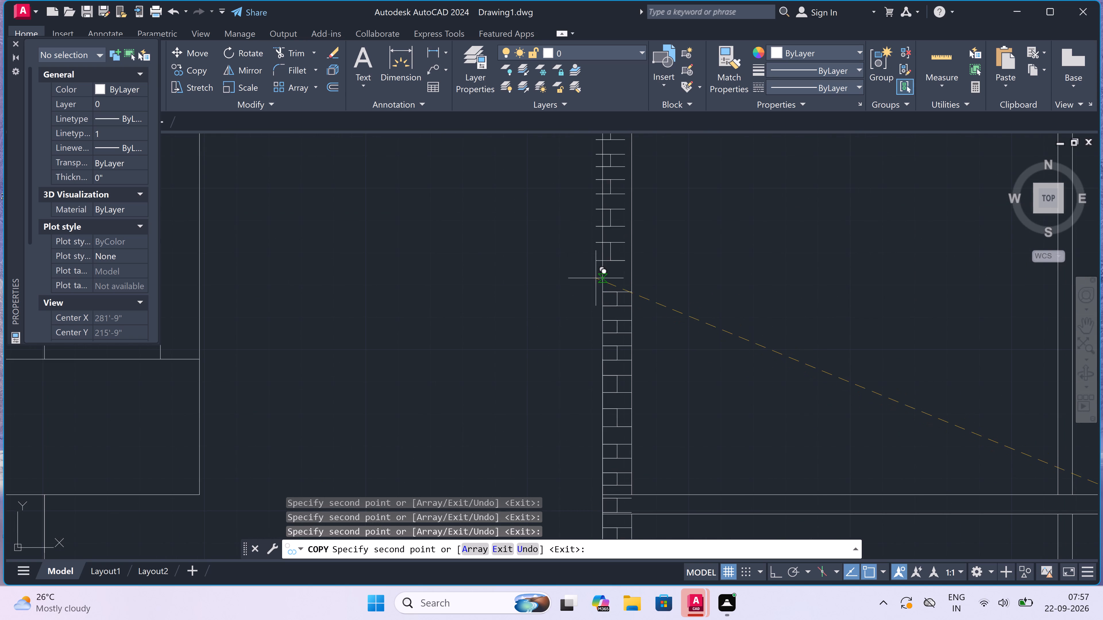
click(603, 291)
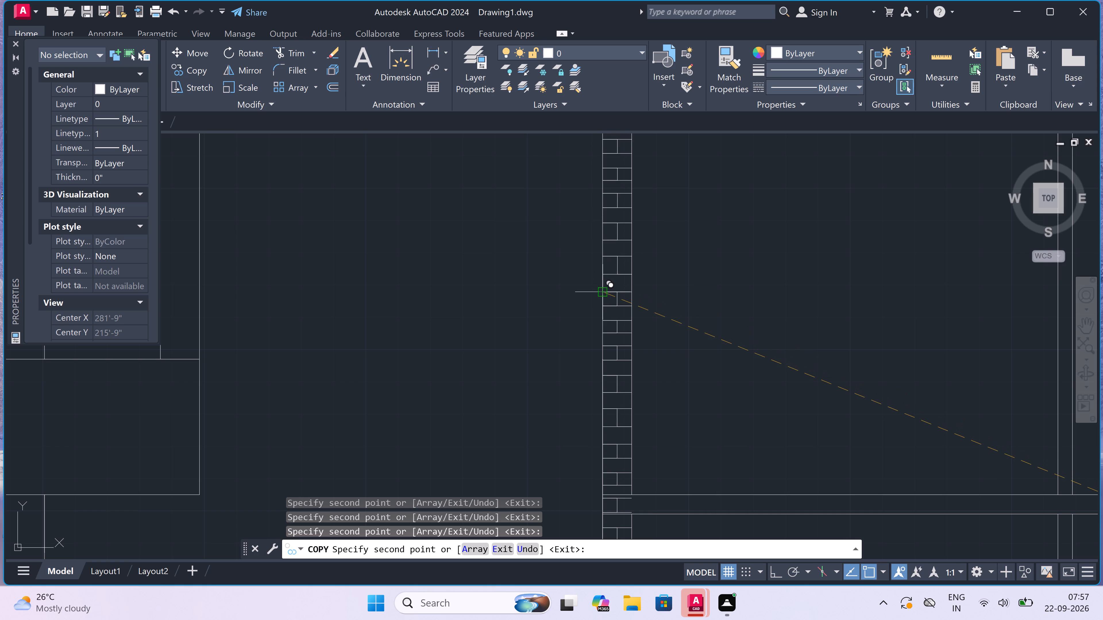
scroll(604, 291, down, 4)
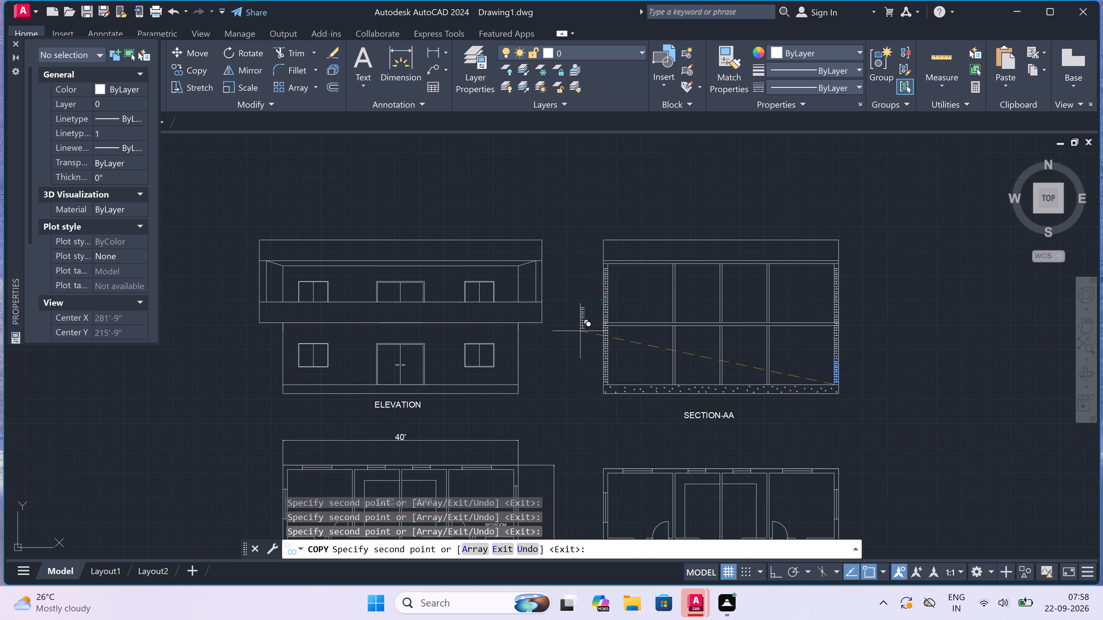
key(Escape)
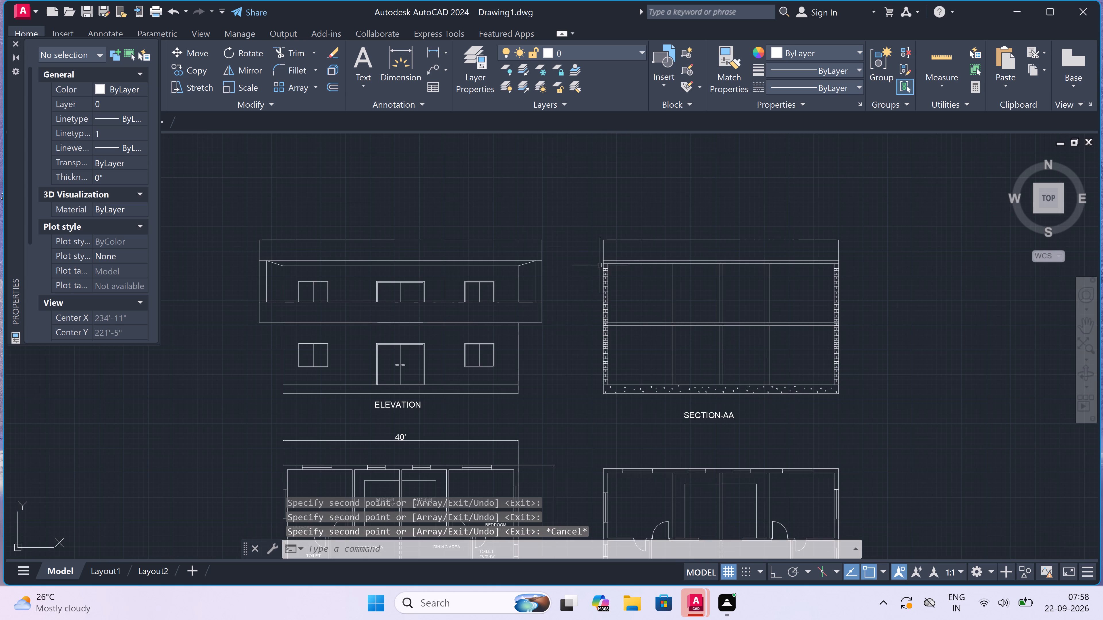
Fill the left wall's top gap with a horizontal brick line and a mid-width vertical joint up to the roof slab.
scroll(601, 265, up, 5)
scroll(648, 261, up, 1)
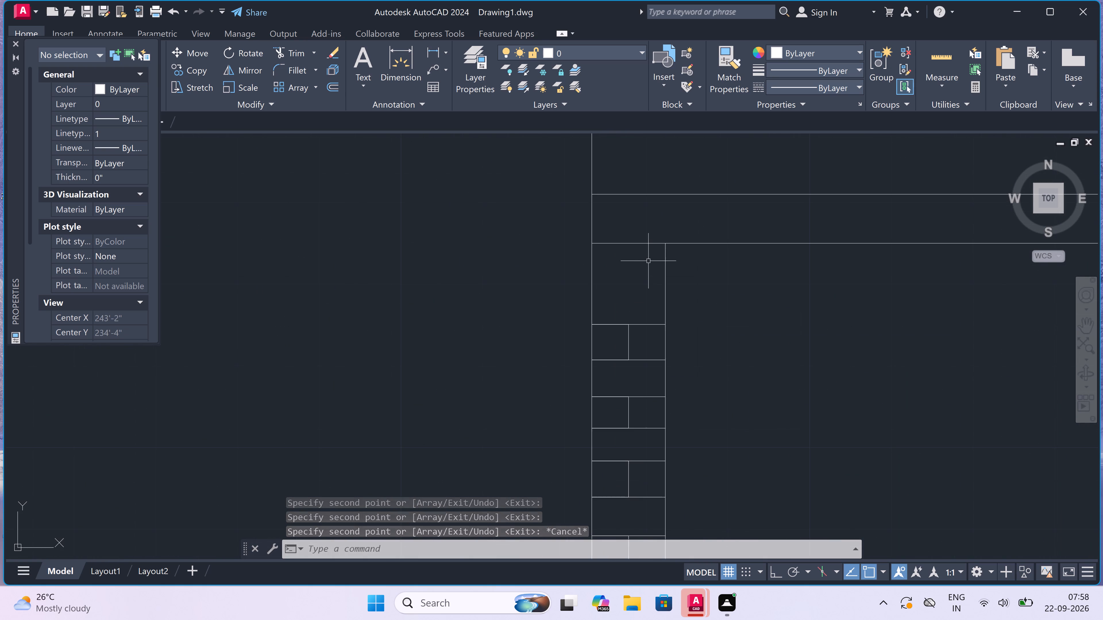
text(L)
key(space)
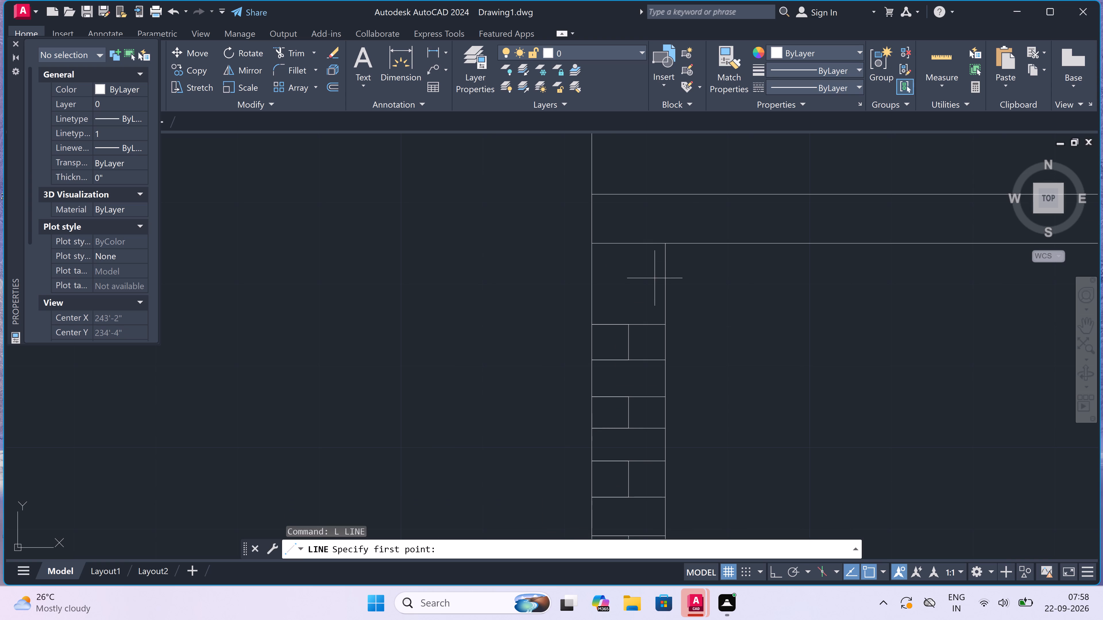
drag(666, 281, 662, 280)
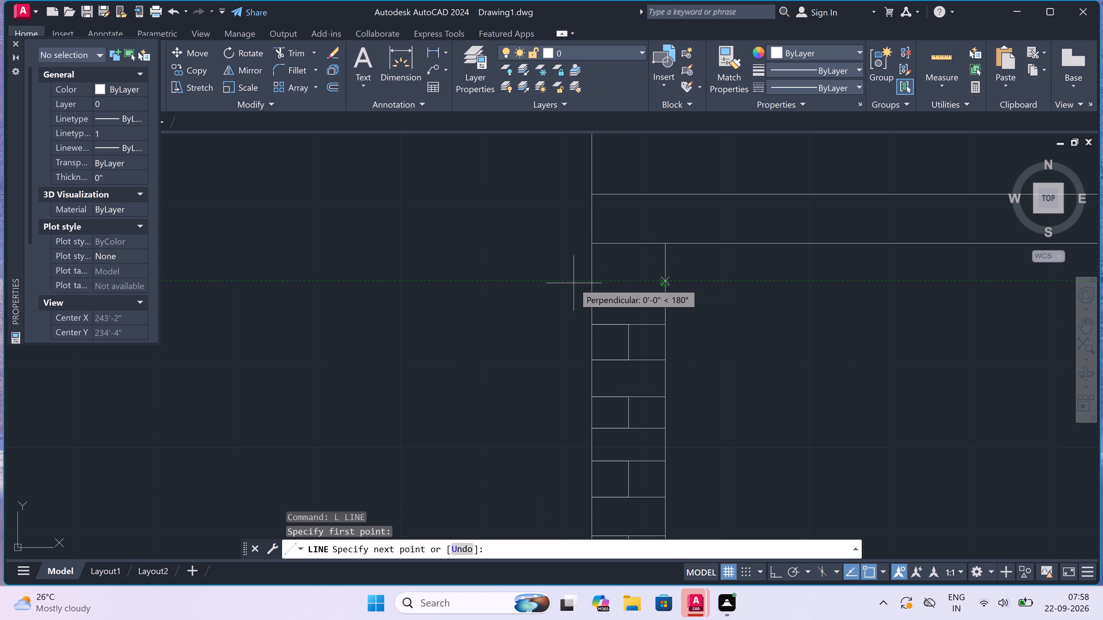
click(590, 282)
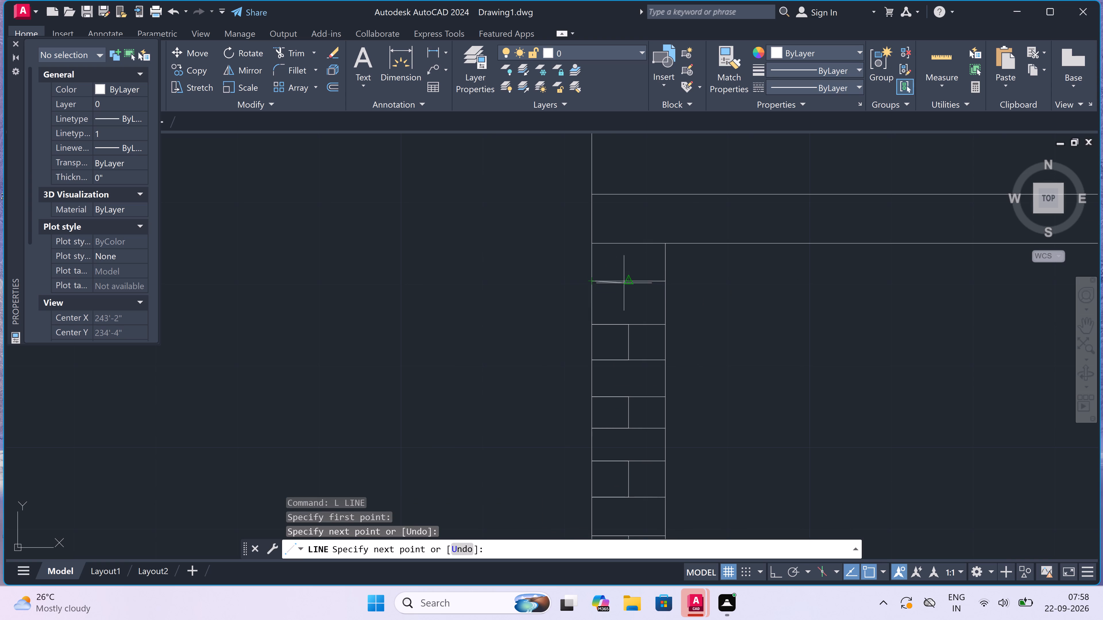
click(631, 282)
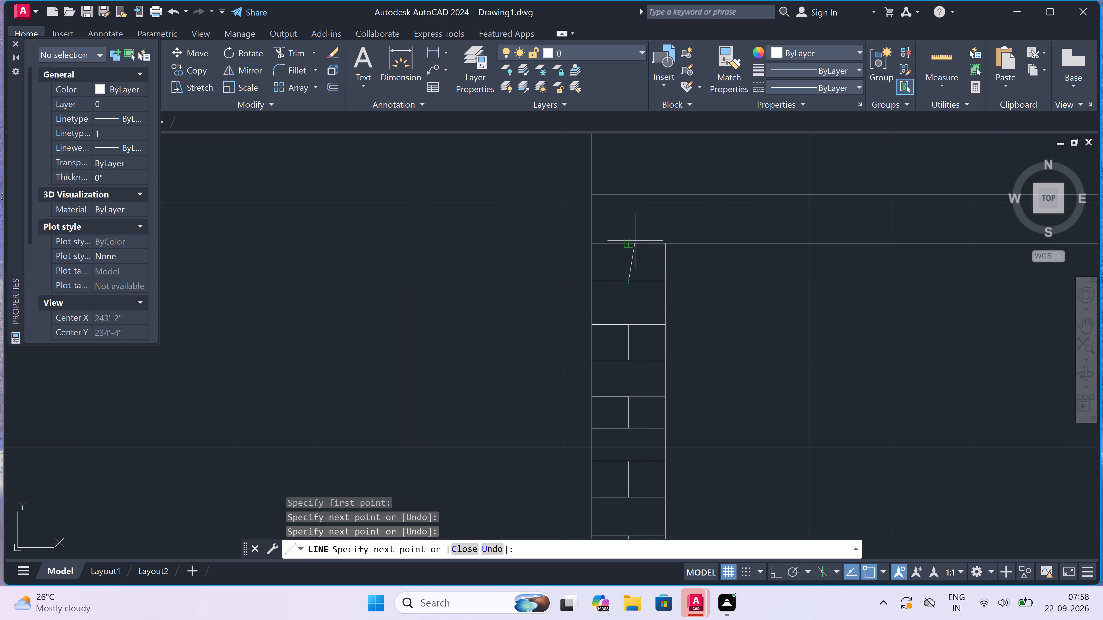
click(630, 241)
key(Escape)
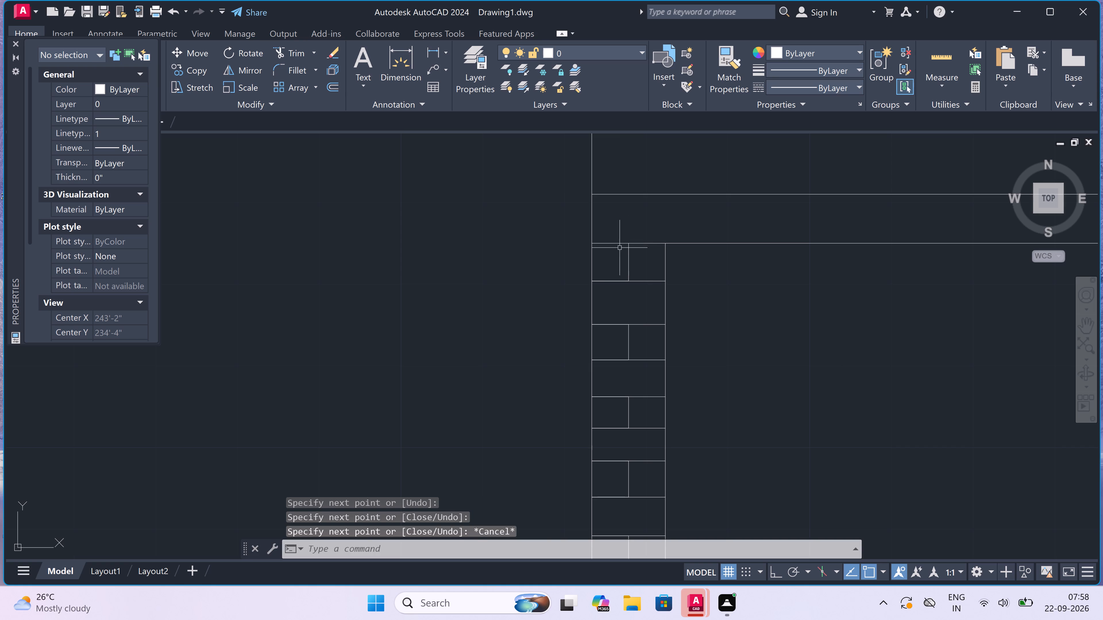
Fill the right wall's top gap with a horizontal brick line and a mid-width vertical joint up to the roof slab.
scroll(594, 255, down, 8)
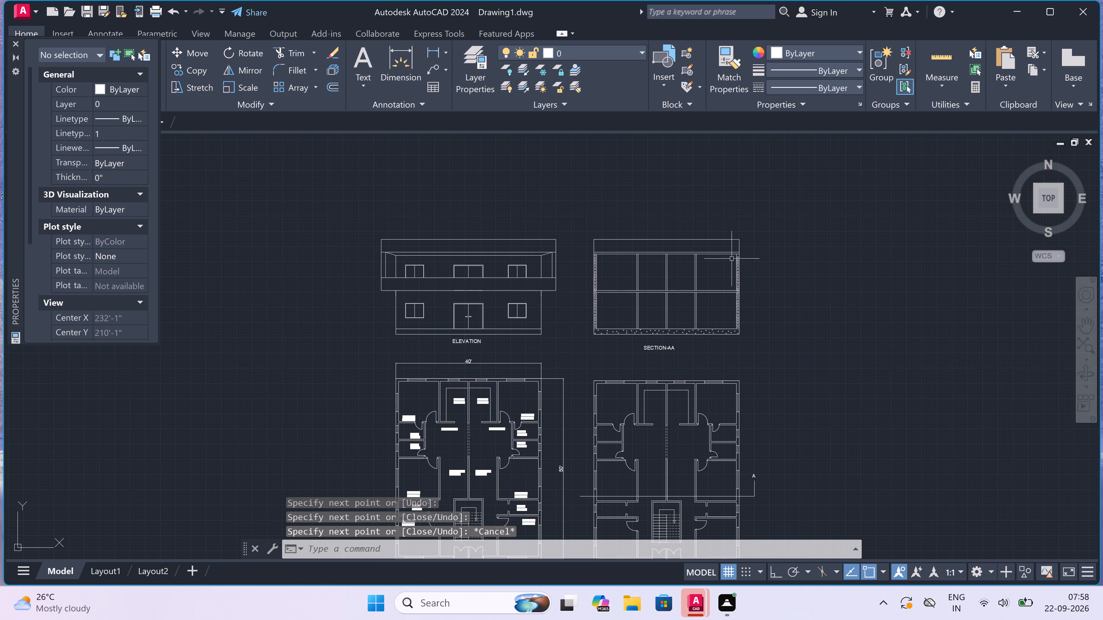
scroll(741, 251, up, 4)
scroll(716, 276, up, 2)
key(space)
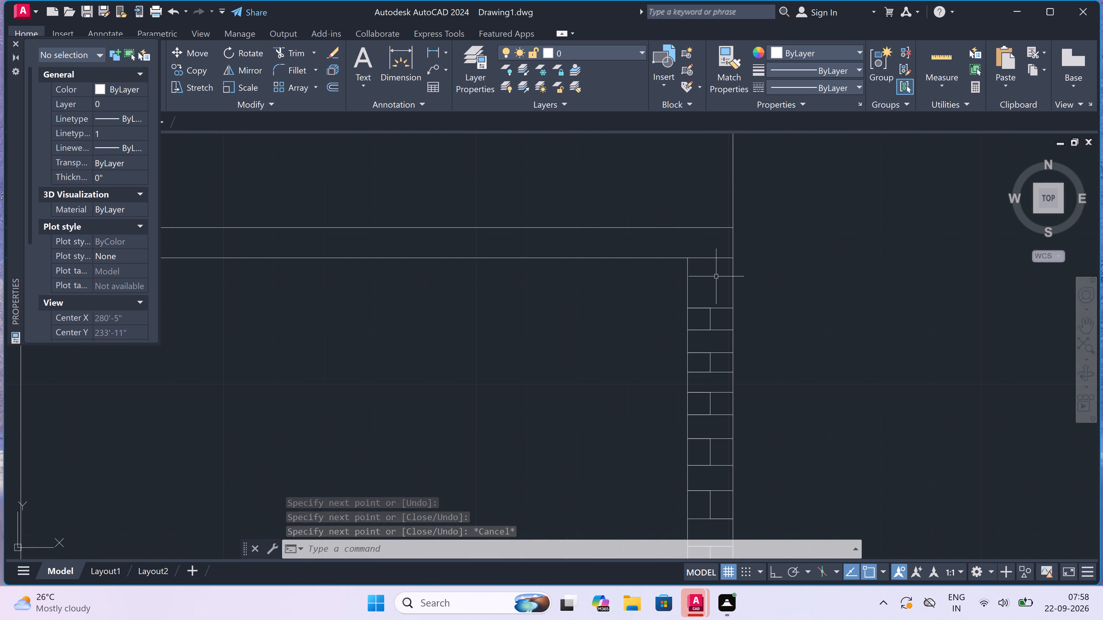
scroll(691, 279, up, 2)
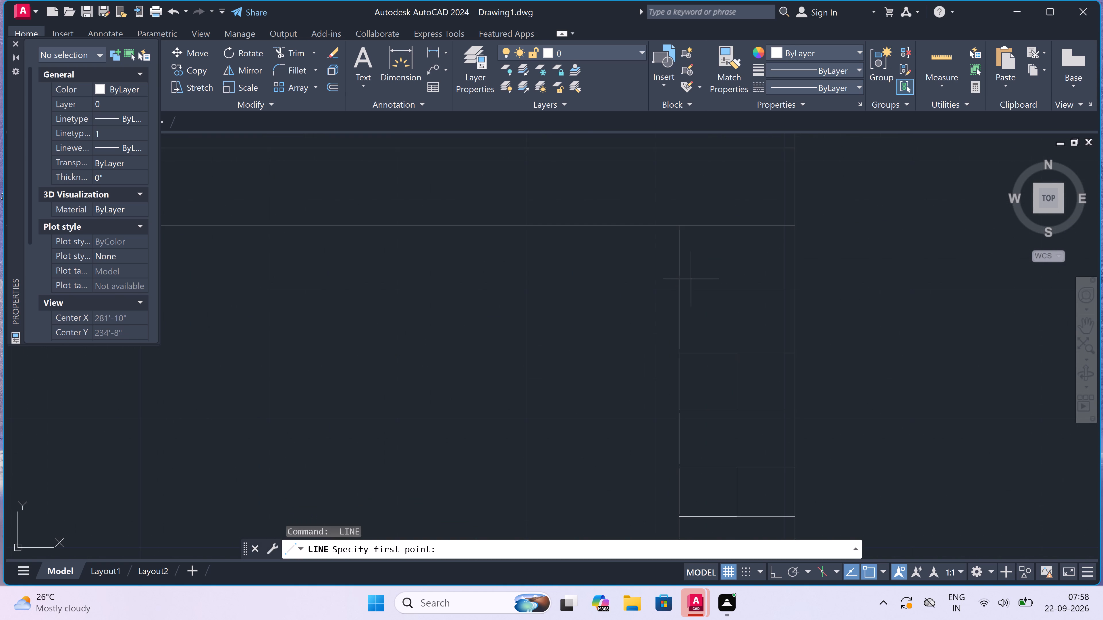
click(679, 286)
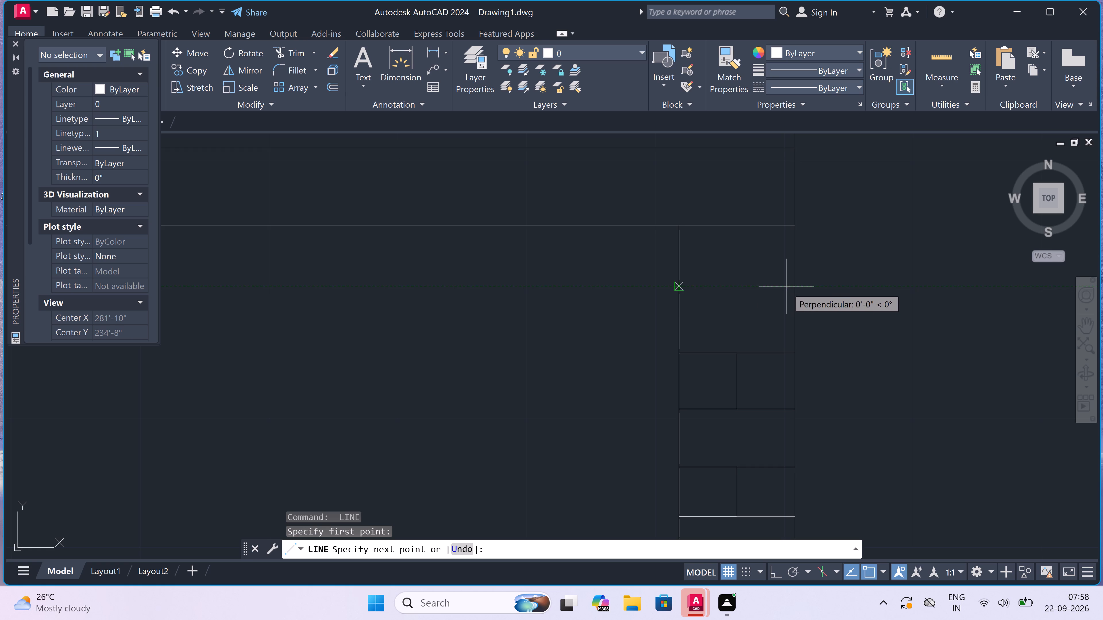
click(797, 285)
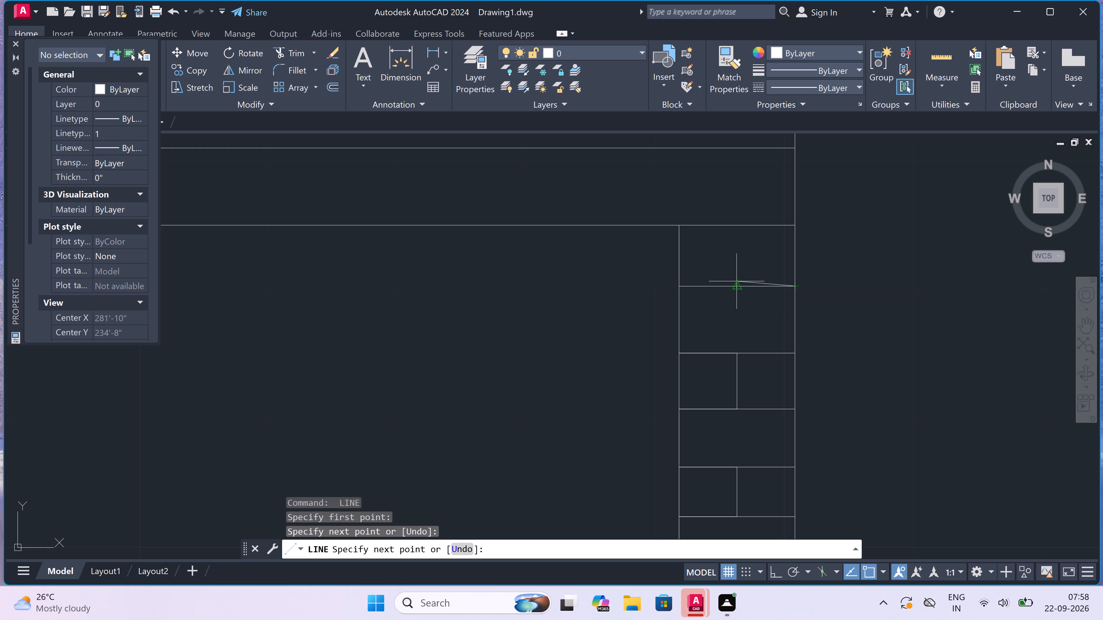
drag(736, 284, 736, 282)
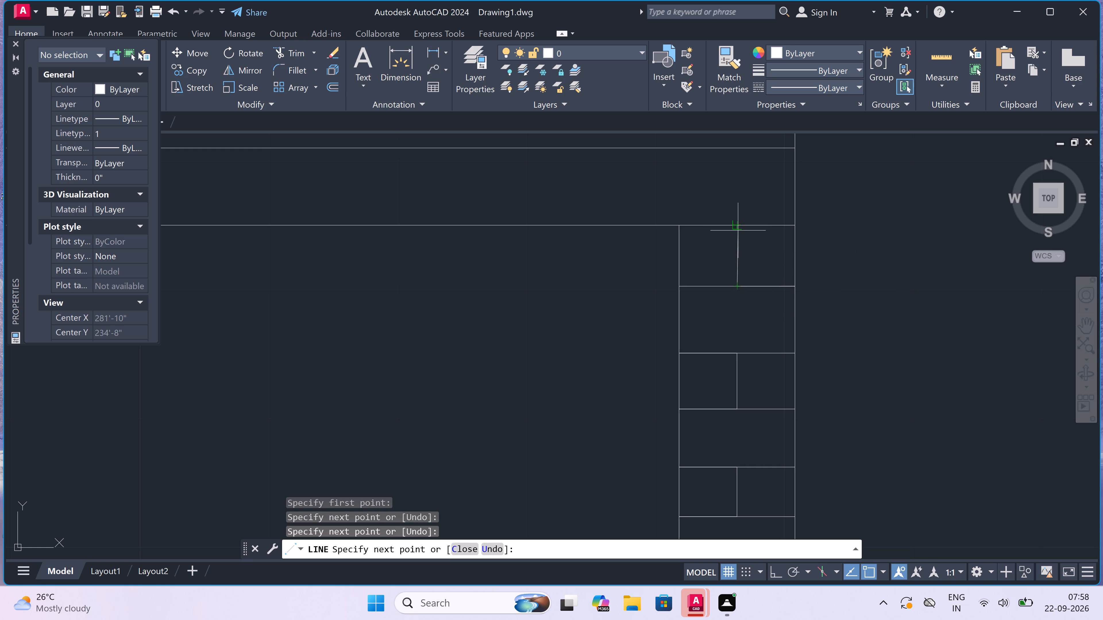
click(738, 229)
key(Escape)
With Ortho on, draw a vertical inner parapet line above Section-AA's right brick wall at mid-width, from the roof slab to the parapet top.
scroll(738, 229, down, 2)
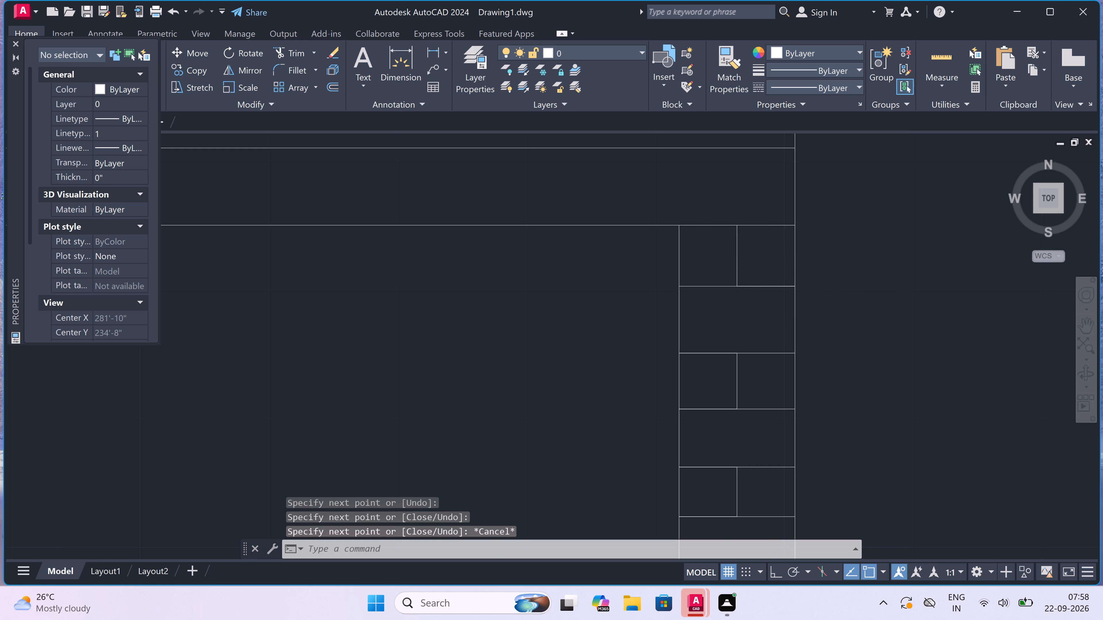
scroll(738, 229, down, 6)
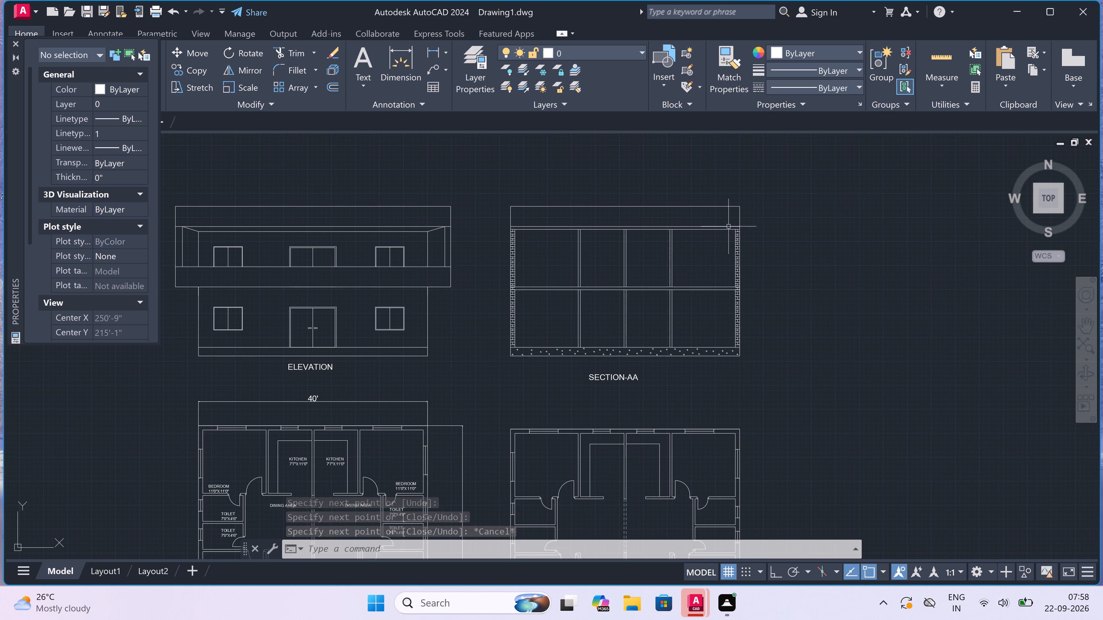
scroll(753, 211, up, 4)
key(l)
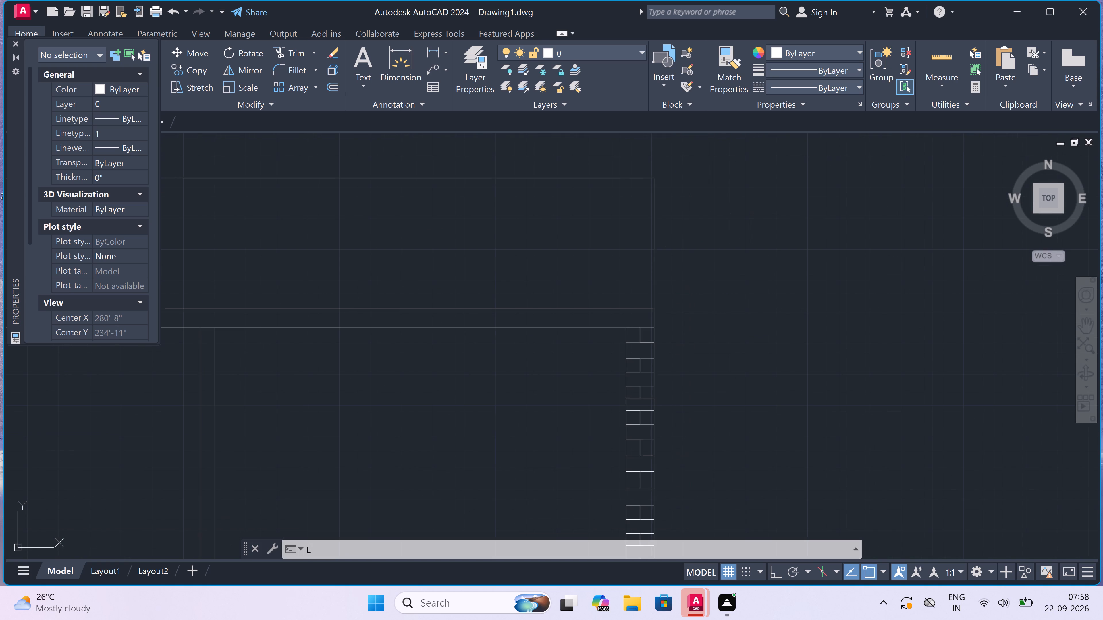
key(space)
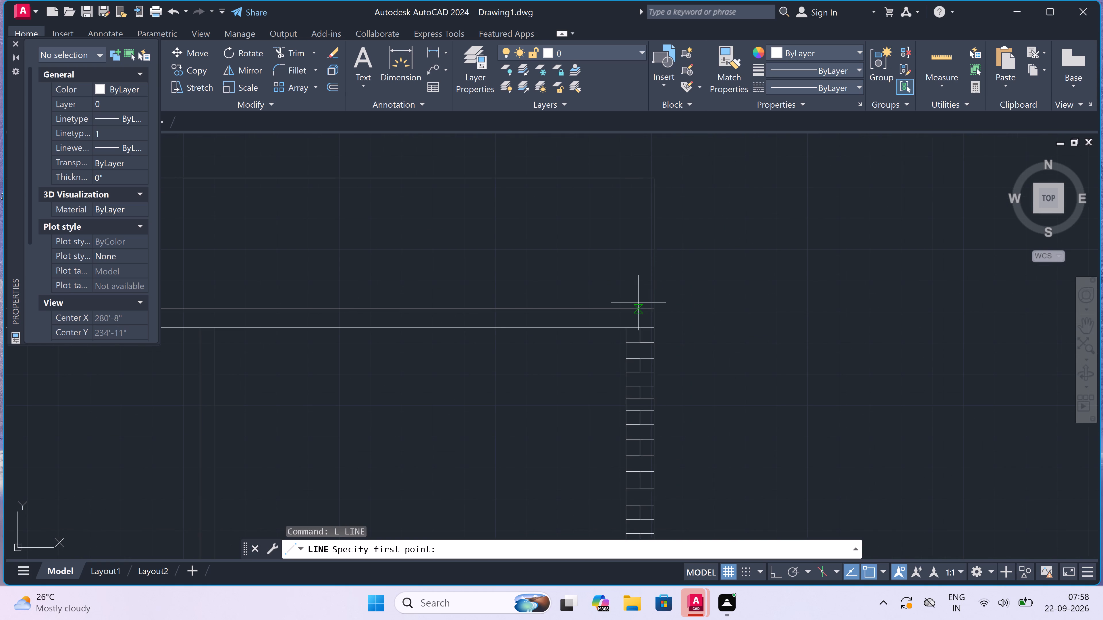
click(638, 305)
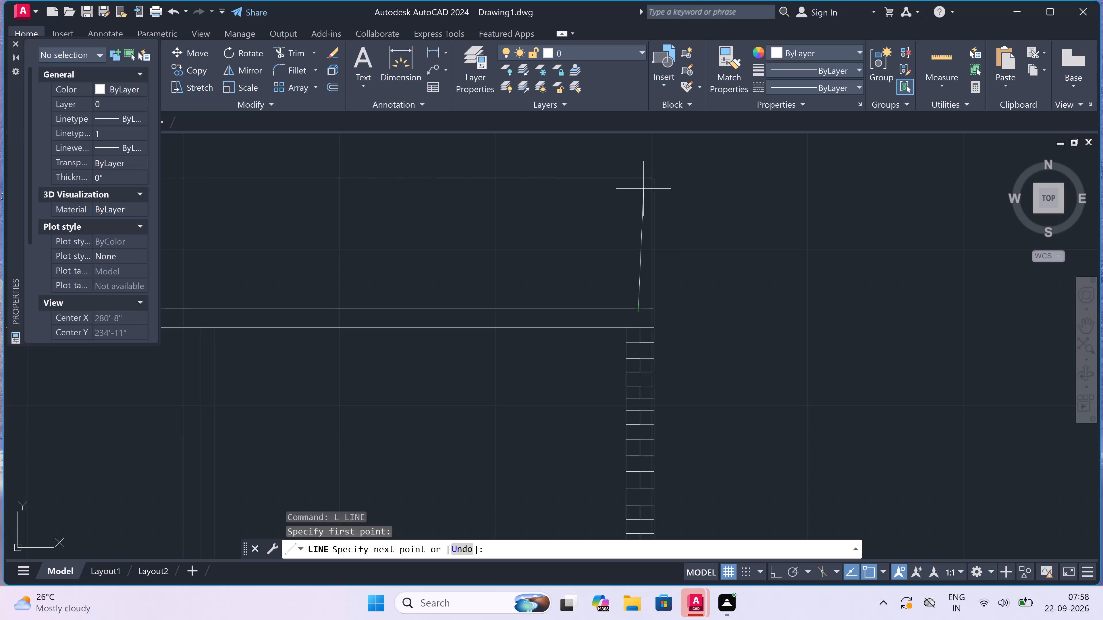
key(F8)
click(639, 179)
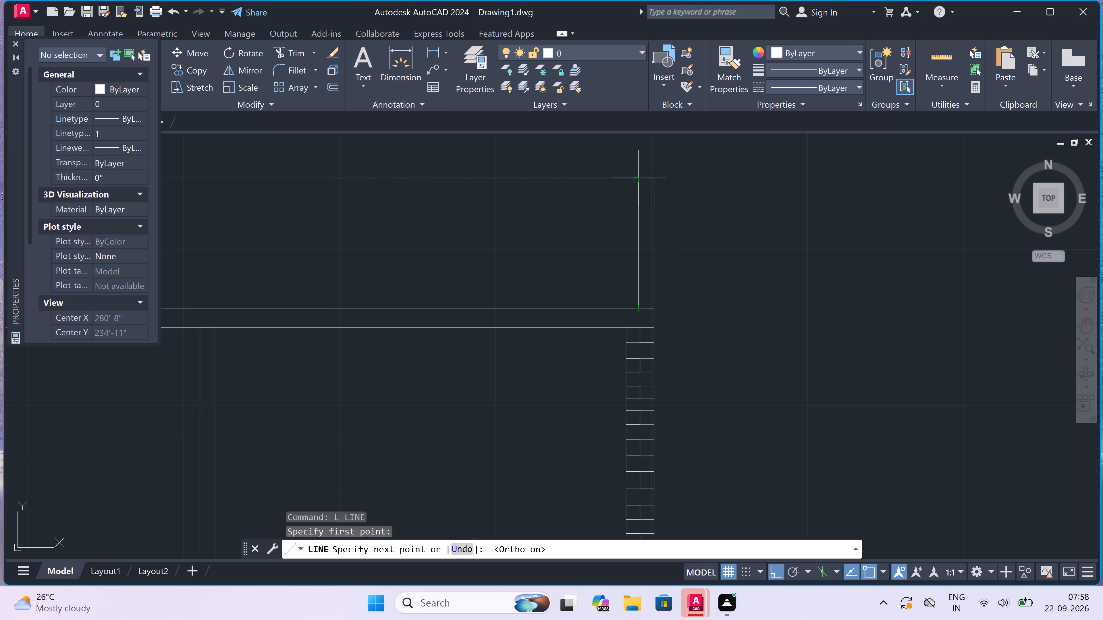
key(Escape)
Draw the matching vertical inner parapet line above Section-AA's left brick wall, from the roof slab's top to the parapet top.
scroll(639, 179, down, 5)
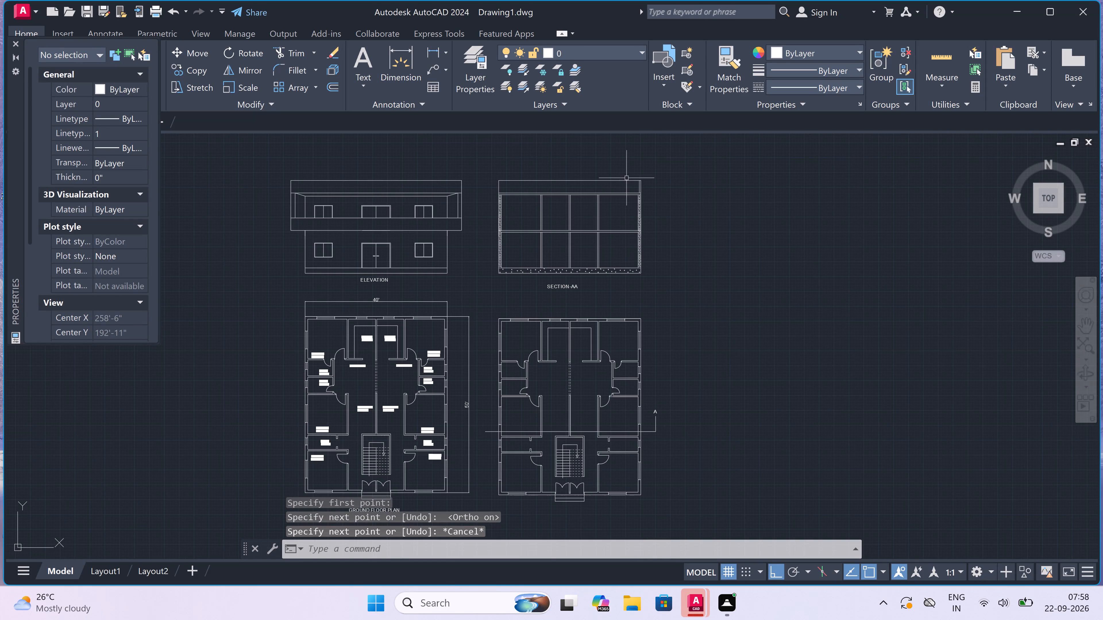
scroll(495, 170, up, 4)
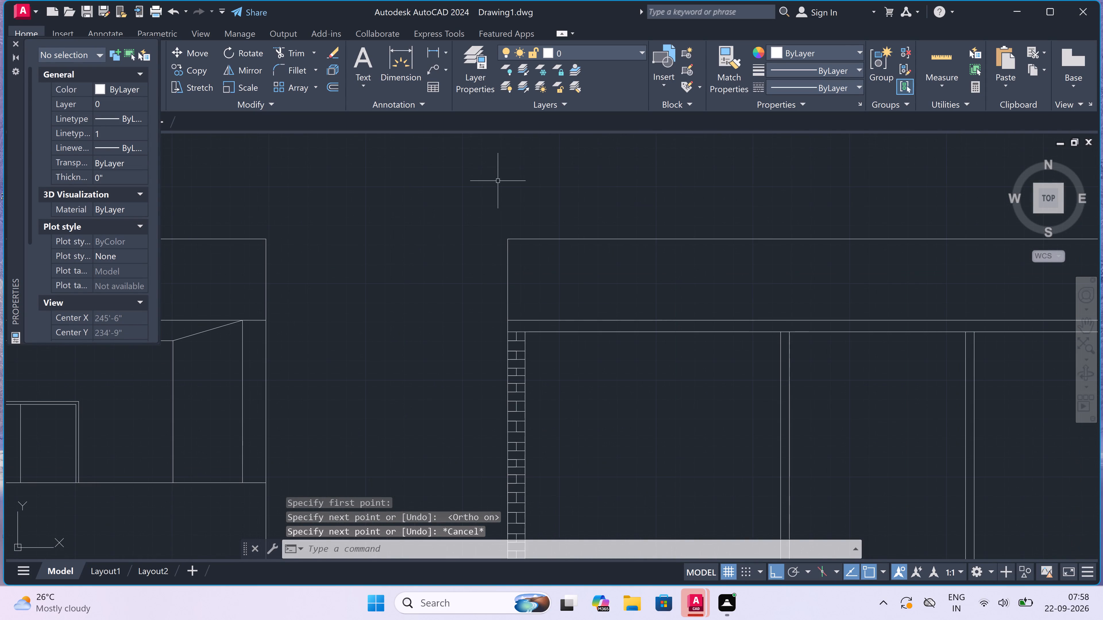
key(space)
scroll(536, 243, up, 2)
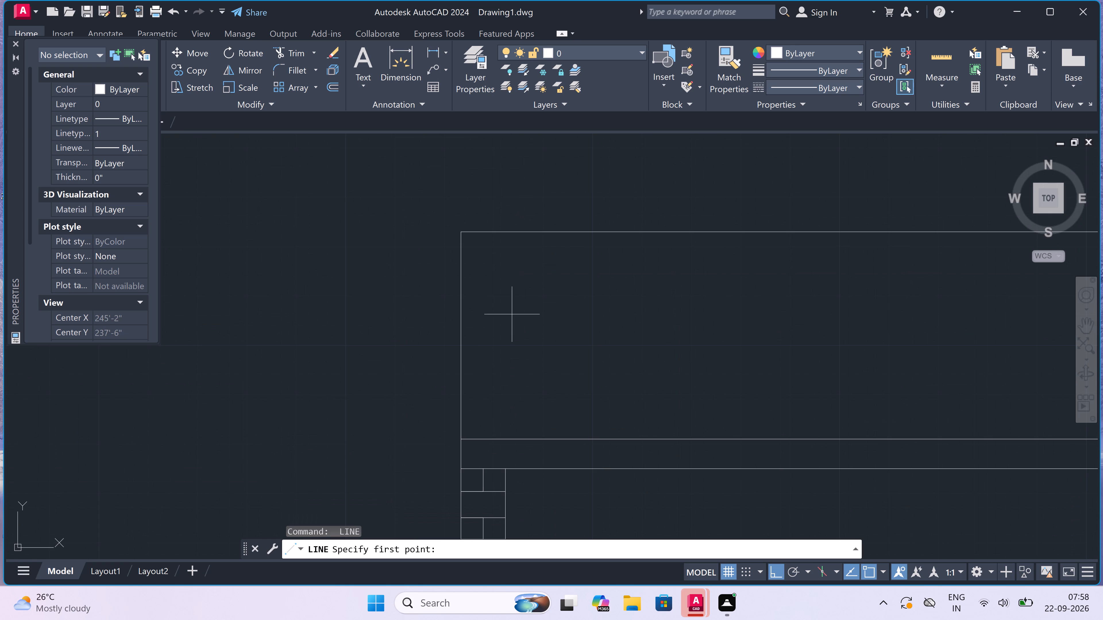
click(485, 435)
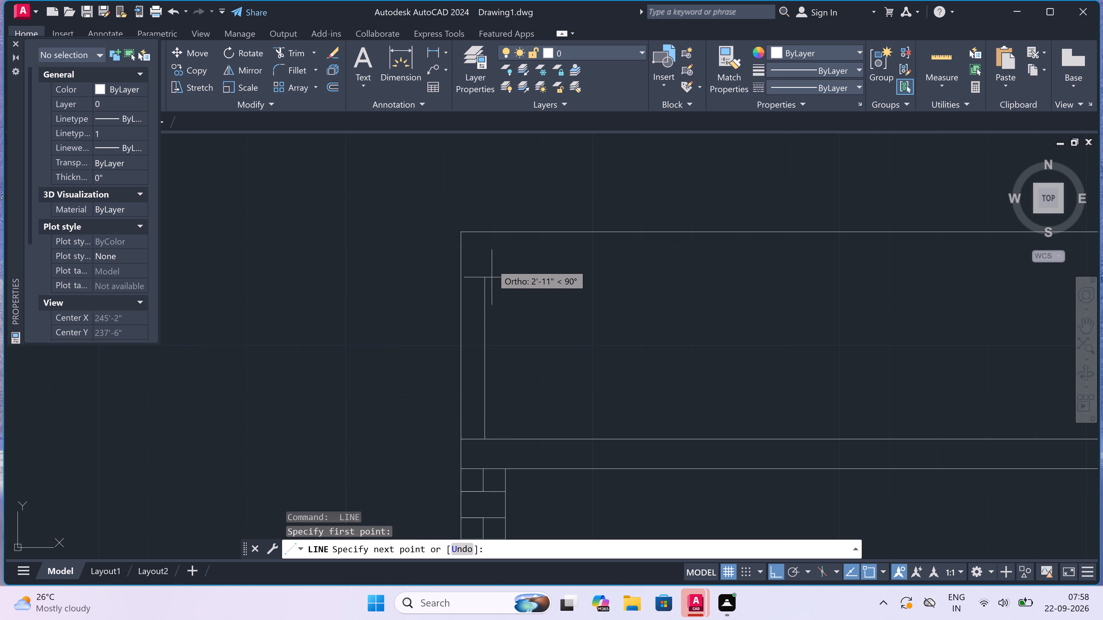
click(490, 230)
key(Escape)
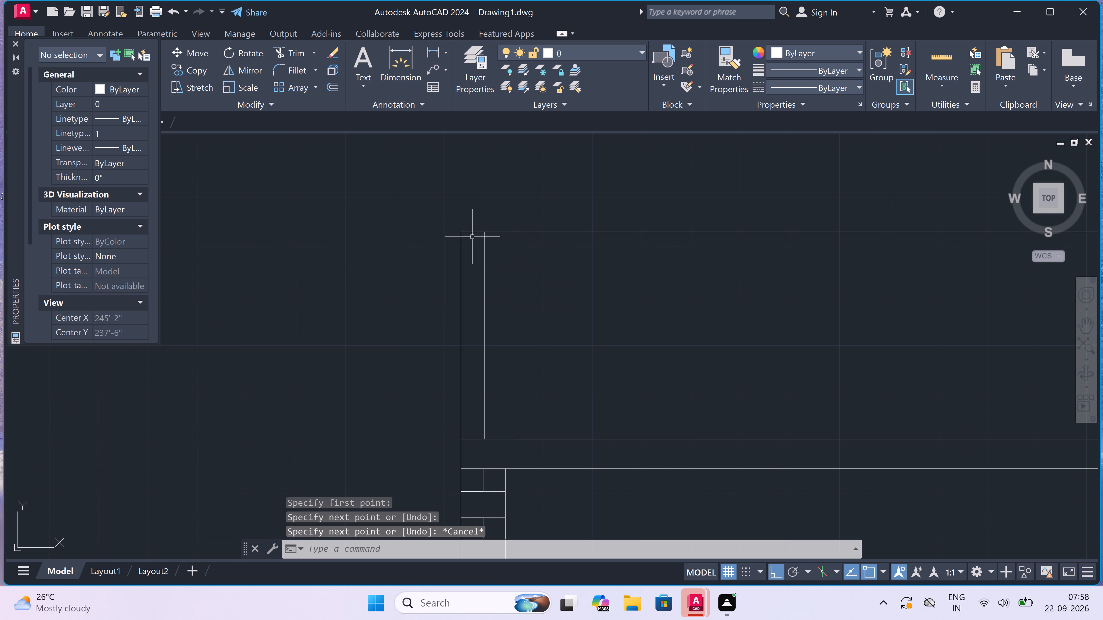
Review the elevation, Section-AA and both floor plans, overall and close up around the section.
scroll(446, 240, down, 6)
scroll(489, 246, up, 1)
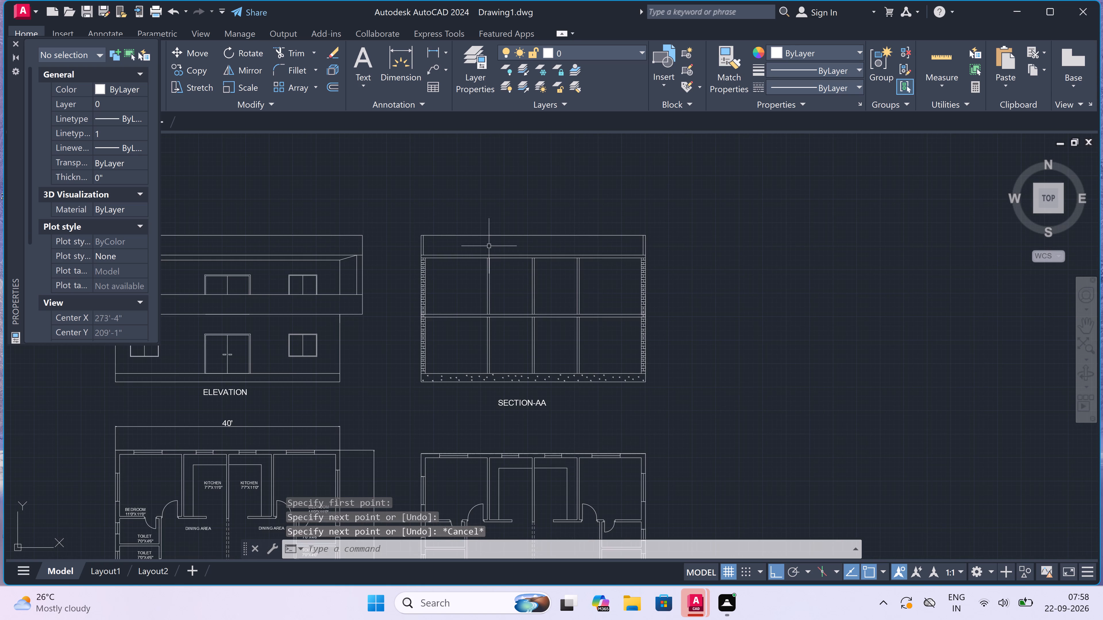
scroll(489, 246, down, 2)
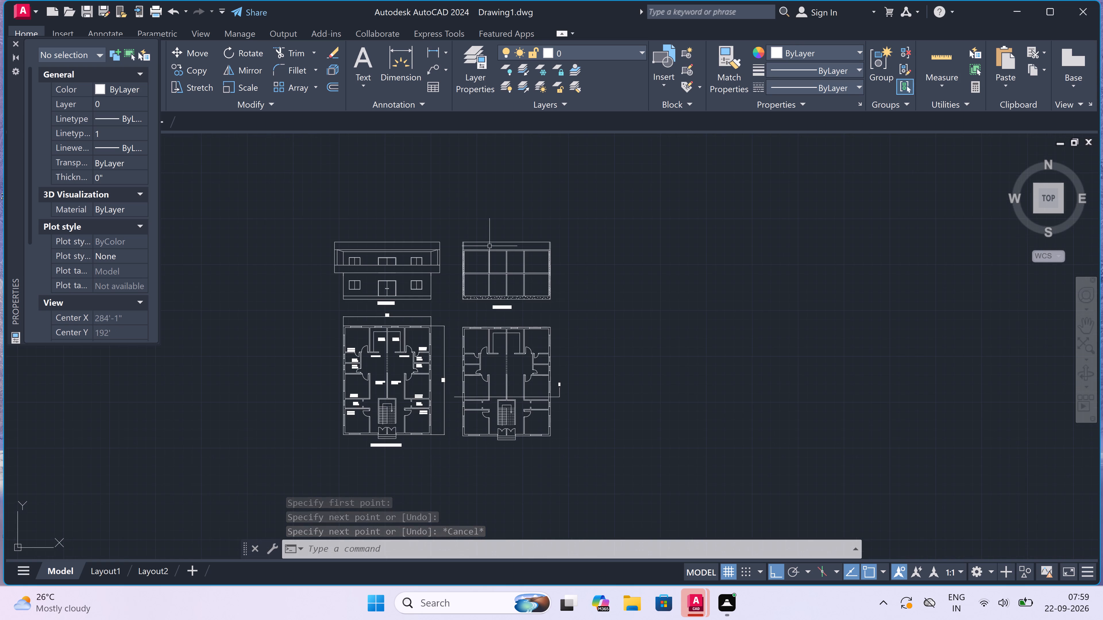
scroll(489, 246, up, 1)
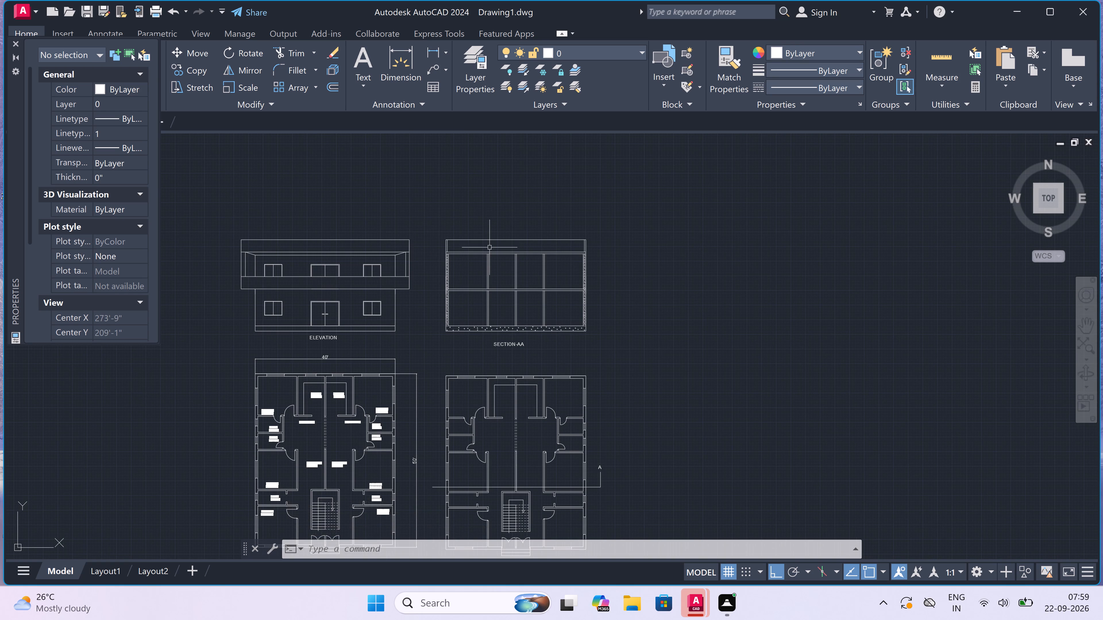
scroll(481, 282, down, 1)
scroll(323, 400, up, 2)
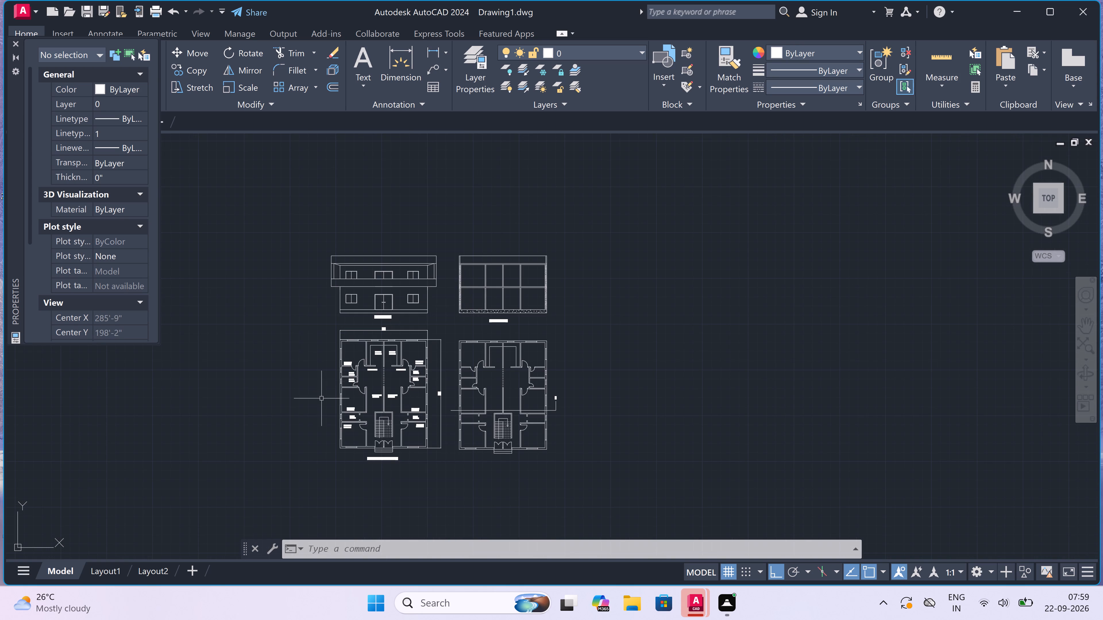
scroll(323, 400, up, 2)
scroll(323, 400, down, 4)
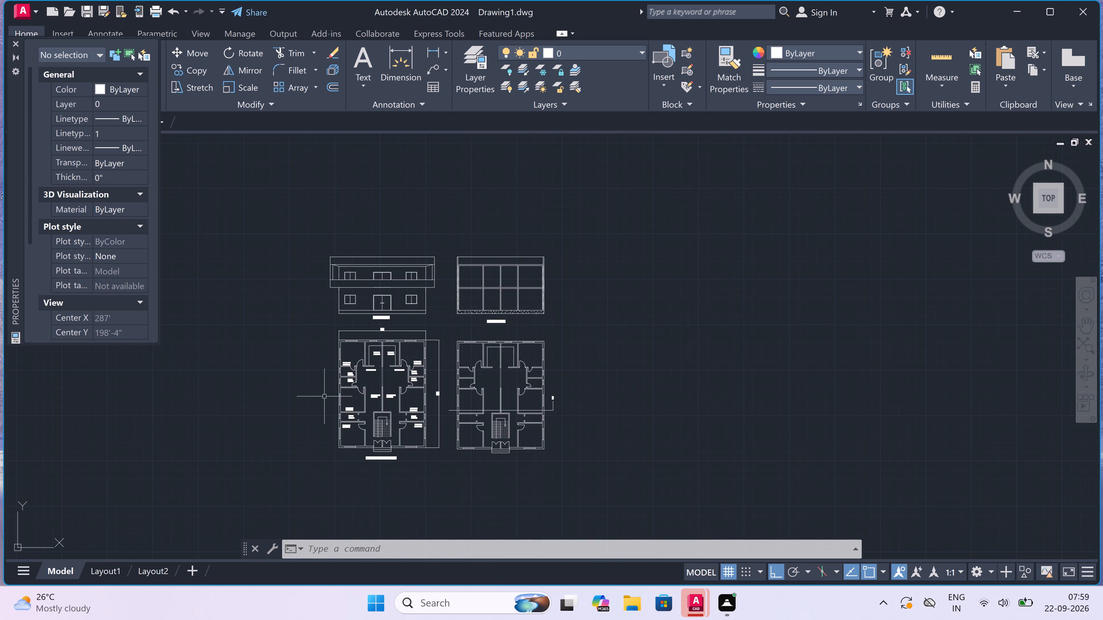
scroll(325, 396, up, 2)
scroll(325, 396, down, 1)
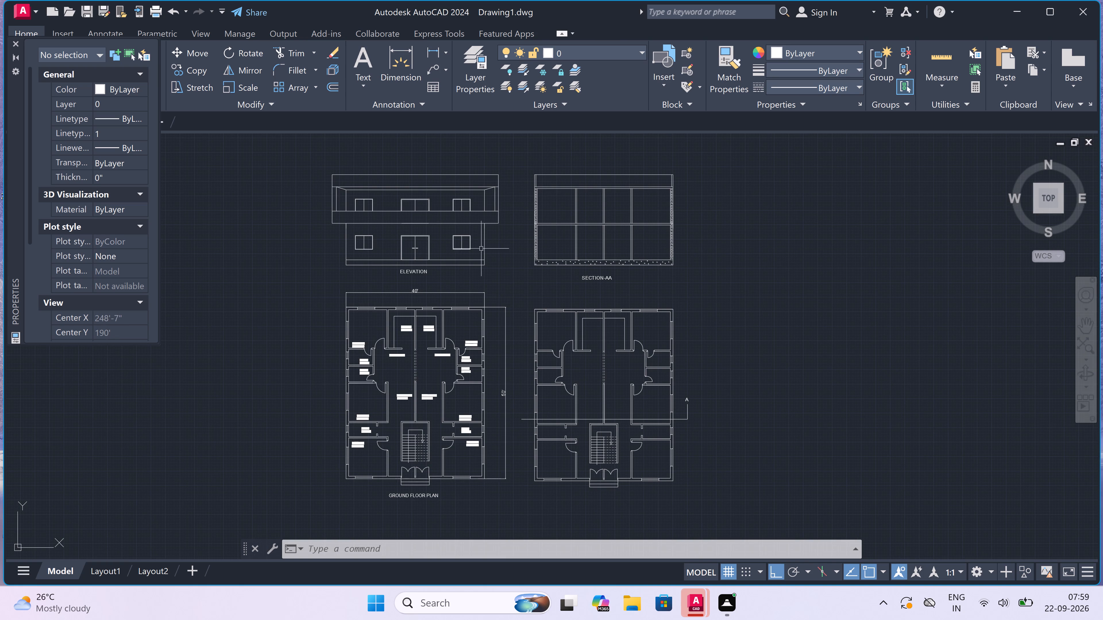
scroll(592, 198, up, 2)
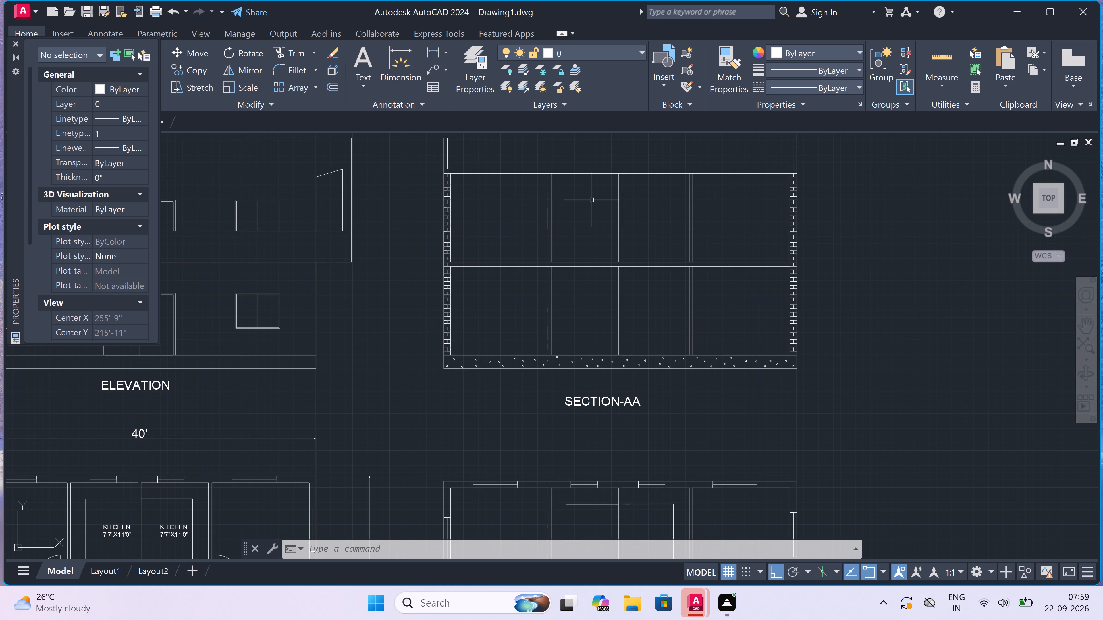
scroll(593, 200, down, 2)
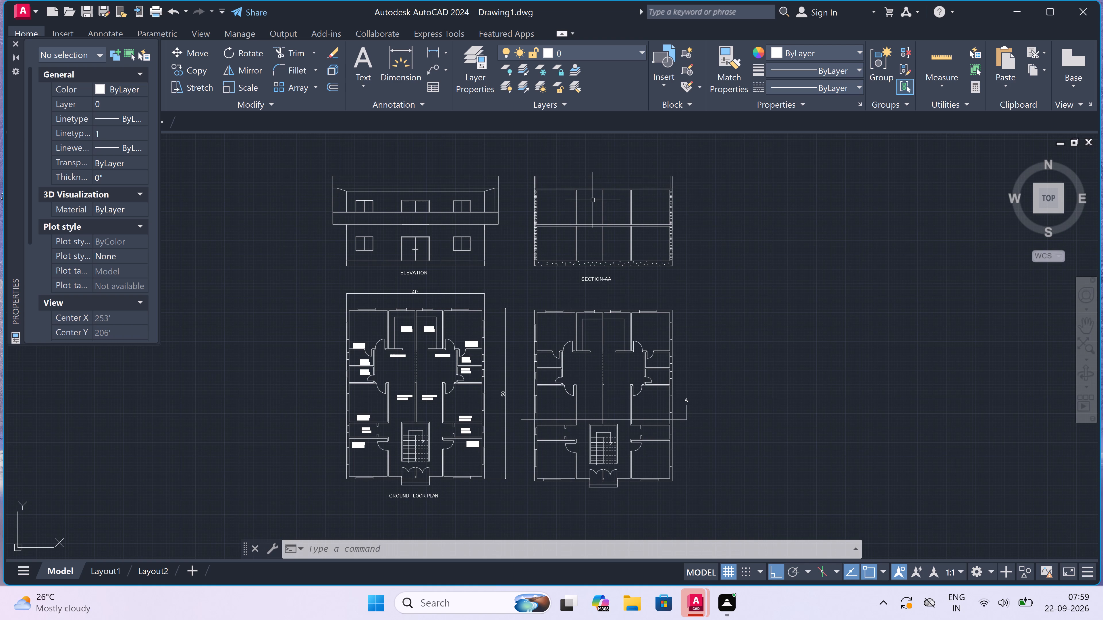
Open the recent drawing beds_side_view.dwg.
click(17, 5)
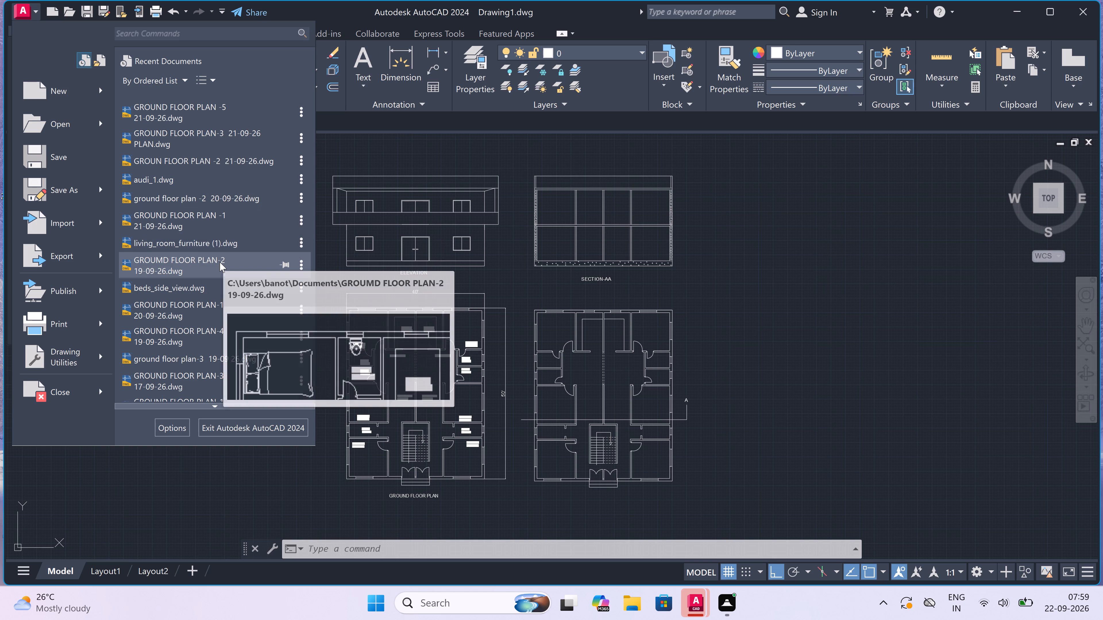
double_click(212, 292)
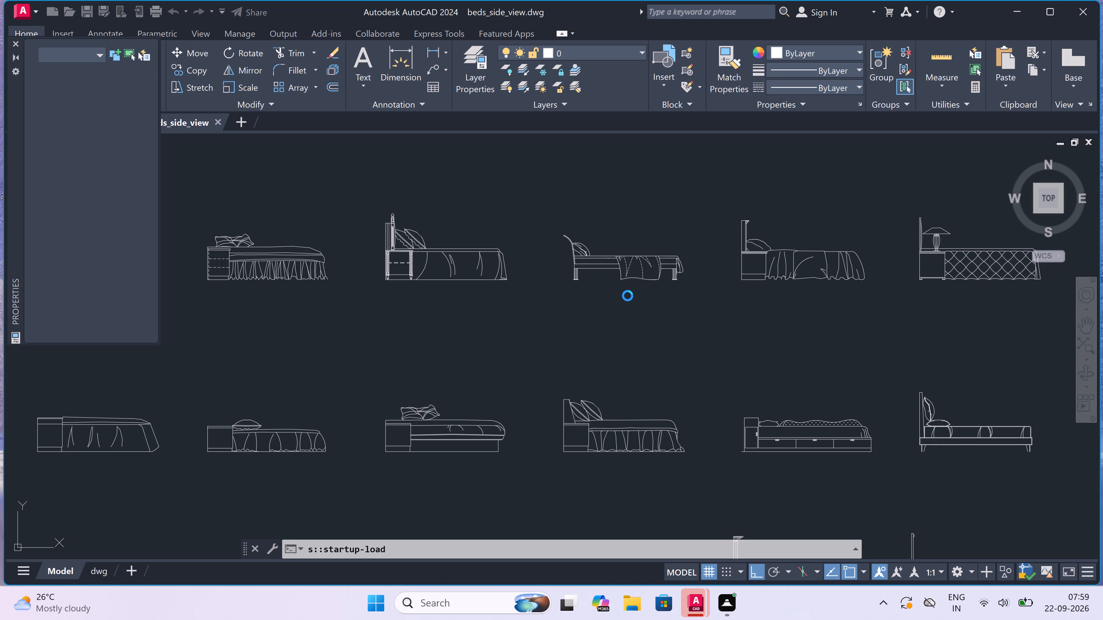
Copy the lower-row bed block with headboard, bedside cabinet, two leaning pillows and pleated skirt to the clipboard.
click(701, 393)
click(529, 457)
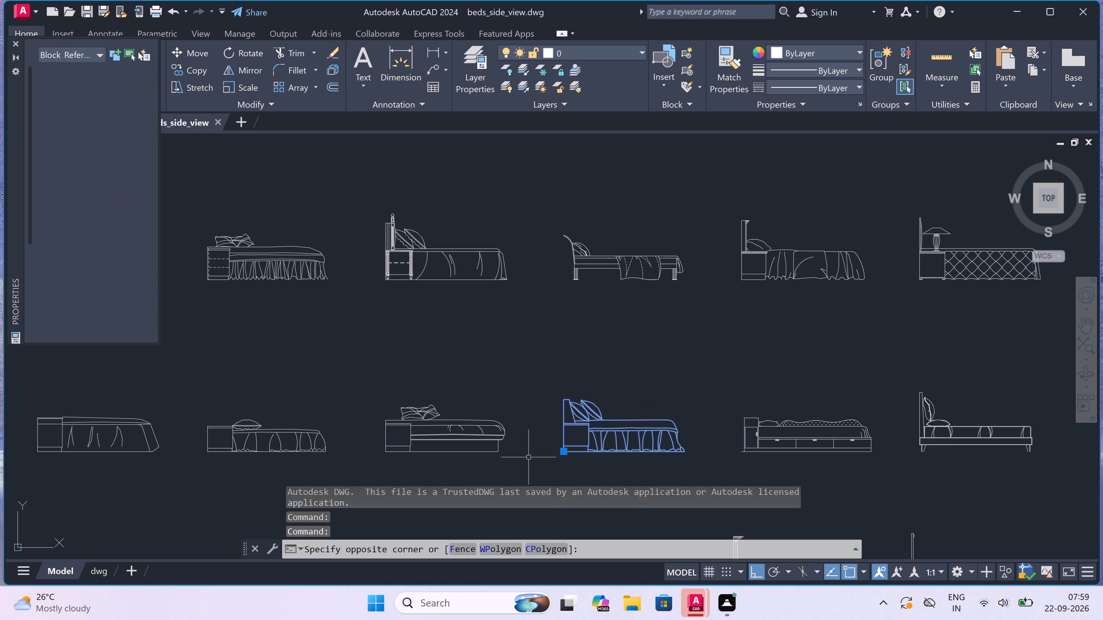
key(ctrl+v)
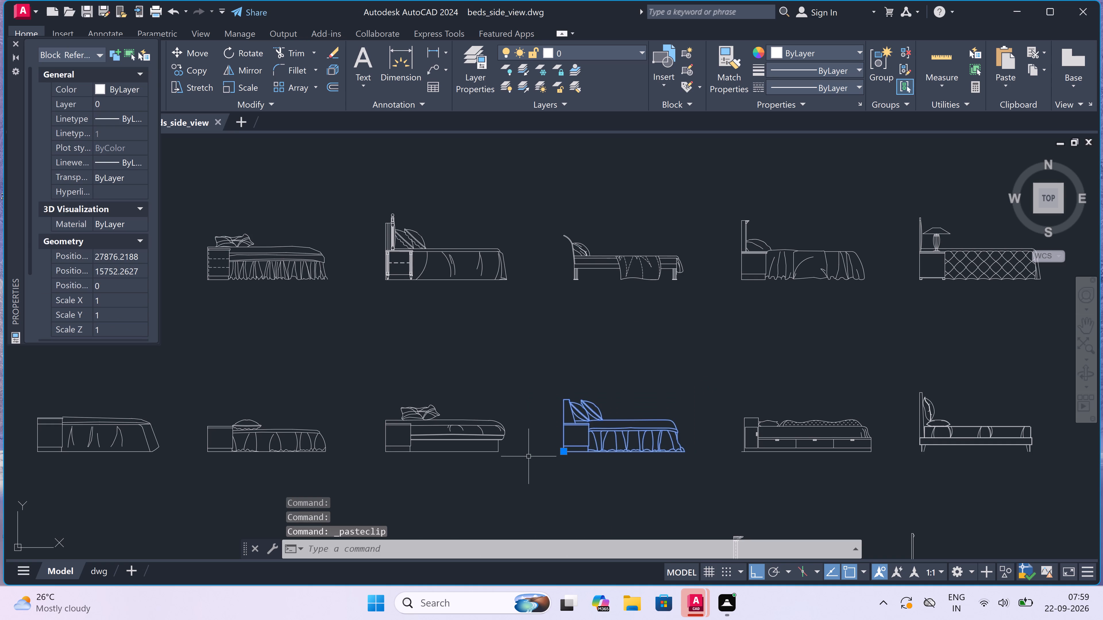
key(Escape)
click(630, 427)
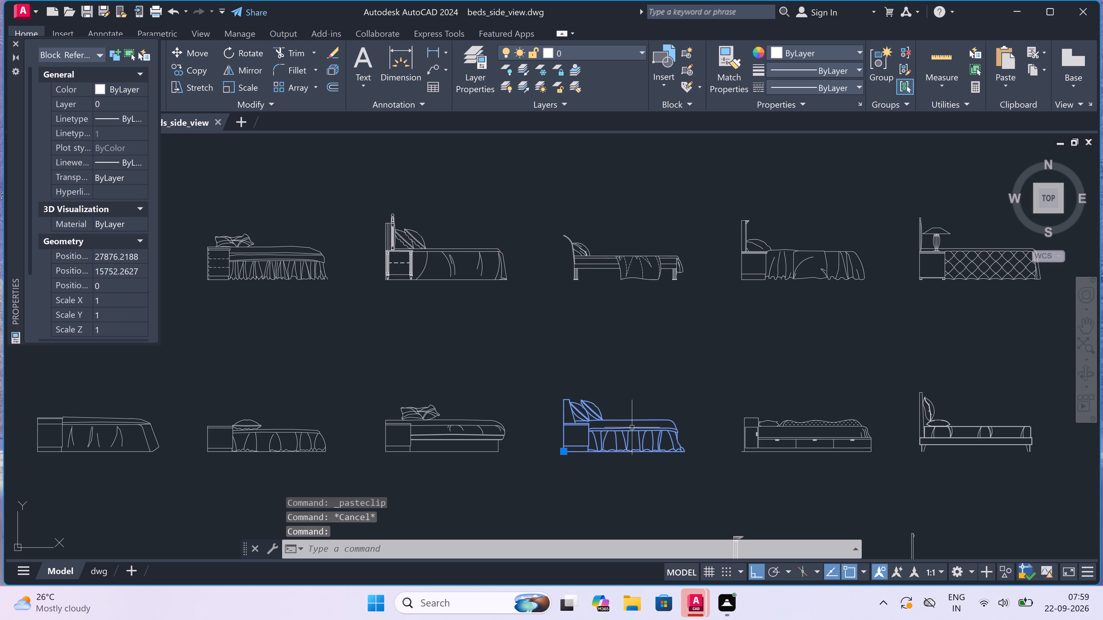
key(ctrl+c)
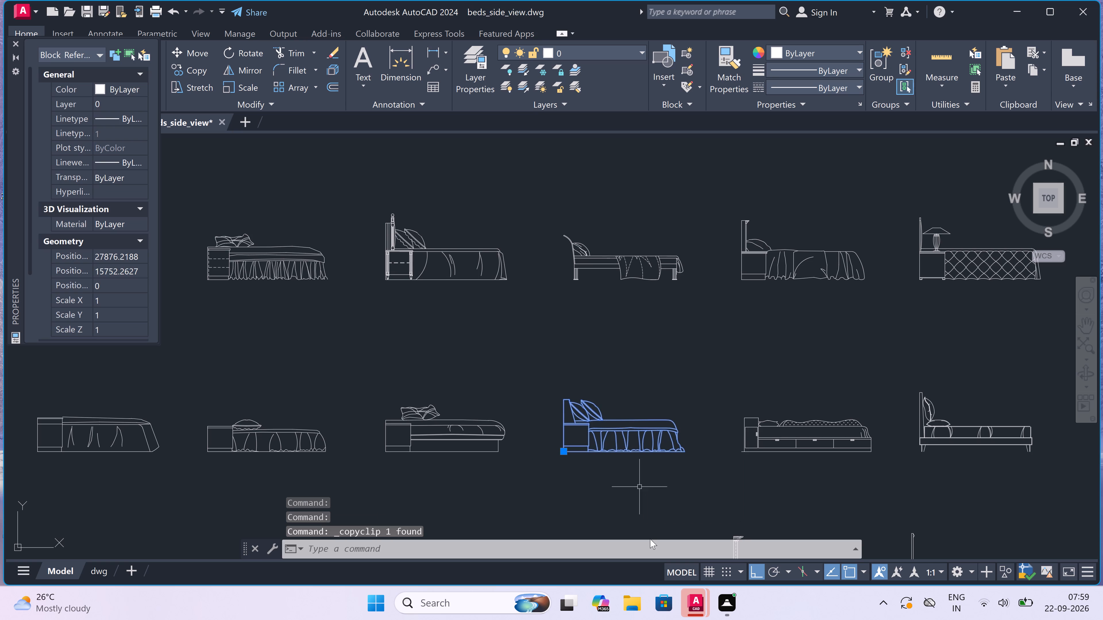
Switch to Drawing1.dwg and paste the bed block in the empty space to the right of the plans.
click(695, 532)
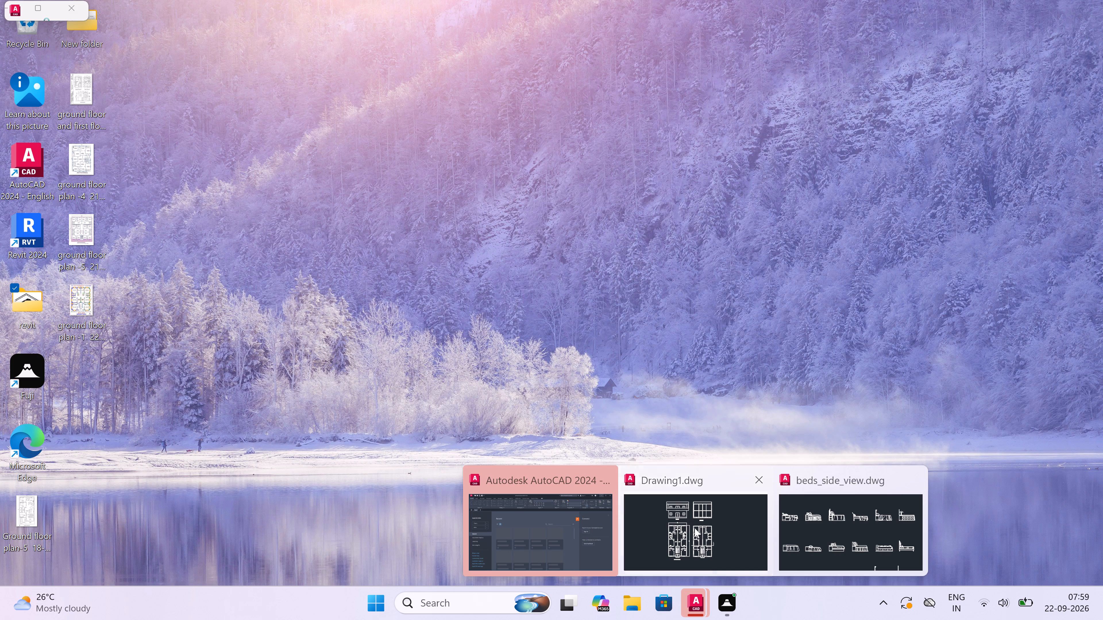
key(ctrl+v)
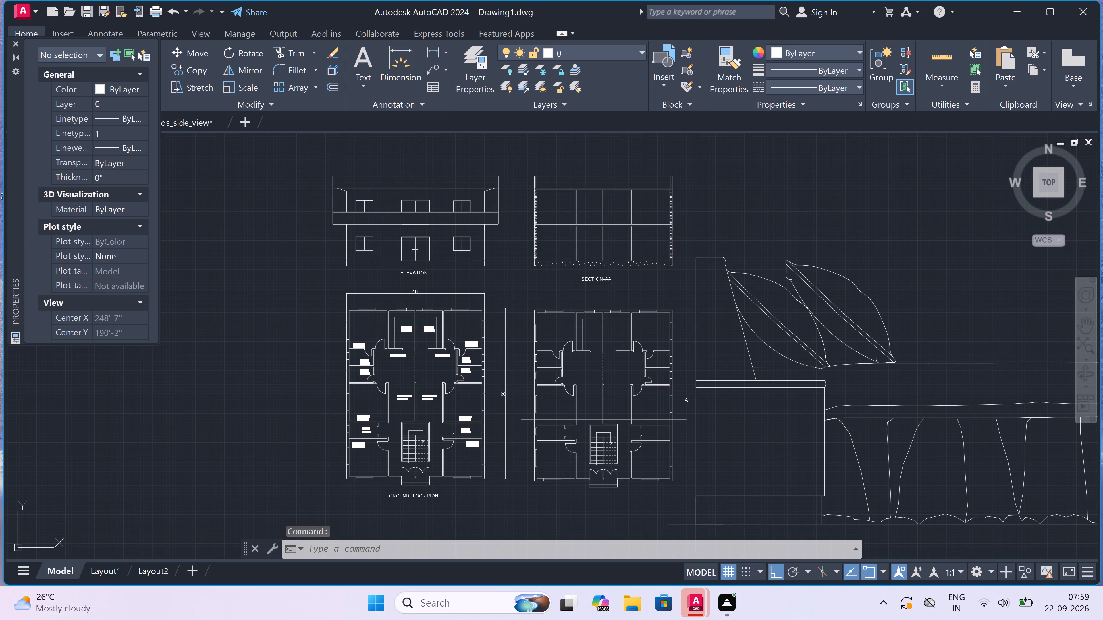
scroll(576, 392, down, 3)
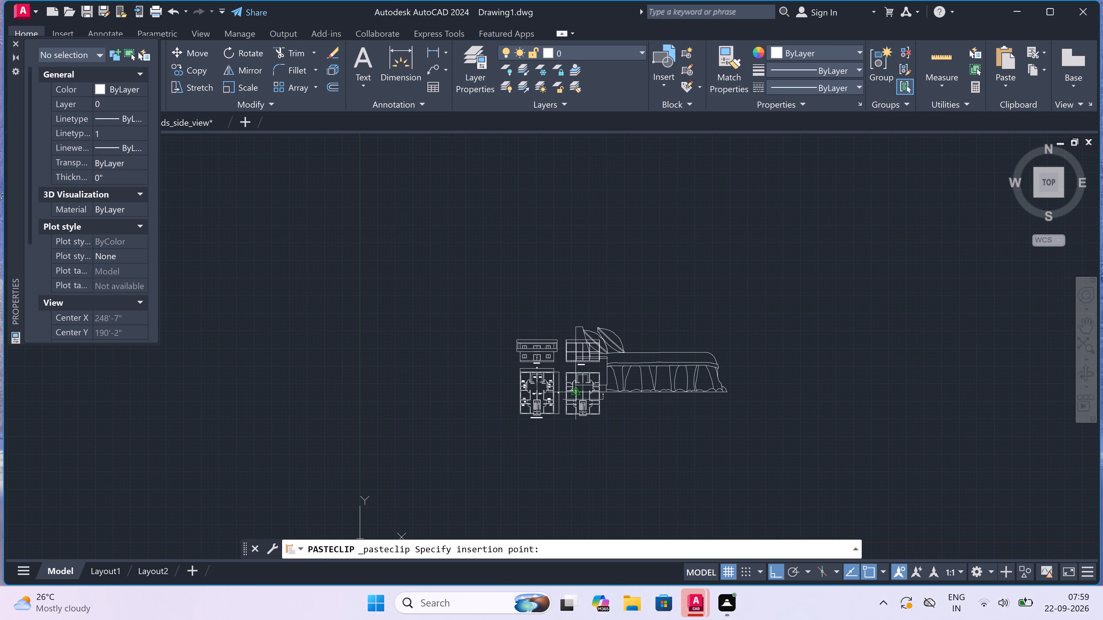
click(665, 390)
Scale the pasted bed block down freehand to a block scale of about 1.
drag(840, 300, 840, 303)
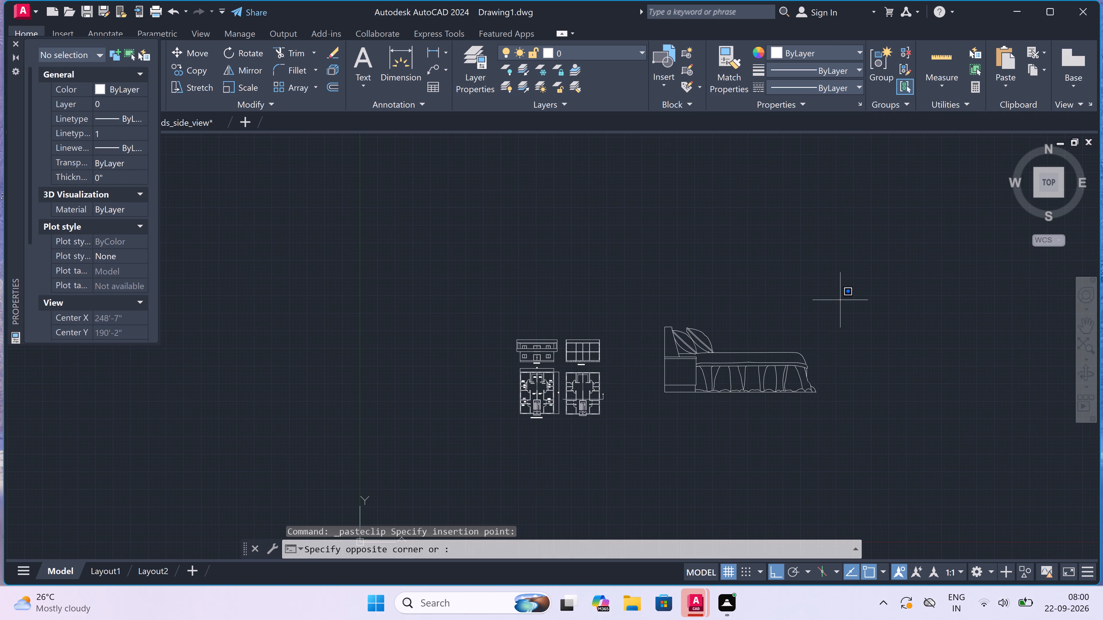
click(647, 417)
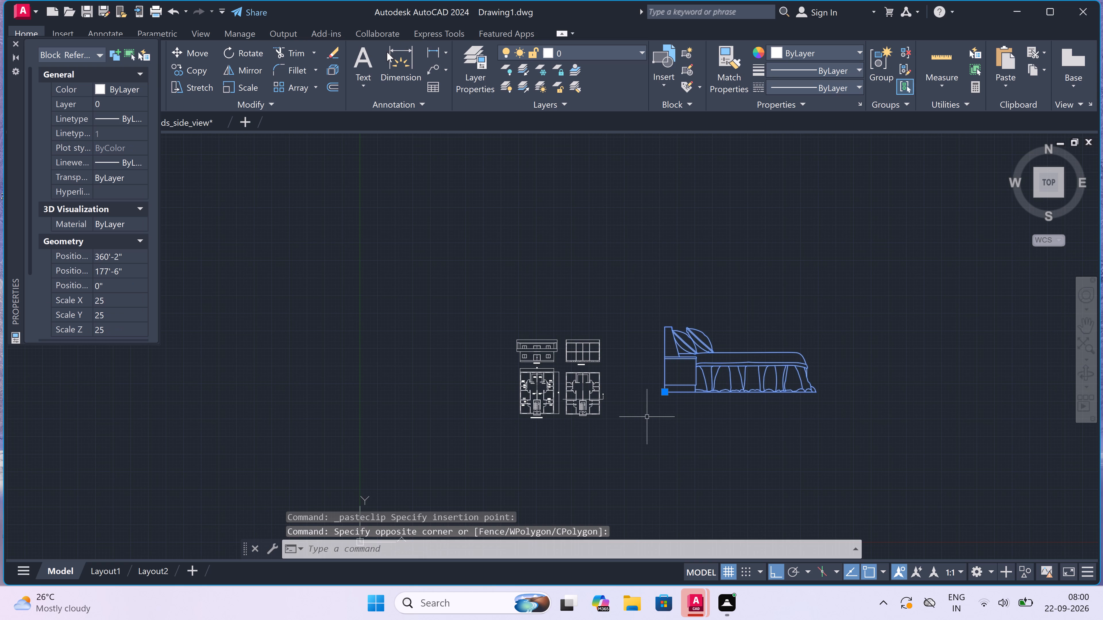
click(257, 84)
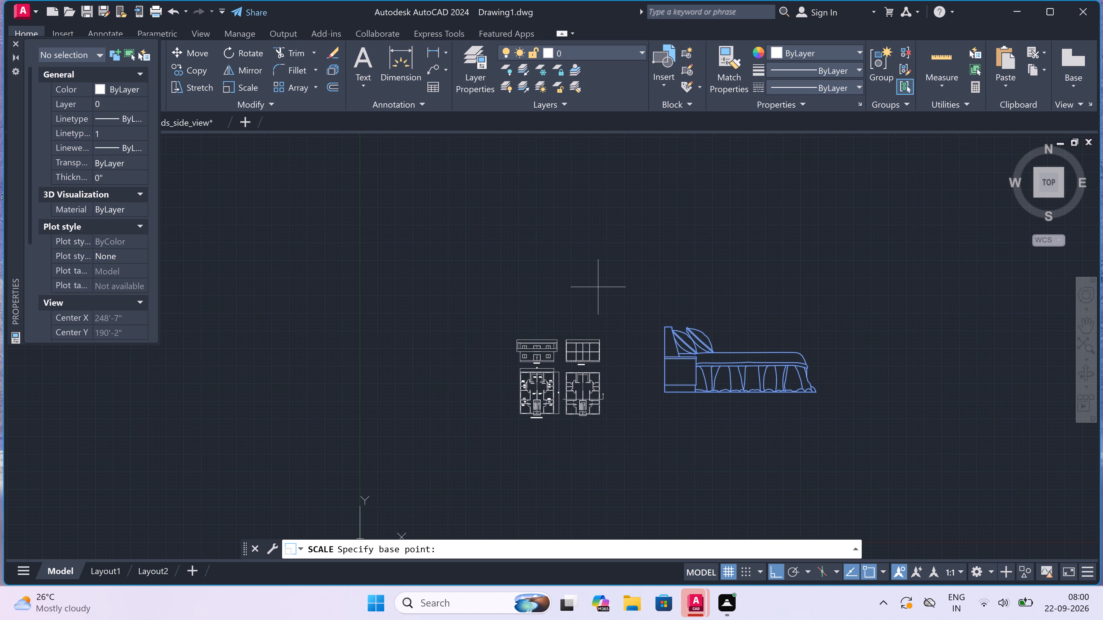
scroll(676, 346, up, 2)
click(676, 347)
scroll(680, 332, up, 1)
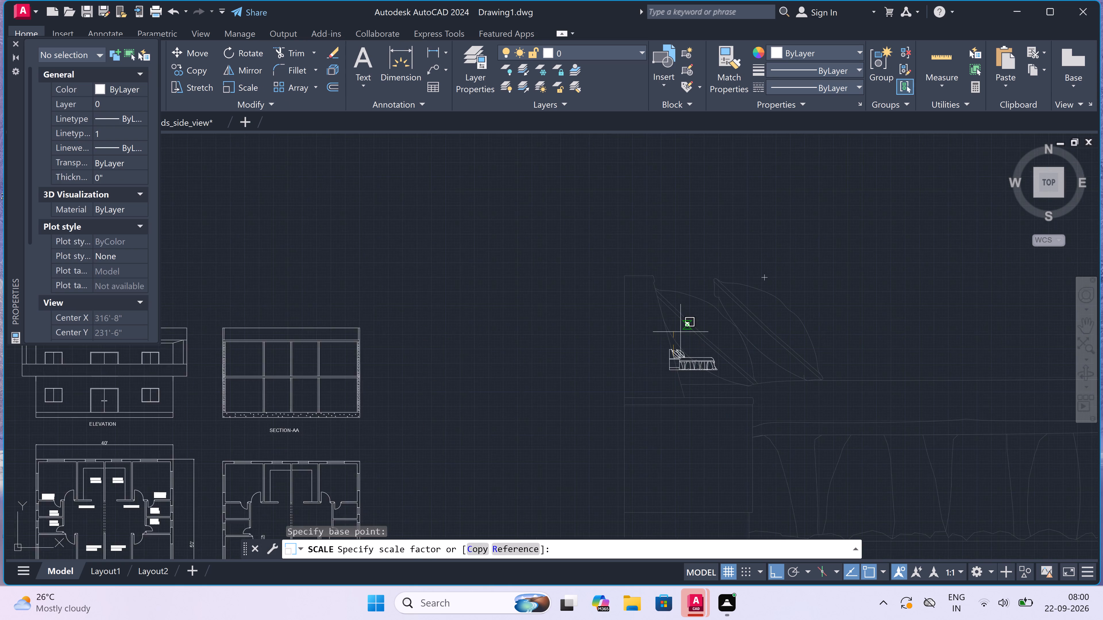
scroll(680, 332, up, 2)
click(672, 366)
Move the scaled bed block into the empty space just beside the lower right corner of Section-AA.
drag(742, 387, 742, 388)
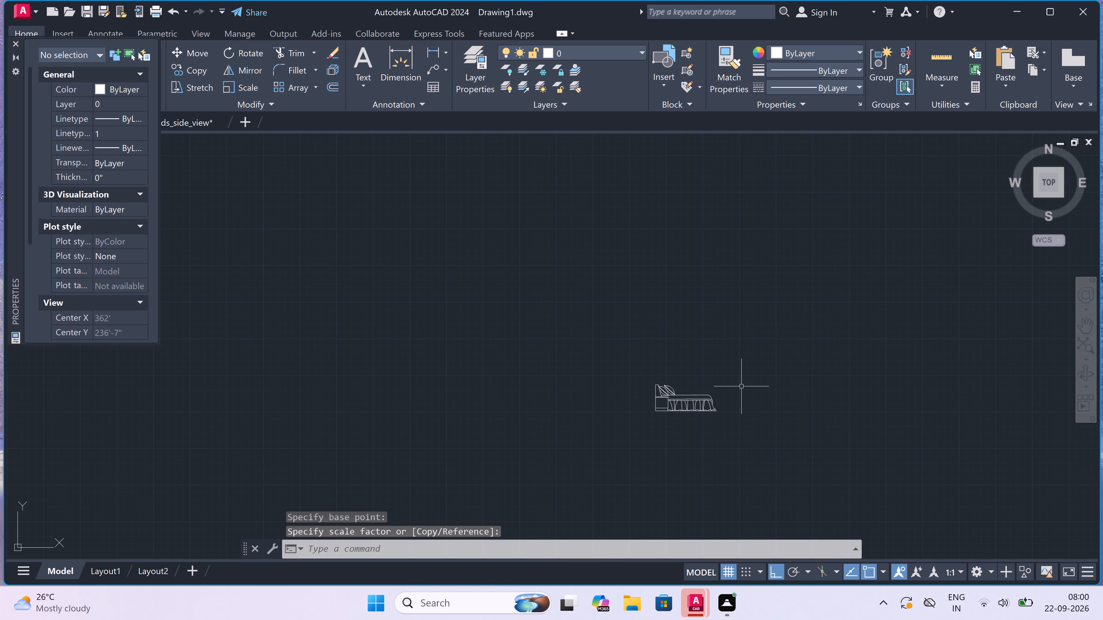
drag(742, 388, 736, 393)
click(572, 432)
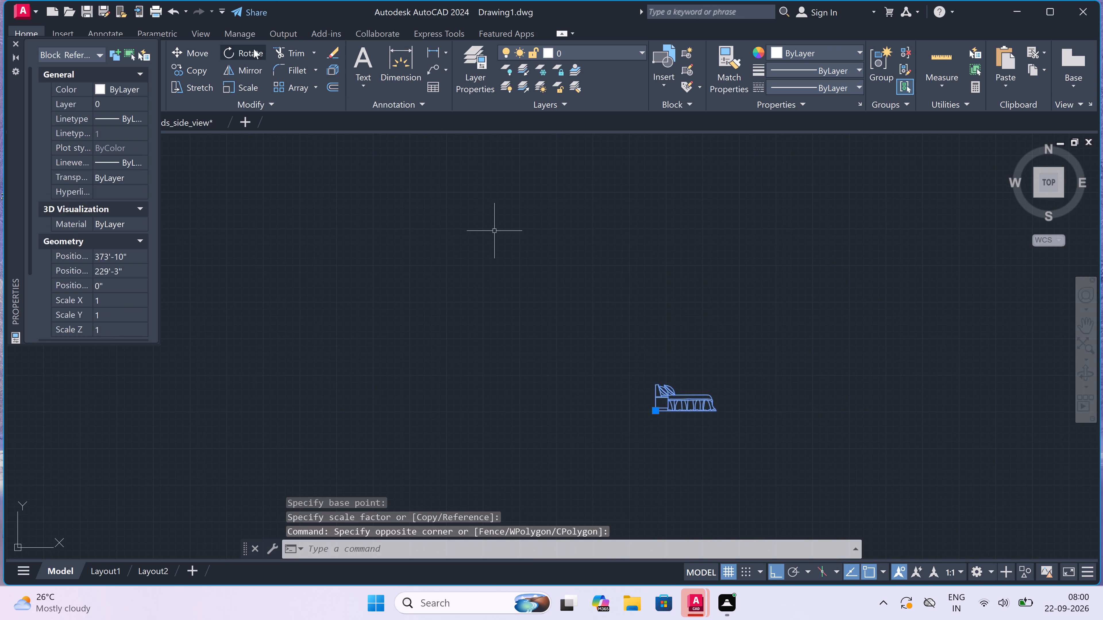
click(186, 53)
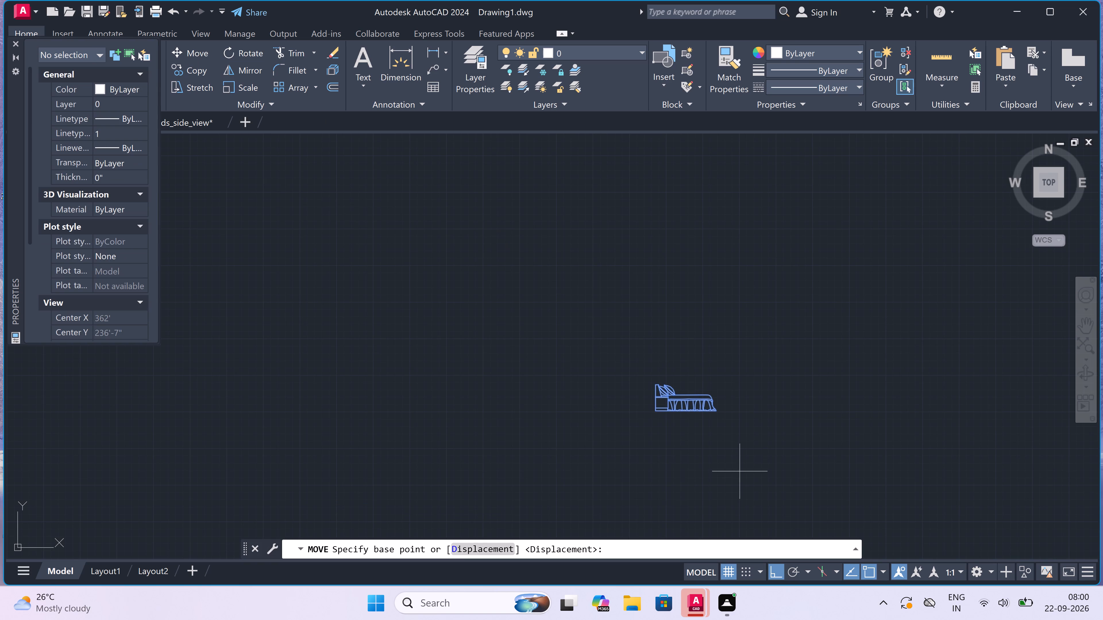
drag(669, 402, 667, 404)
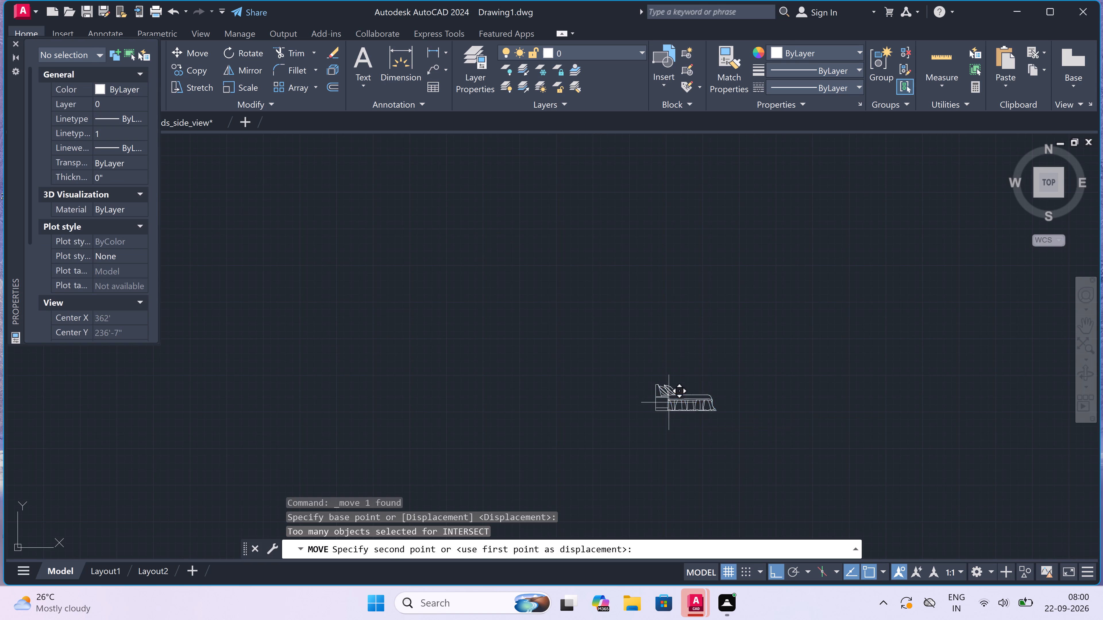
drag(667, 404, 662, 409)
key(F8)
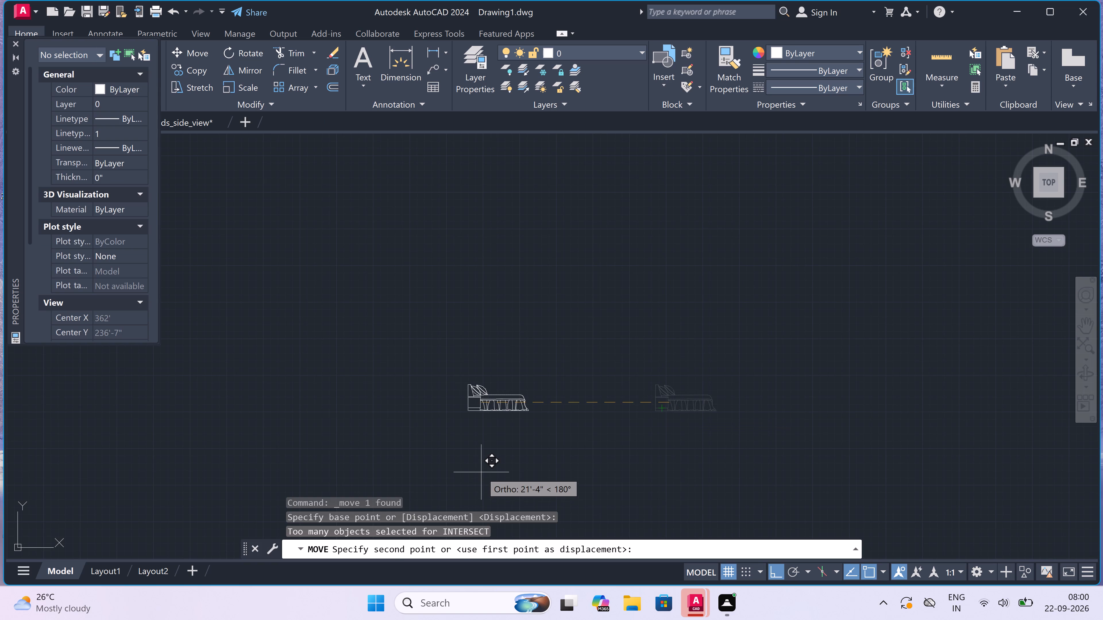
scroll(481, 472, down, 2)
scroll(499, 425, down, 2)
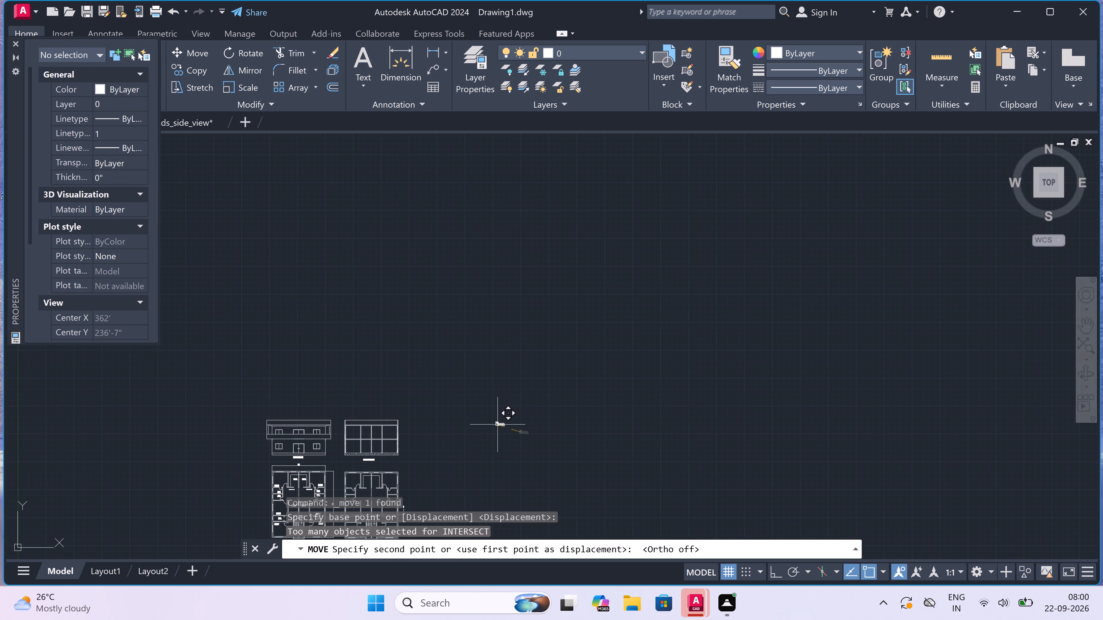
scroll(345, 445, up, 4)
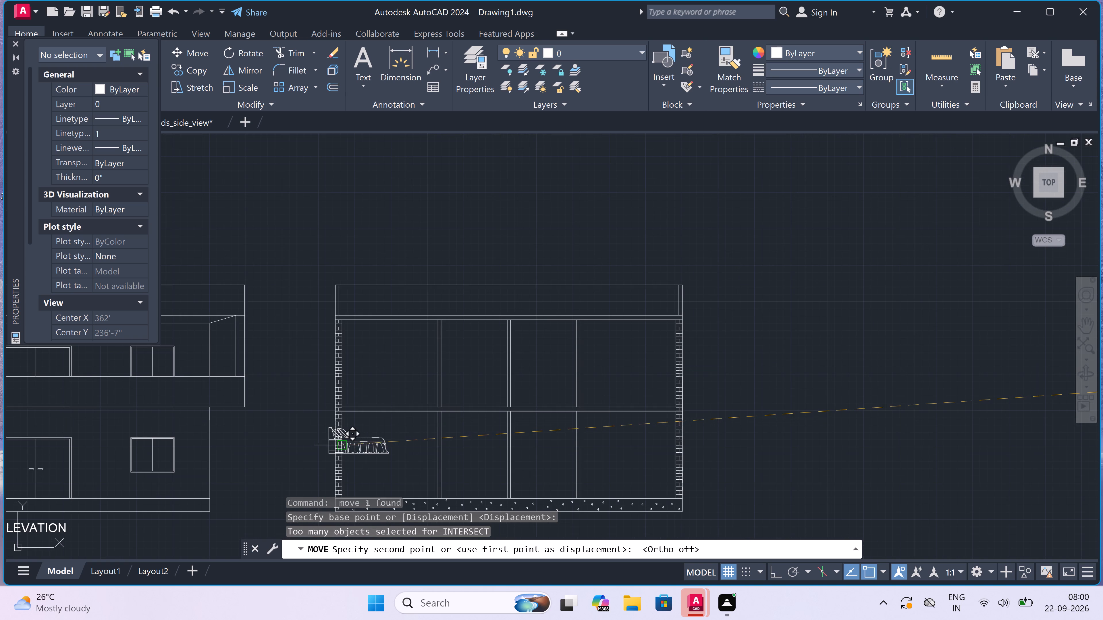
scroll(404, 430, down, 6)
scroll(402, 458, up, 4)
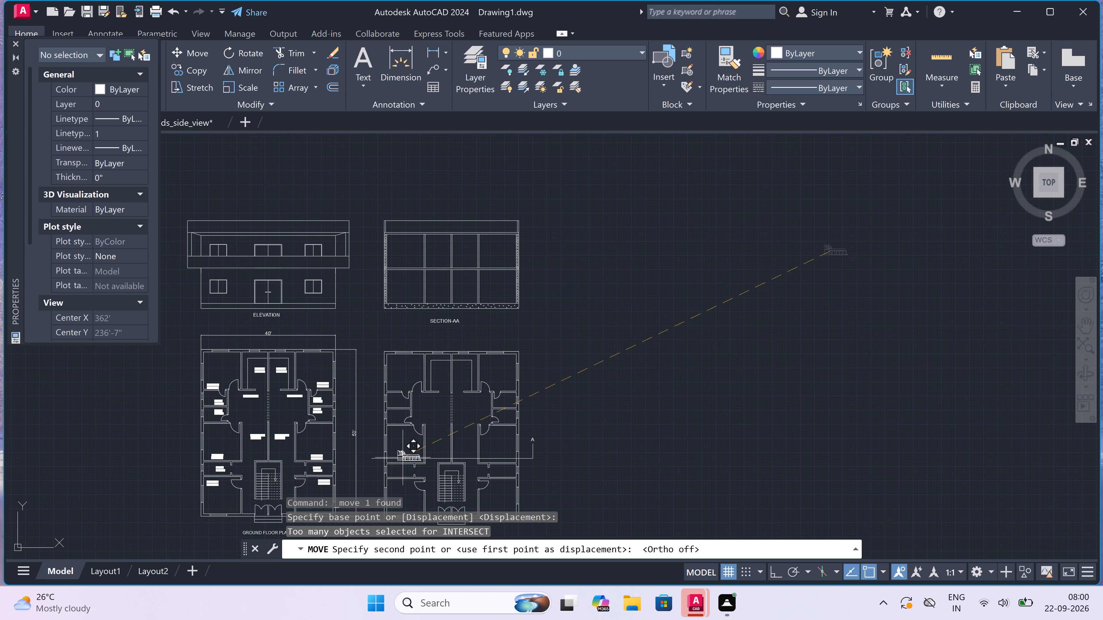
scroll(573, 318, up, 3)
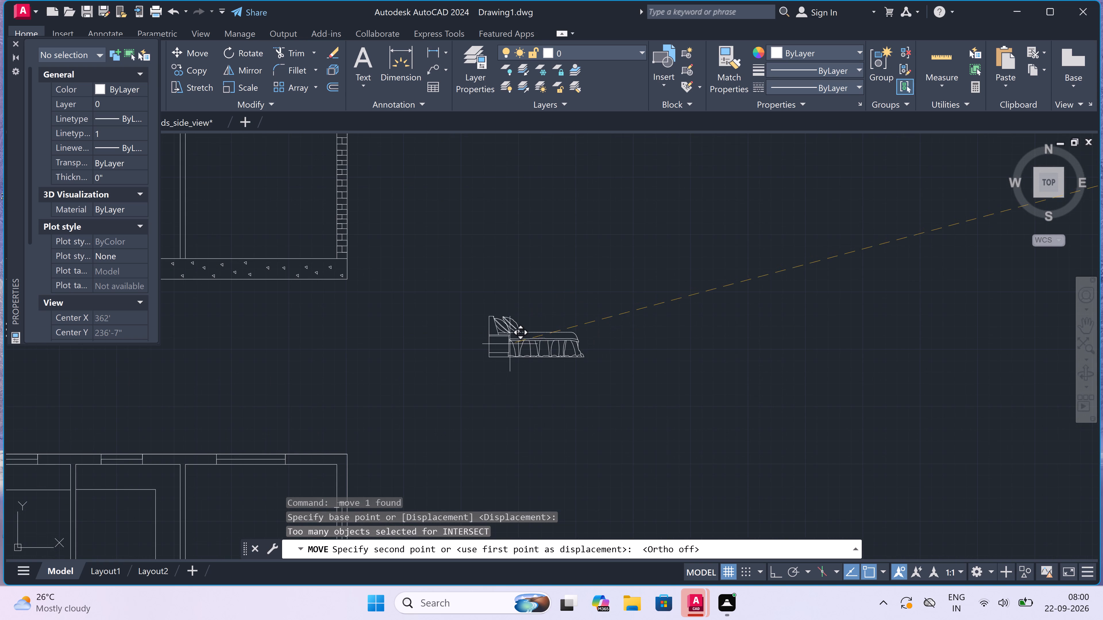
click(510, 344)
Scale the bed block up slightly freehand from a base point at its pillows, to a block scale of about 1.
click(603, 311)
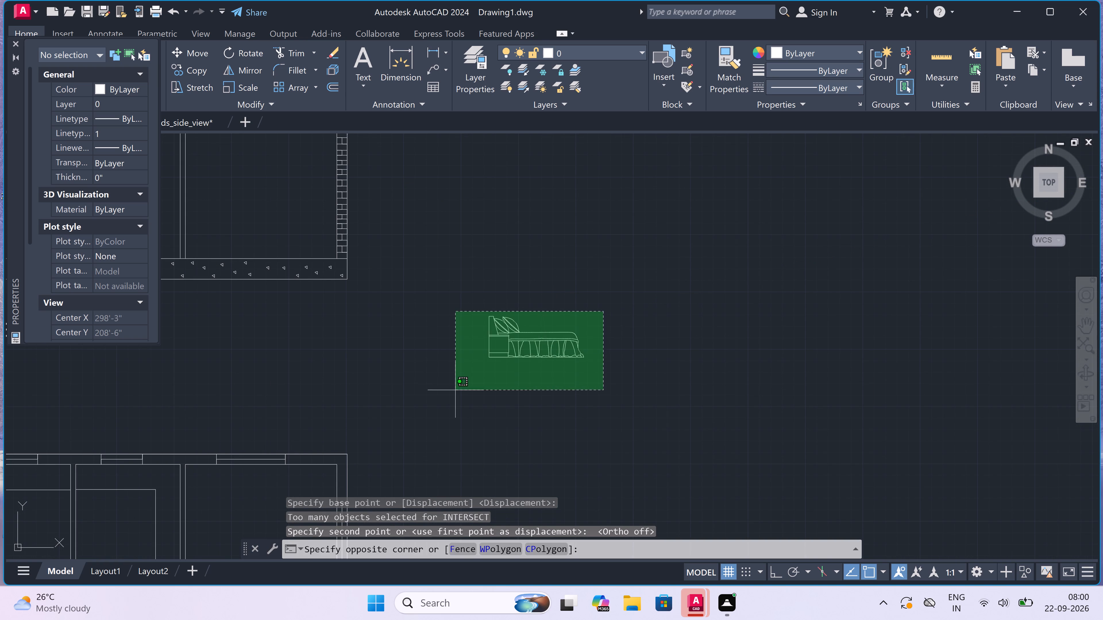
click(455, 391)
click(238, 82)
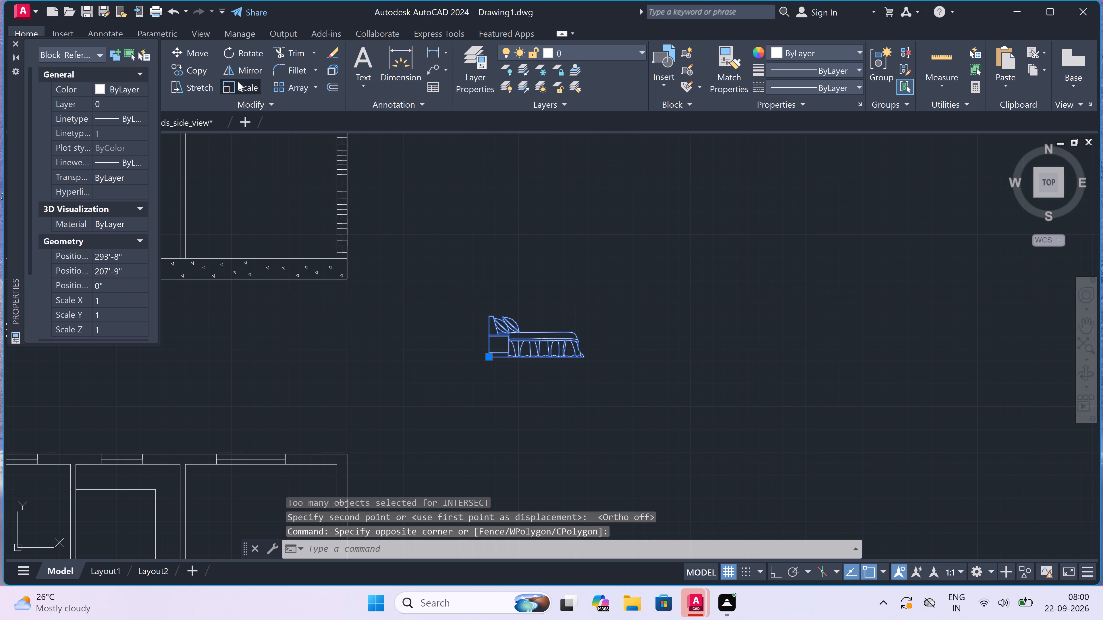
click(506, 323)
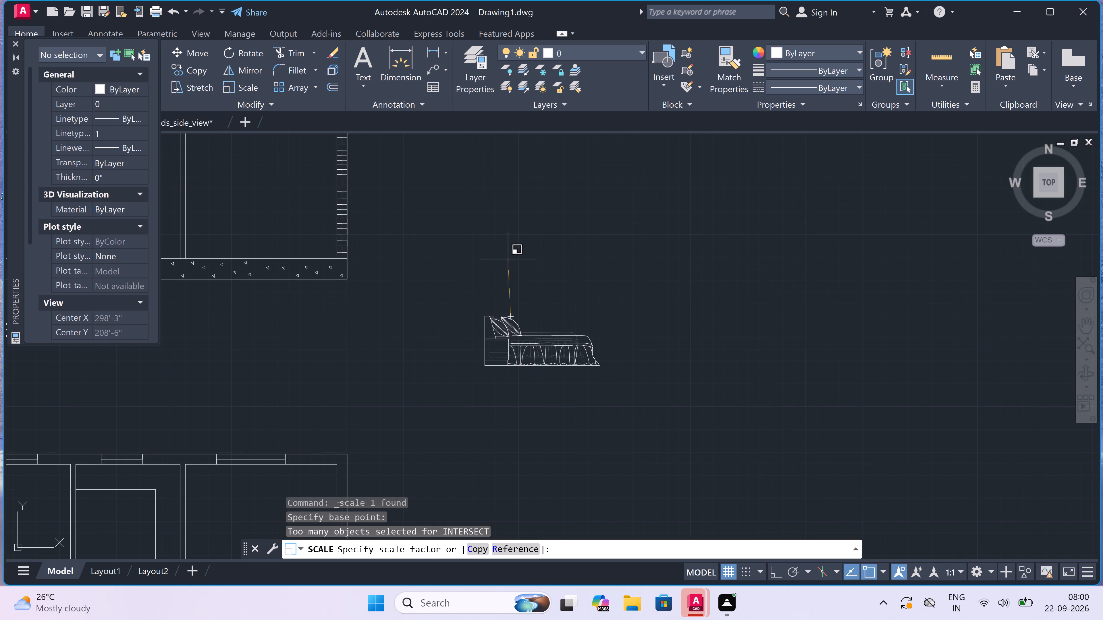
click(508, 249)
scroll(508, 249, down, 2)
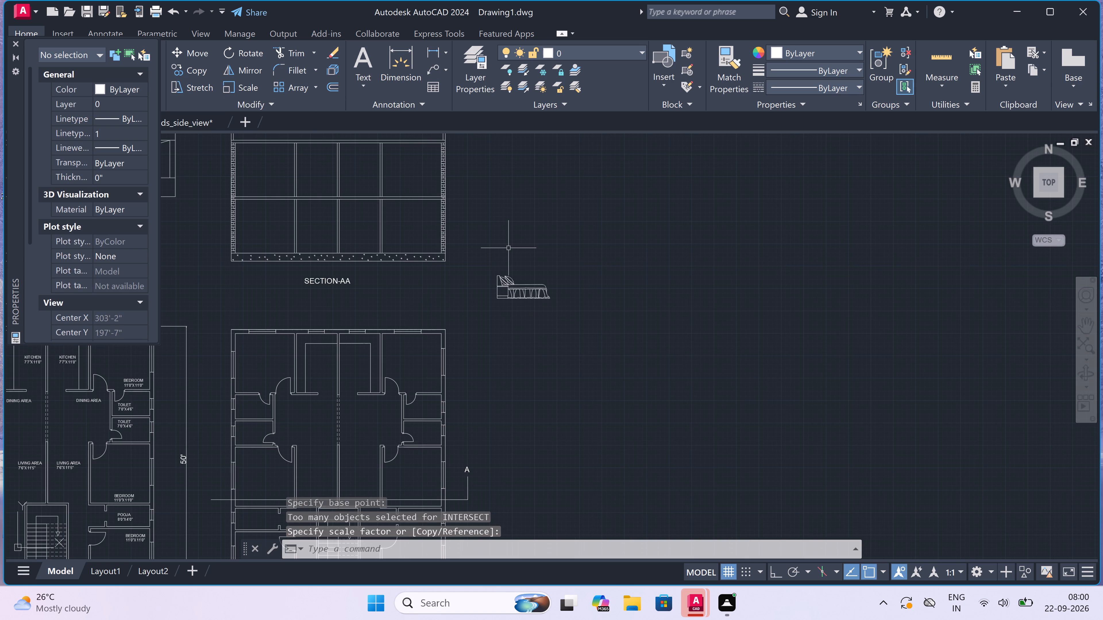
scroll(508, 248, up, 1)
scroll(508, 248, down, 1)
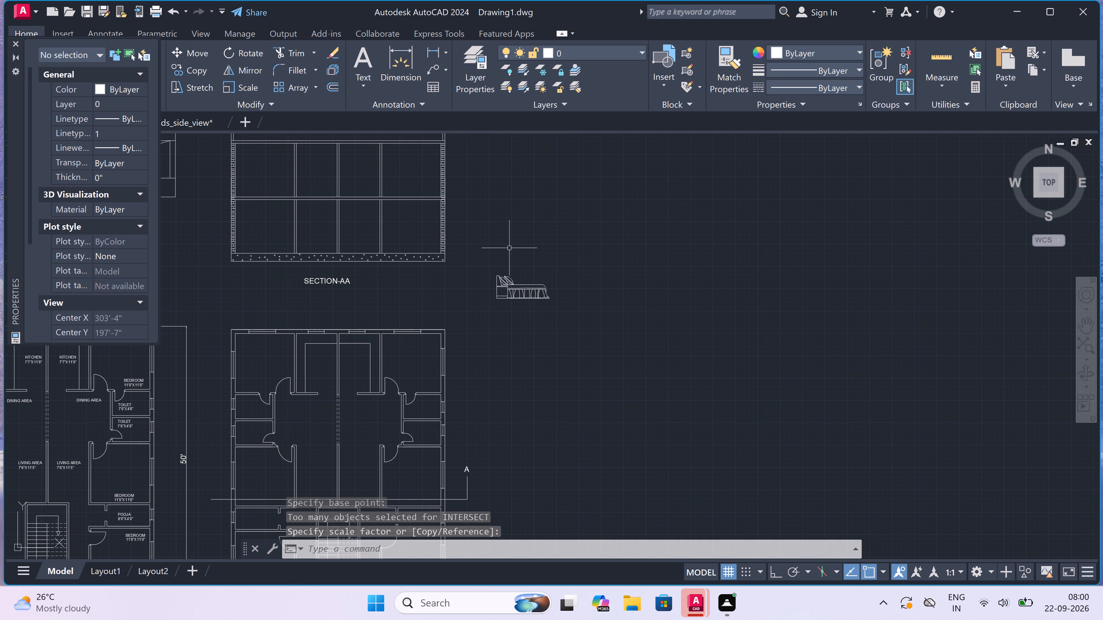
scroll(510, 249, down, 2)
scroll(510, 249, up, 1)
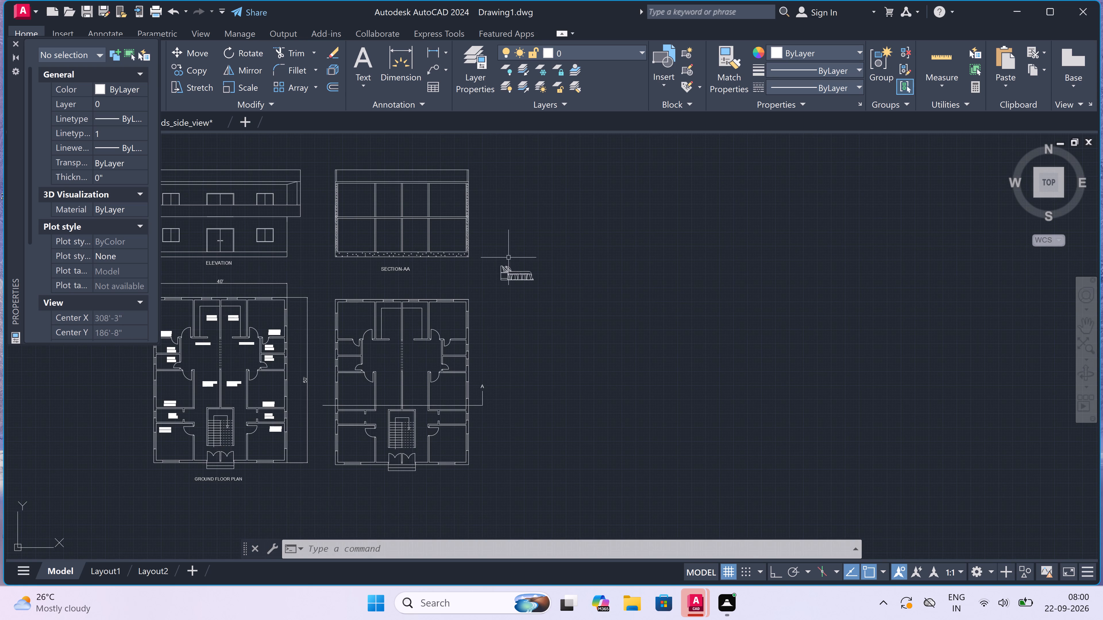
scroll(508, 257, up, 2)
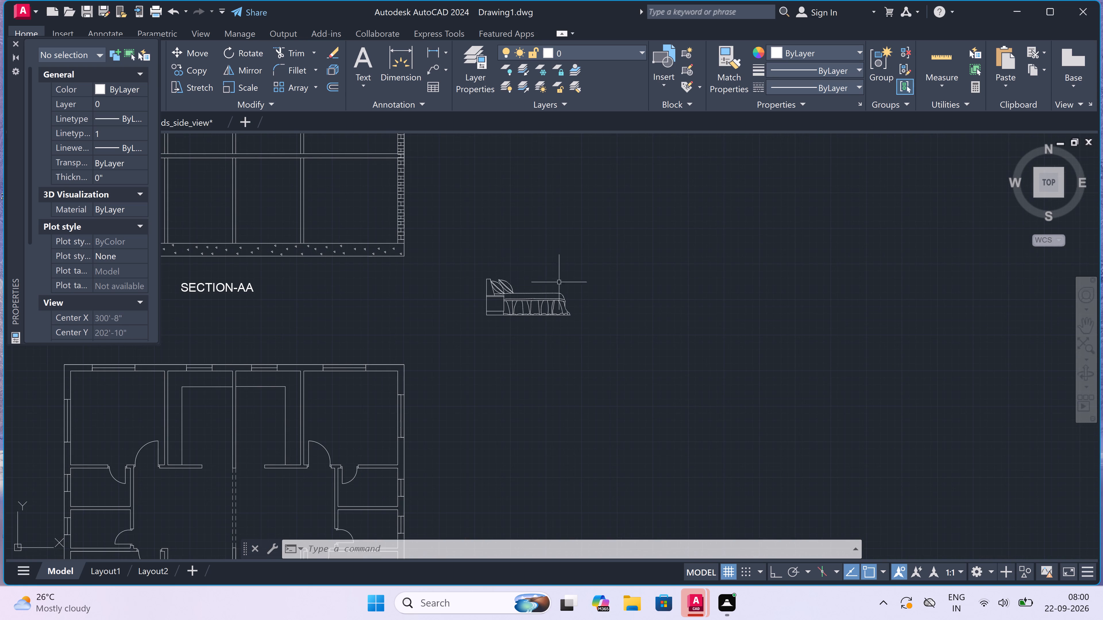
Copy the bed block by its lower headboard corner onto the ground-floor slab of Section-AA, against the left brick wall's inner face.
click(521, 305)
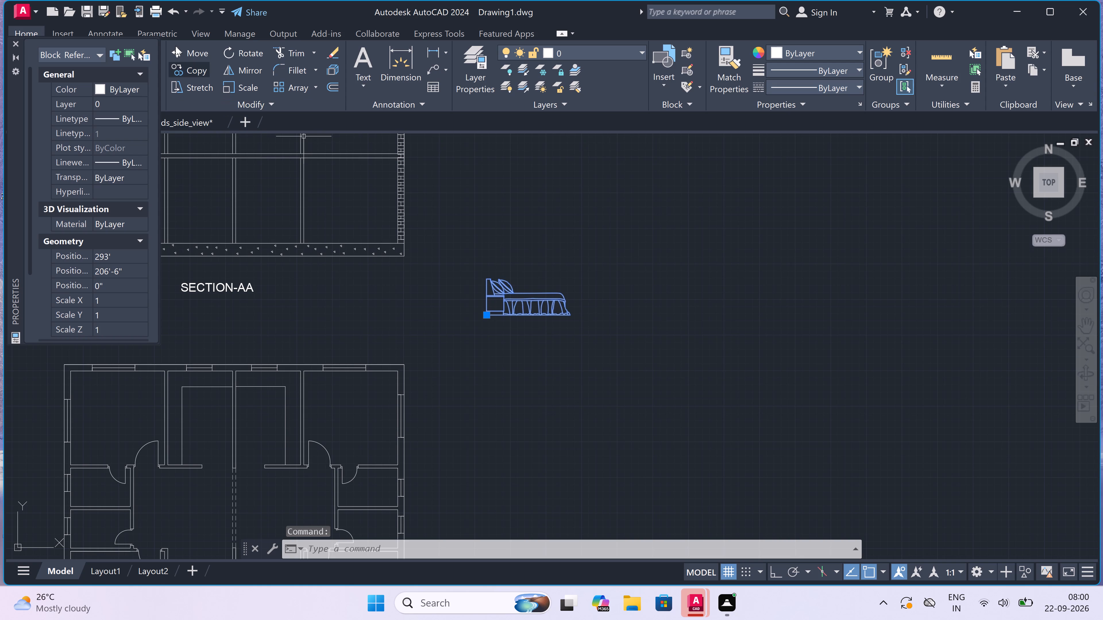
click(184, 61)
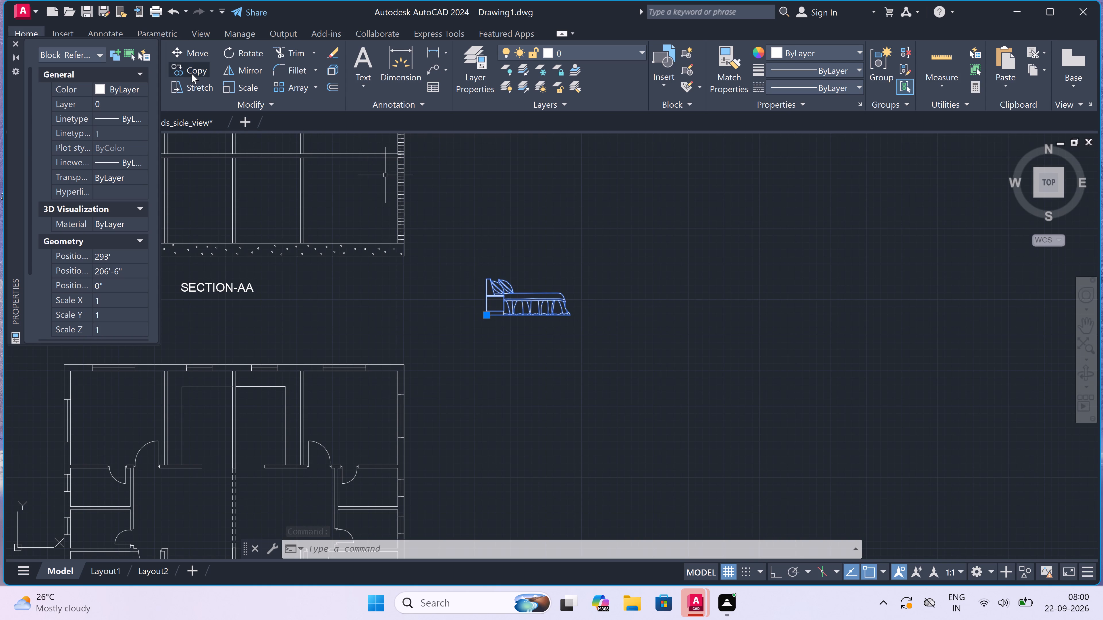
click(191, 66)
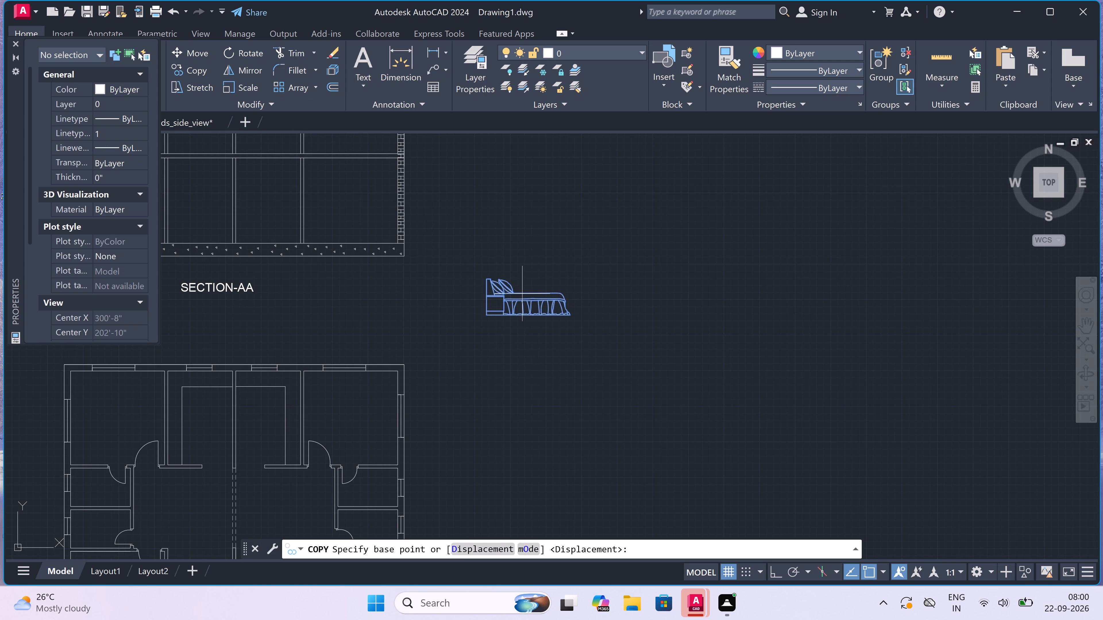
click(489, 316)
scroll(388, 339, down, 2)
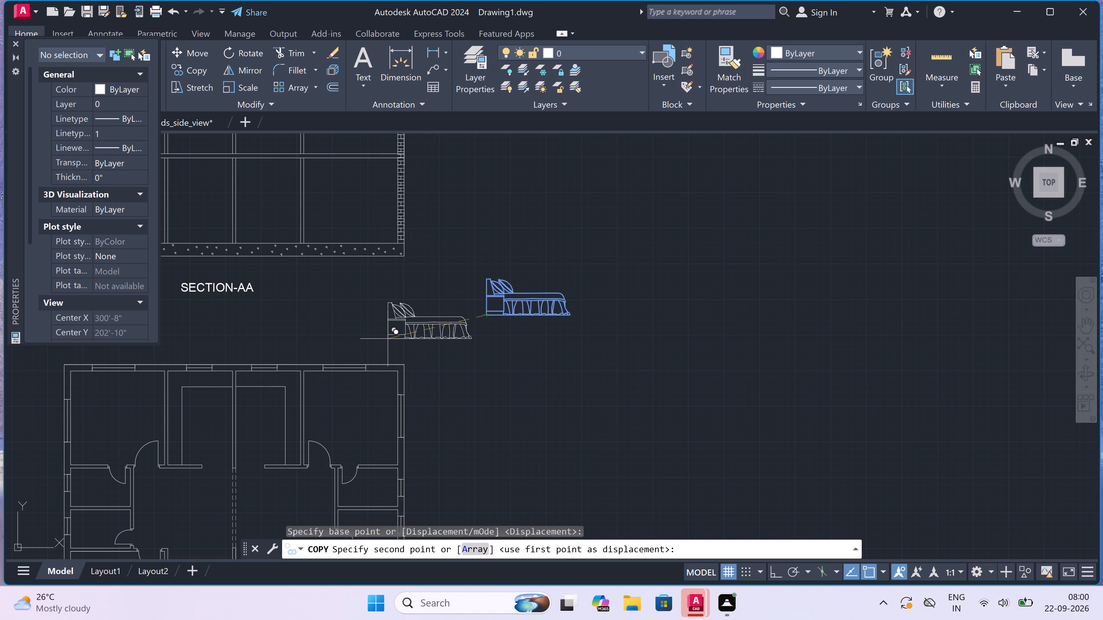
scroll(388, 338, down, 1)
scroll(314, 317, up, 3)
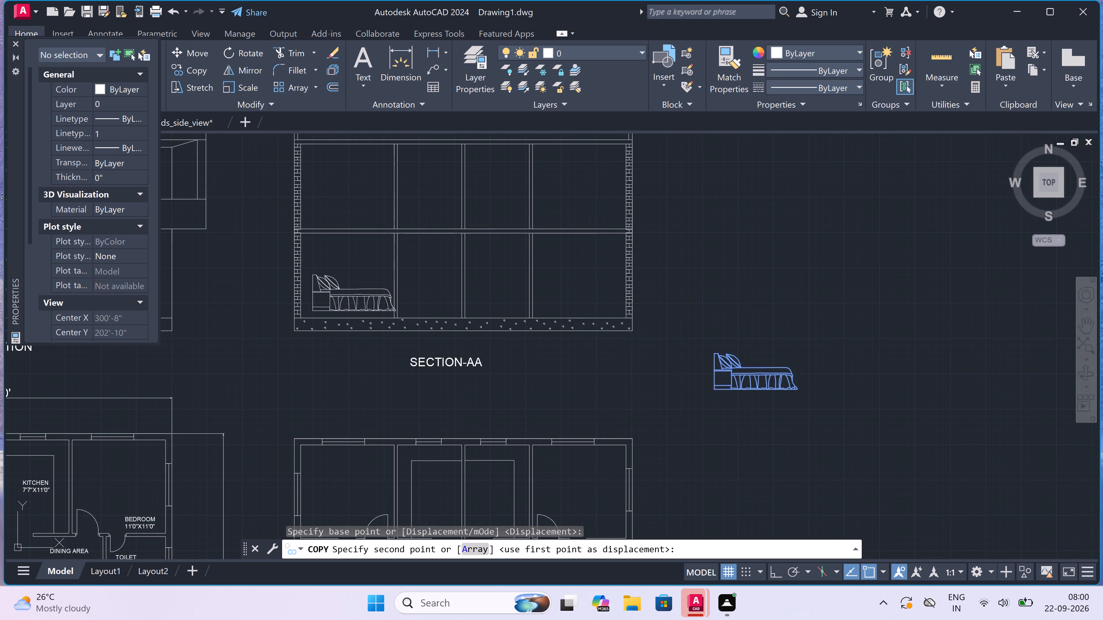
scroll(307, 299, up, 3)
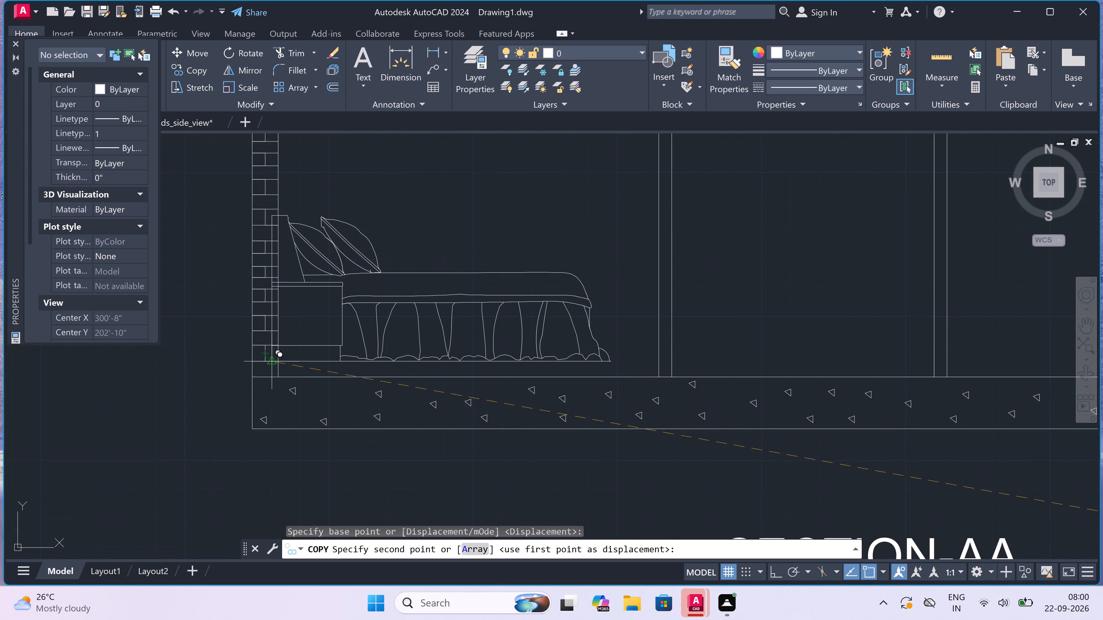
scroll(277, 370, up, 2)
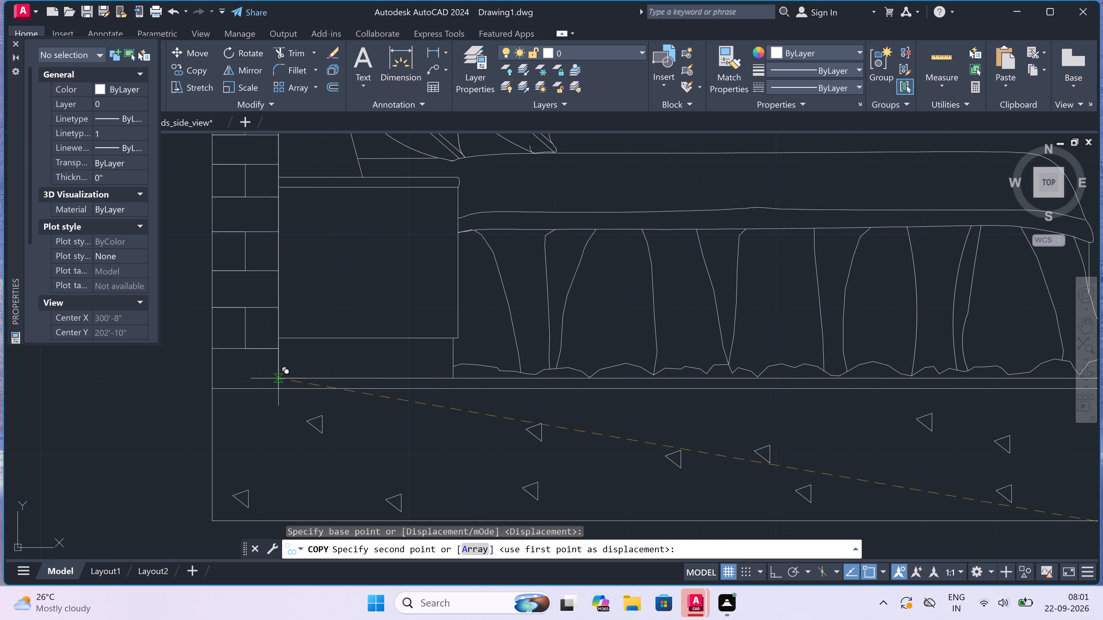
click(278, 385)
Place a second copy of the bed on the upper-floor slab of Section-AA, against the left brick wall's inner face.
scroll(279, 385, down, 4)
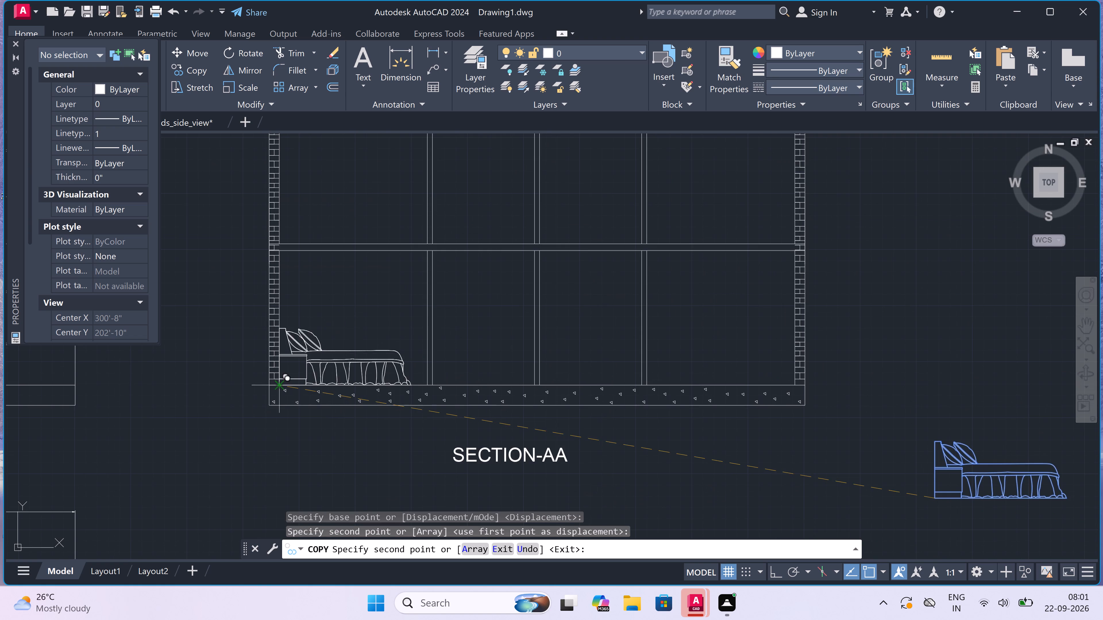
scroll(271, 201, up, 4)
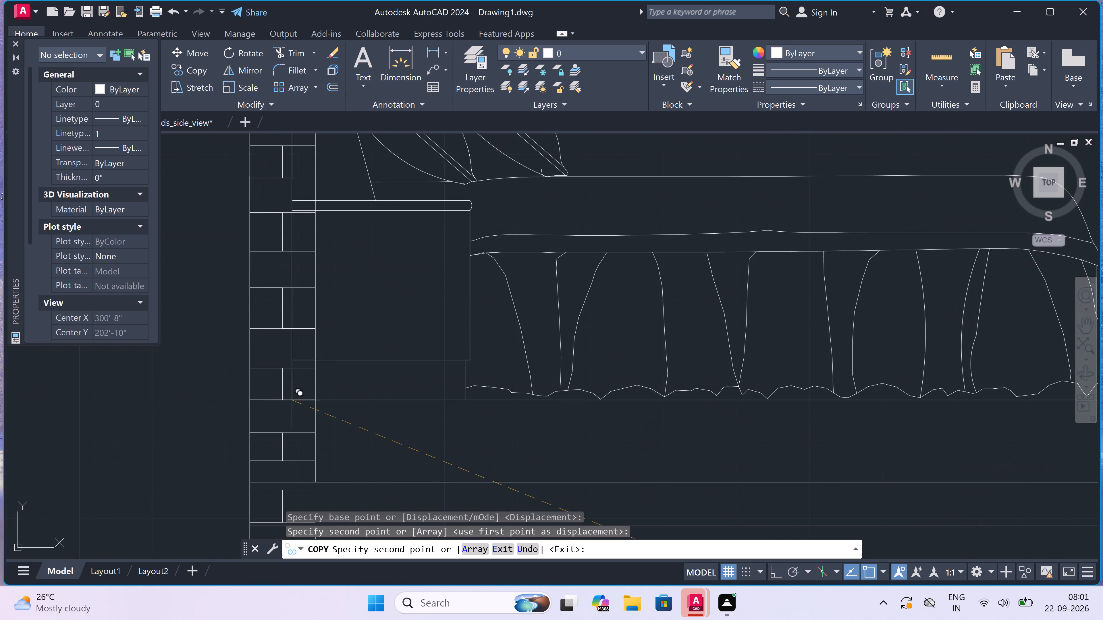
click(313, 479)
scroll(400, 368, down, 5)
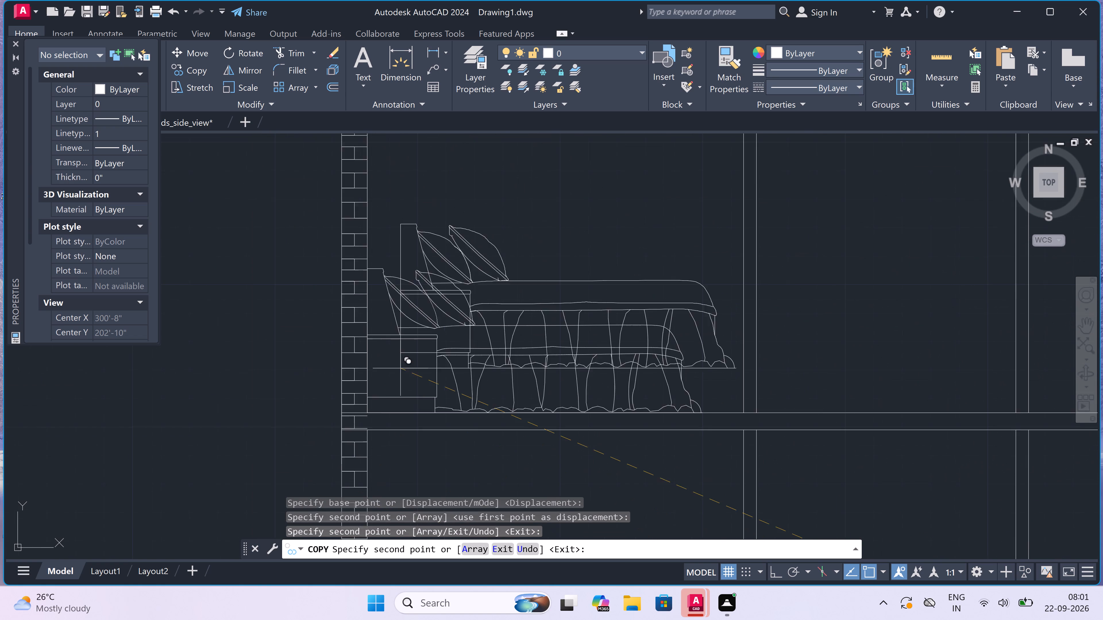
scroll(400, 367, down, 5)
key(Escape)
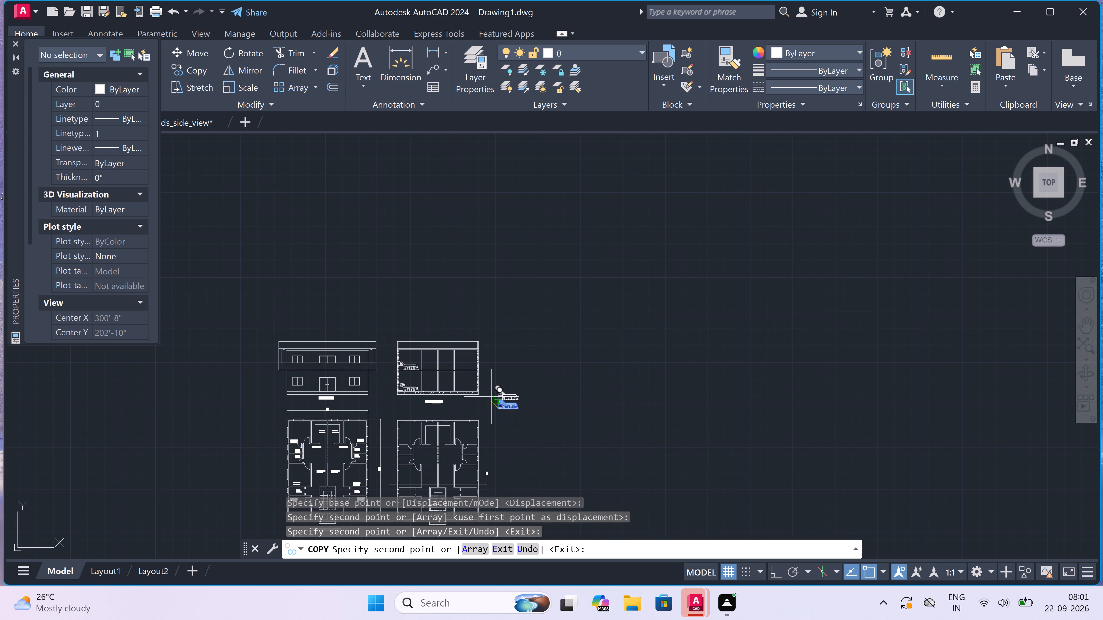
Mirror the spare bed block outside the section about a vertical line through its foot end, keeping the source.
scroll(499, 408, up, 3)
click(520, 406)
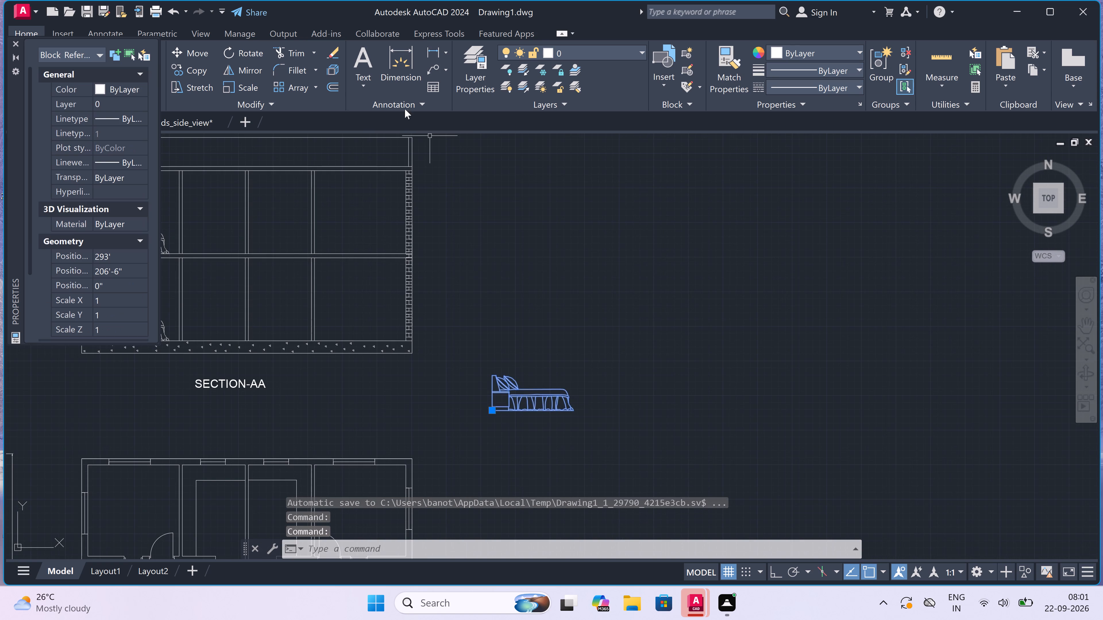
click(249, 69)
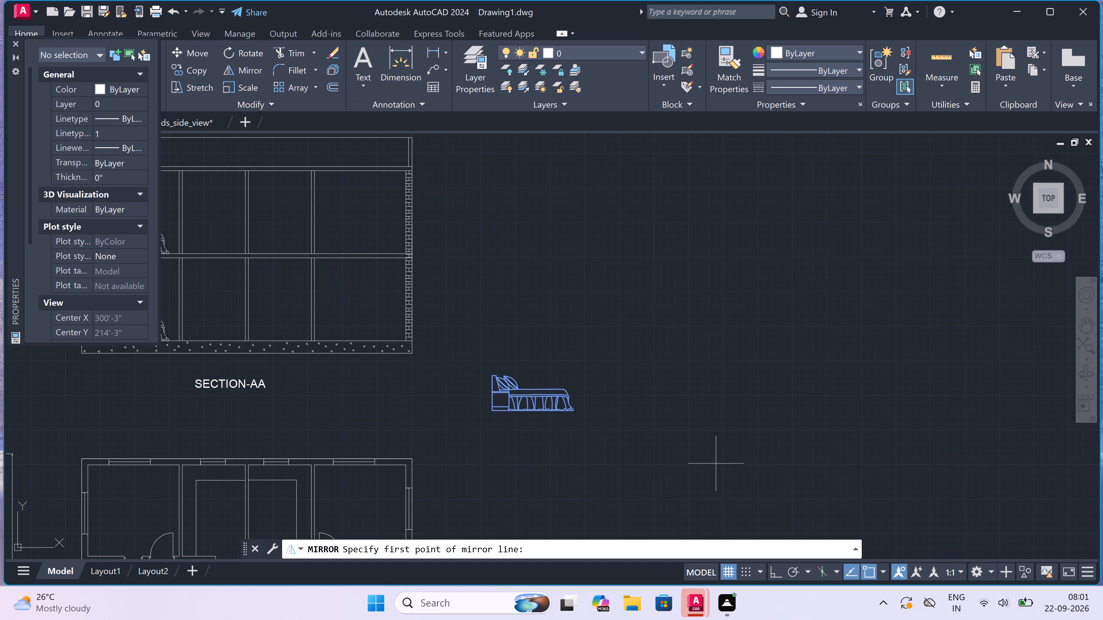
click(574, 409)
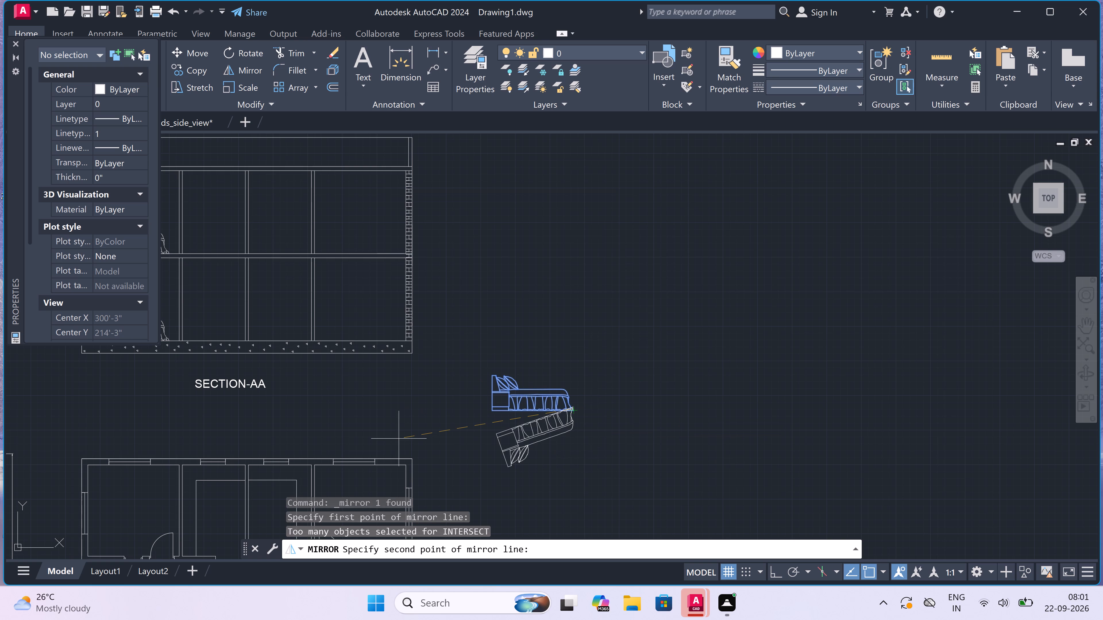
key(F8)
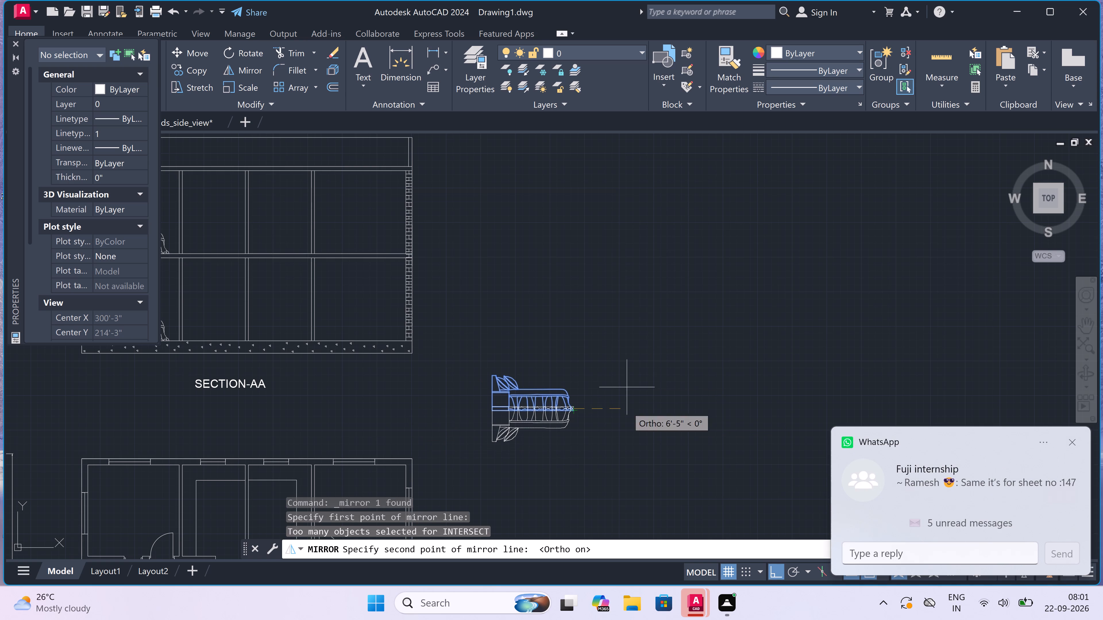
click(603, 261)
key(space)
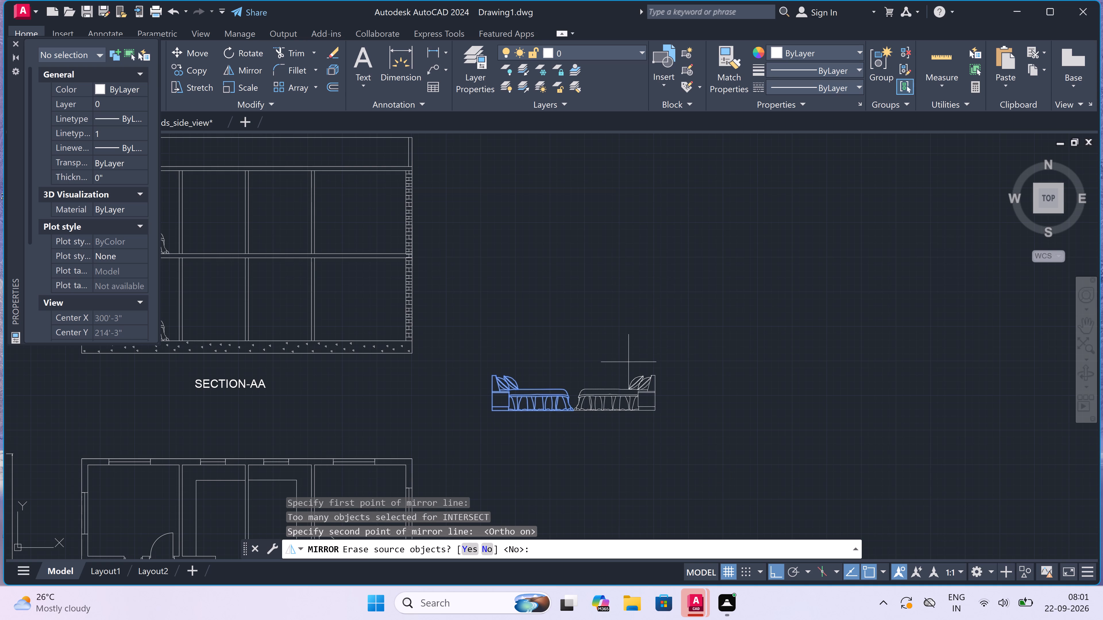
Delete the original unmirrored bed block outside Section-AA.
drag(563, 363, 564, 372)
click(549, 413)
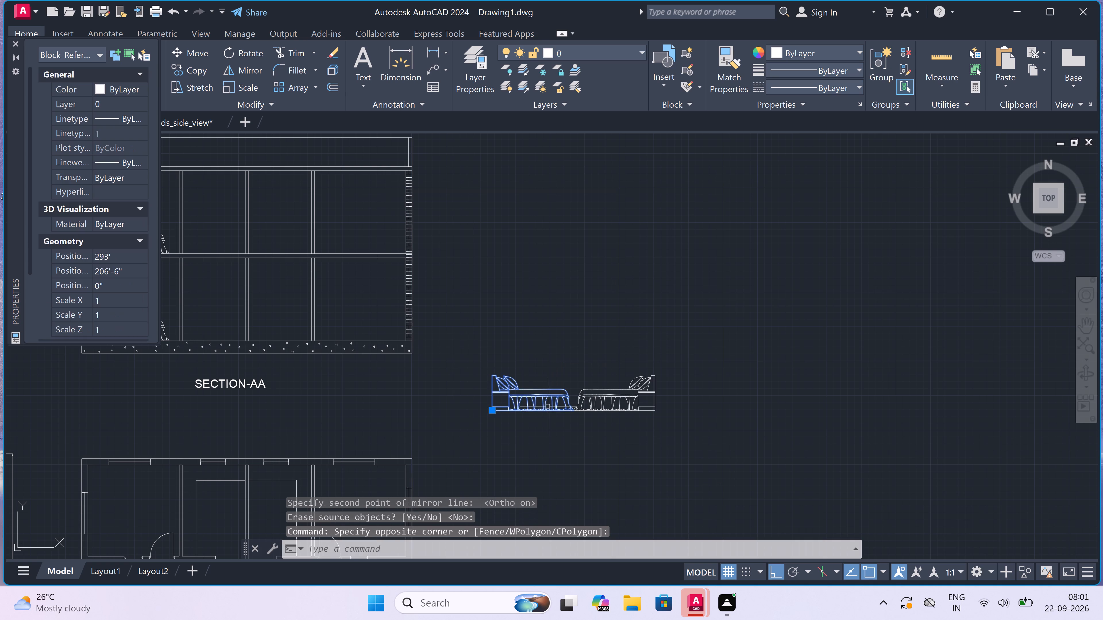
key(Delete)
Copy the mirrored bed by its lower headboard corner onto Section-AA's ground-floor slab, against the right brick wall's inner face.
click(669, 387)
click(504, 427)
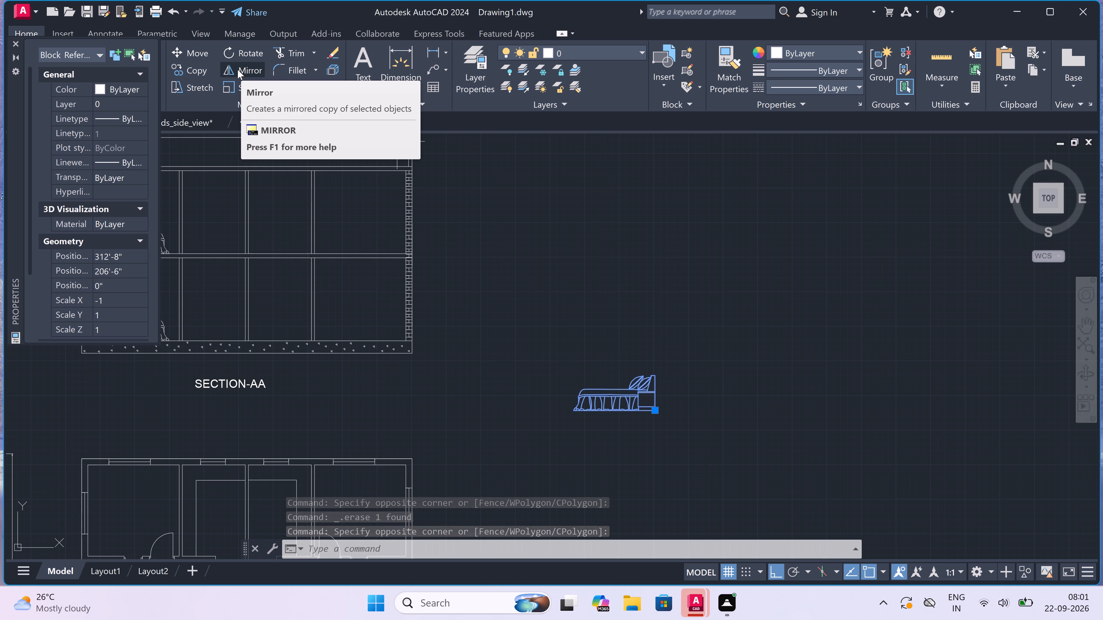
click(205, 67)
scroll(664, 409, up, 3)
click(621, 413)
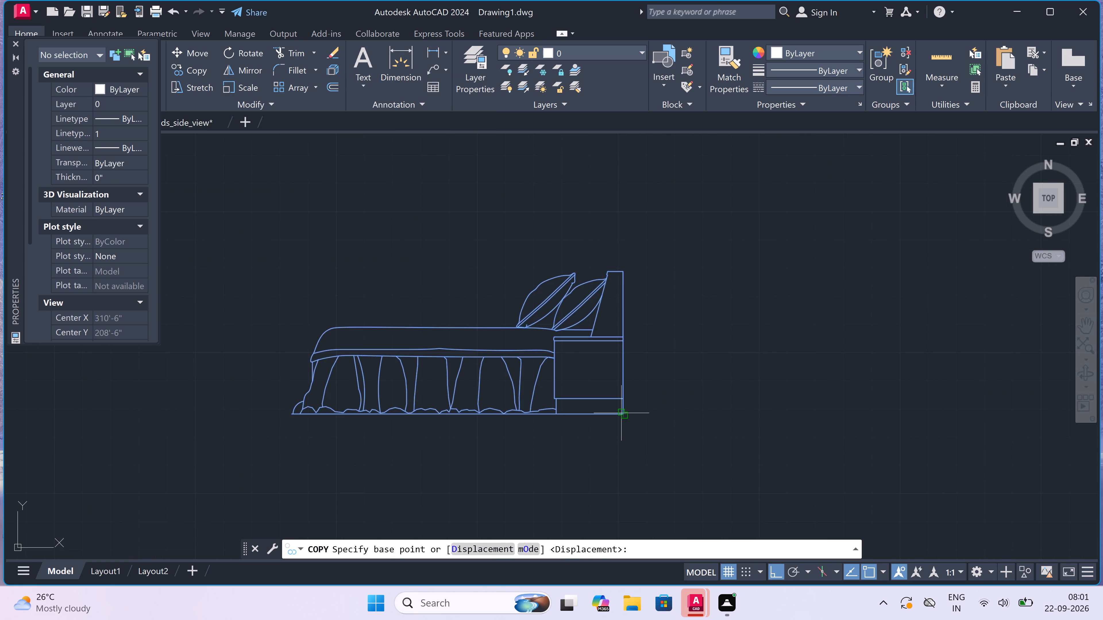
key(F8)
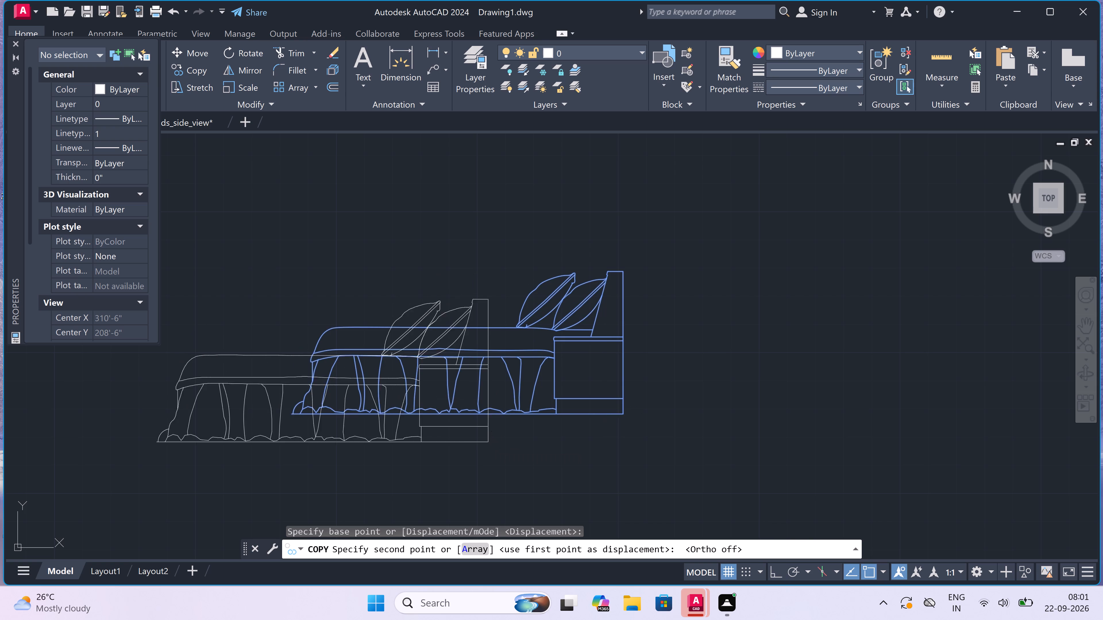
scroll(510, 399, down, 5)
scroll(405, 369, up, 3)
scroll(491, 370, up, 3)
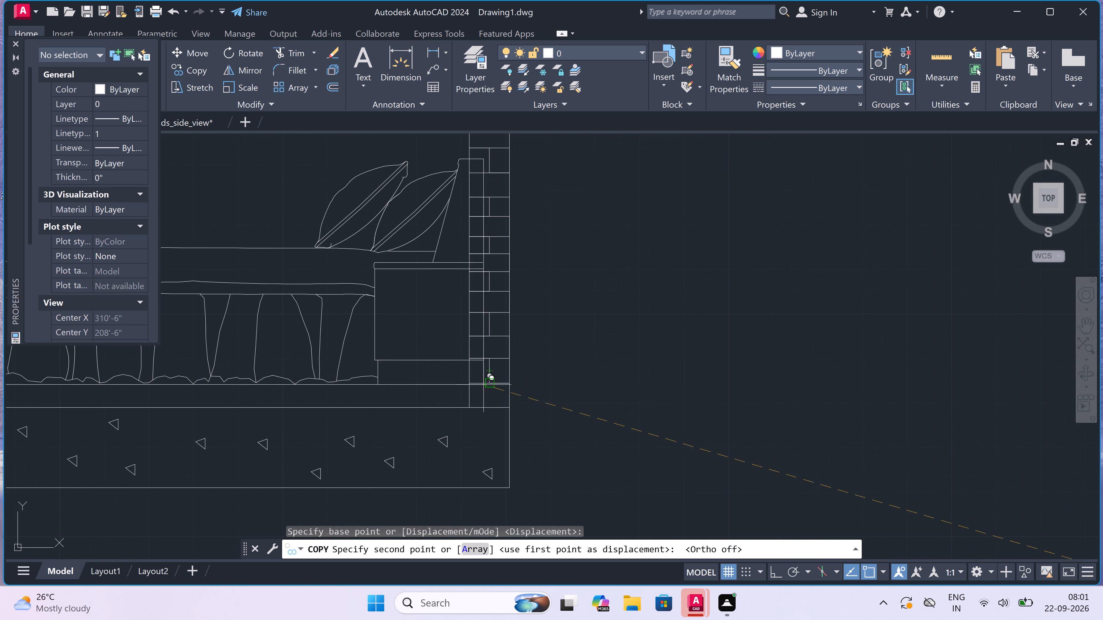
scroll(473, 393, up, 3)
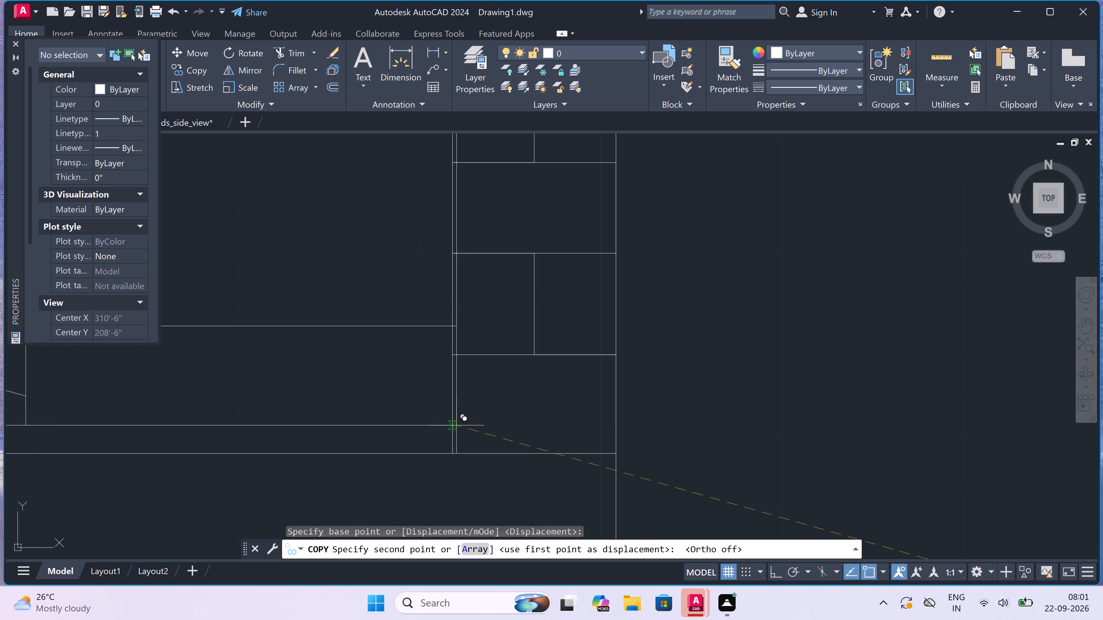
click(448, 449)
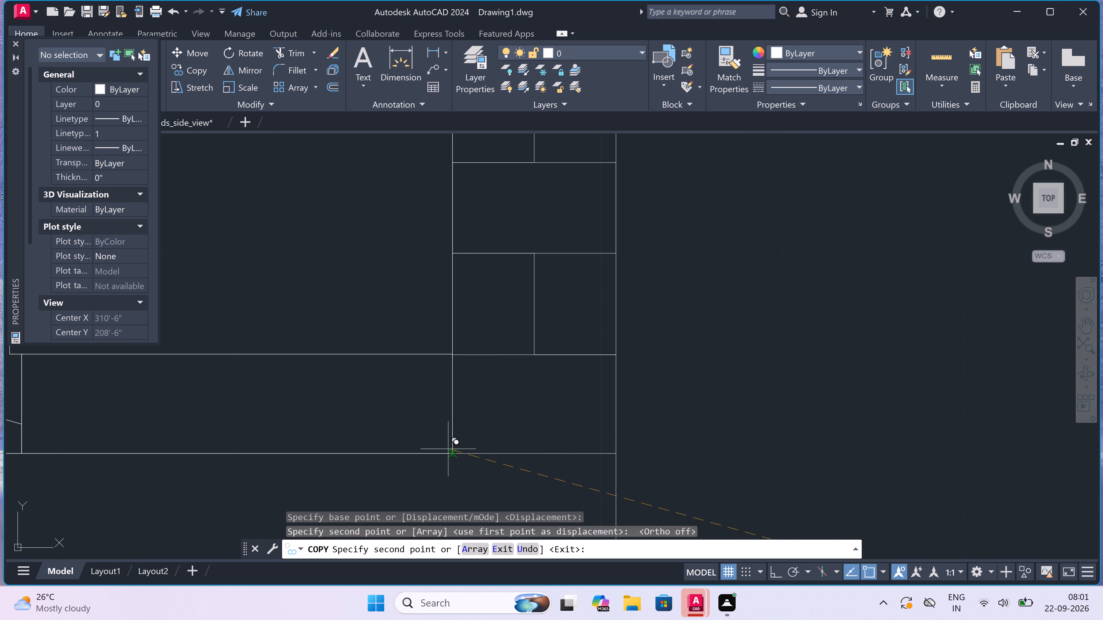
Place a second copy of the mirrored bed on Section-AA's upper-floor slab, against the right brick wall's inner face.
scroll(448, 449, down, 7)
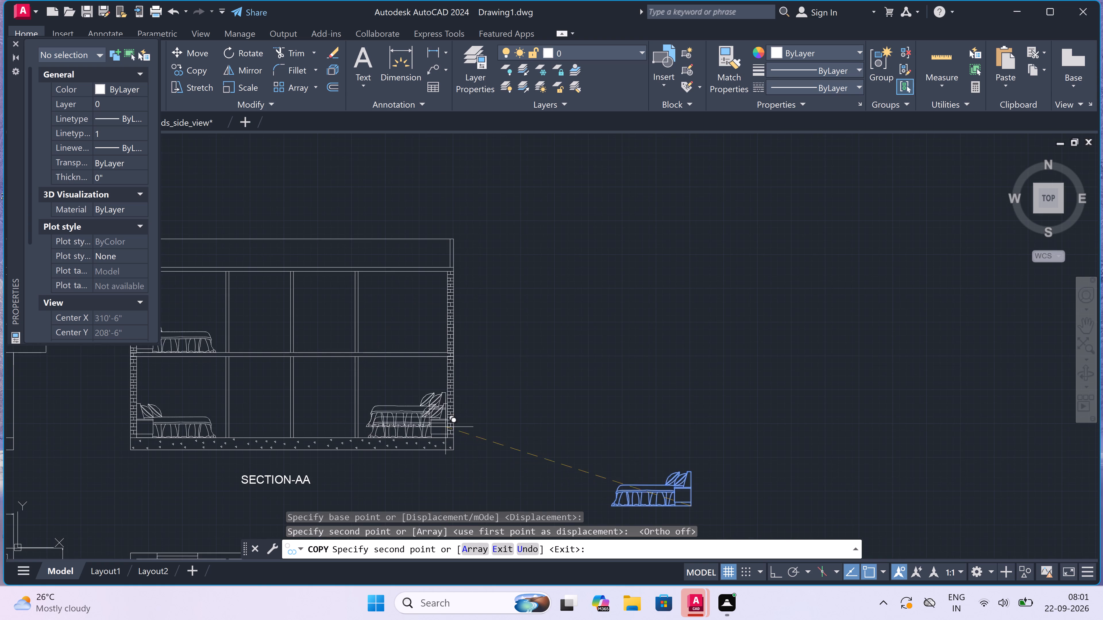
scroll(440, 362, up, 3)
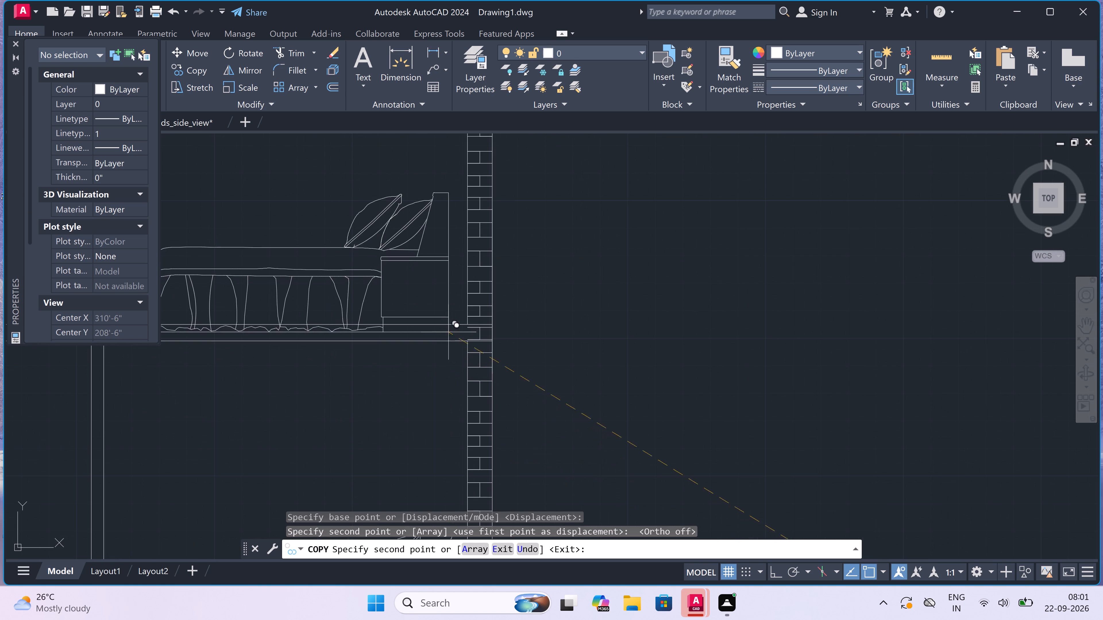
scroll(459, 317, up, 4)
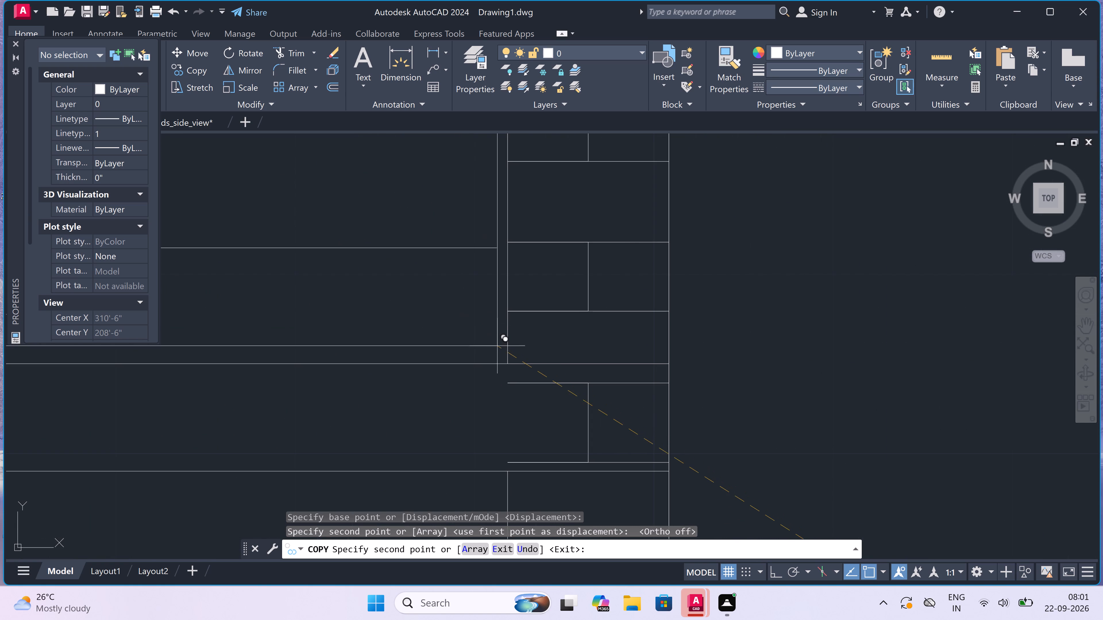
click(510, 358)
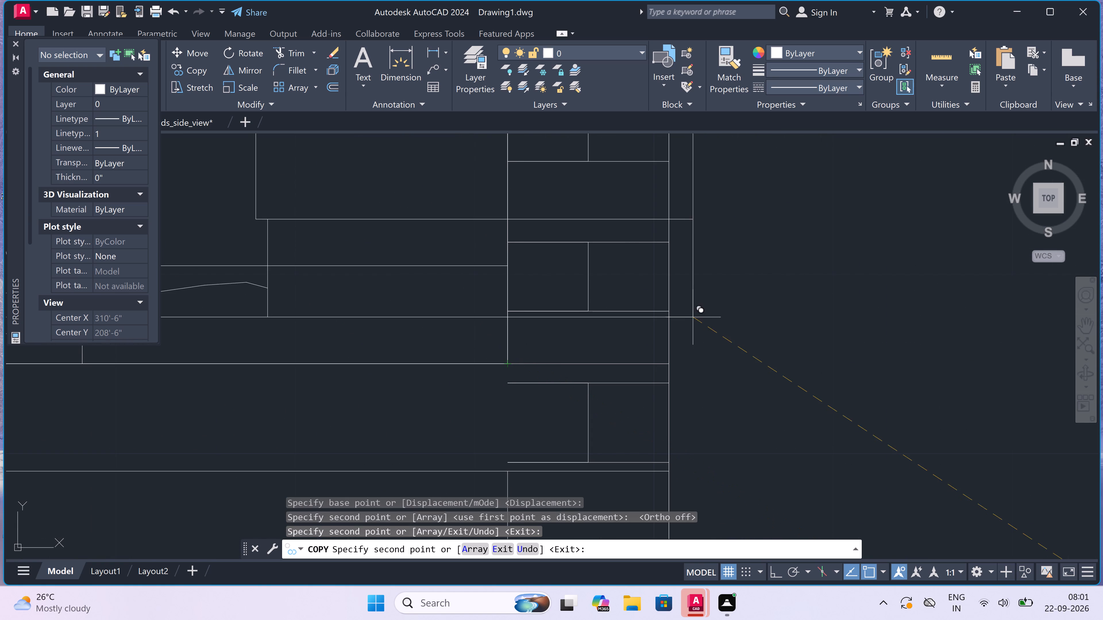
key(Escape)
Delete the spare mirrored bed block outside Section-AA.
scroll(736, 315, down, 4)
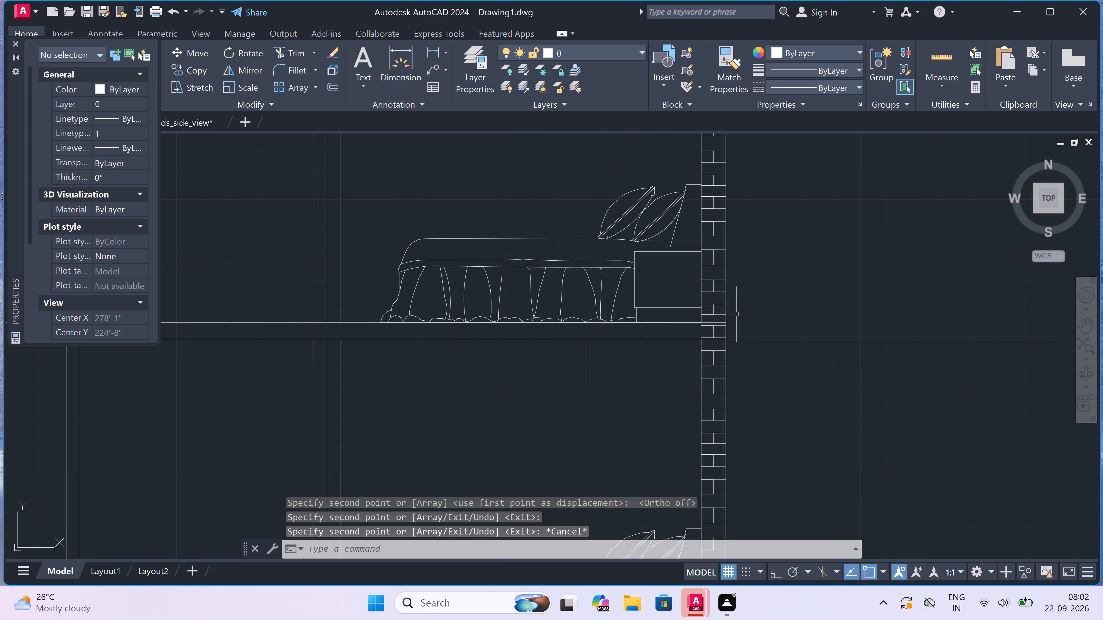
scroll(739, 314, down, 3)
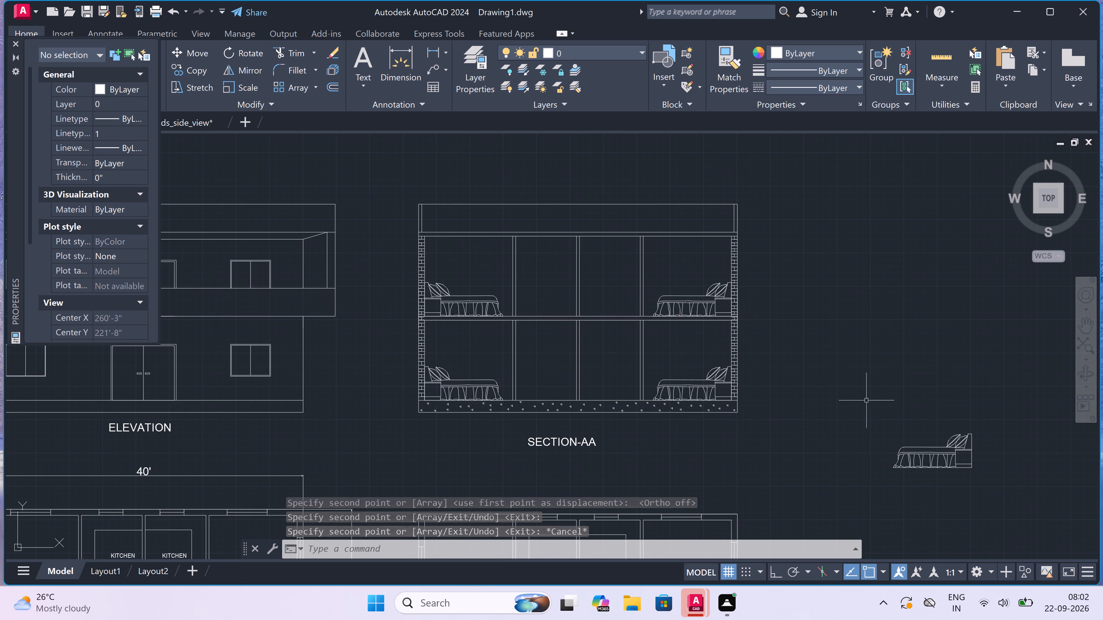
click(930, 452)
key(Delete)
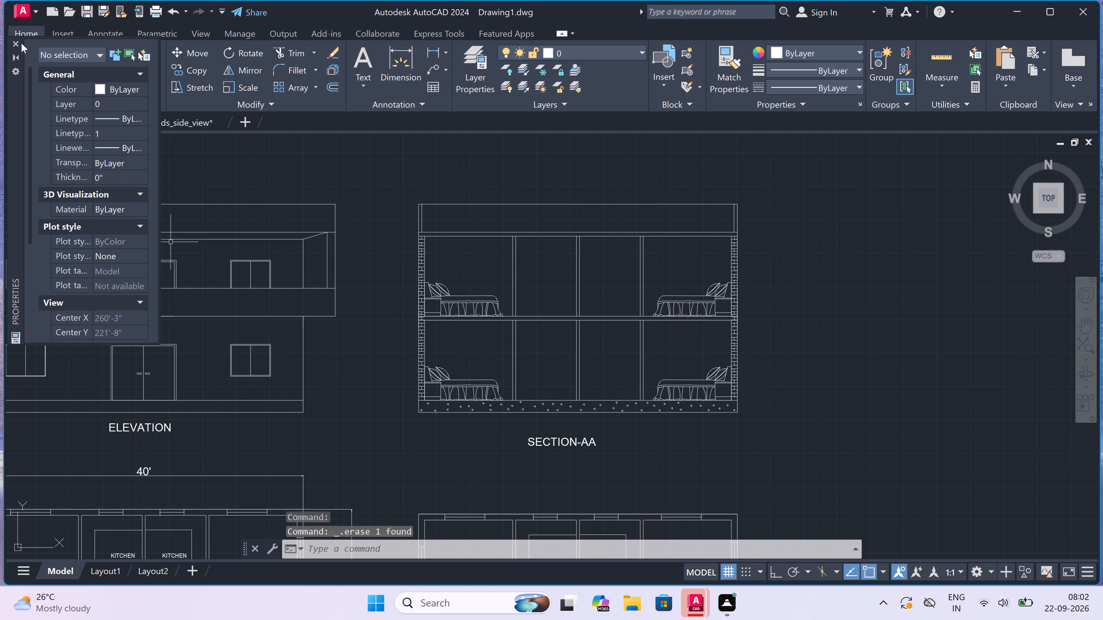
Close the Properties palette.
click(15, 39)
Open the recent drawing "ground floor plan -1 17-09-26.dwg" and examine its elevation and Section-AA for reusable section furniture.
click(17, 9)
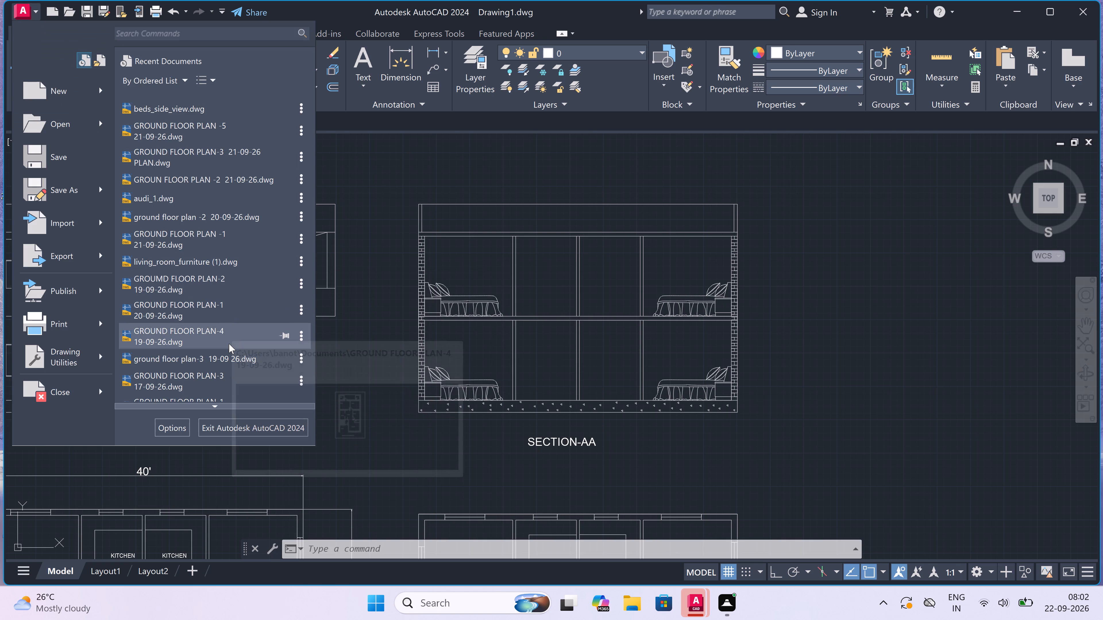
scroll(227, 335, down, 3)
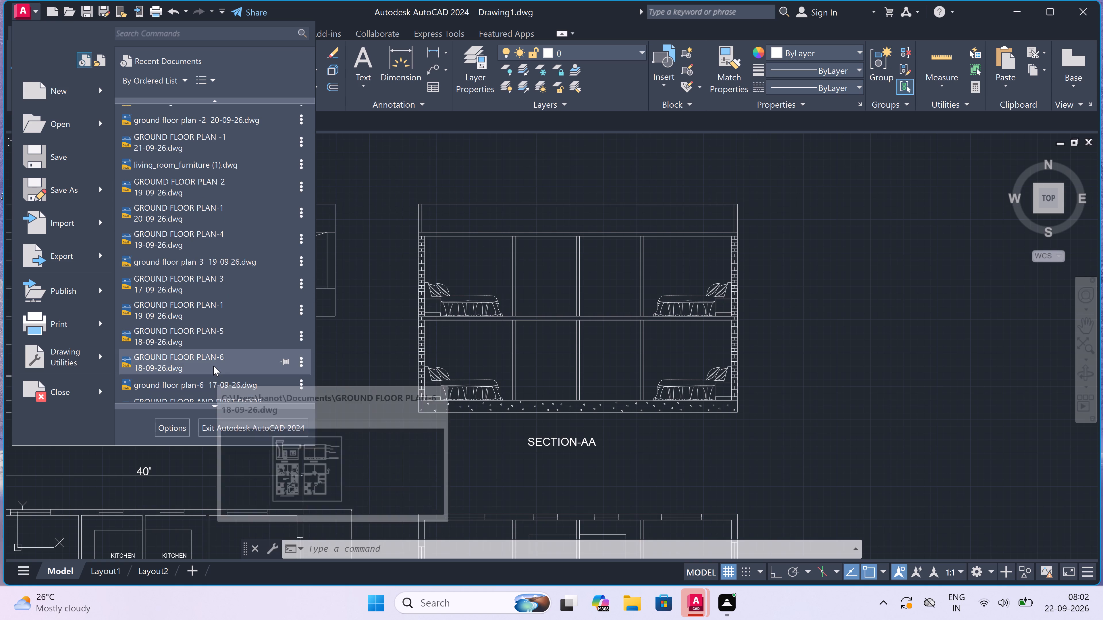
scroll(213, 366, down, 2)
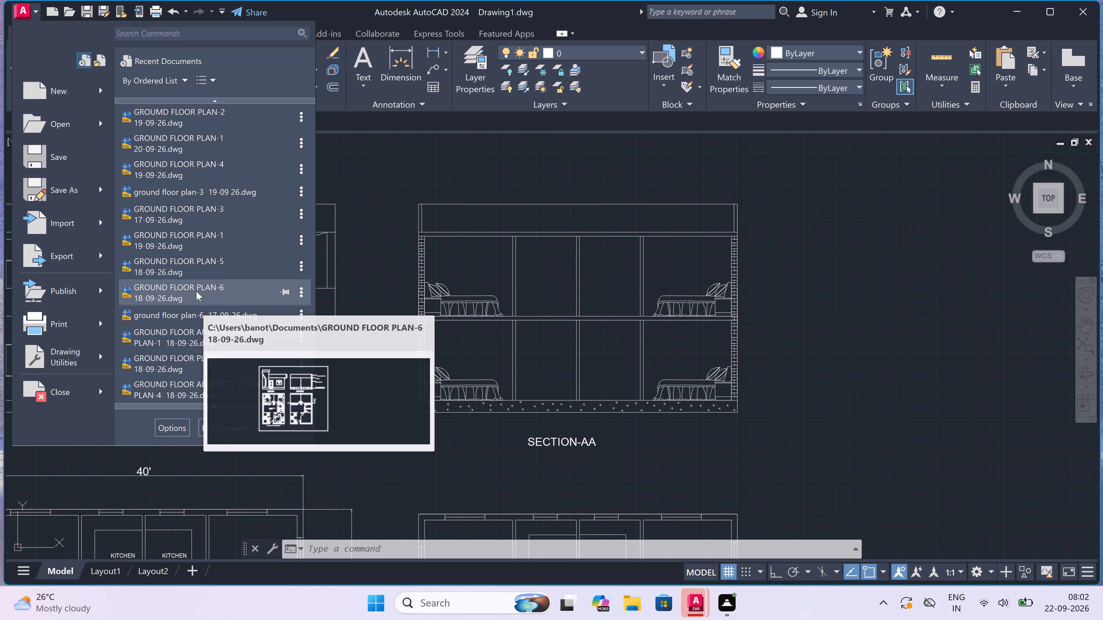
scroll(194, 330, down, 2)
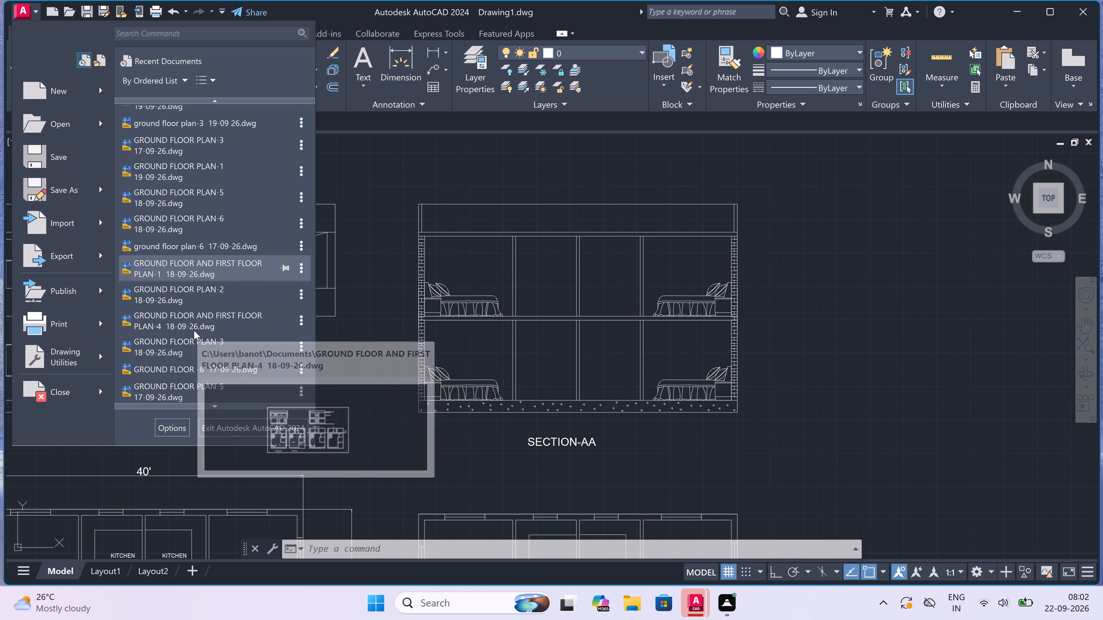
scroll(194, 330, down, 2)
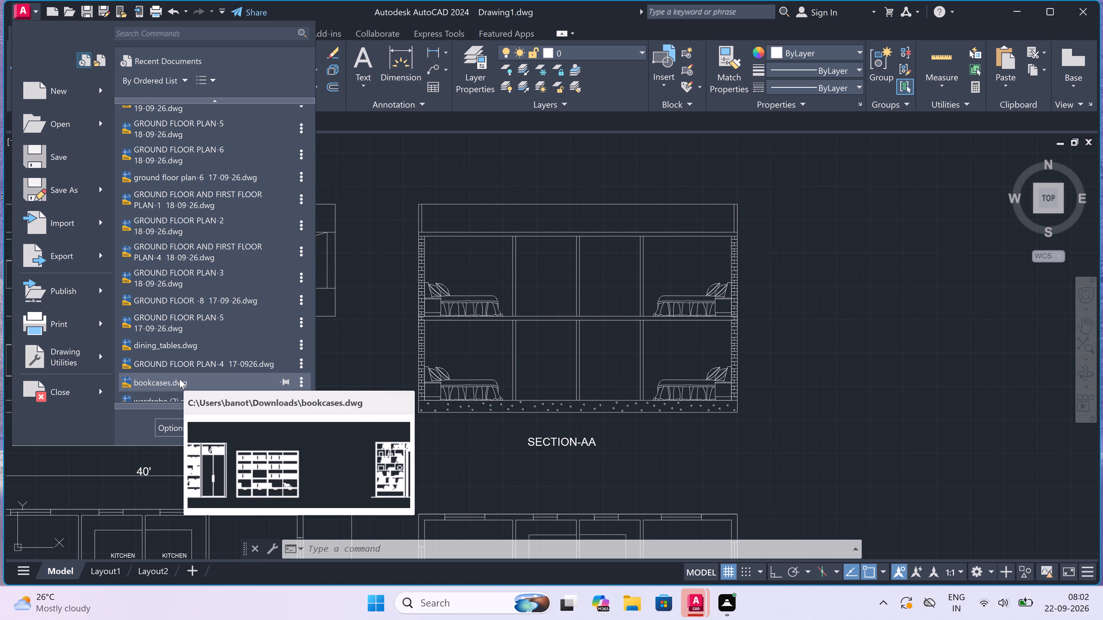
scroll(180, 378, down, 2)
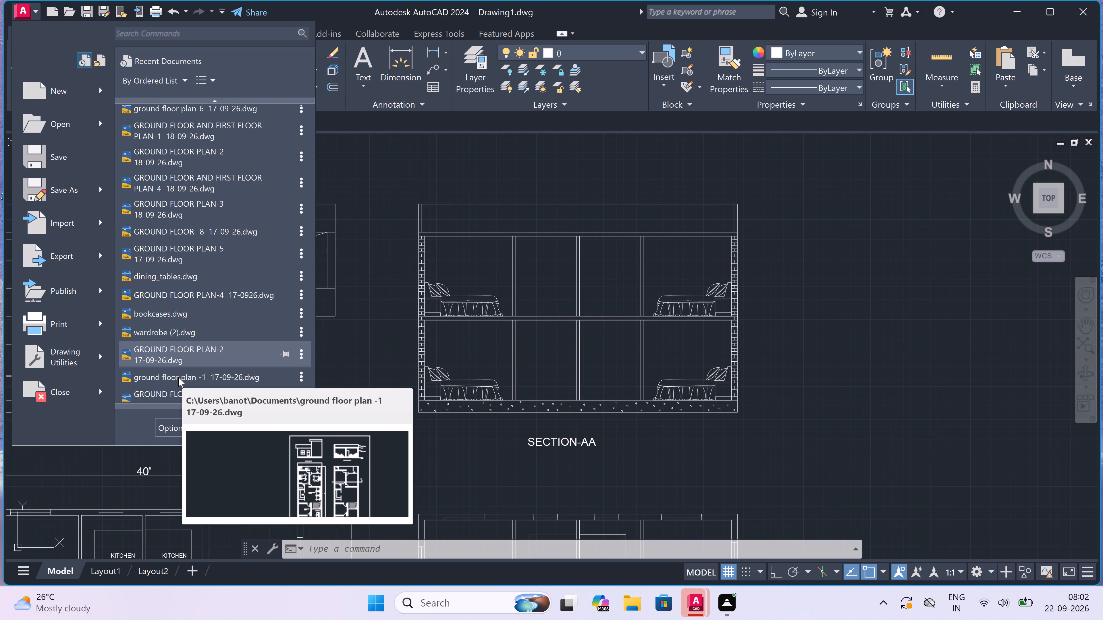
scroll(178, 377, down, 1)
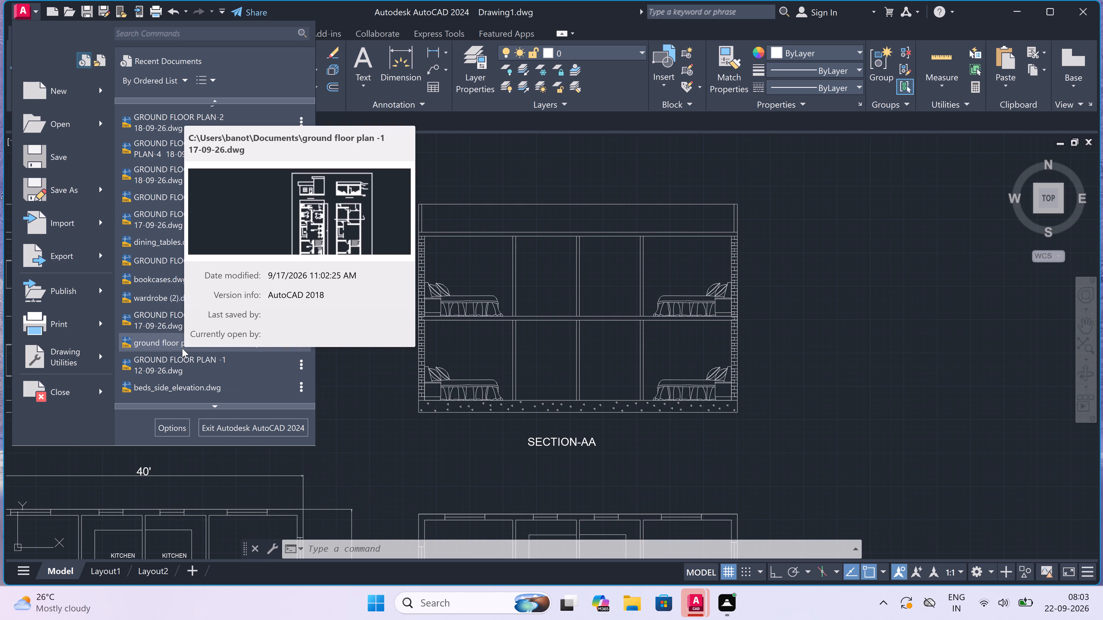
double_click(182, 348)
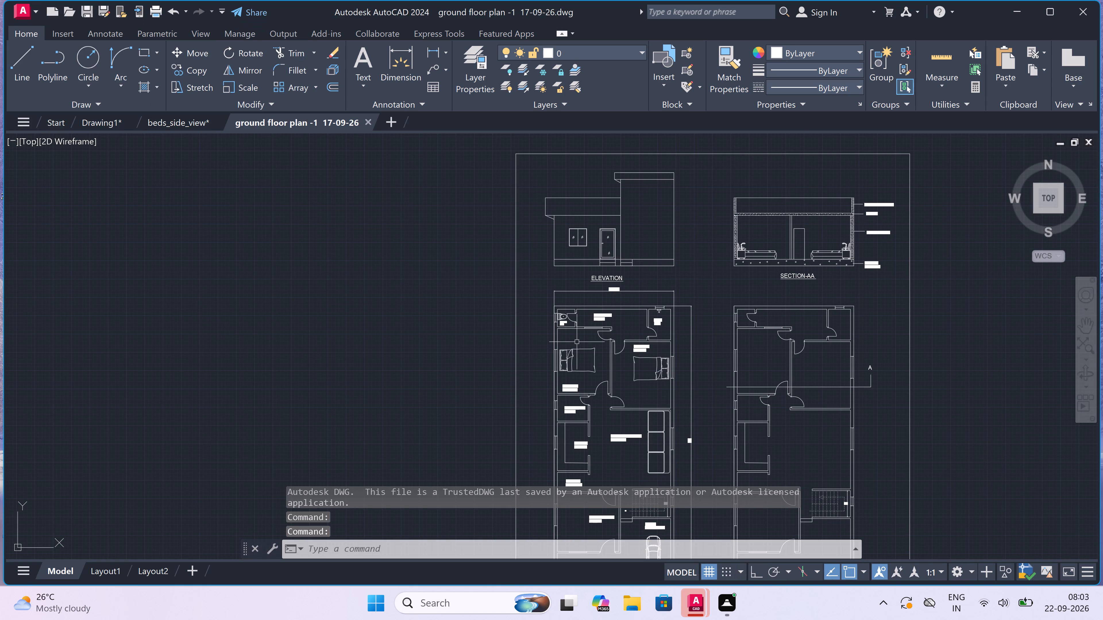
scroll(577, 342, down, 2)
scroll(716, 299, up, 3)
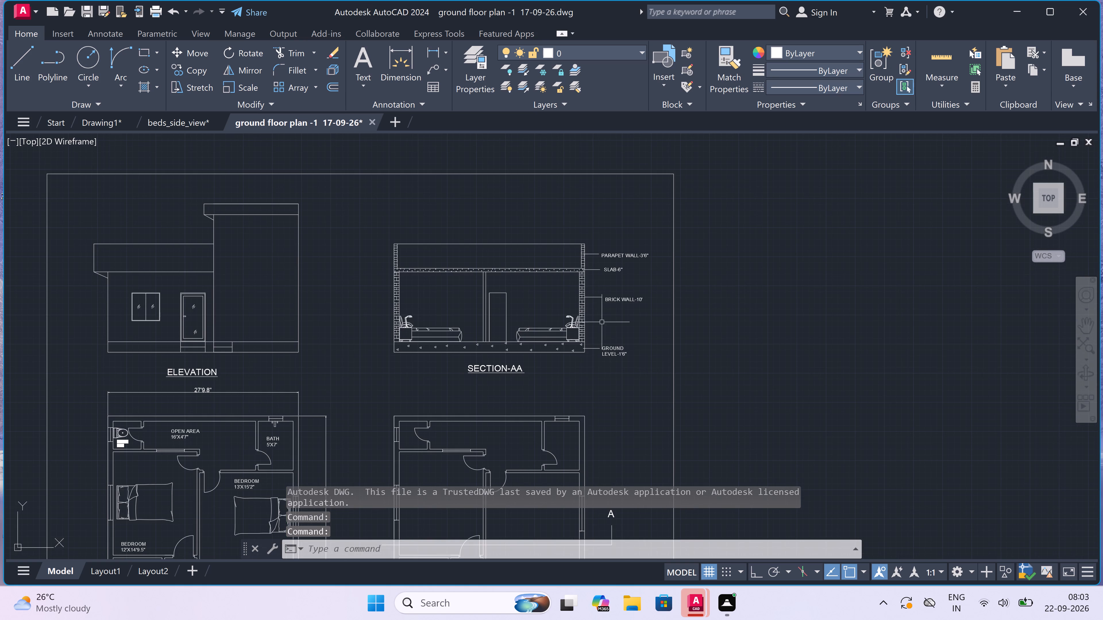
scroll(485, 347, up, 3)
scroll(485, 347, down, 3)
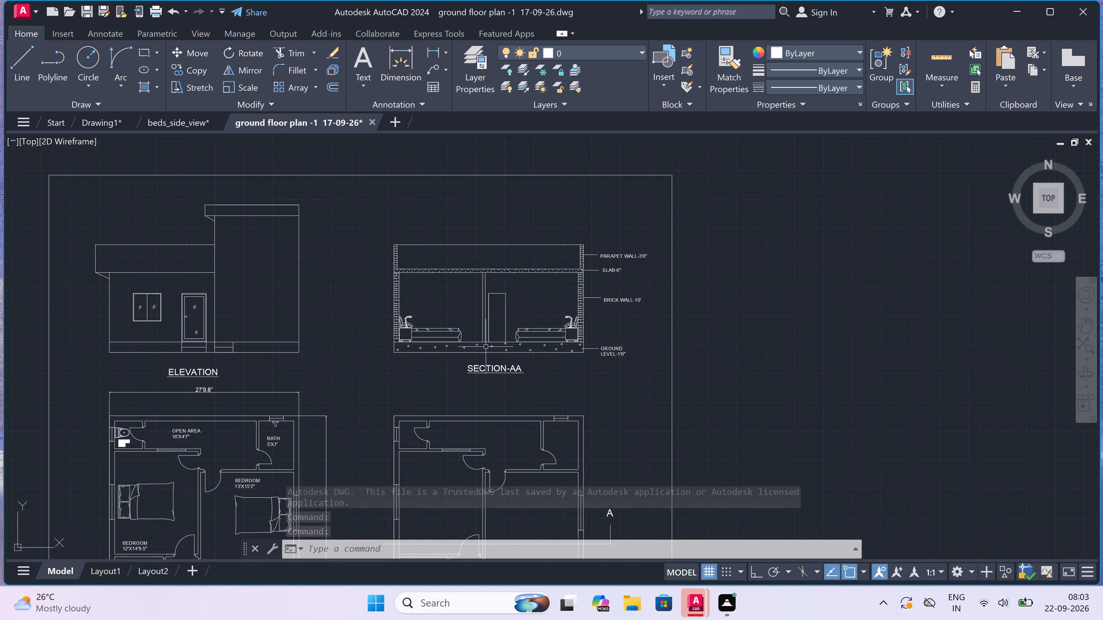
scroll(486, 347, down, 1)
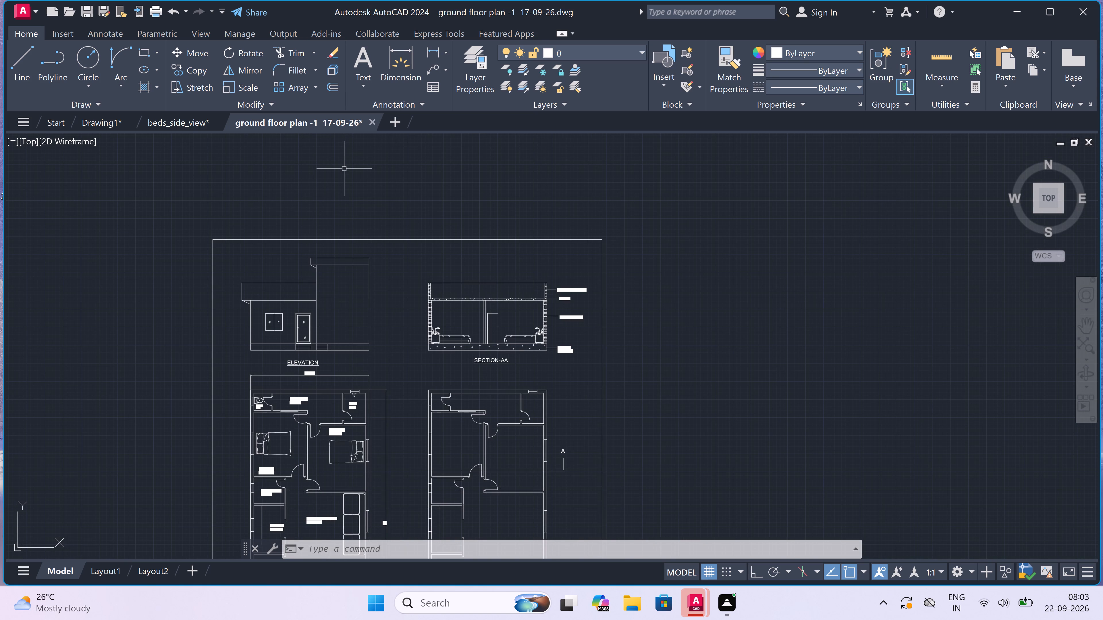
Open the recent drawing "ground floor plan-5 16-09-26.dwg", which has a sink in its Section-AA.
click(20, 4)
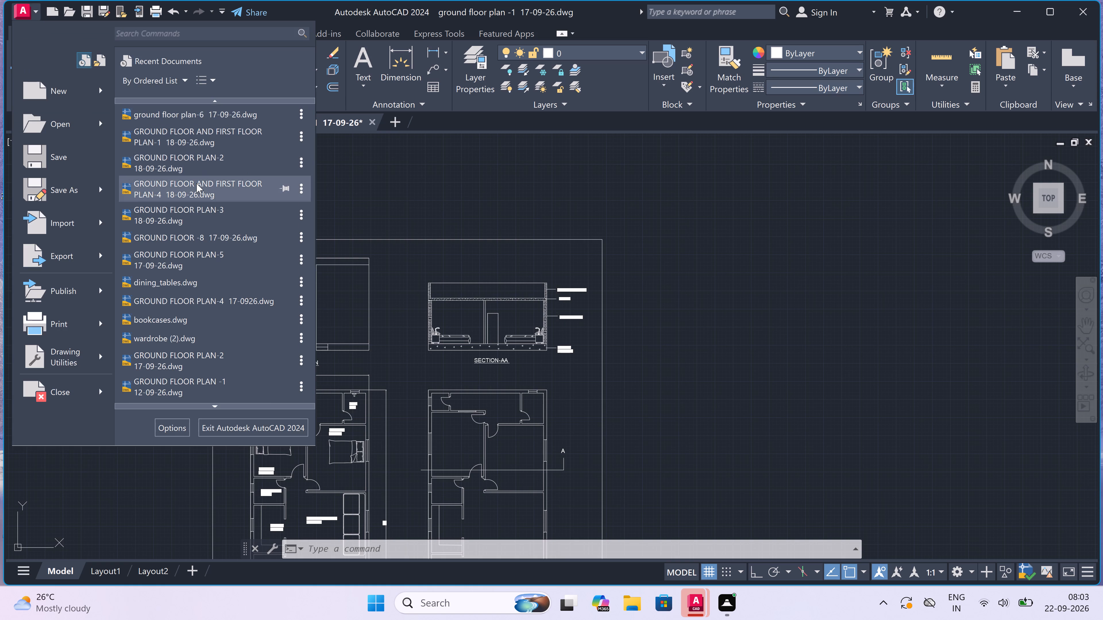
scroll(196, 183, down, 4)
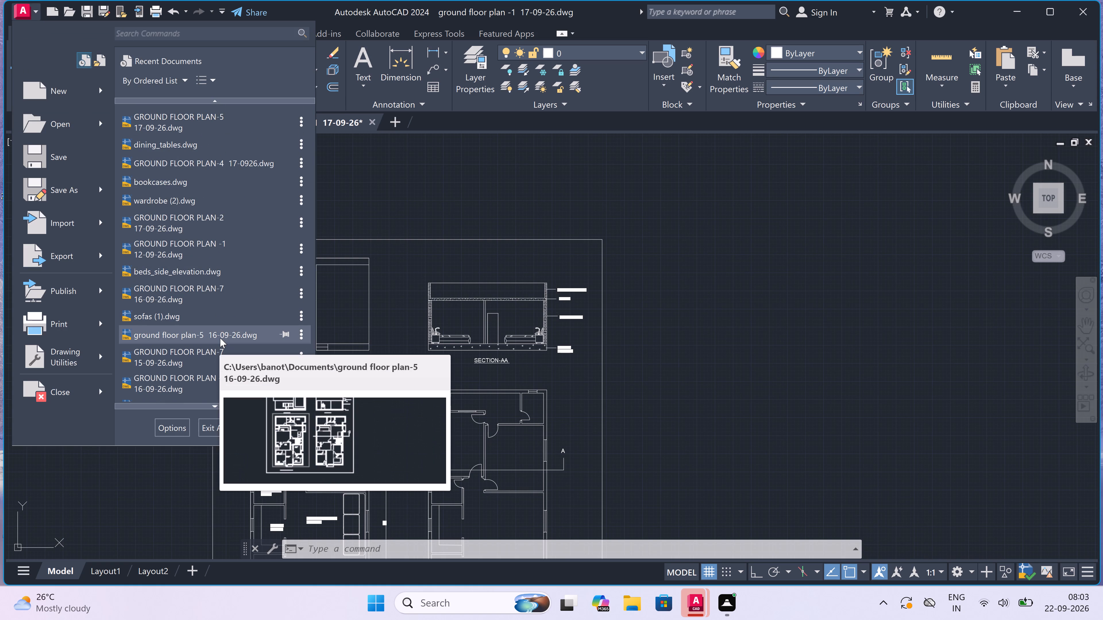
triple_click(223, 335)
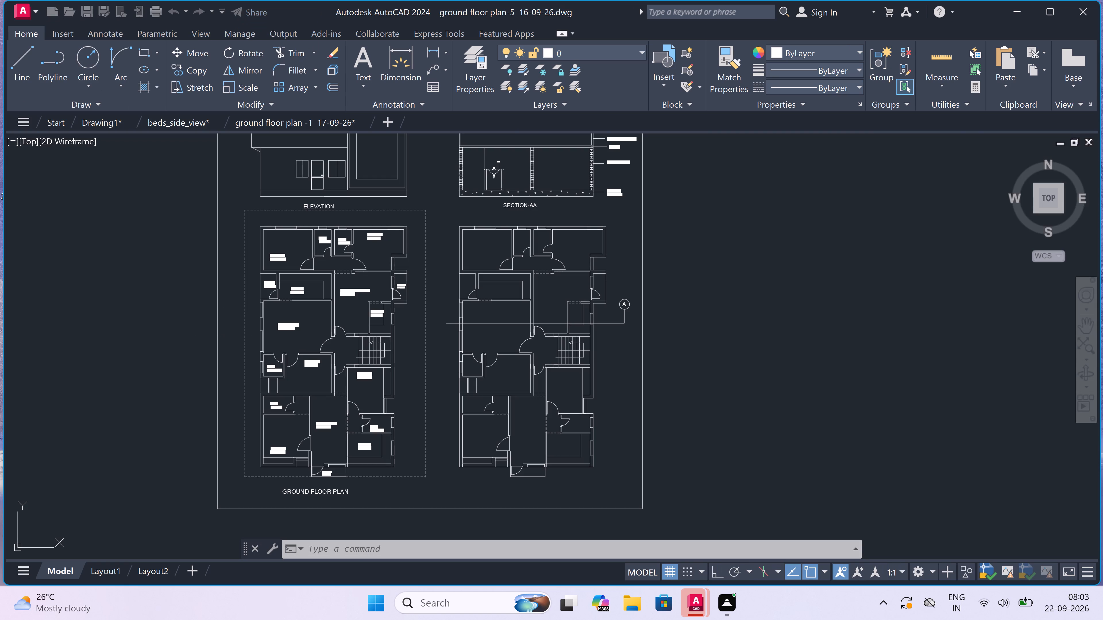
scroll(476, 293, down, 1)
scroll(491, 200, up, 1)
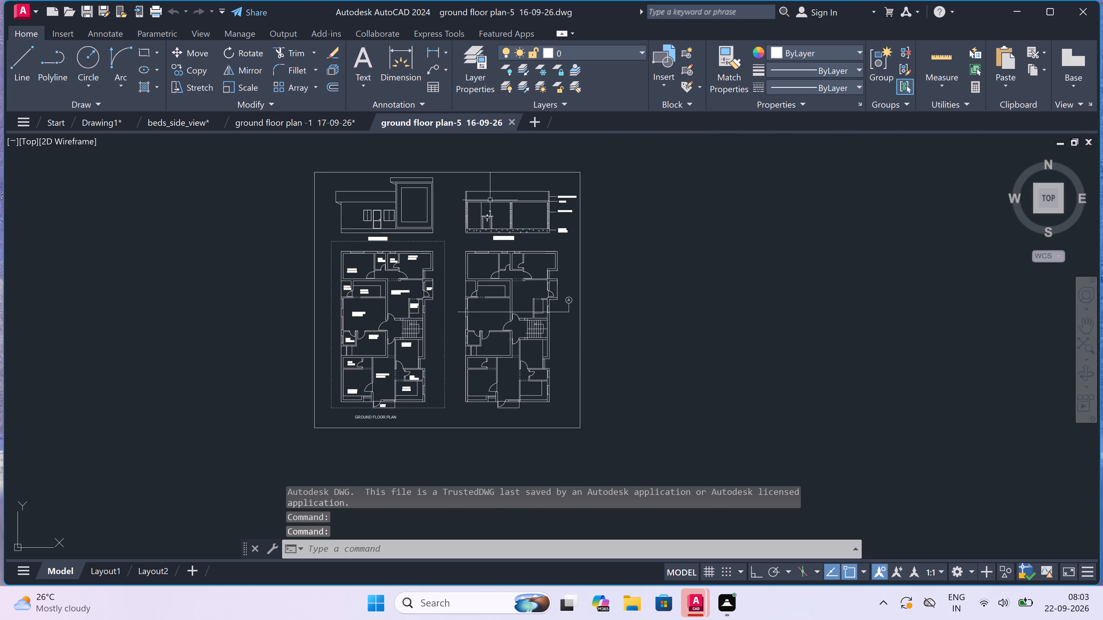
scroll(491, 200, up, 2)
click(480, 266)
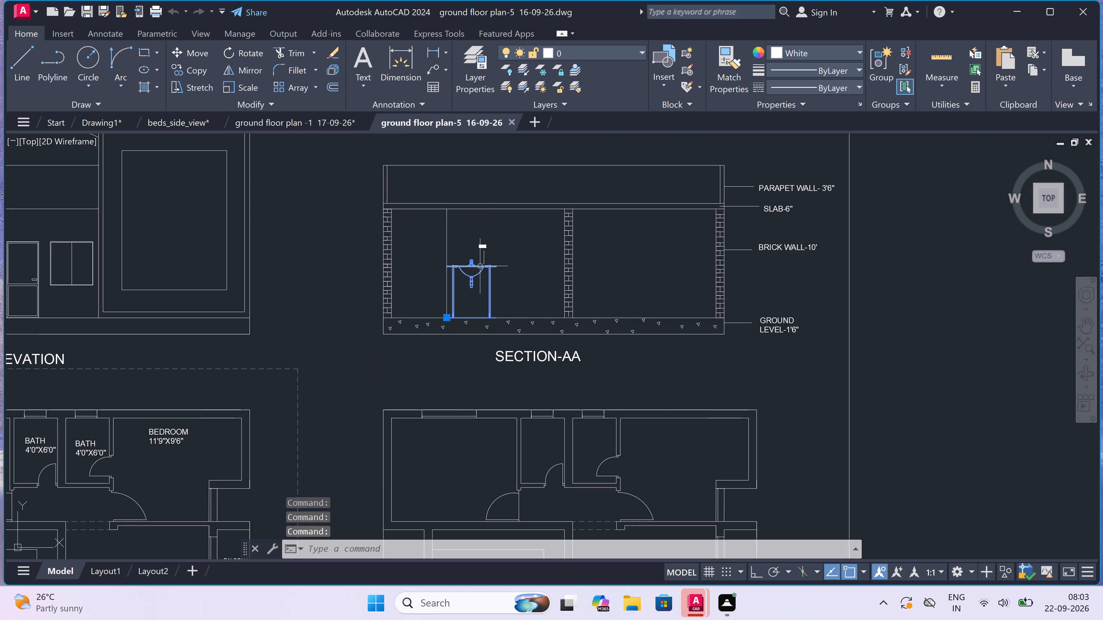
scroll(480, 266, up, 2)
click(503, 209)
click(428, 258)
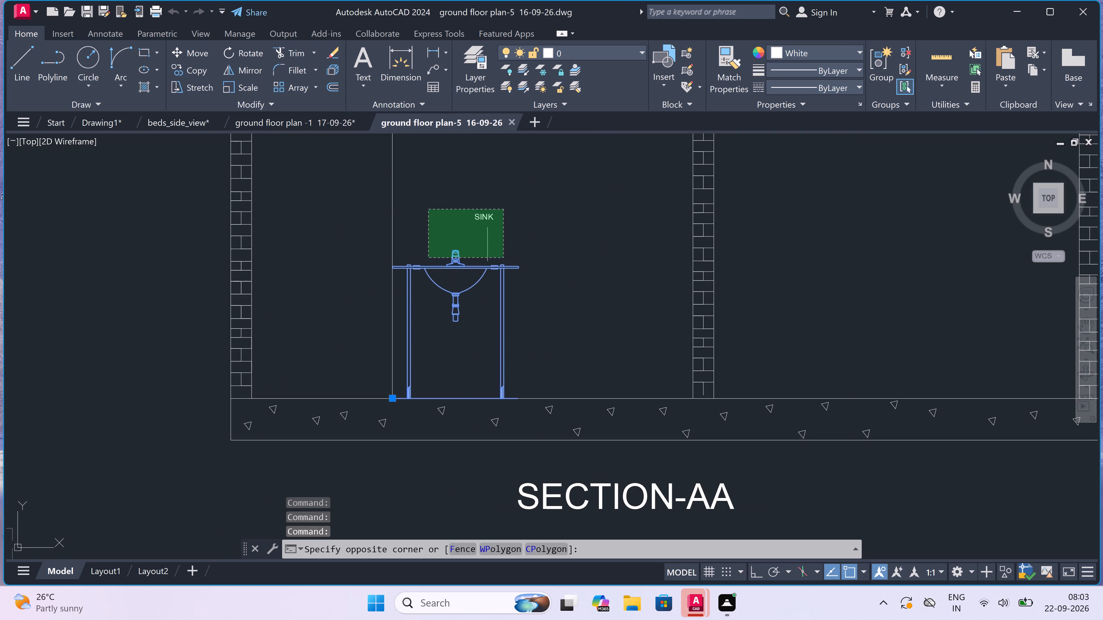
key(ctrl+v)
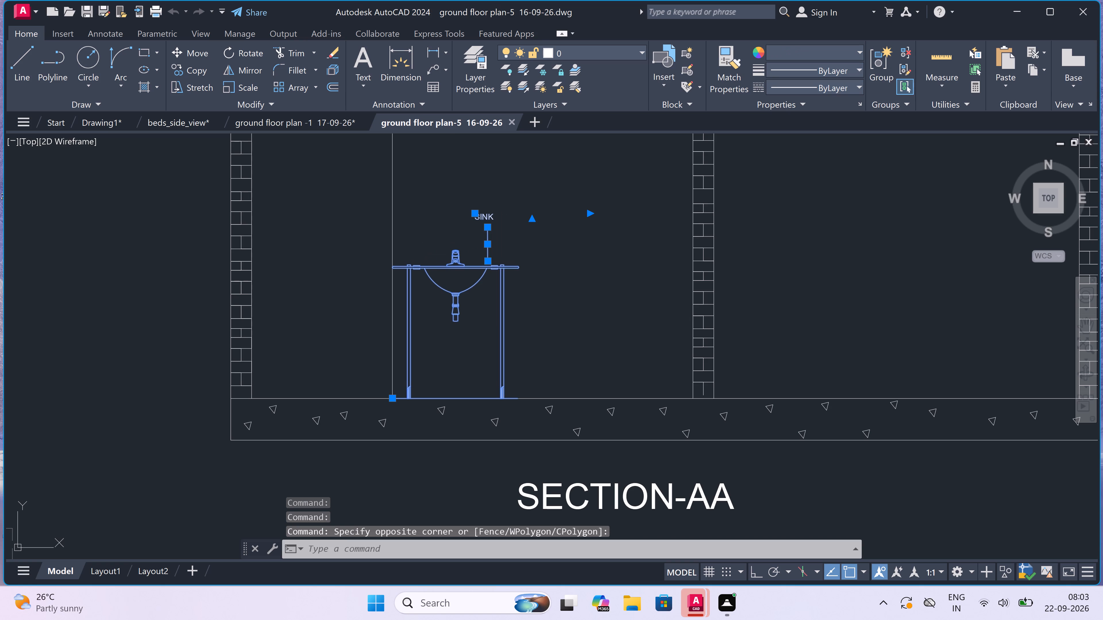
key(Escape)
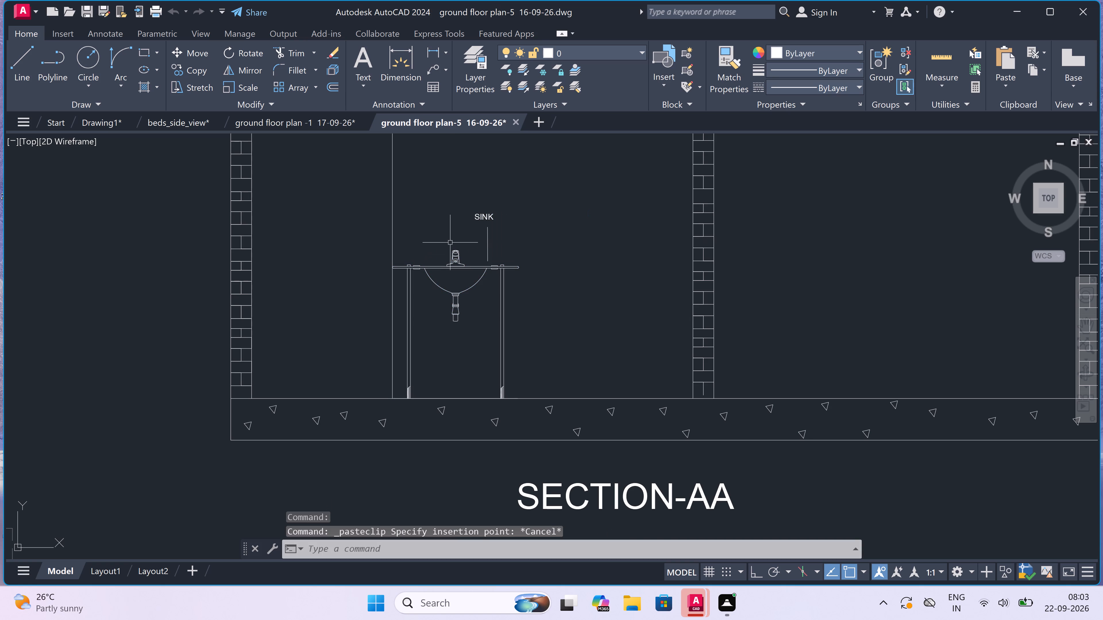
Copy the sink block in Section-AA to the clipboard together with its SINK label and leader line.
drag(506, 191, 502, 202)
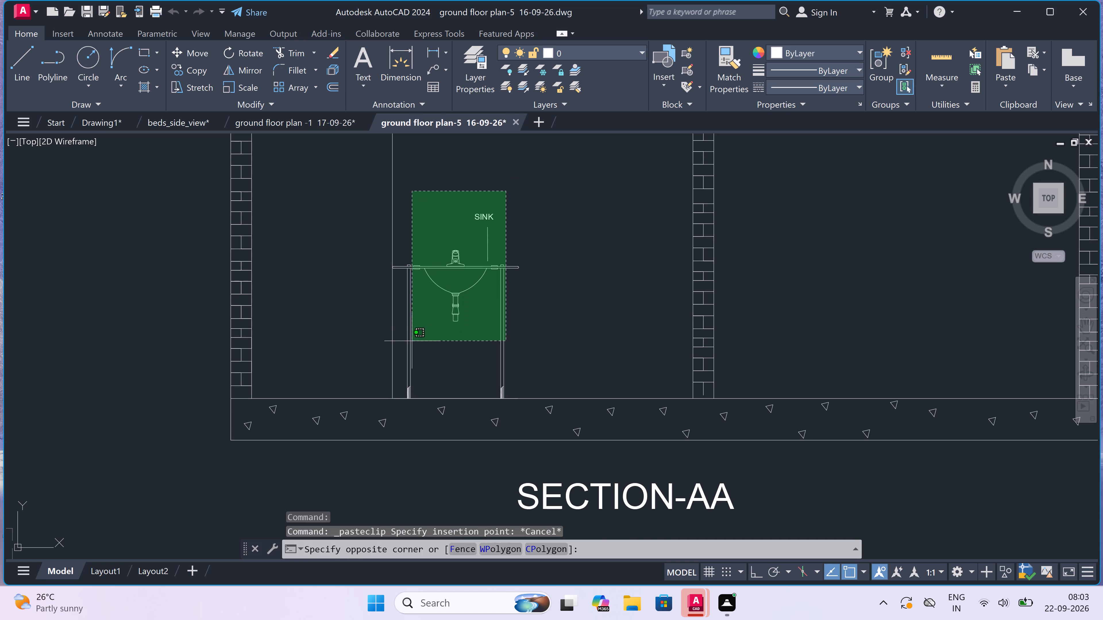
click(412, 341)
key(ctrl+c)
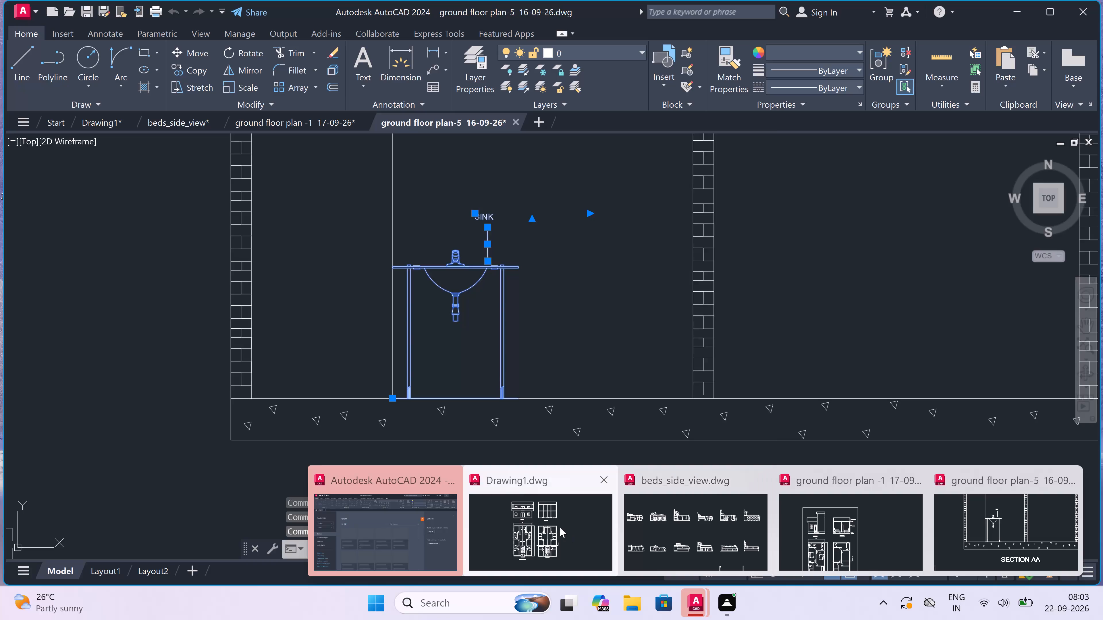
Switch to Drawing1.dwg and paste the copied sink with its SINK label into the second upper-floor bay from the left in Section-AA.
click(560, 527)
key(ctrl+v)
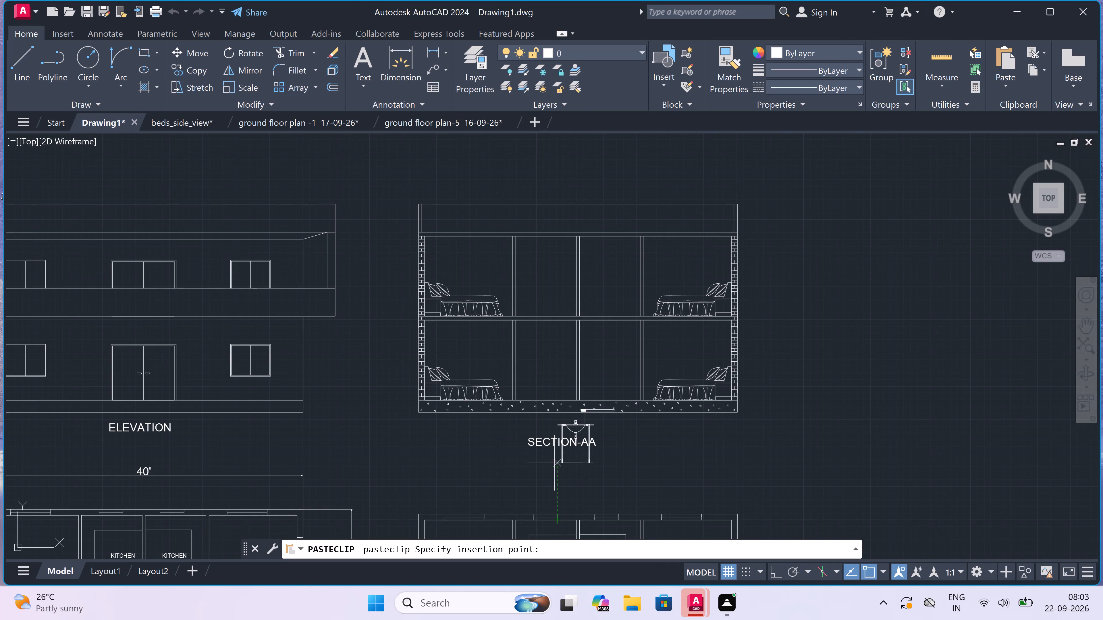
scroll(540, 278, up, 2)
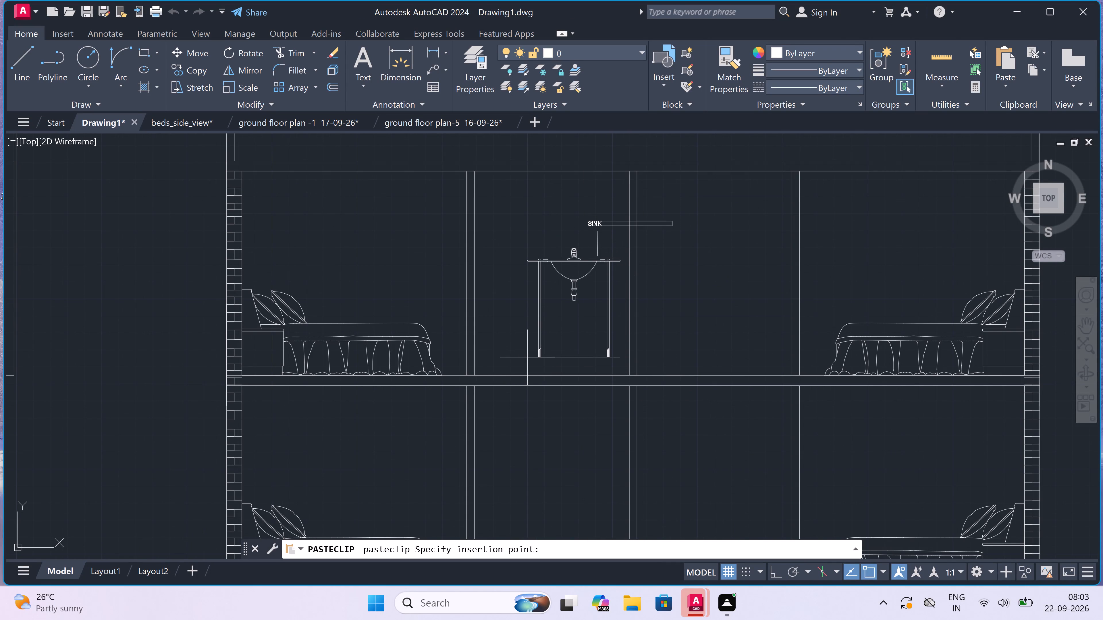
click(511, 345)
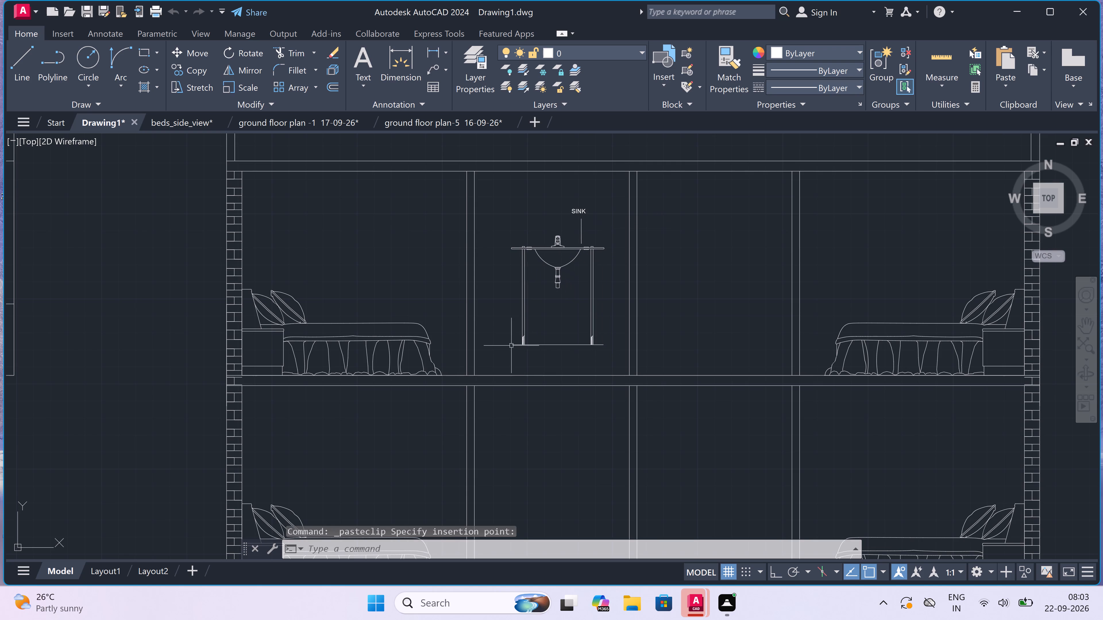
key(Escape)
Scale the pasted sink block down to less than half size, leaving the SINK label and leader line as they are.
scroll(538, 339, up, 2)
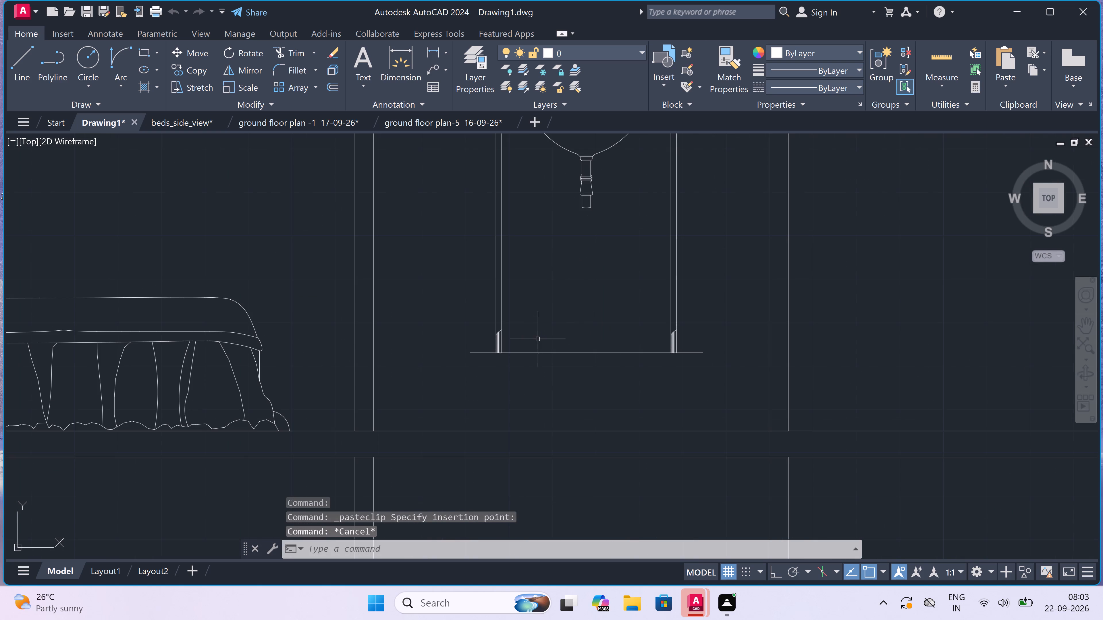
scroll(587, 284, down, 2)
click(599, 204)
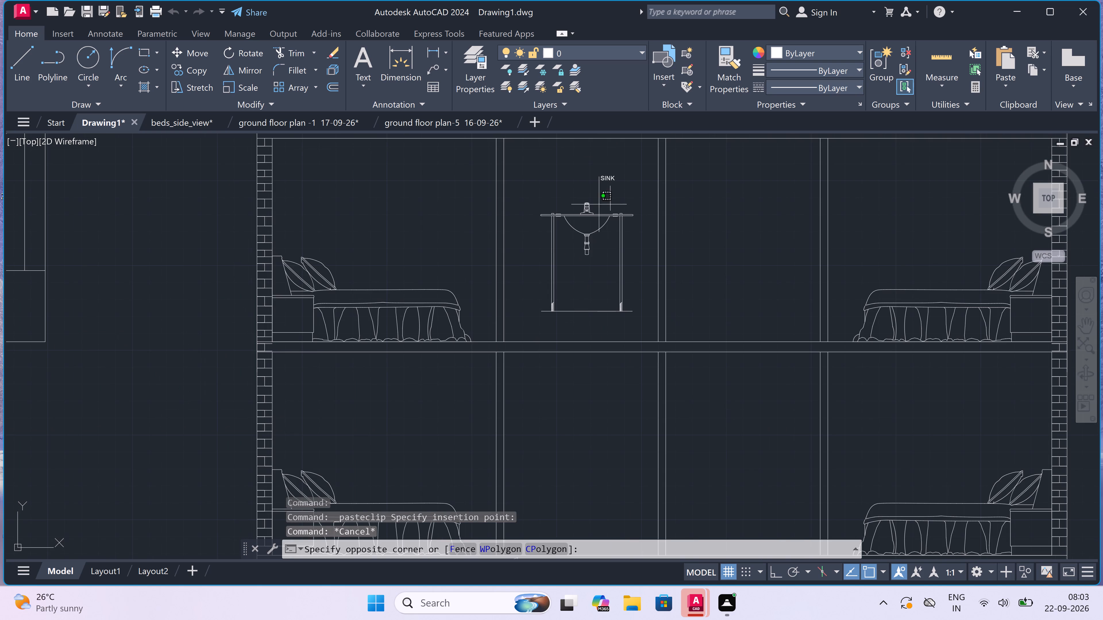
click(561, 259)
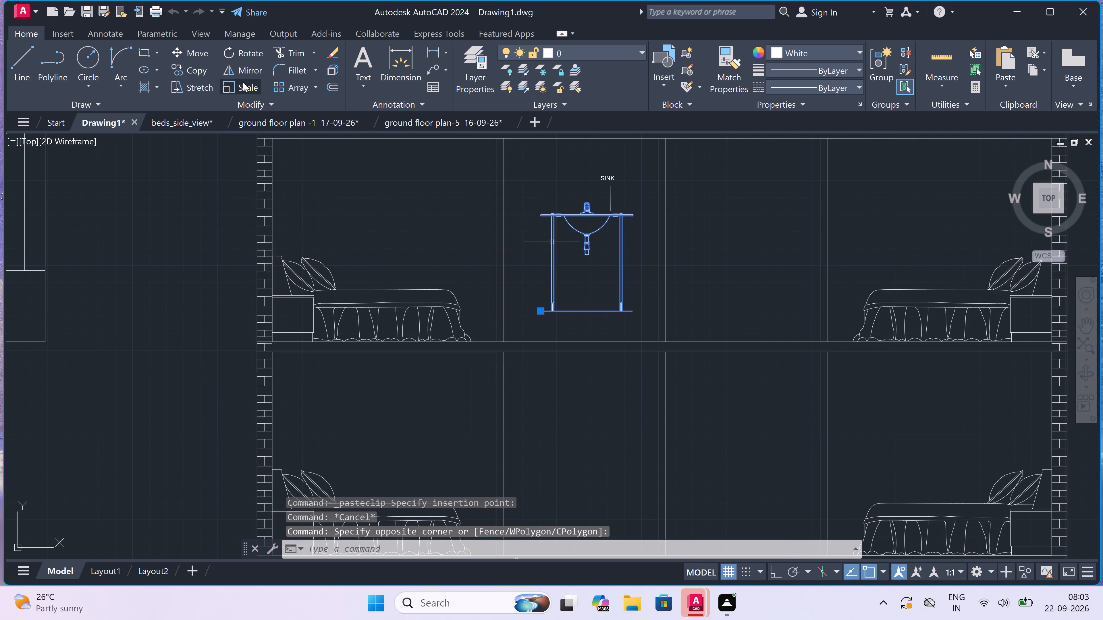
click(243, 82)
click(573, 272)
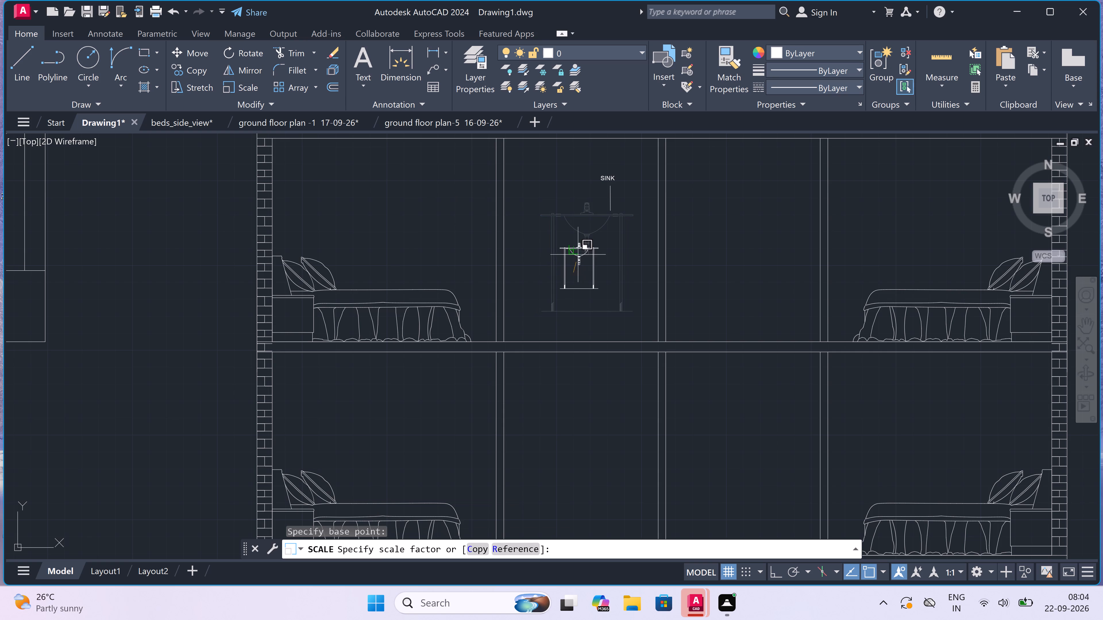
click(578, 250)
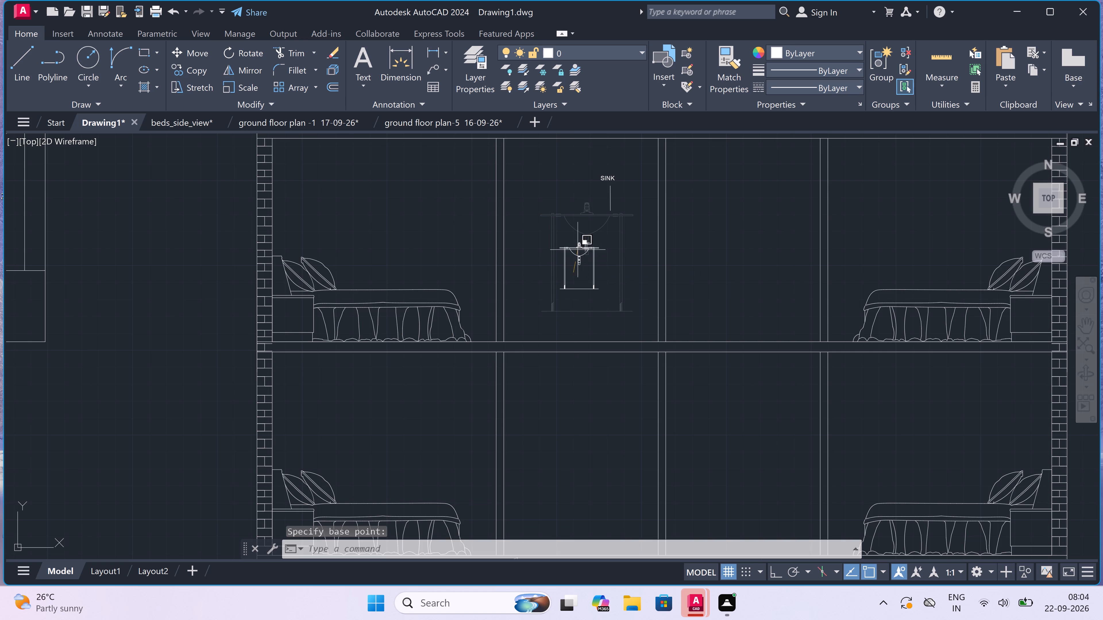
Move the sink by its lower-right corner onto the upper floor line, against the partition on the bay's right side.
click(581, 250)
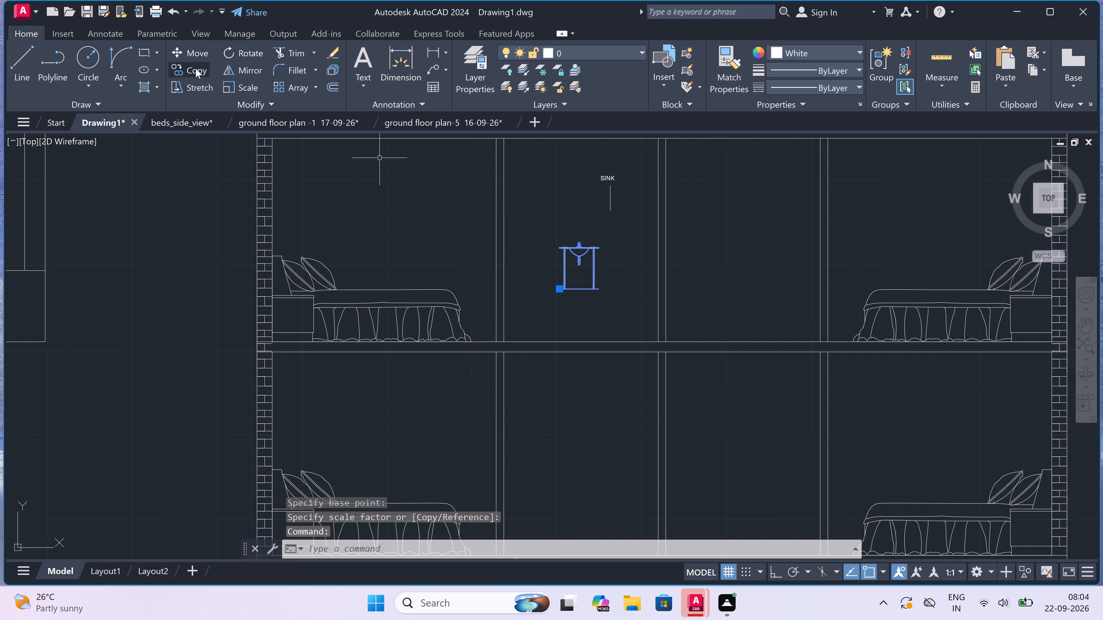
click(197, 48)
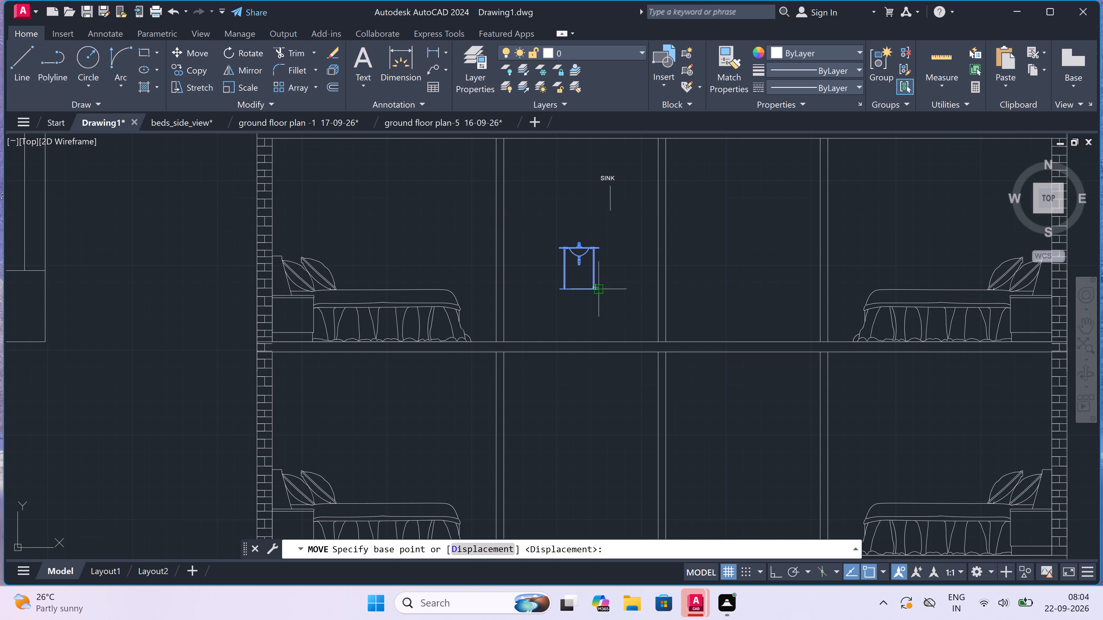
drag(601, 287, 601, 291)
scroll(638, 329, up, 4)
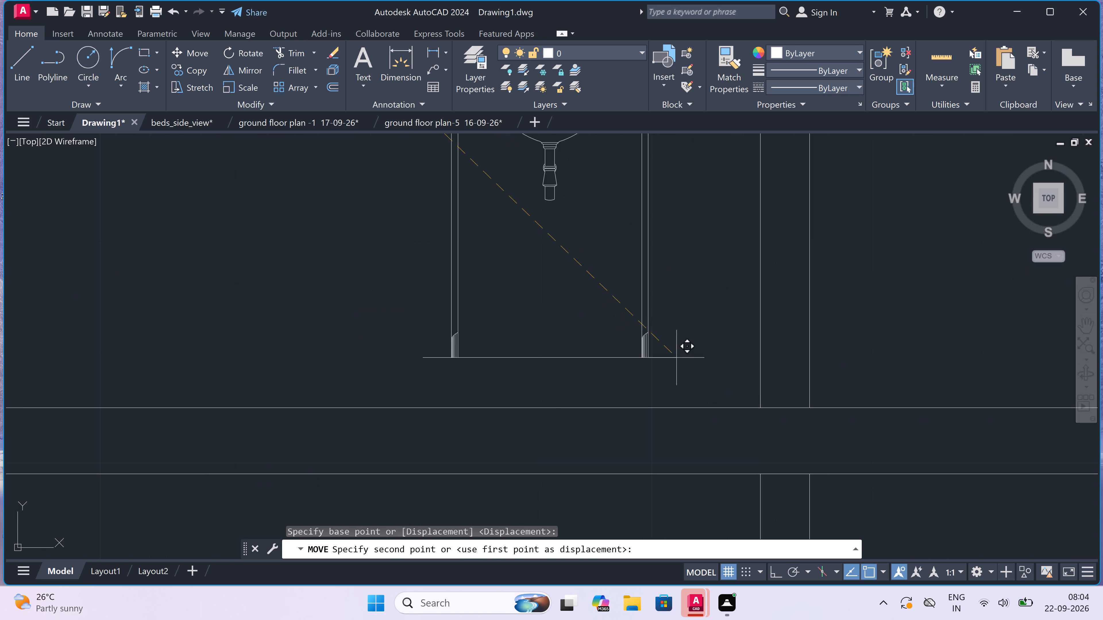
click(768, 408)
scroll(601, 407, down, 1)
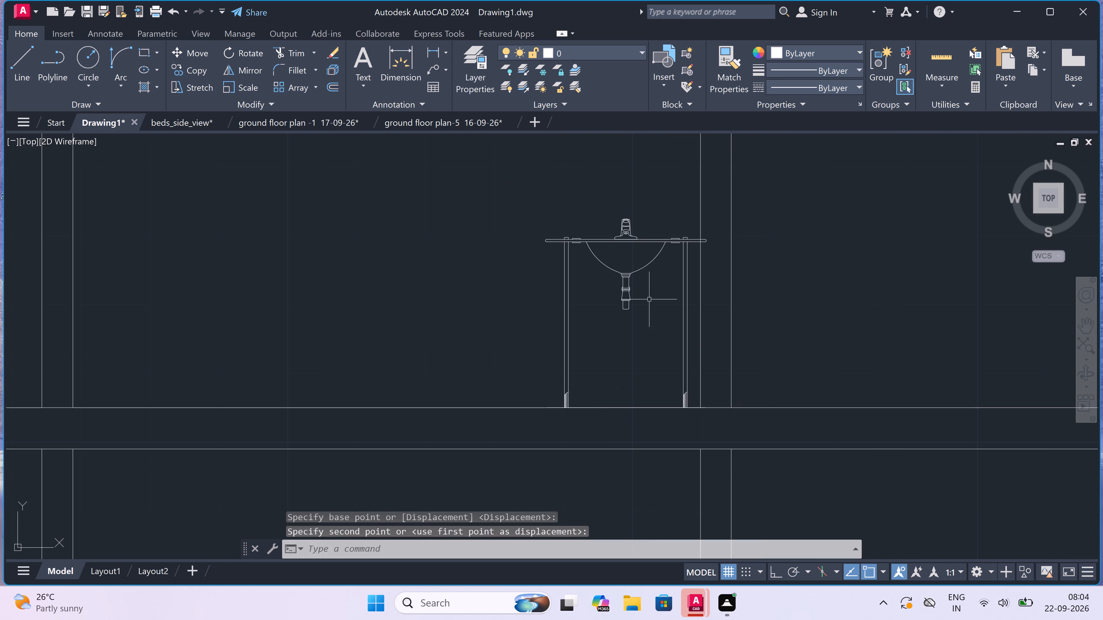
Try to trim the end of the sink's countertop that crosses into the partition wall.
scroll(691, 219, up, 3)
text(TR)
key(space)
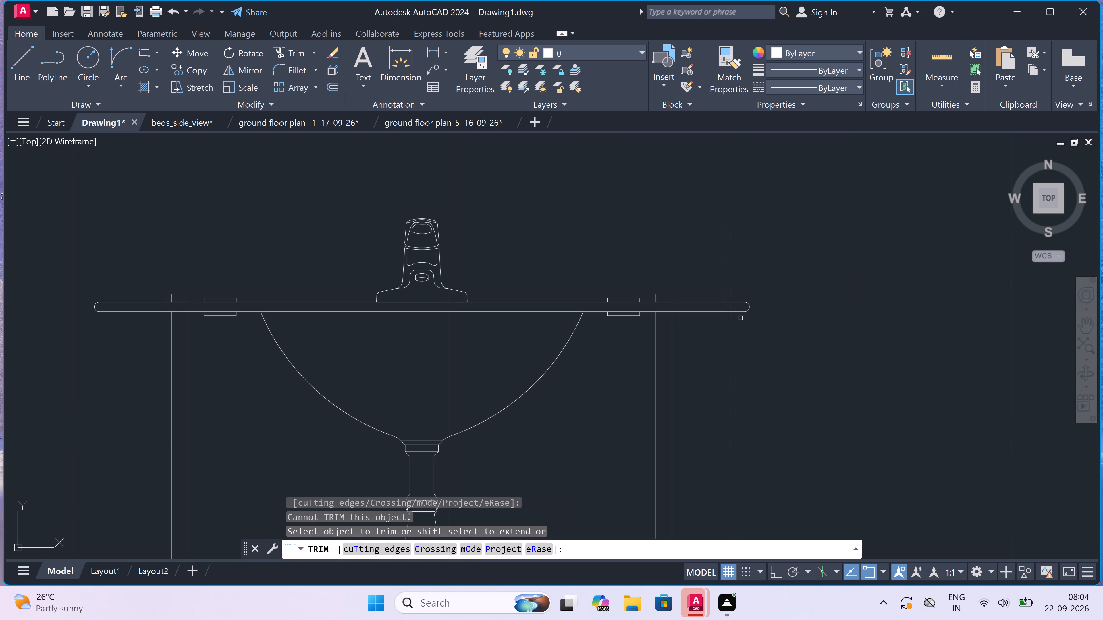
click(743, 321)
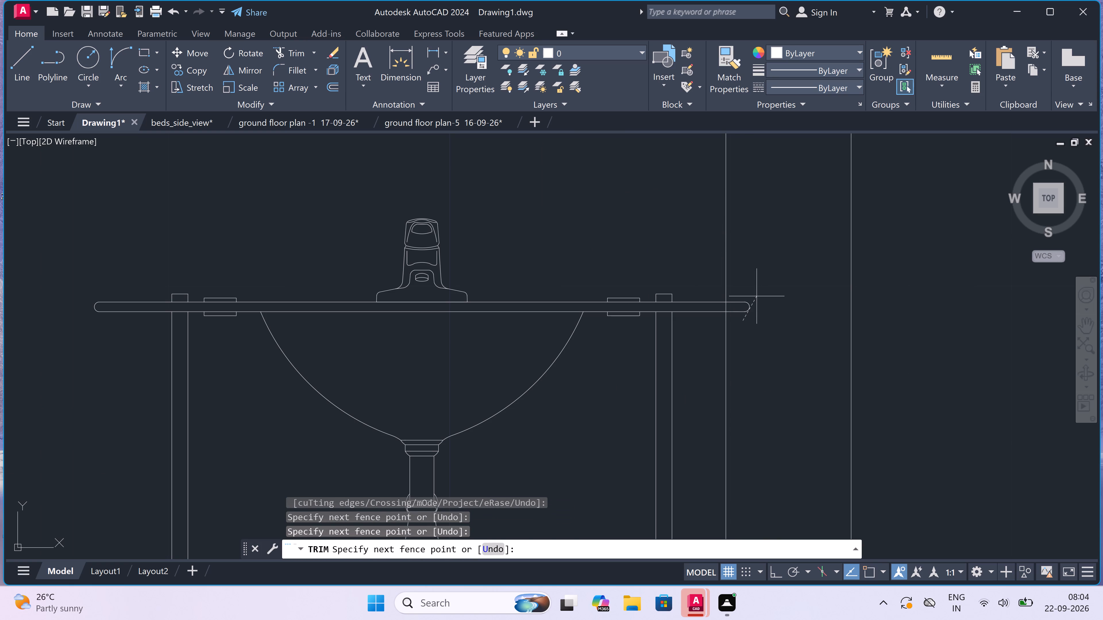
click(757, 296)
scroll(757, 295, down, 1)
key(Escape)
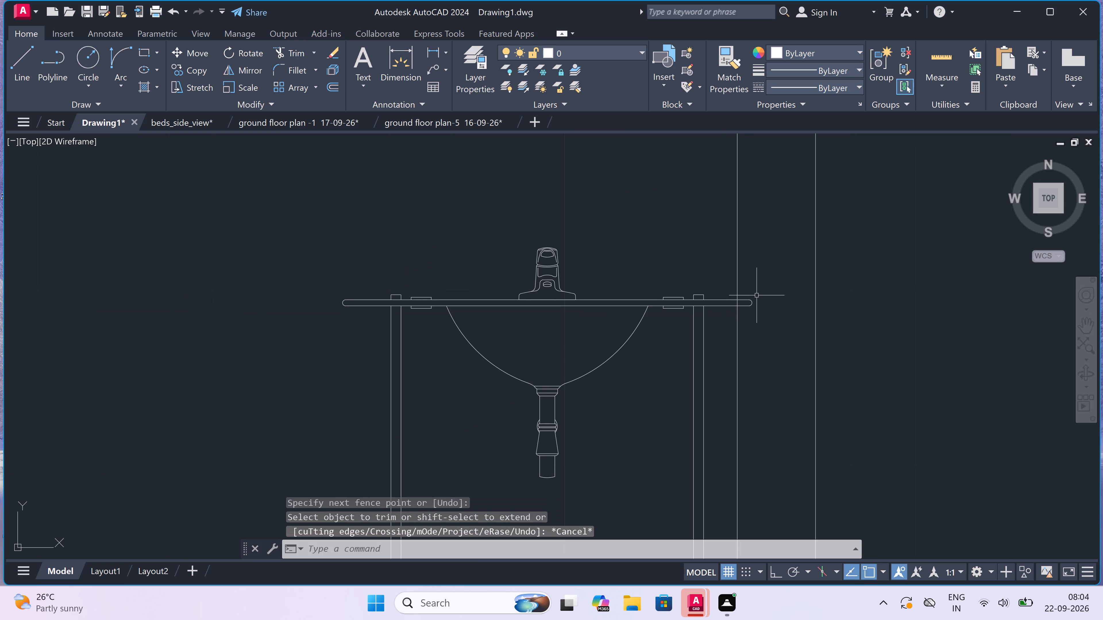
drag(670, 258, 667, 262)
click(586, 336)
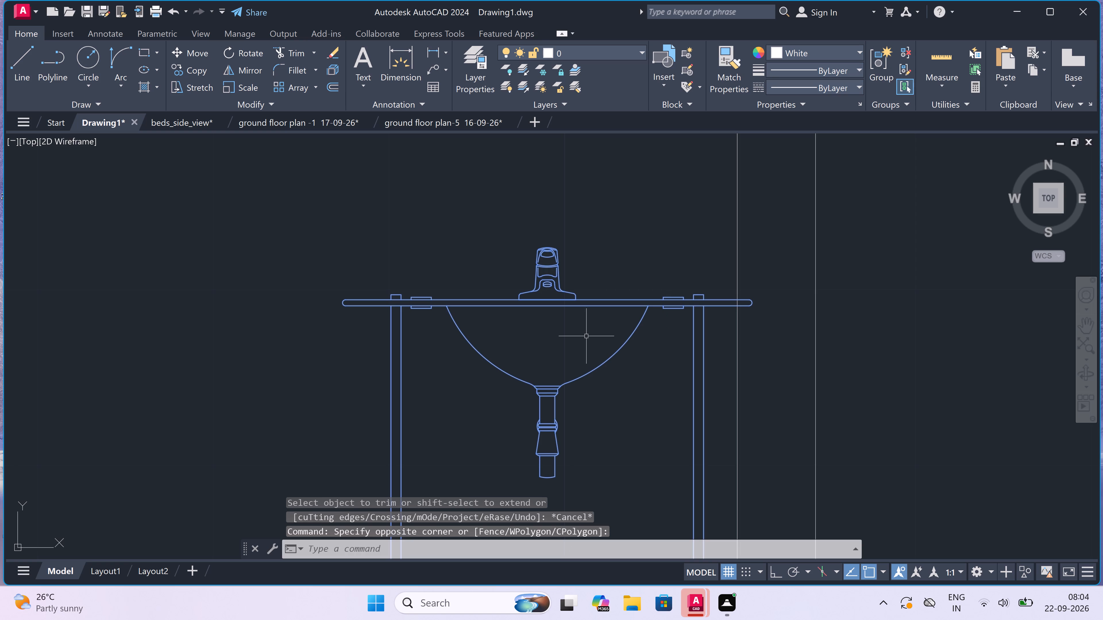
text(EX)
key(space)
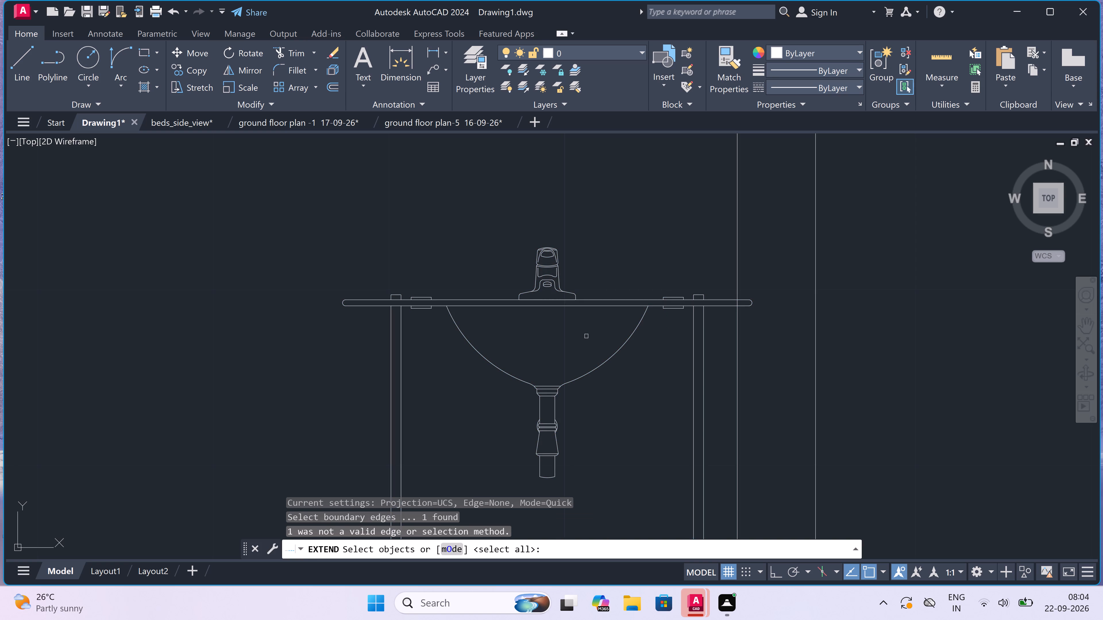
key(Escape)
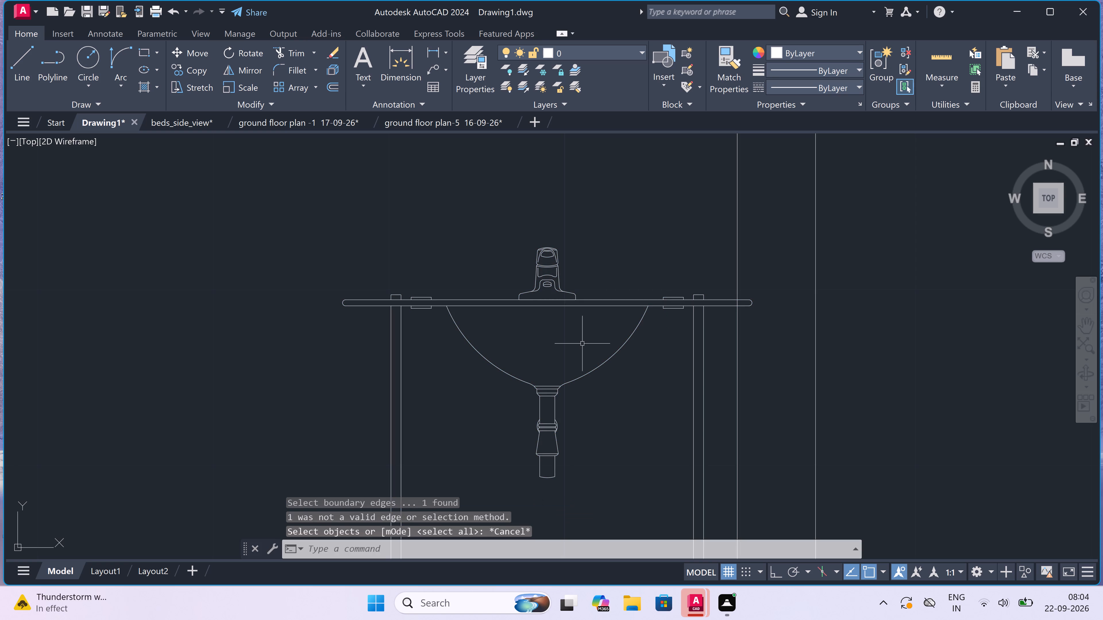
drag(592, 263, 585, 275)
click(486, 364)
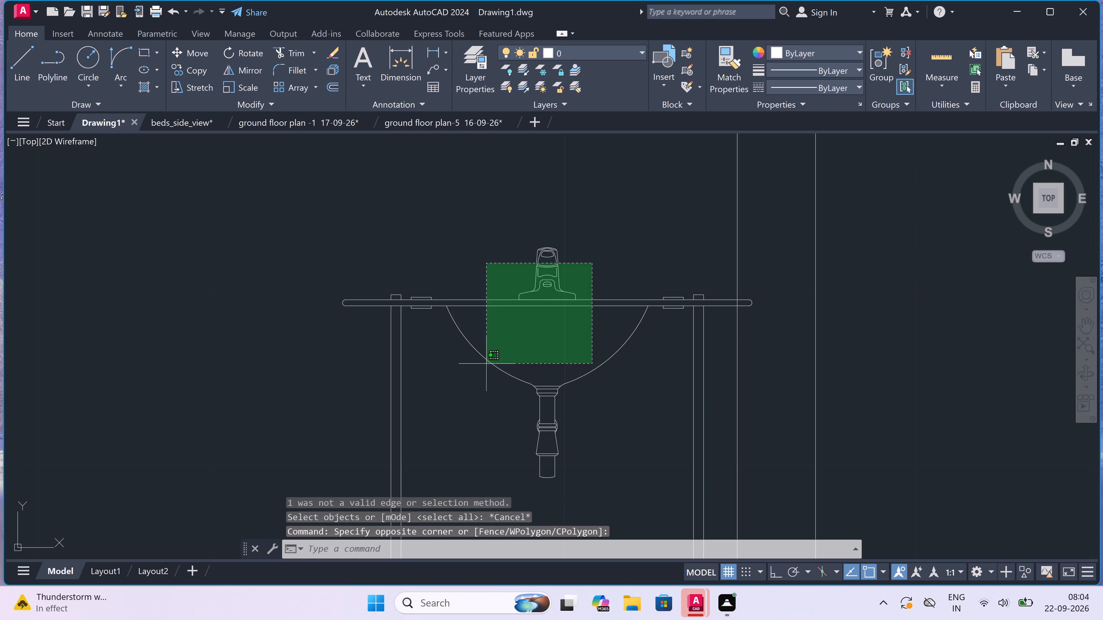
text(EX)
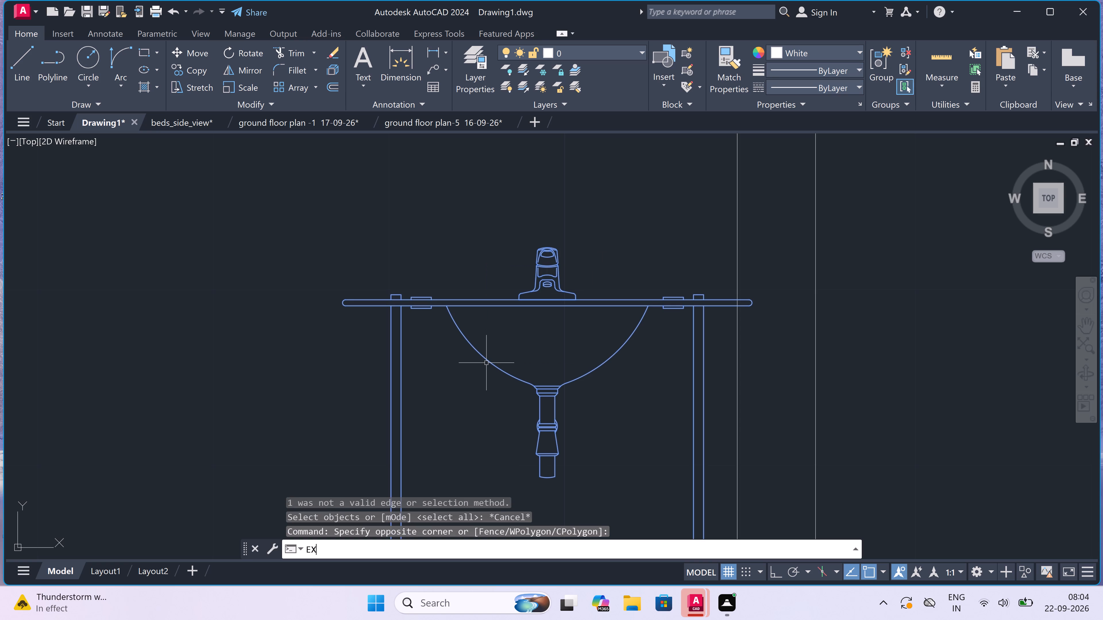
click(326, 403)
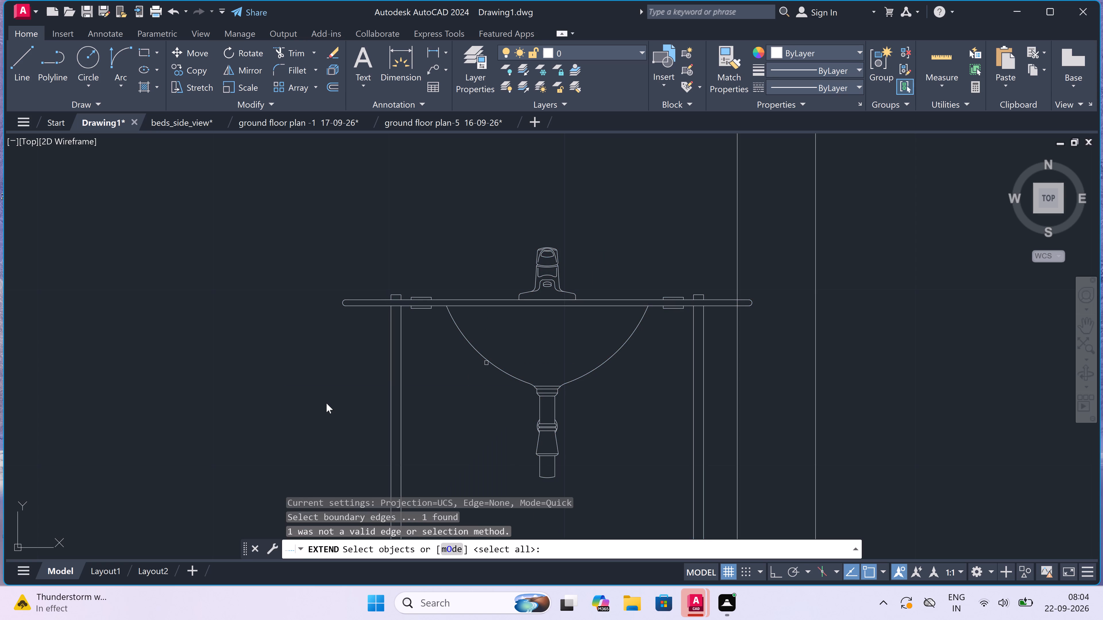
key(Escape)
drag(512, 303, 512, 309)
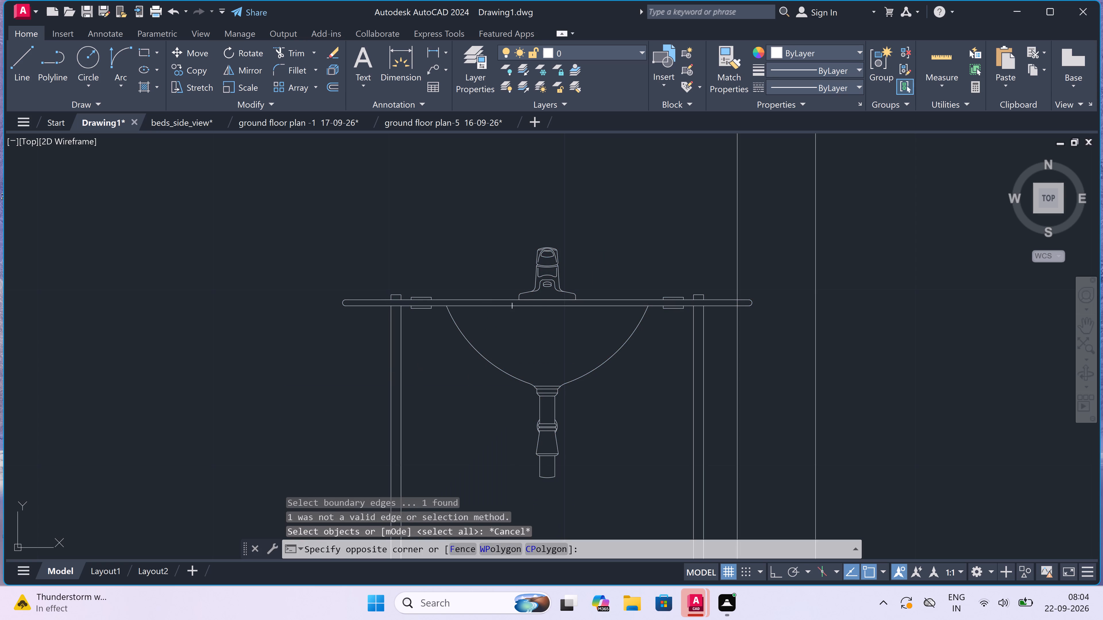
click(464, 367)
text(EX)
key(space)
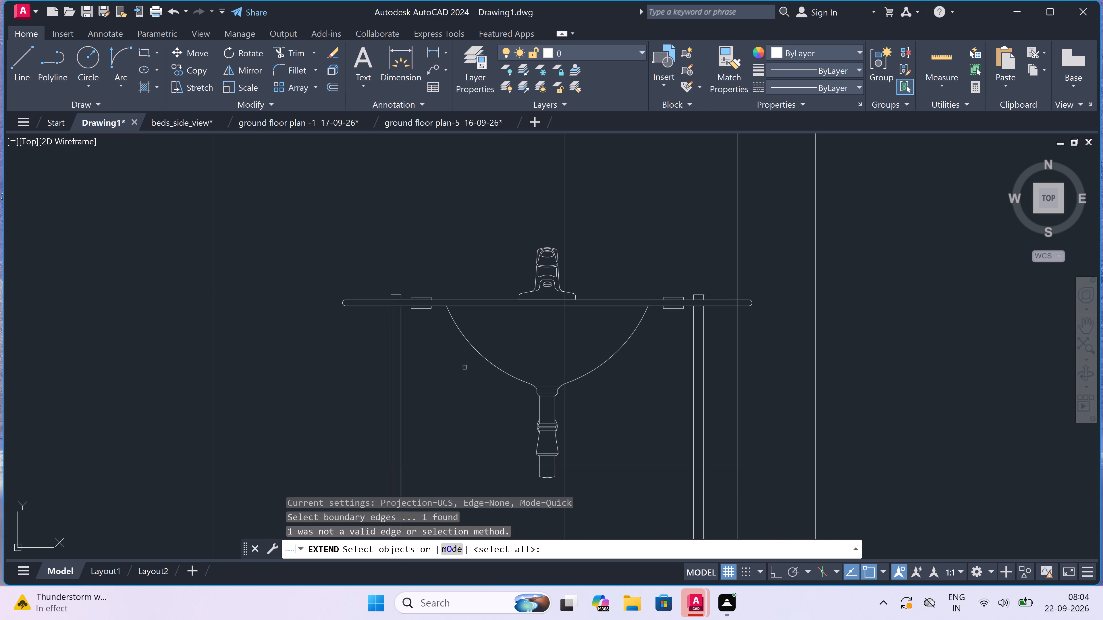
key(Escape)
Explode the sink block into separate objects.
drag(621, 250, 603, 278)
click(420, 399)
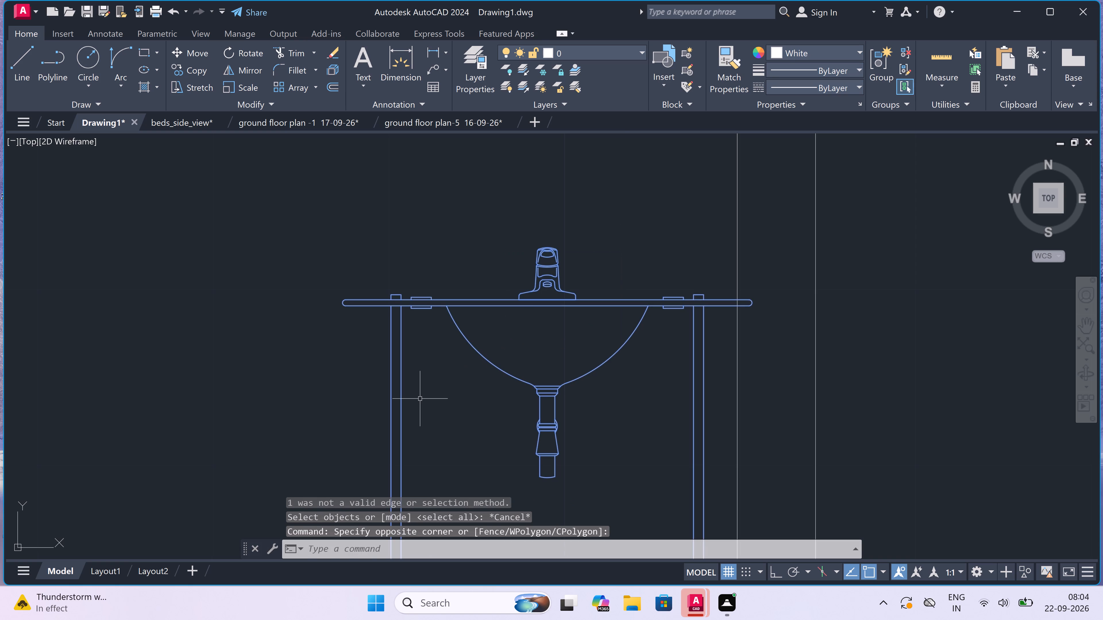
key(e)
key(x)
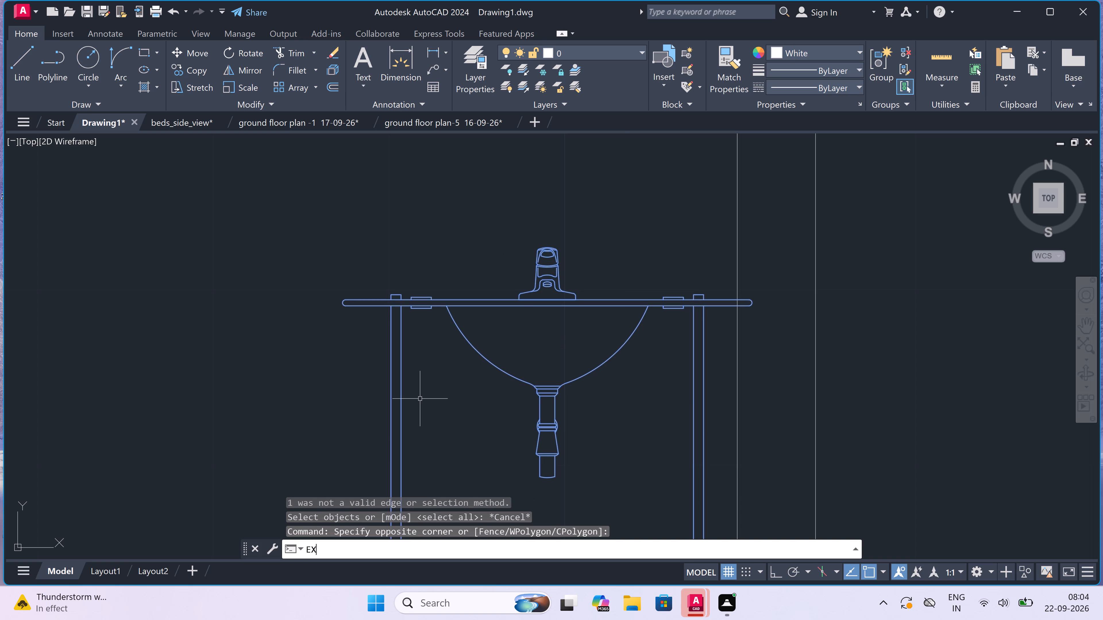
click(340, 412)
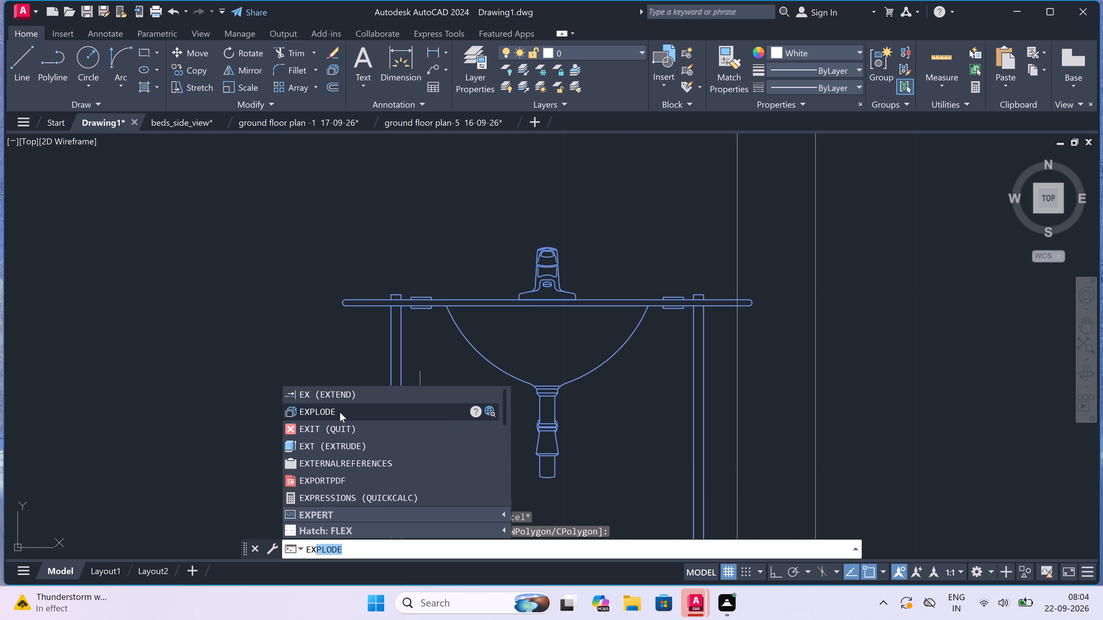
Trim the countertop lines at the partition wall face and remove the leftover rounded end inside the wall.
text(TR)
key(space)
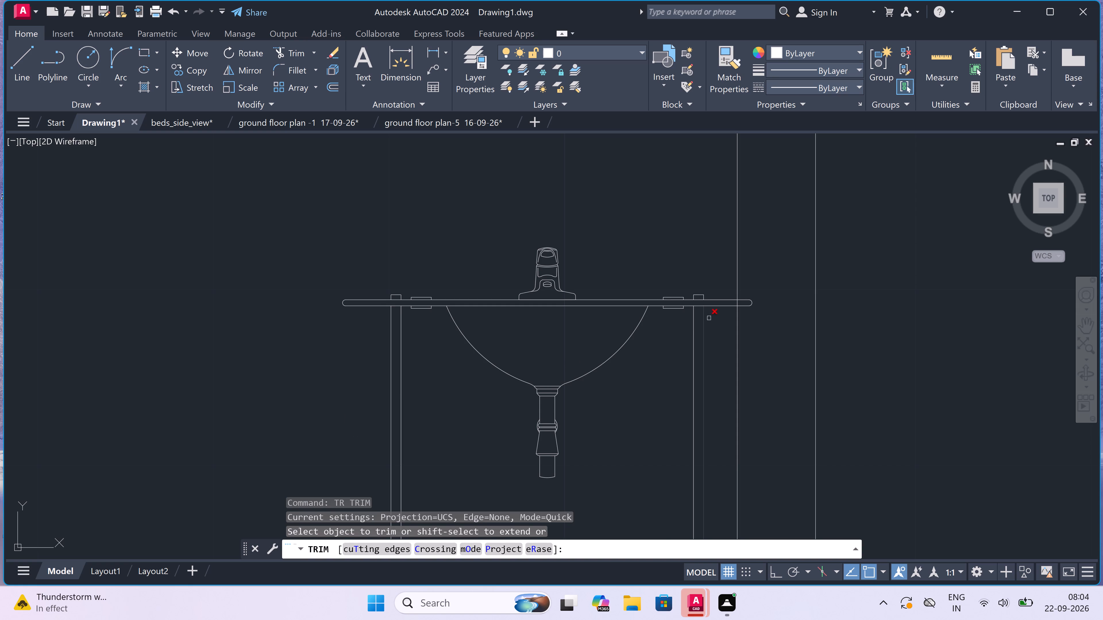
scroll(738, 305, up, 3)
drag(747, 322, 748, 320)
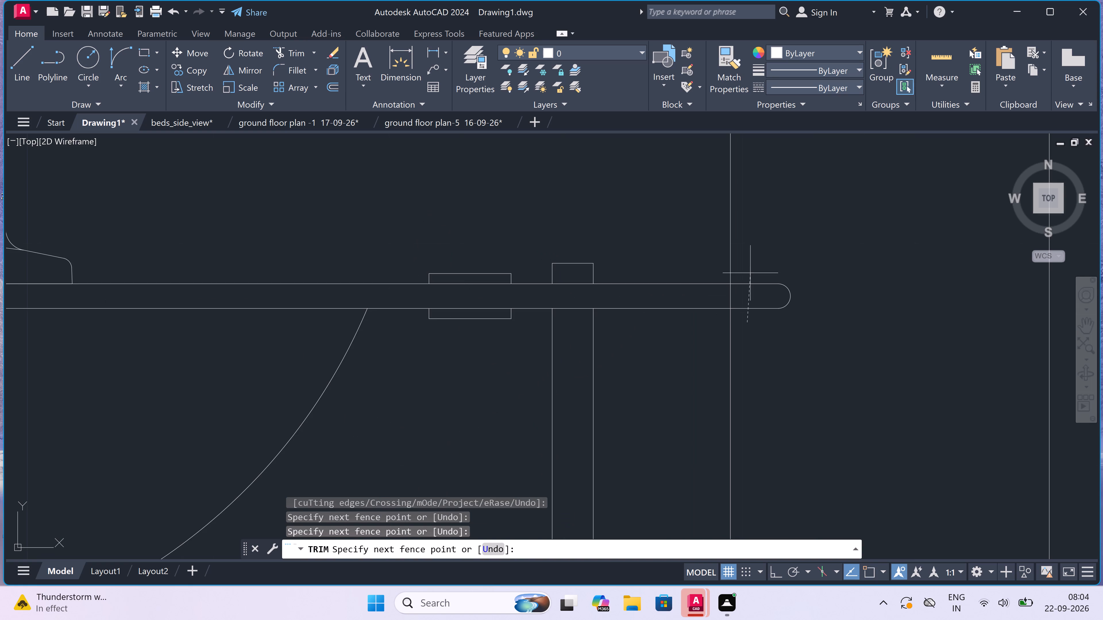
click(750, 273)
click(758, 297)
click(788, 297)
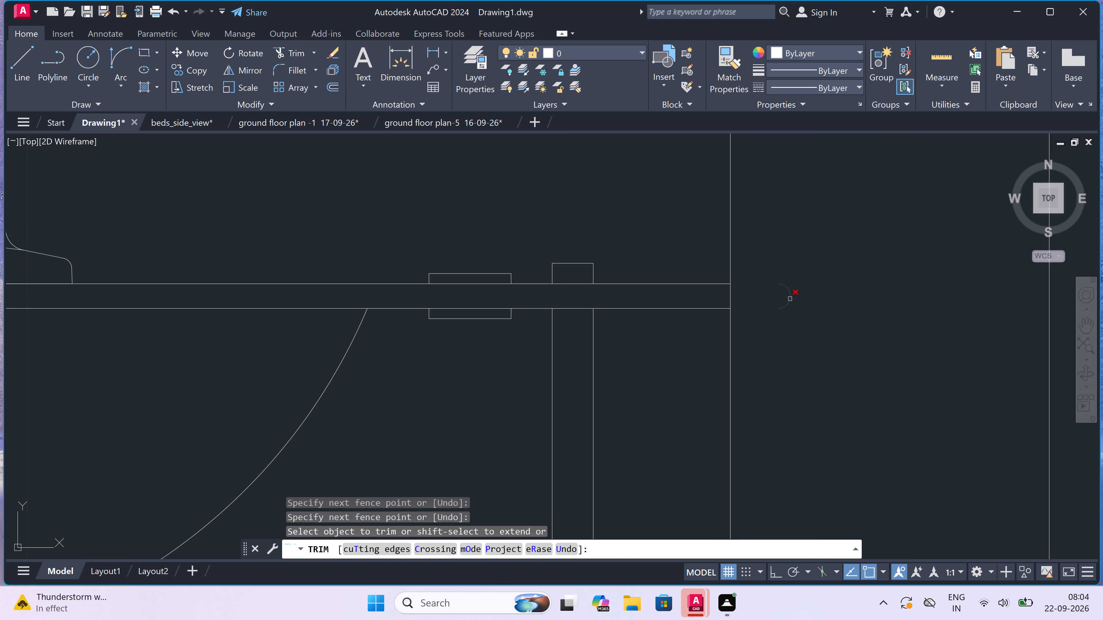
click(789, 308)
click(786, 278)
scroll(782, 284, down, 2)
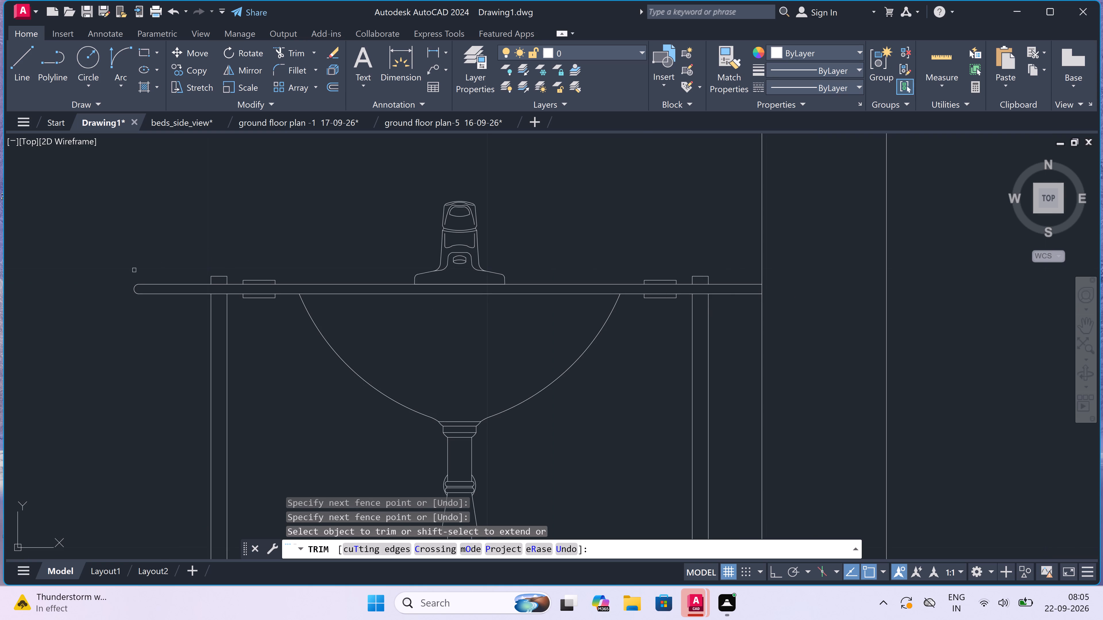
key(Escape)
Draw a short vertical line across the countertop's thickness near its rounded left end.
text(L)
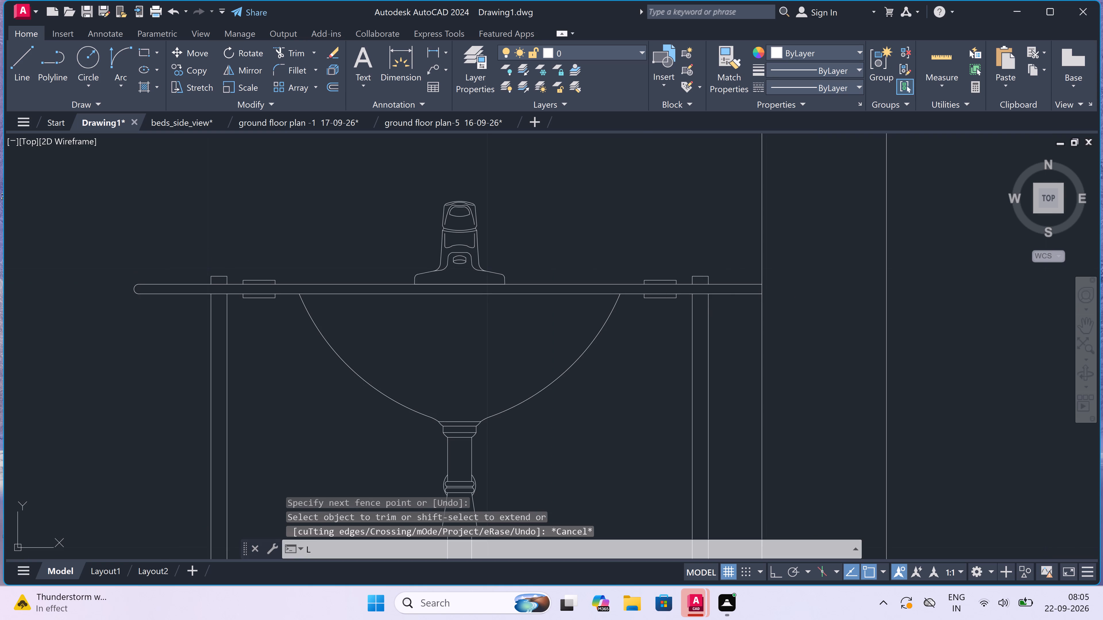
key(space)
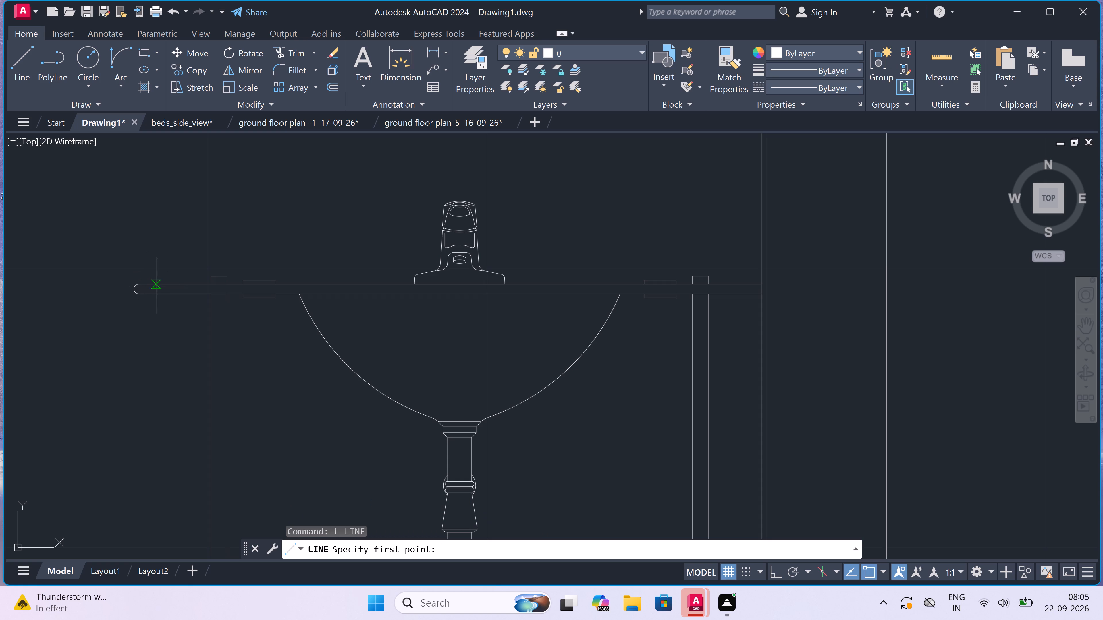
click(159, 284)
click(157, 297)
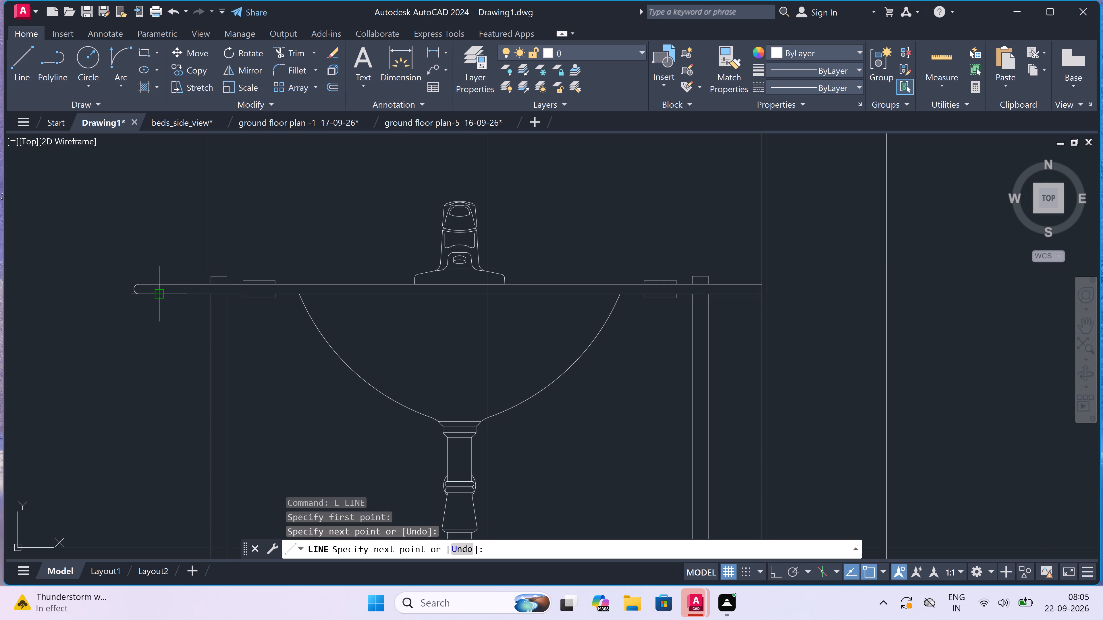
scroll(157, 297, up, 4)
key(Escape)
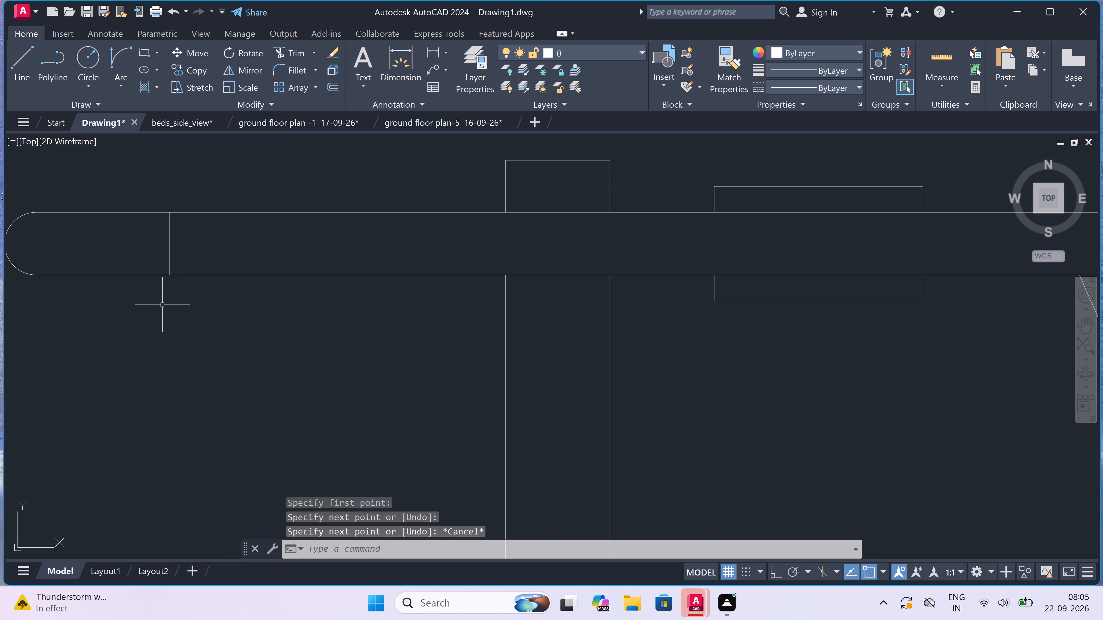
scroll(162, 305, down, 3)
scroll(104, 282, up, 2)
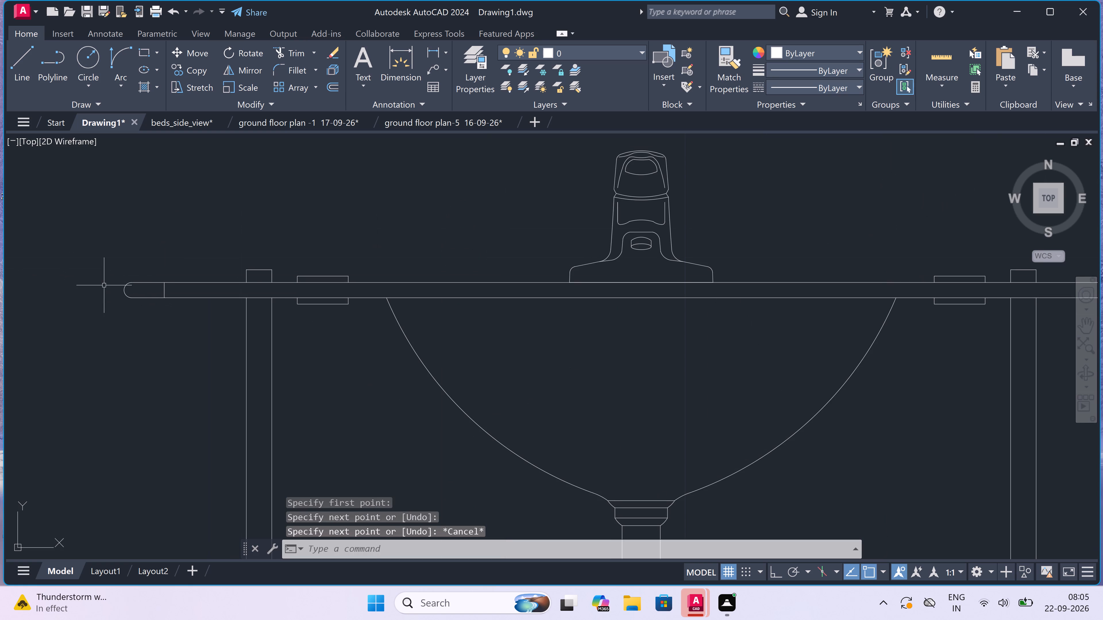
Trim the sink countertop's end beyond the short vertical line and erase the leftover rounded arc.
text(TR)
key(space)
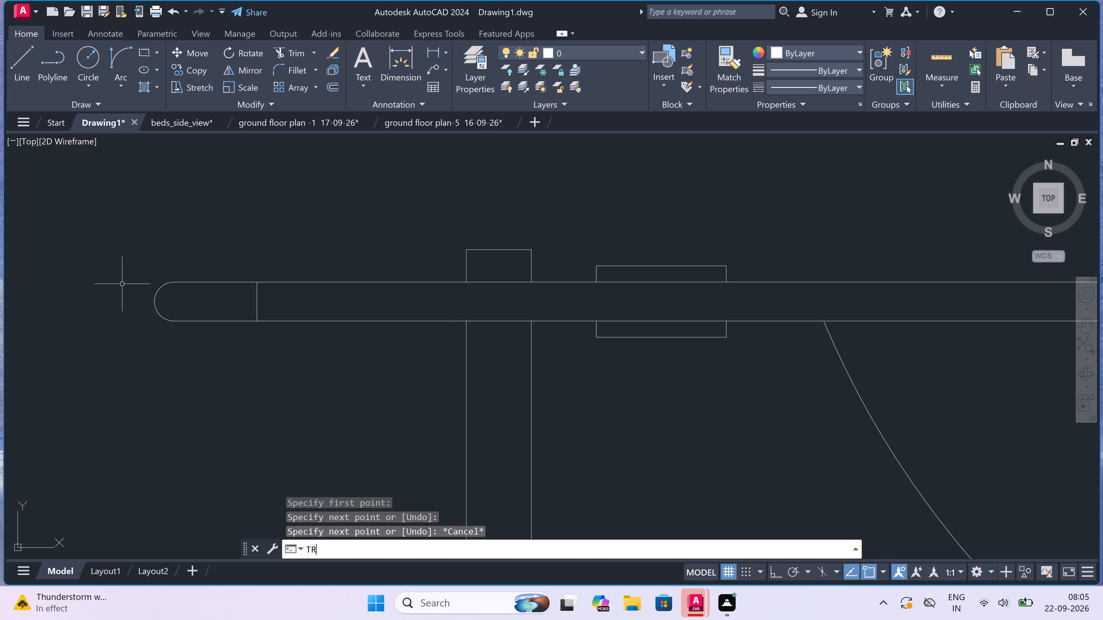
click(192, 253)
click(203, 333)
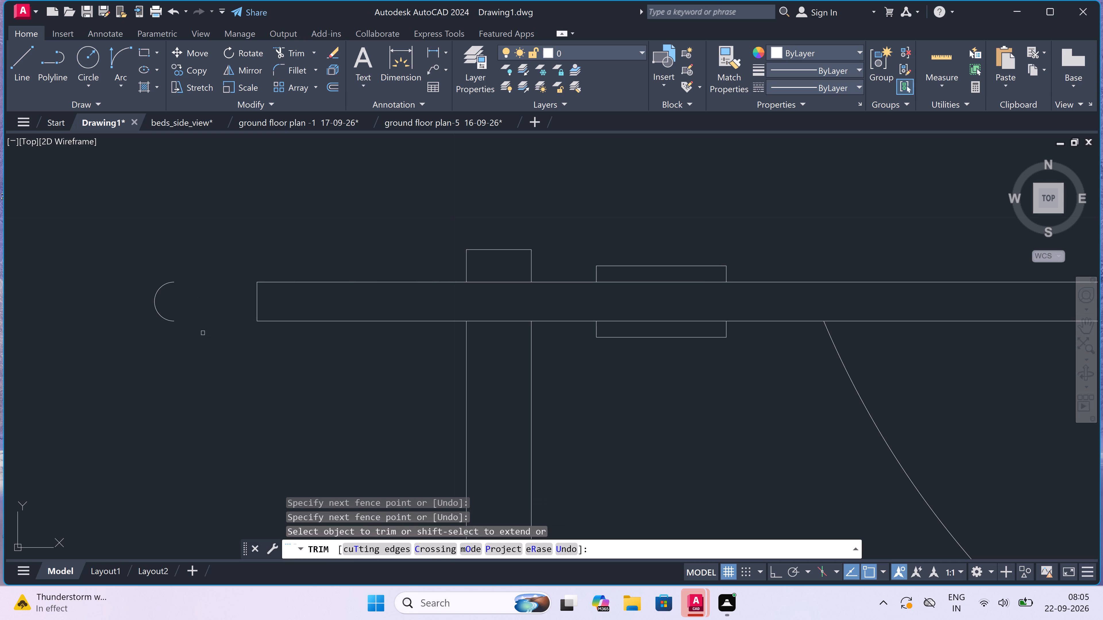
key(Escape)
click(209, 299)
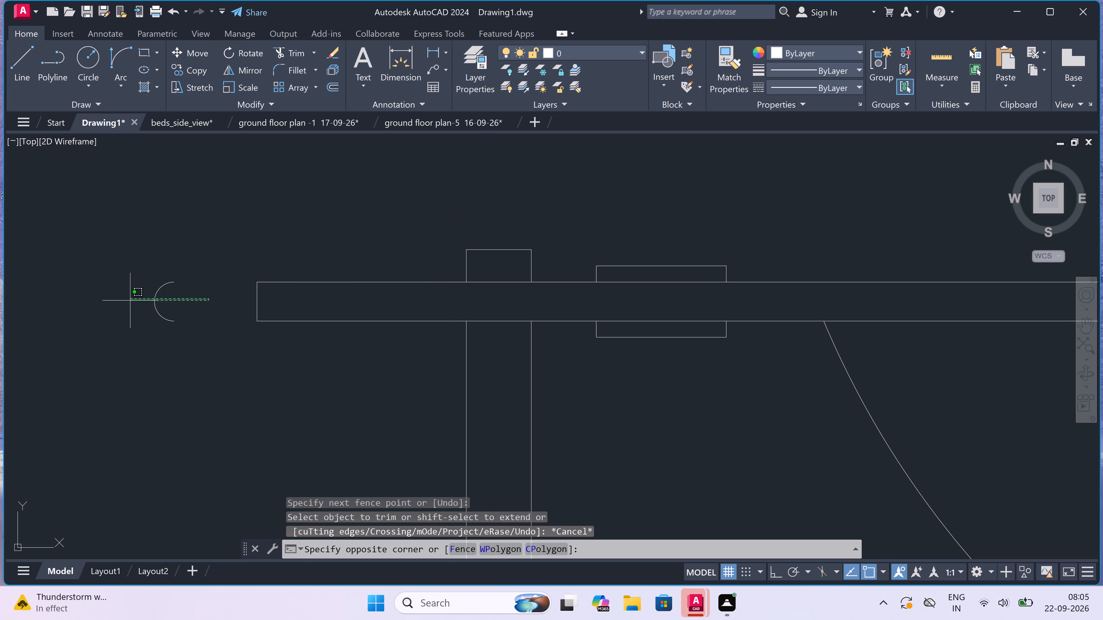
drag(126, 313, 129, 319)
key(Delete)
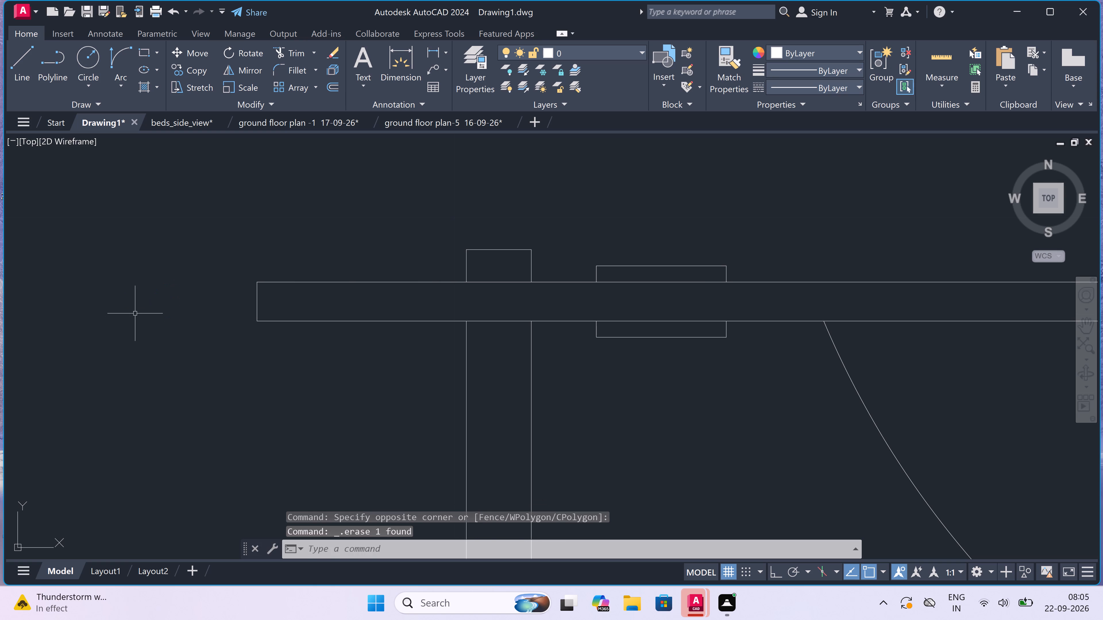
Copy the whole upper-floor sink horizontally, placing the copy's countertop end against the opposite face of the central partition wall.
scroll(292, 278, down, 6)
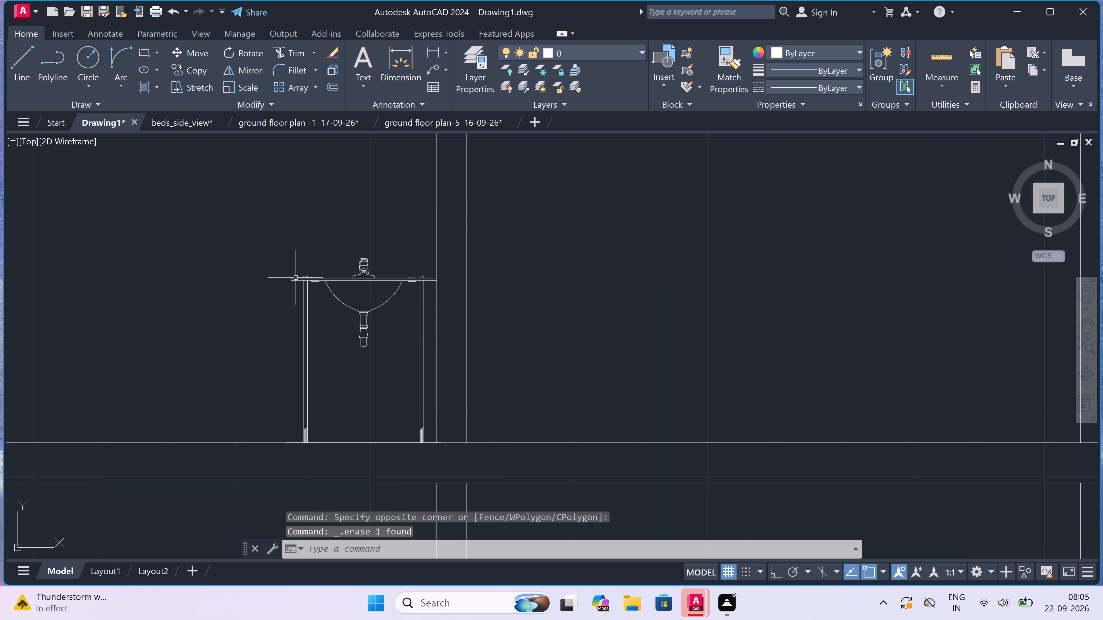
click(429, 271)
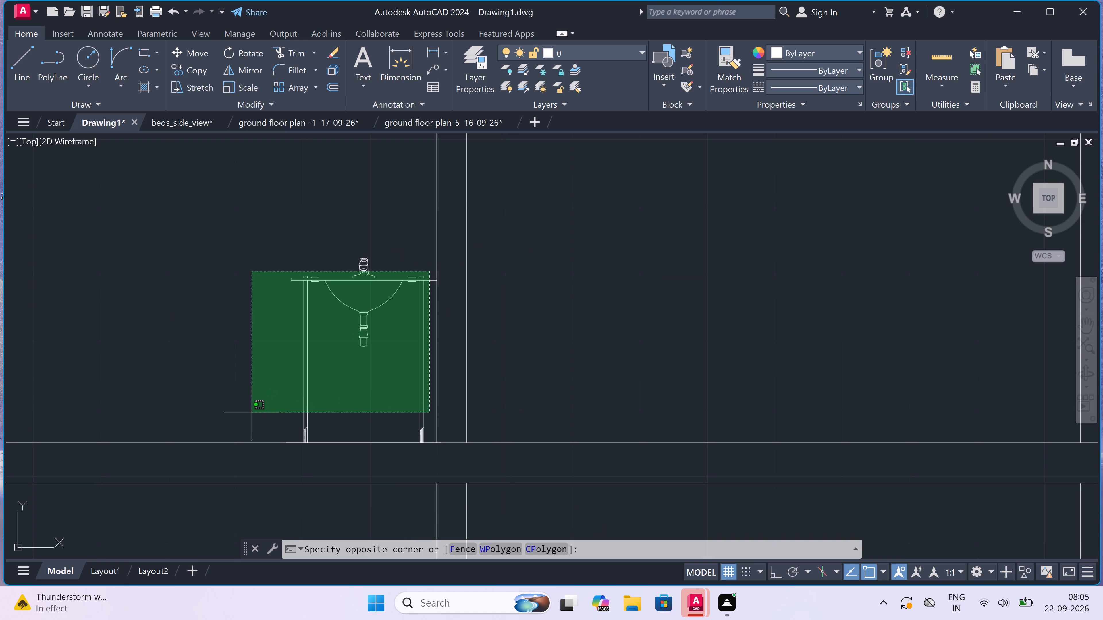
scroll(250, 420, up, 3)
scroll(257, 435, down, 2)
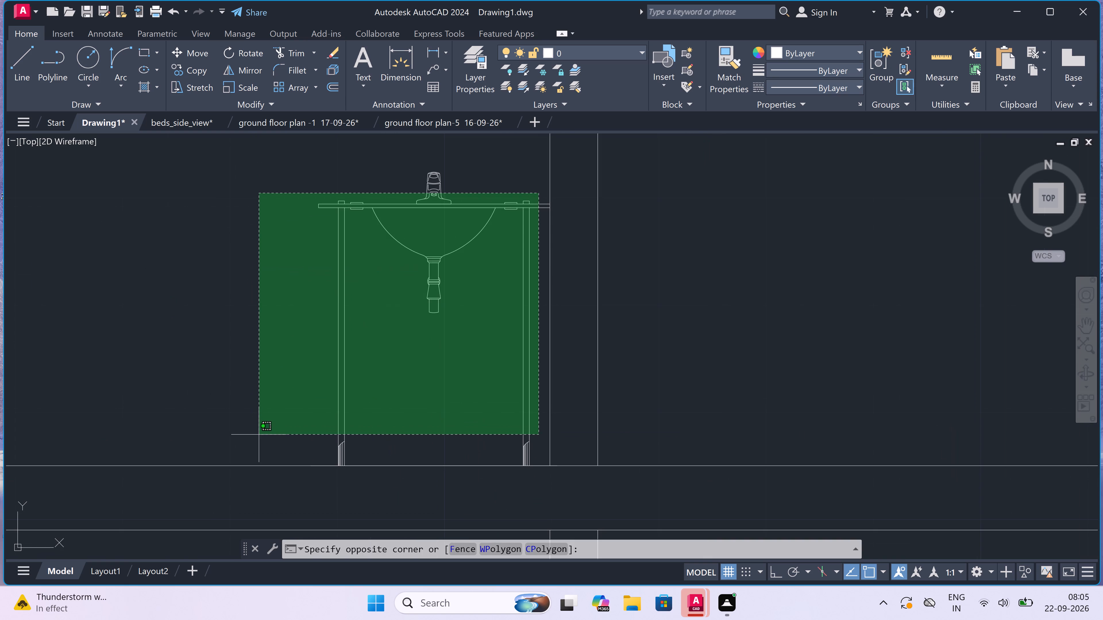
scroll(266, 463, up, 3)
click(273, 457)
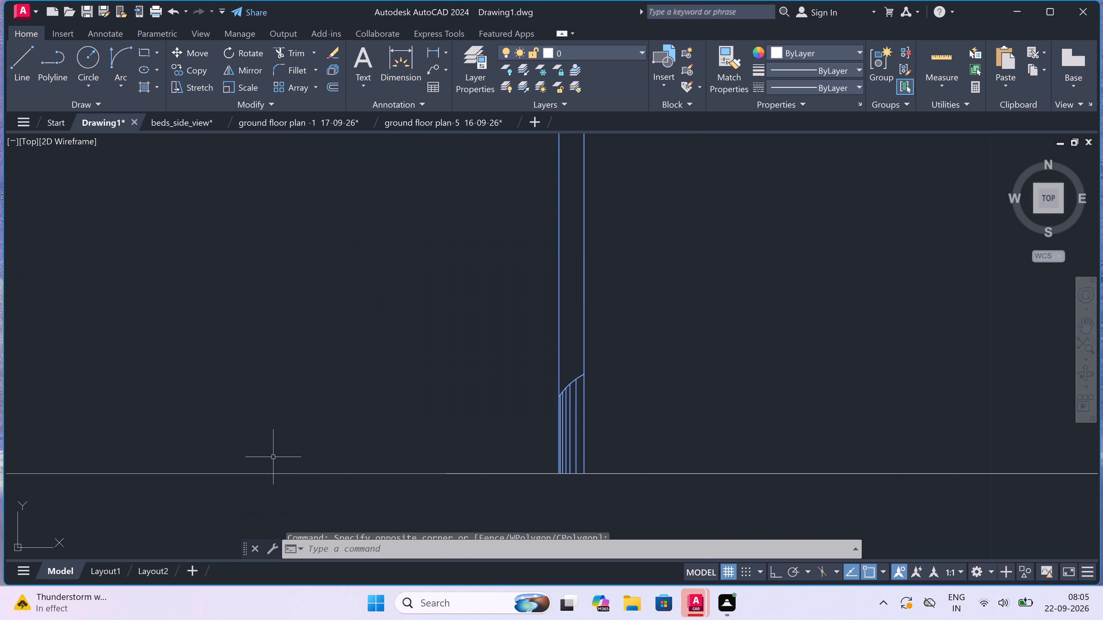
scroll(273, 457, down, 4)
scroll(332, 313, up, 1)
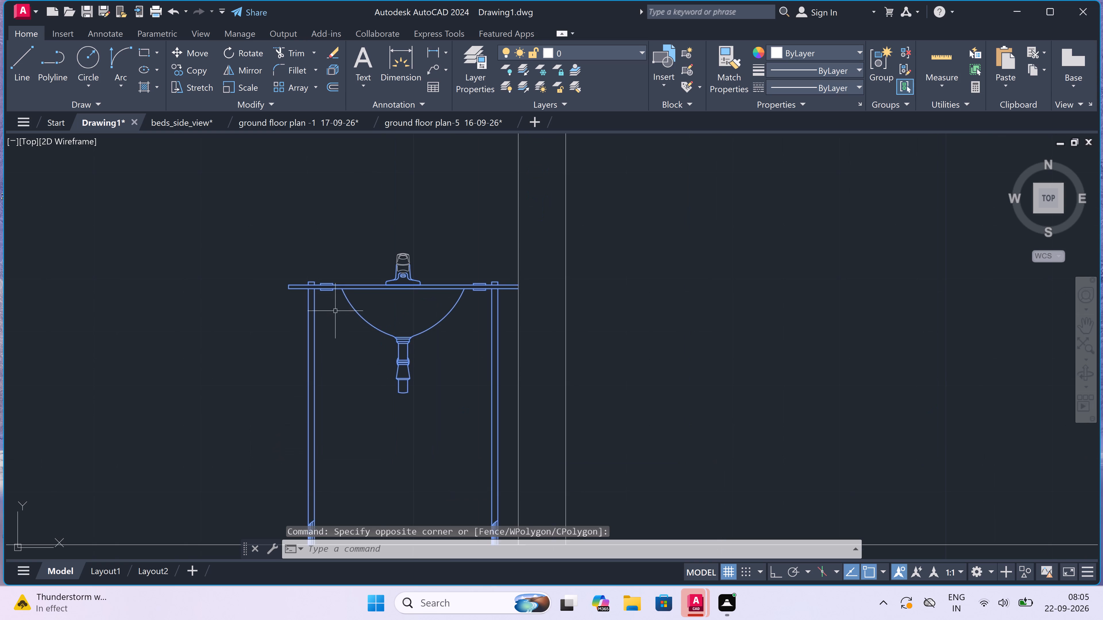
click(402, 258)
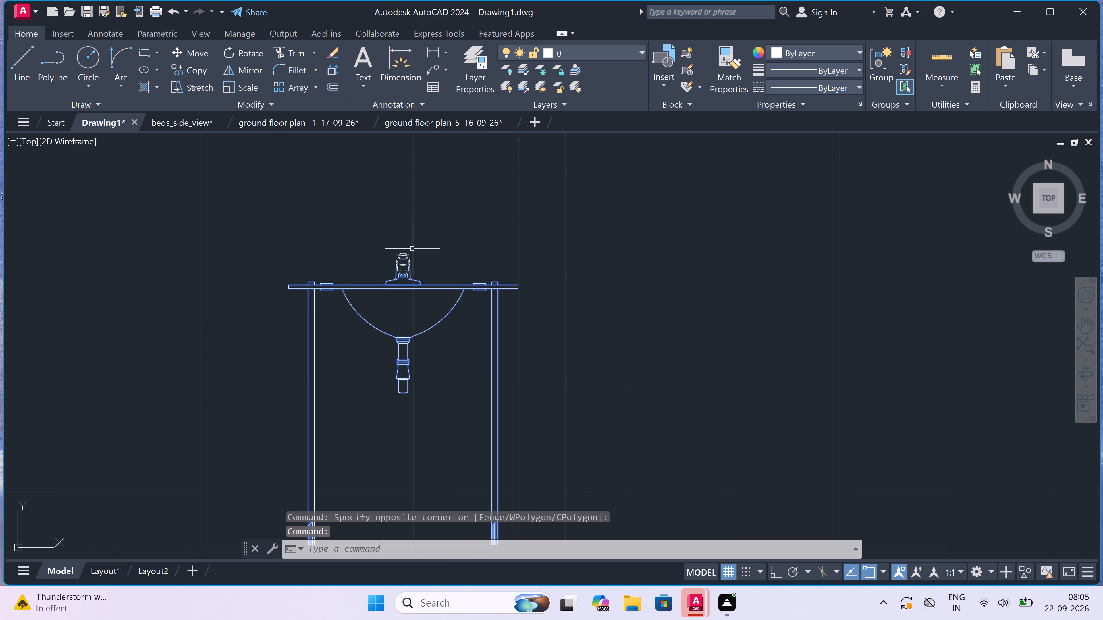
drag(414, 246, 408, 257)
click(358, 319)
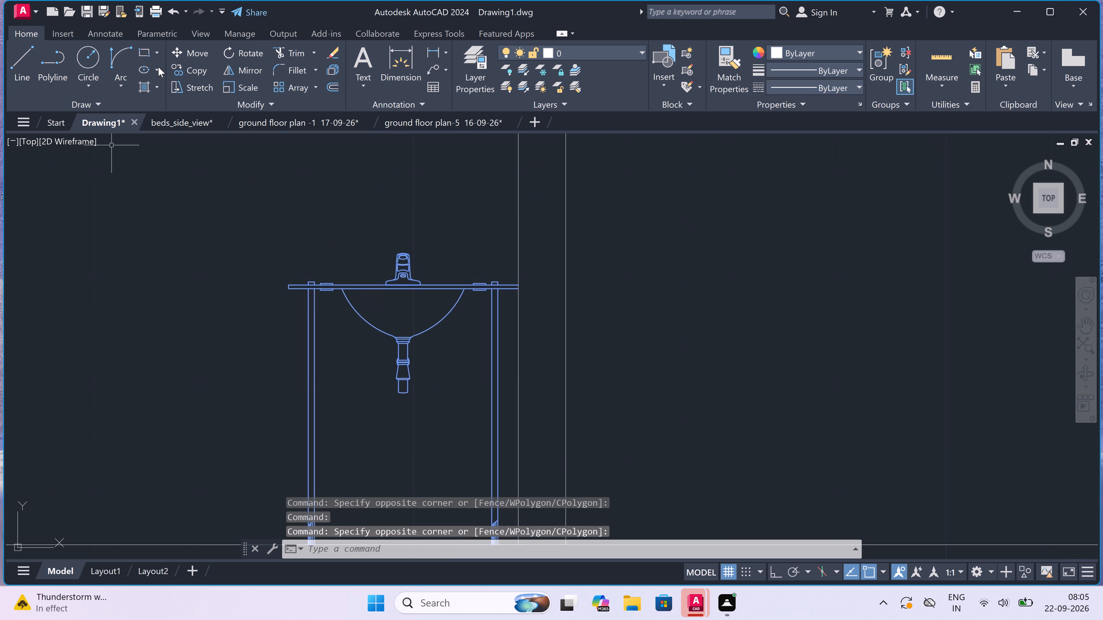
click(179, 67)
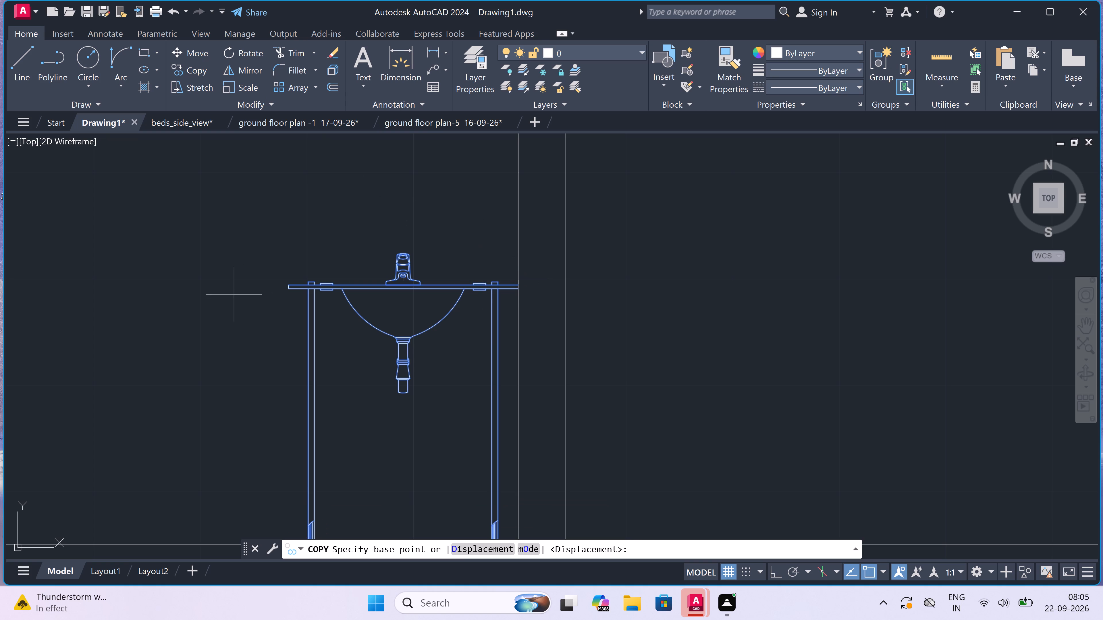
scroll(226, 291, up, 2)
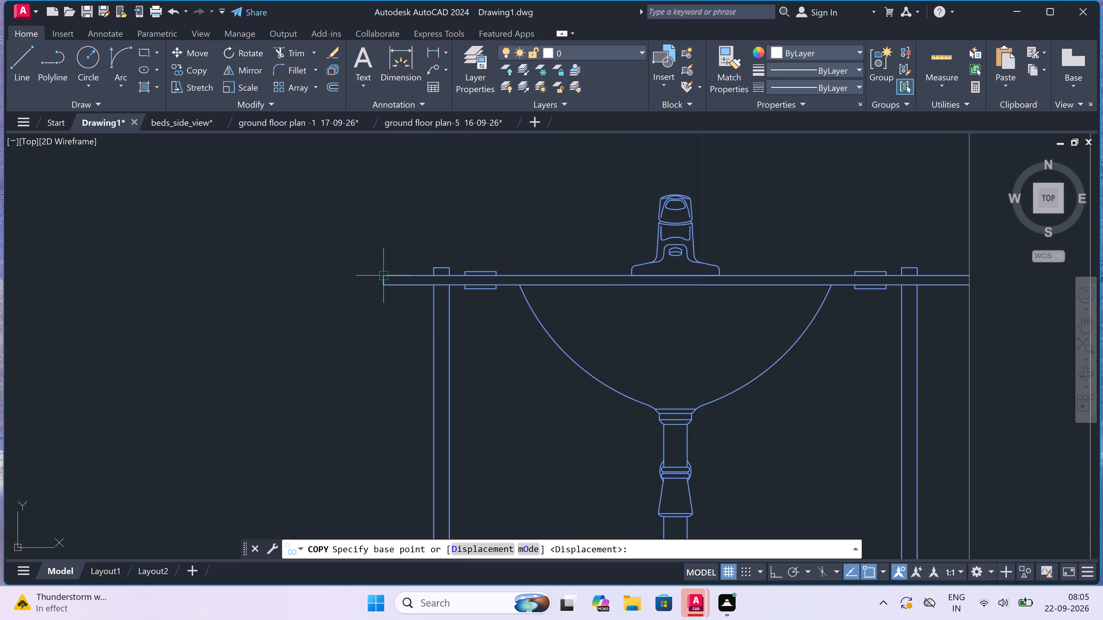
drag(381, 275, 384, 274)
scroll(487, 265, down, 2)
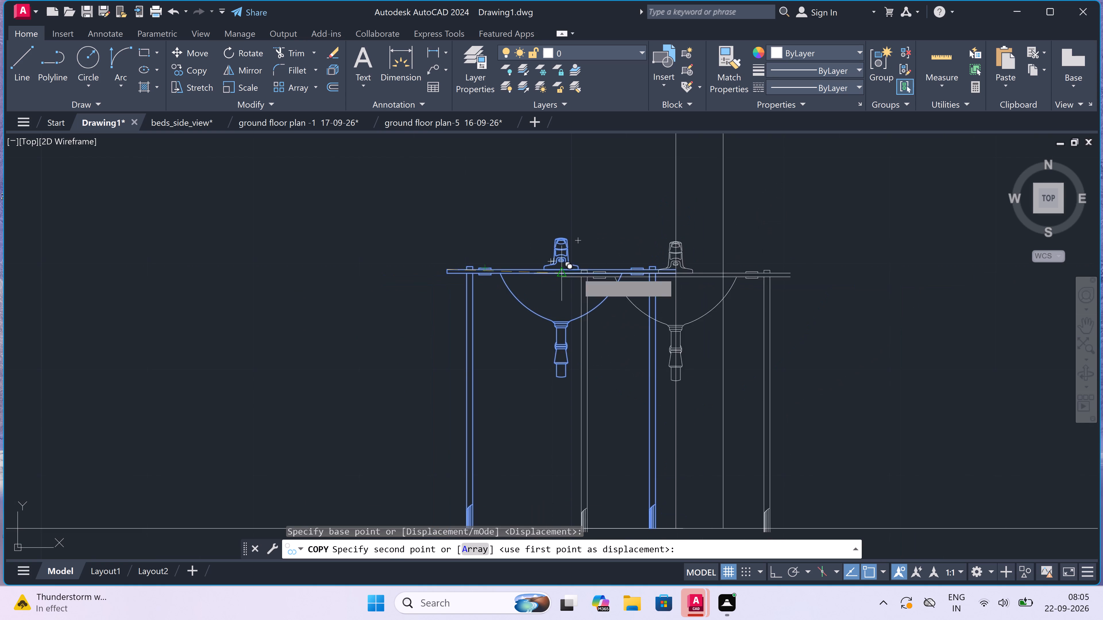
key(F8)
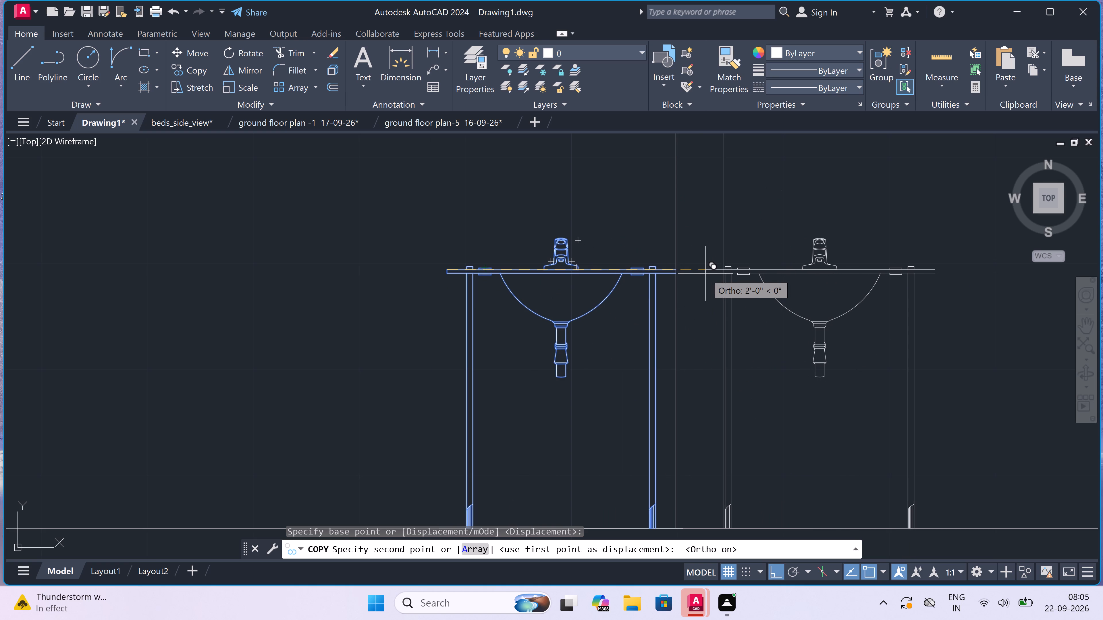
scroll(707, 273, up, 2)
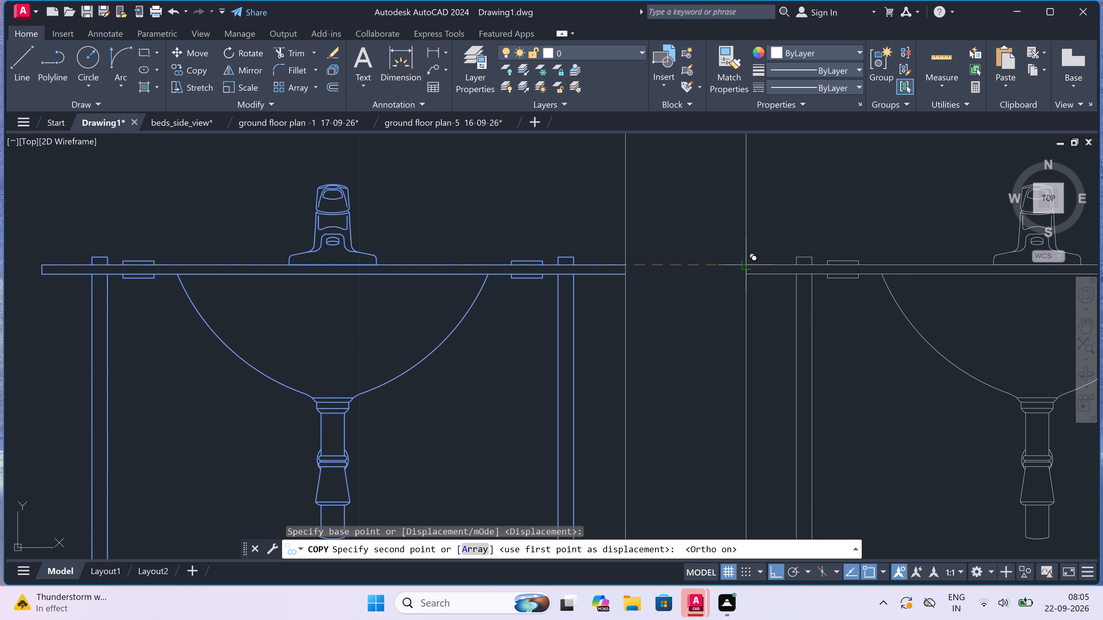
click(746, 263)
key(Escape)
Copy the SINK label and its vertical leader line to just above each of the two upper-floor sinks in Section-AA.
scroll(527, 279, down, 1)
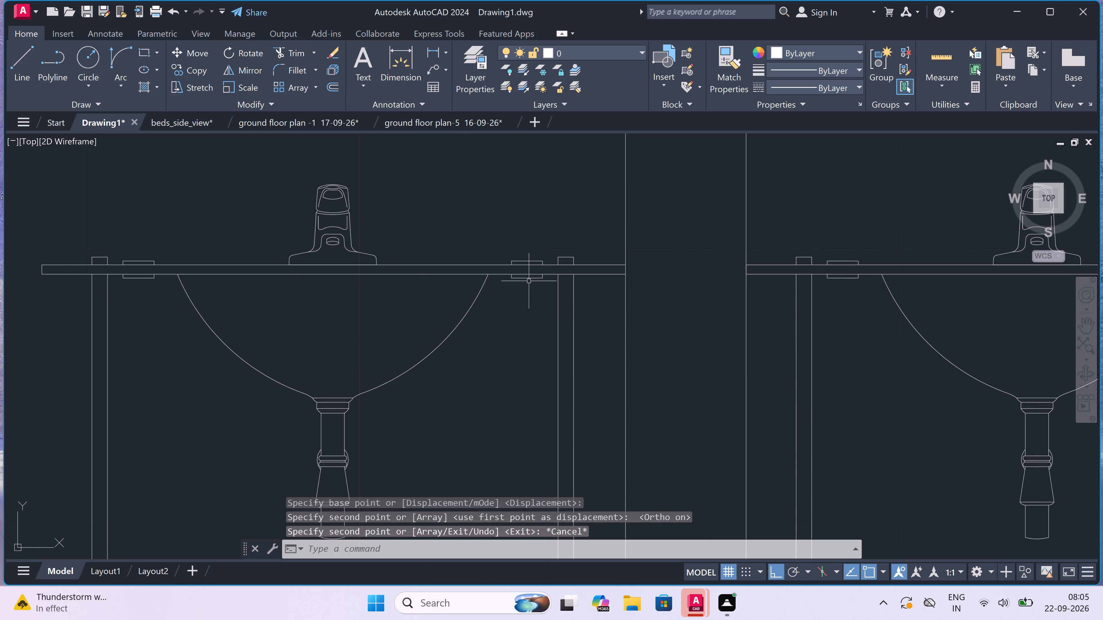
scroll(527, 278, down, 8)
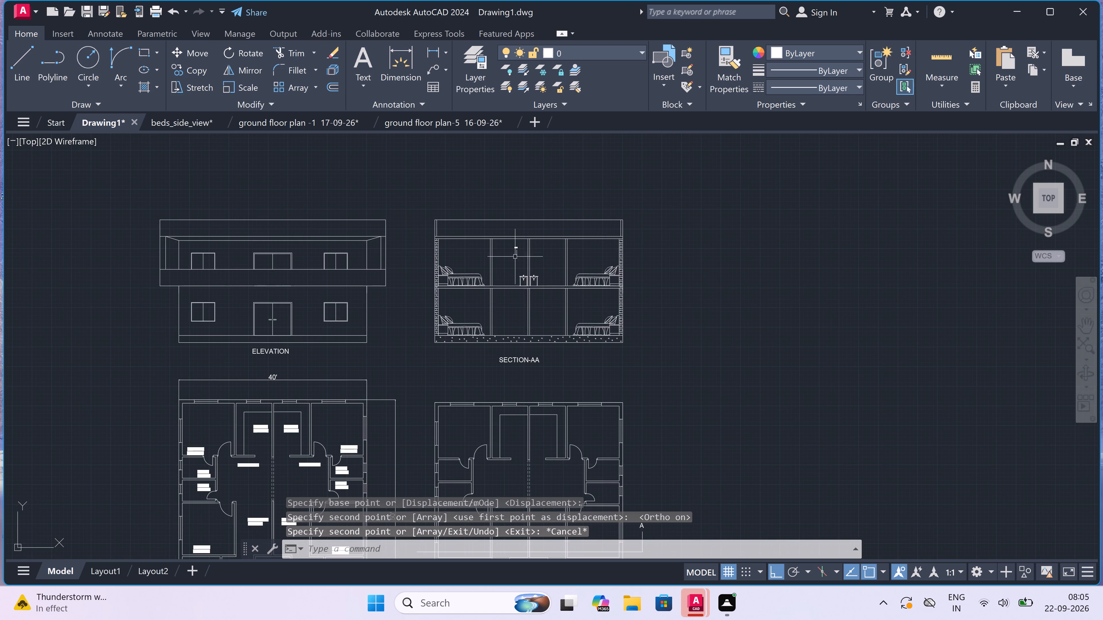
scroll(513, 249, up, 3)
drag(535, 231, 527, 240)
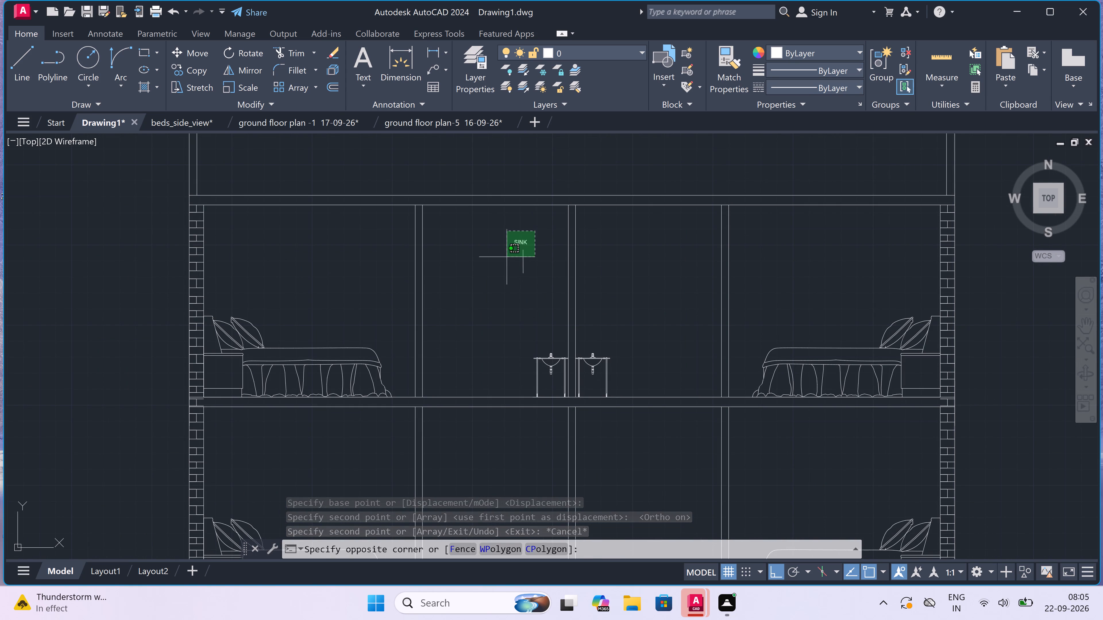
drag(501, 264, 500, 273)
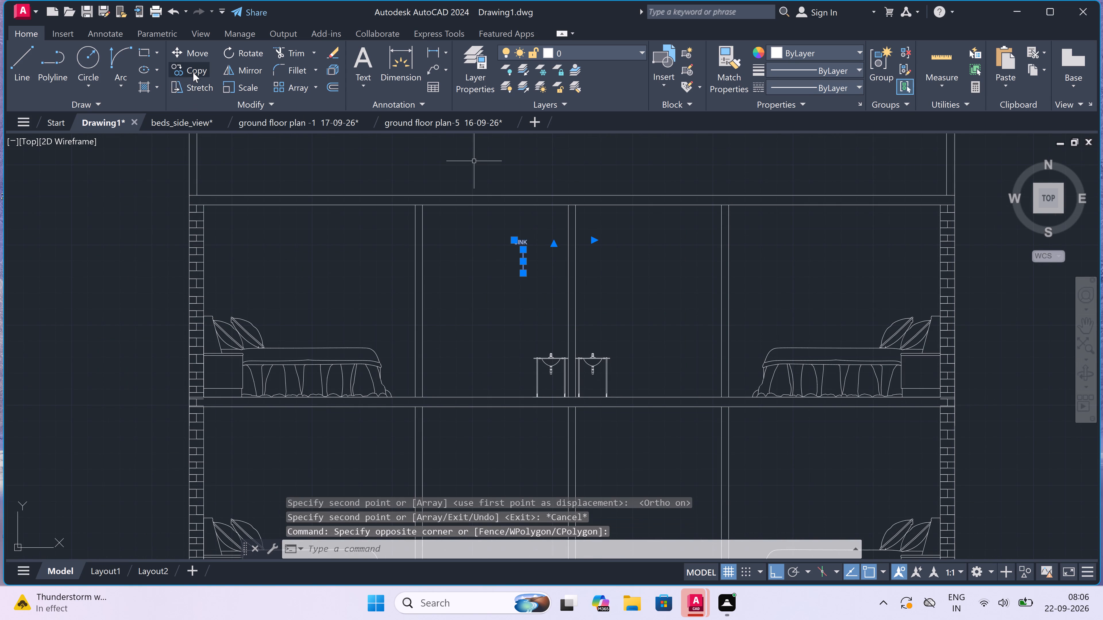
drag(193, 72, 197, 74)
scroll(496, 266, up, 3)
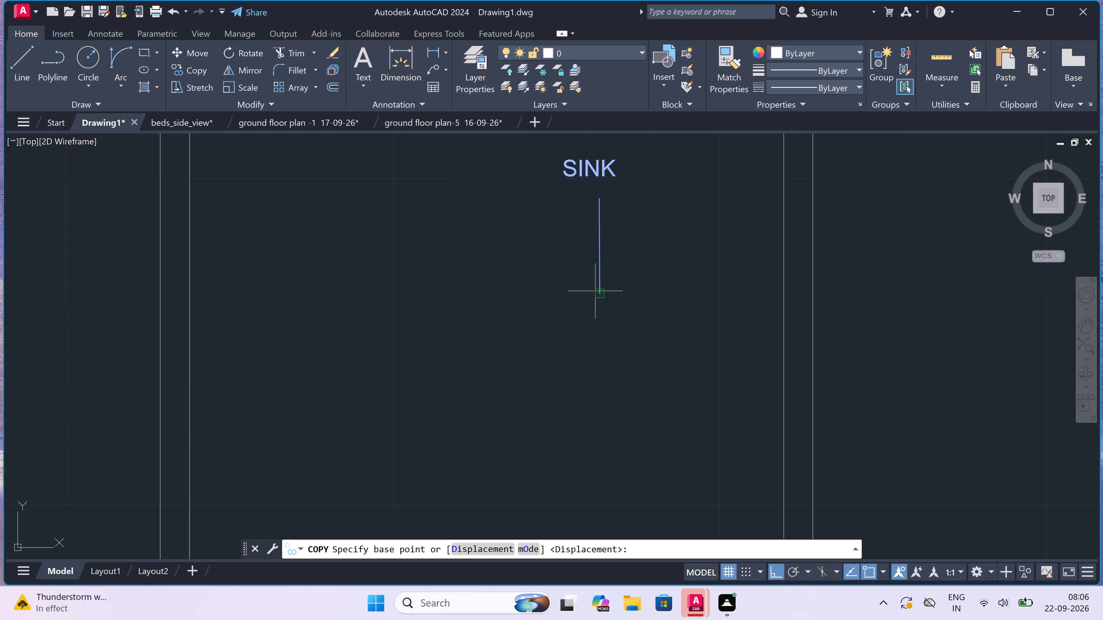
click(597, 291)
scroll(636, 398, down, 3)
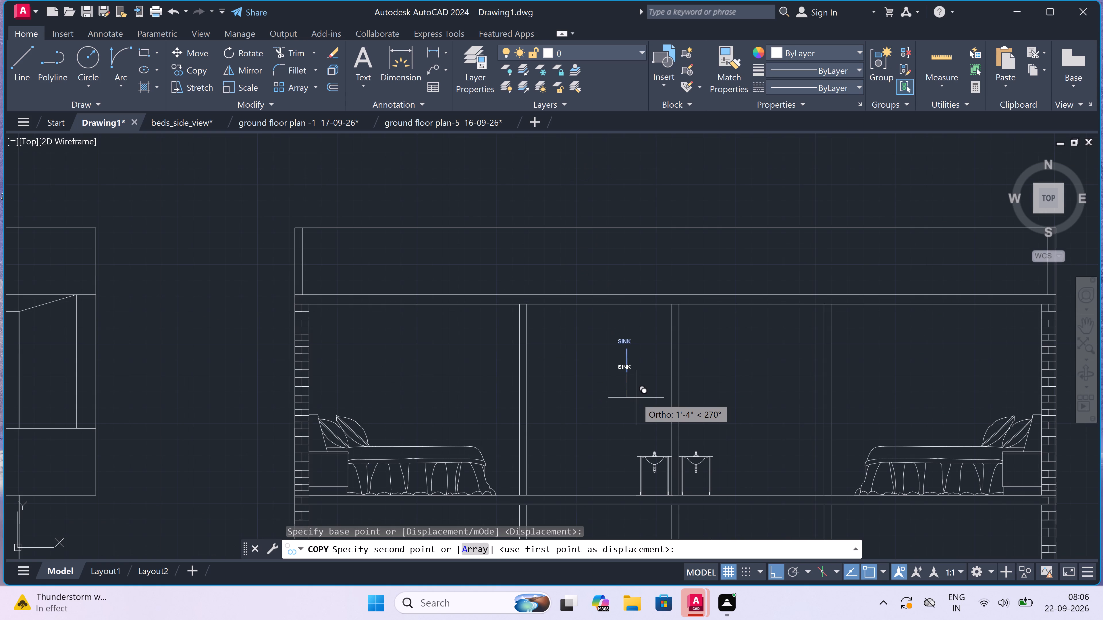
key(F8)
scroll(665, 444, up, 2)
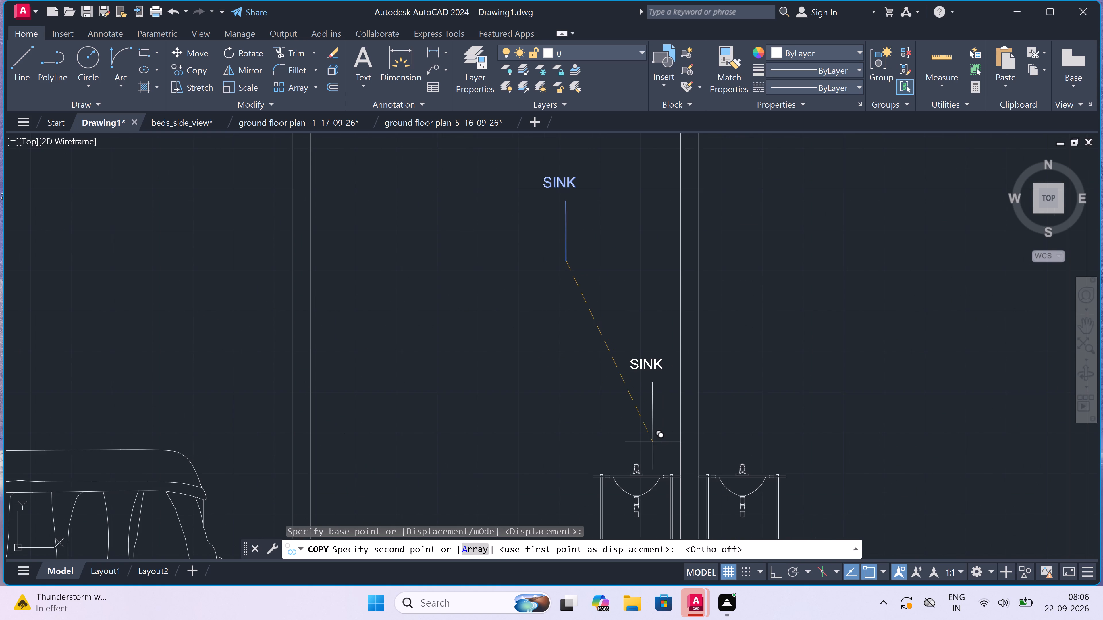
click(651, 467)
scroll(721, 469, up, 3)
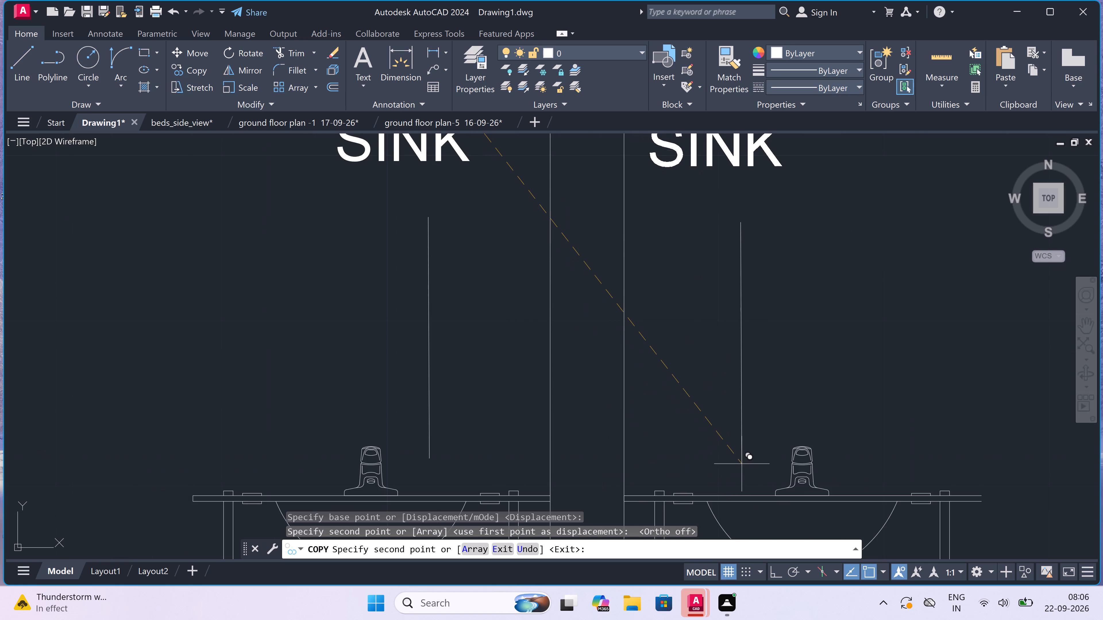
click(749, 470)
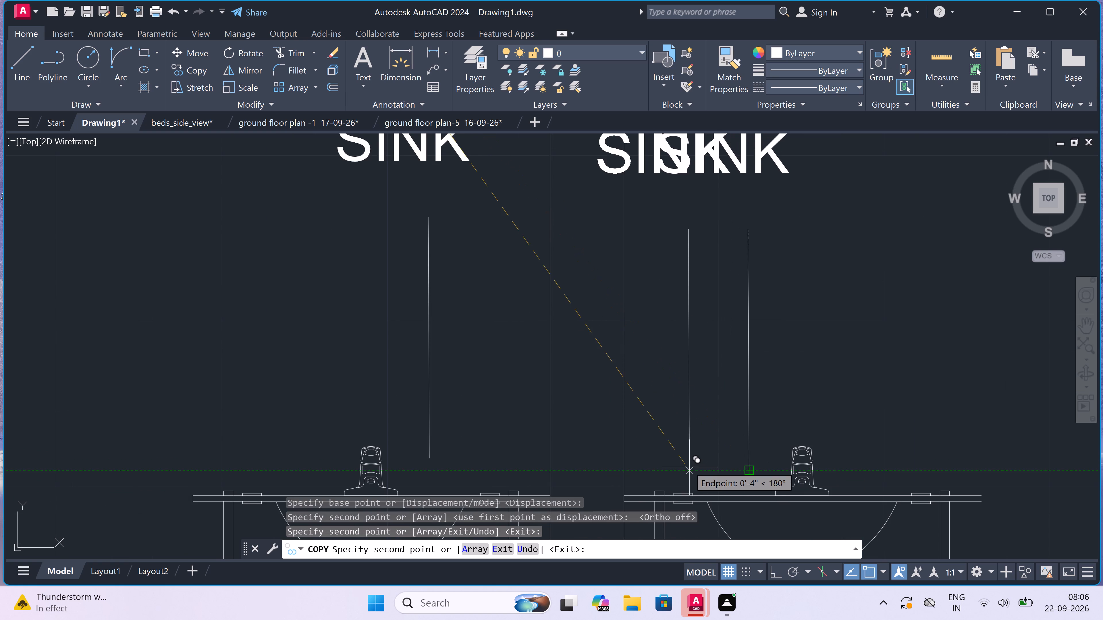
key(Escape)
Erase the original SINK label and leader line higher up in the upper-floor room.
scroll(643, 396, down, 5)
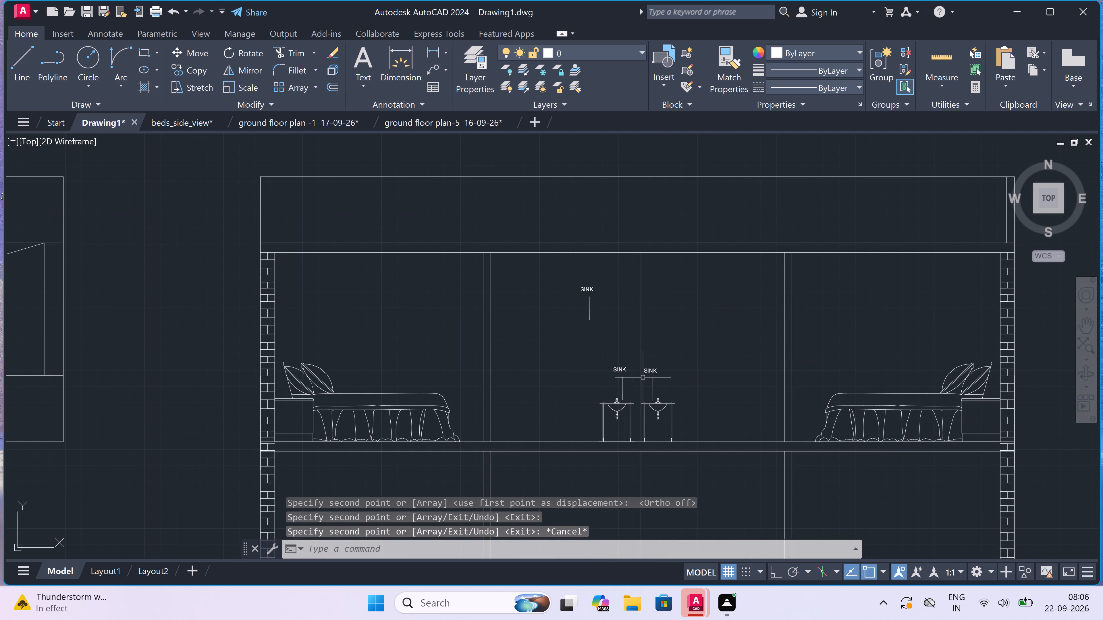
click(610, 278)
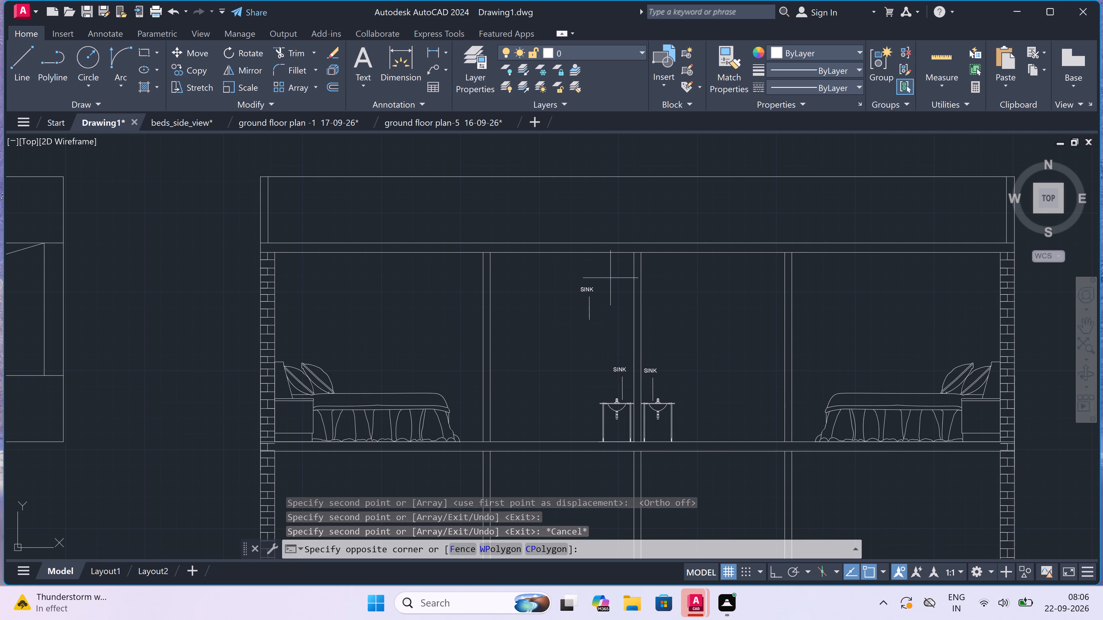
click(522, 336)
key(Delete)
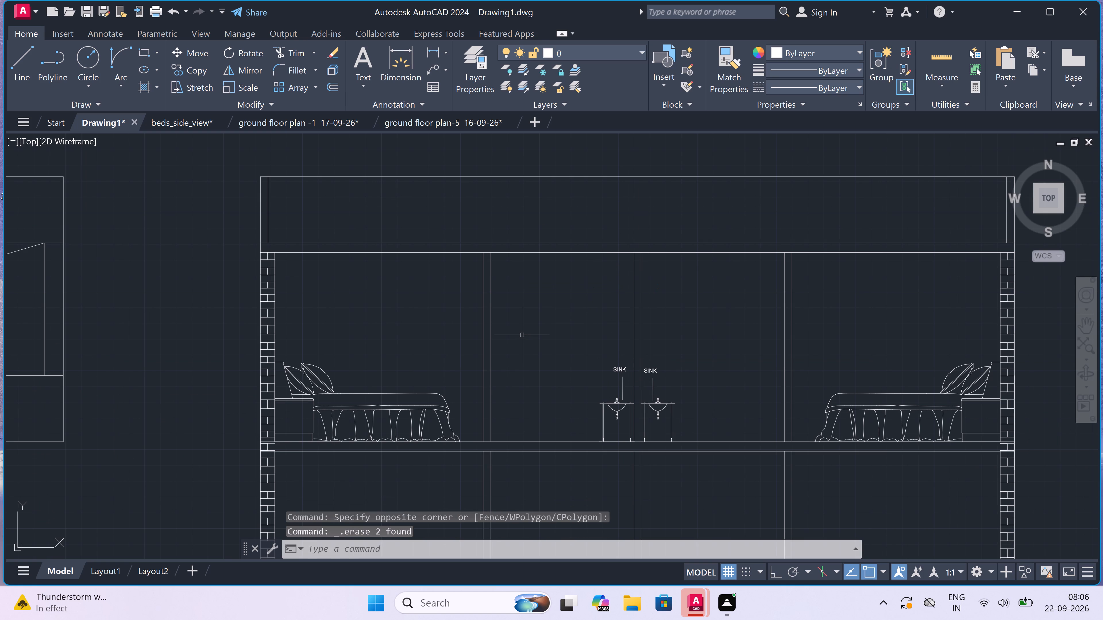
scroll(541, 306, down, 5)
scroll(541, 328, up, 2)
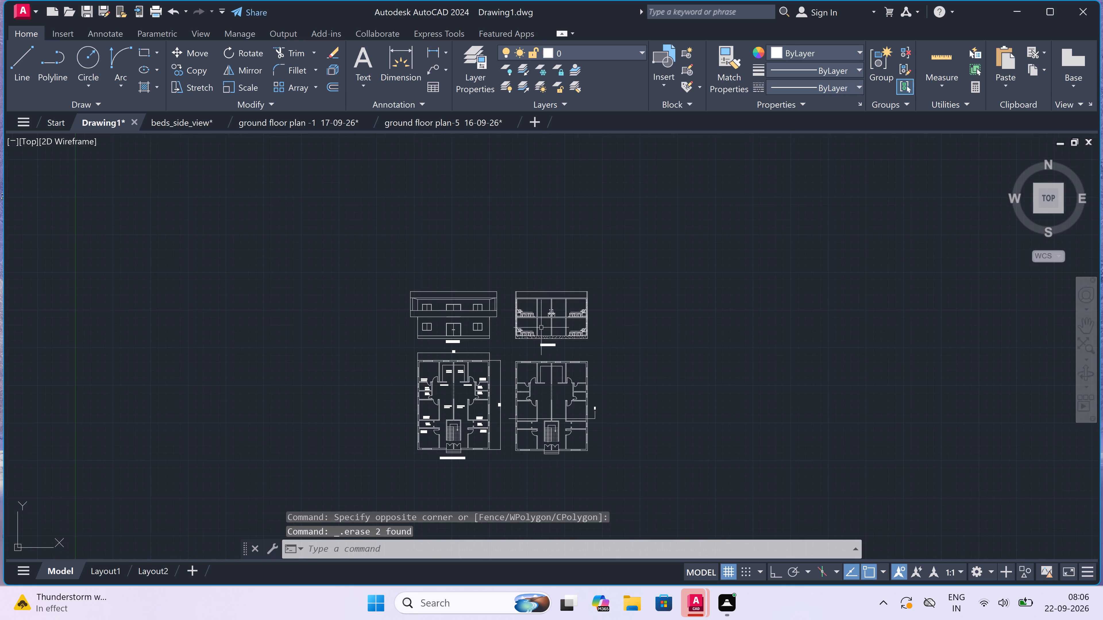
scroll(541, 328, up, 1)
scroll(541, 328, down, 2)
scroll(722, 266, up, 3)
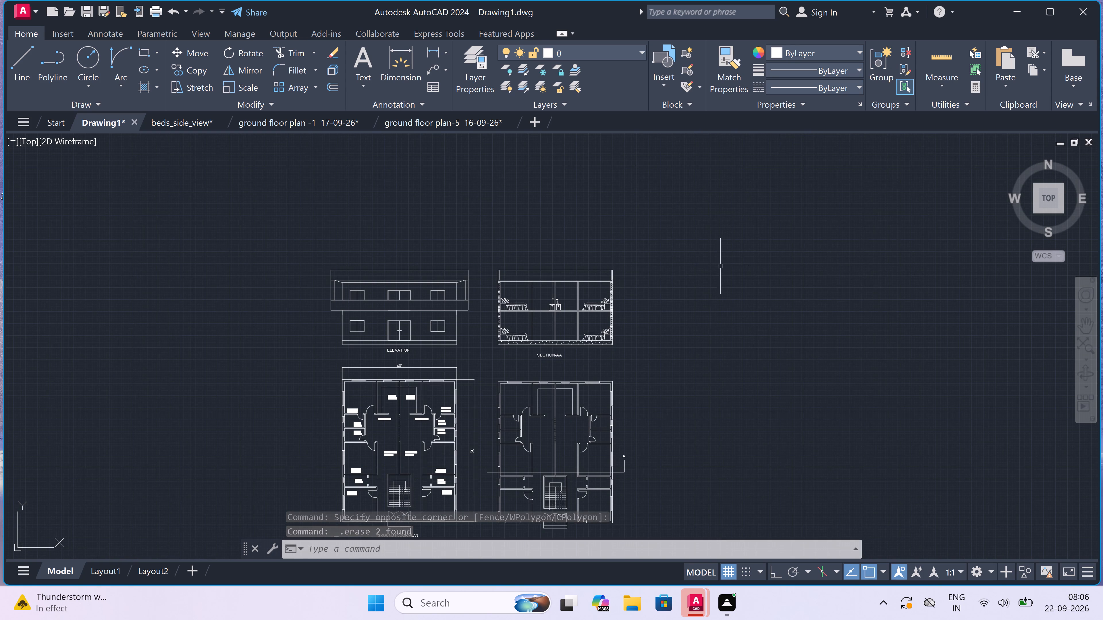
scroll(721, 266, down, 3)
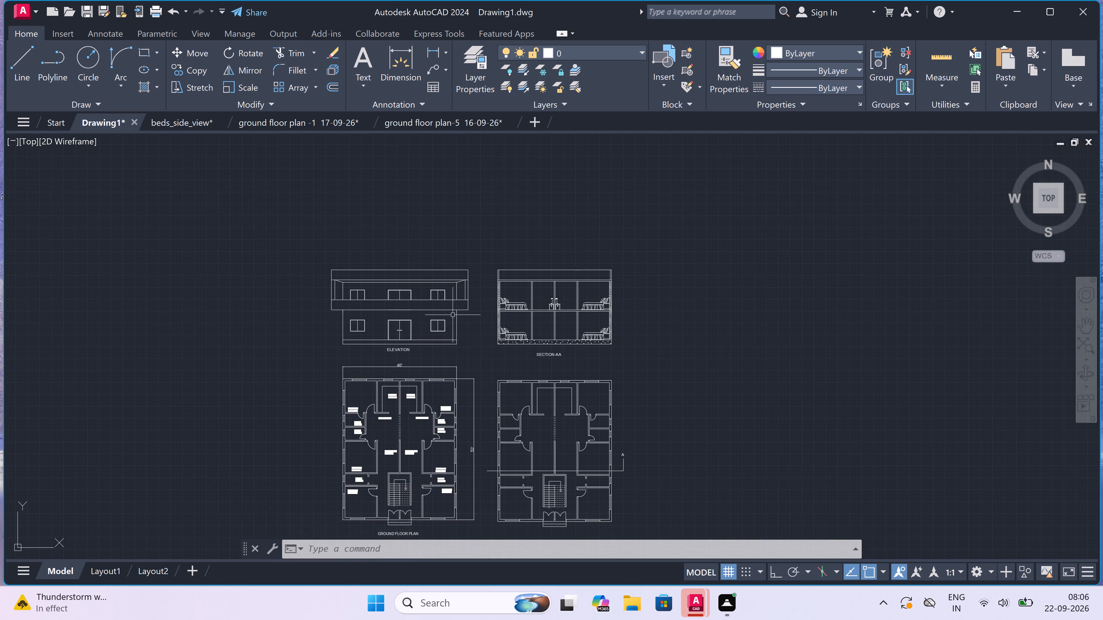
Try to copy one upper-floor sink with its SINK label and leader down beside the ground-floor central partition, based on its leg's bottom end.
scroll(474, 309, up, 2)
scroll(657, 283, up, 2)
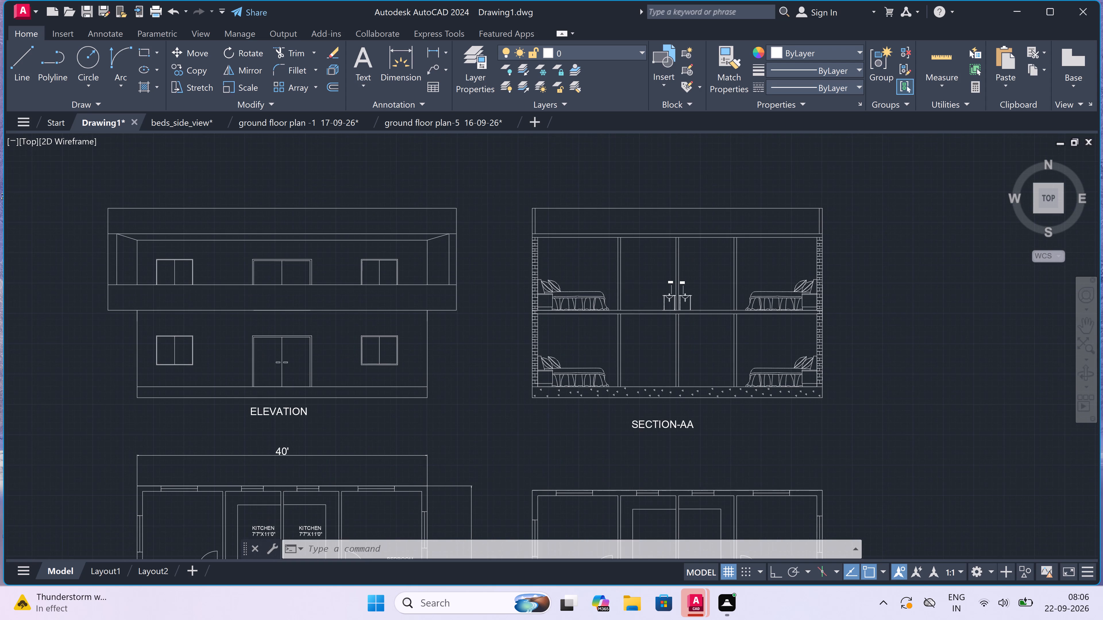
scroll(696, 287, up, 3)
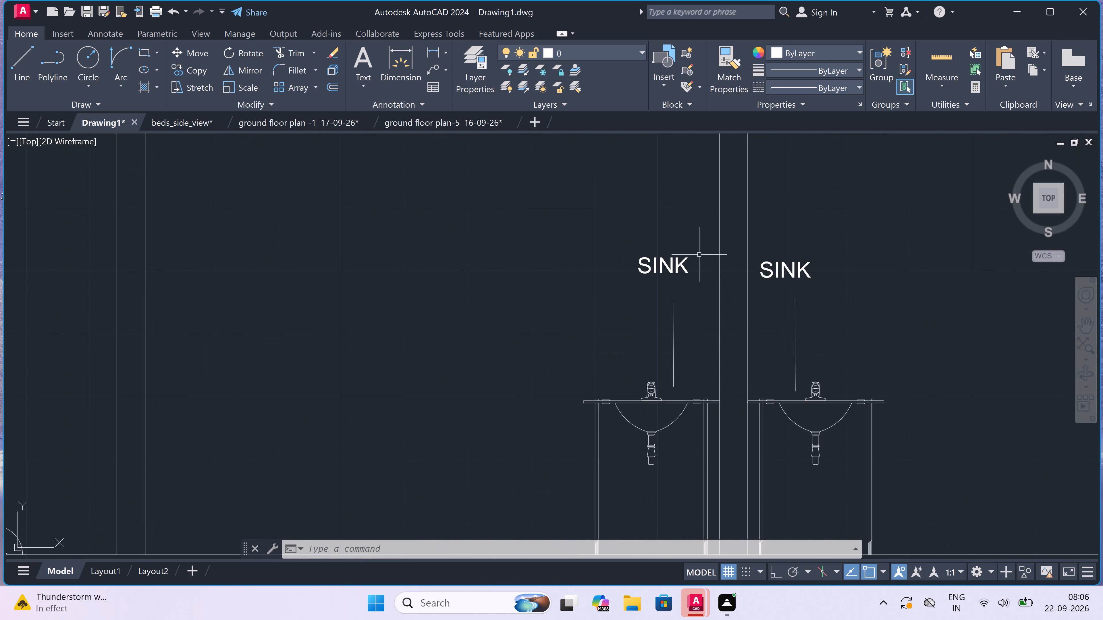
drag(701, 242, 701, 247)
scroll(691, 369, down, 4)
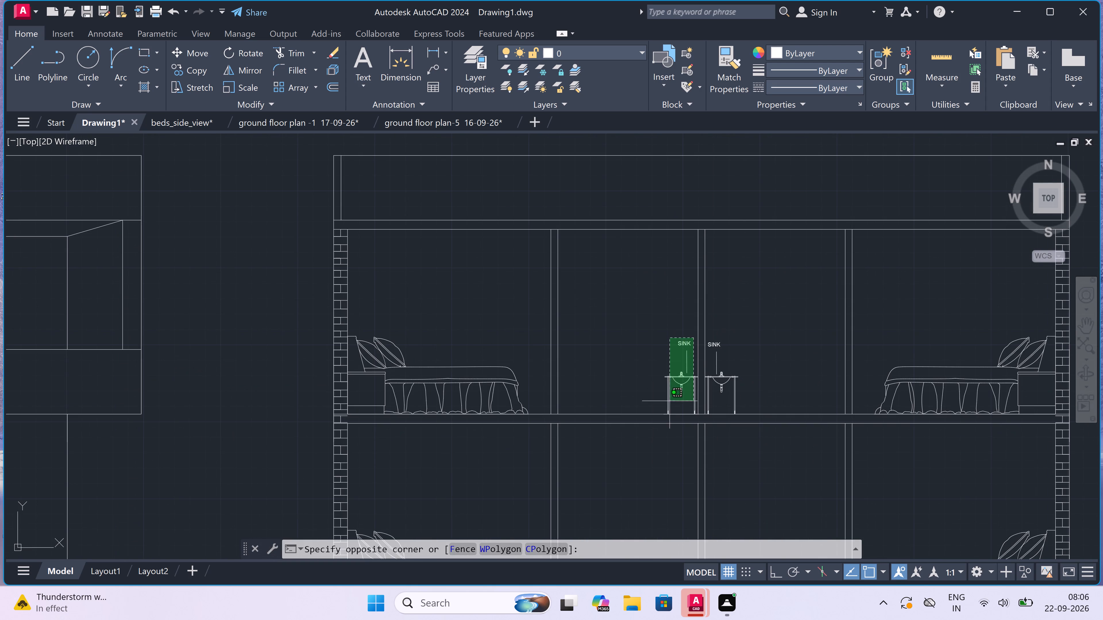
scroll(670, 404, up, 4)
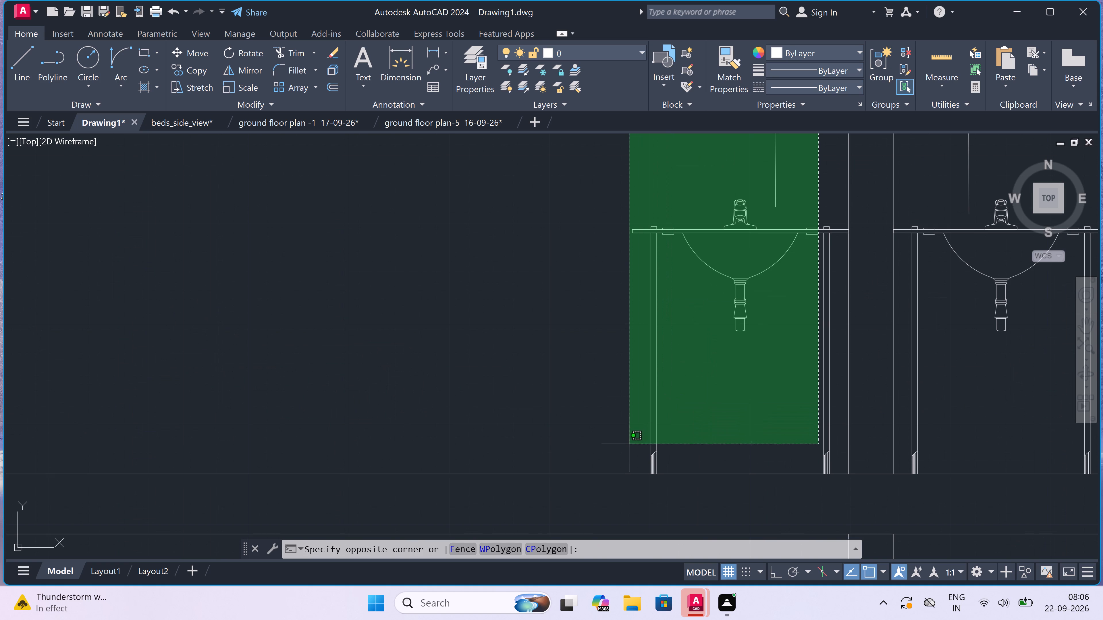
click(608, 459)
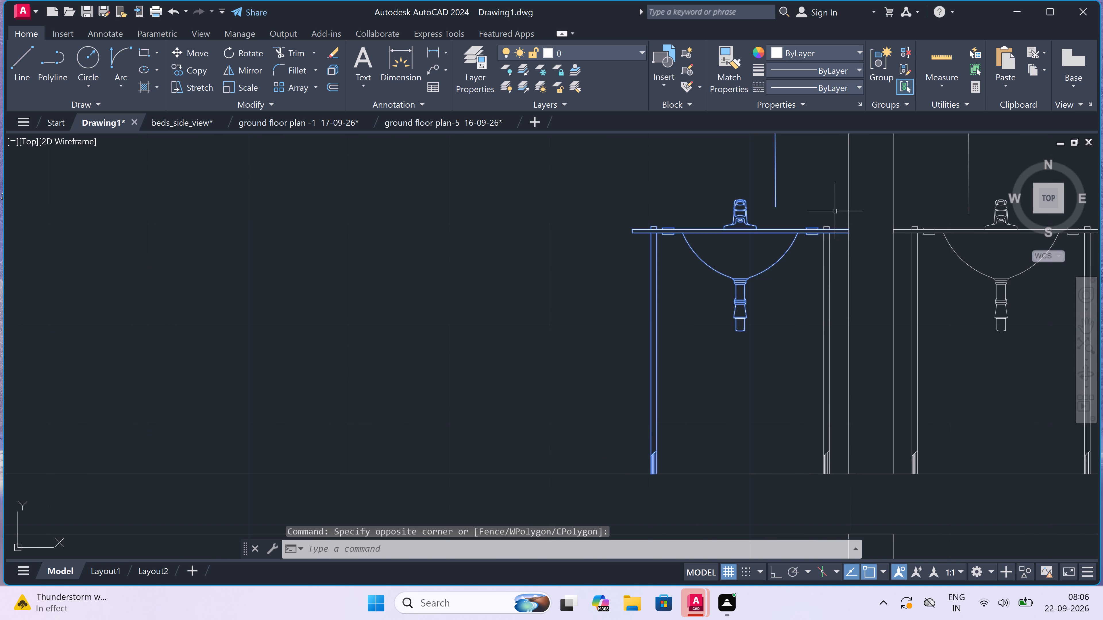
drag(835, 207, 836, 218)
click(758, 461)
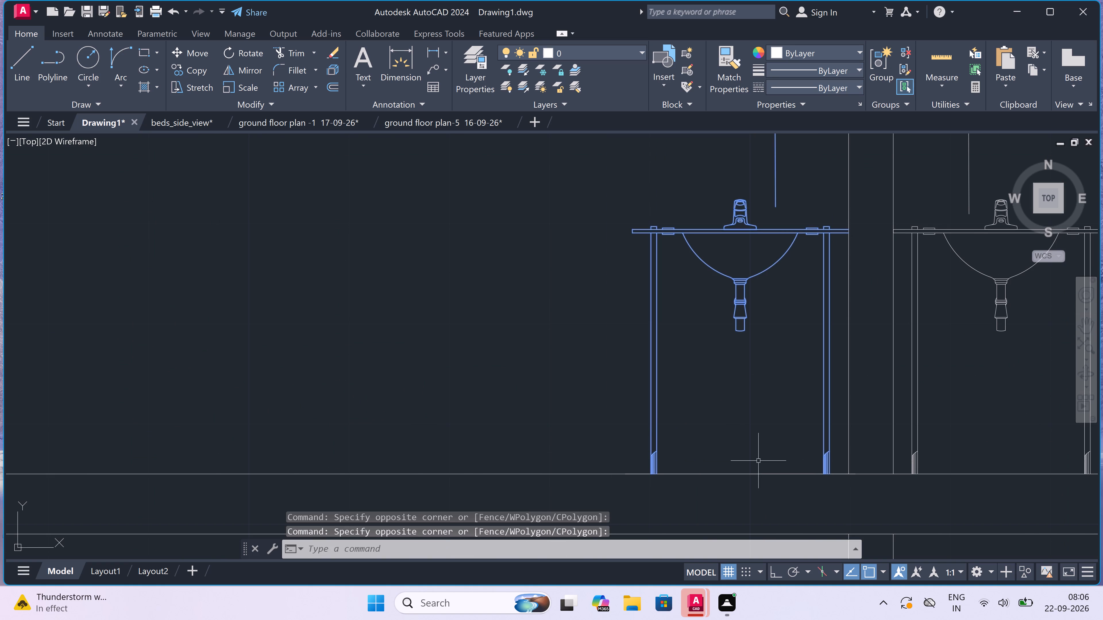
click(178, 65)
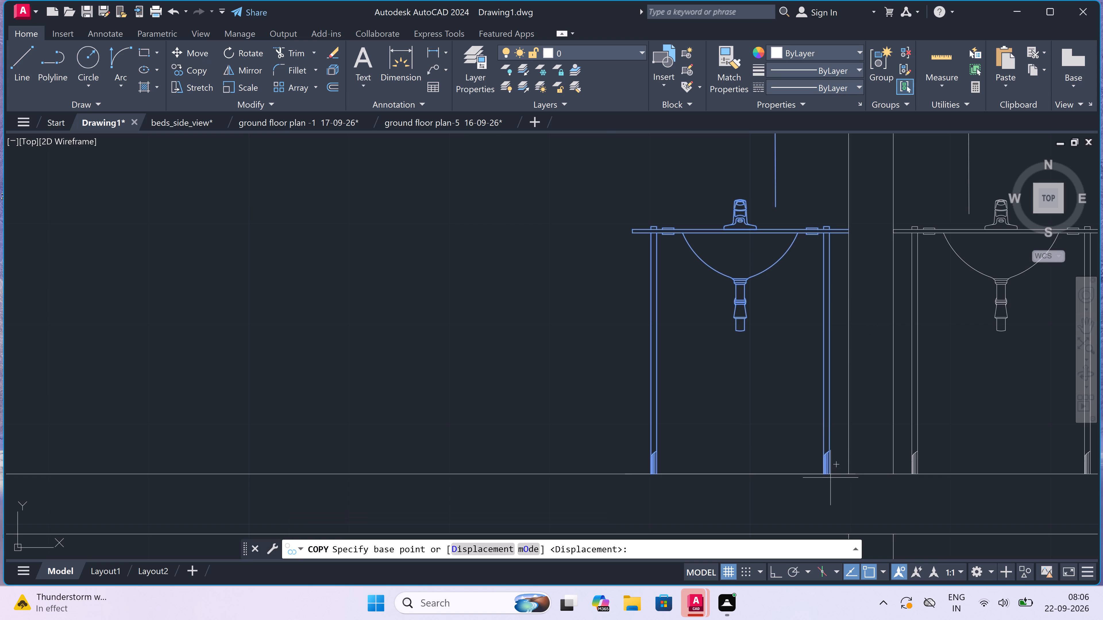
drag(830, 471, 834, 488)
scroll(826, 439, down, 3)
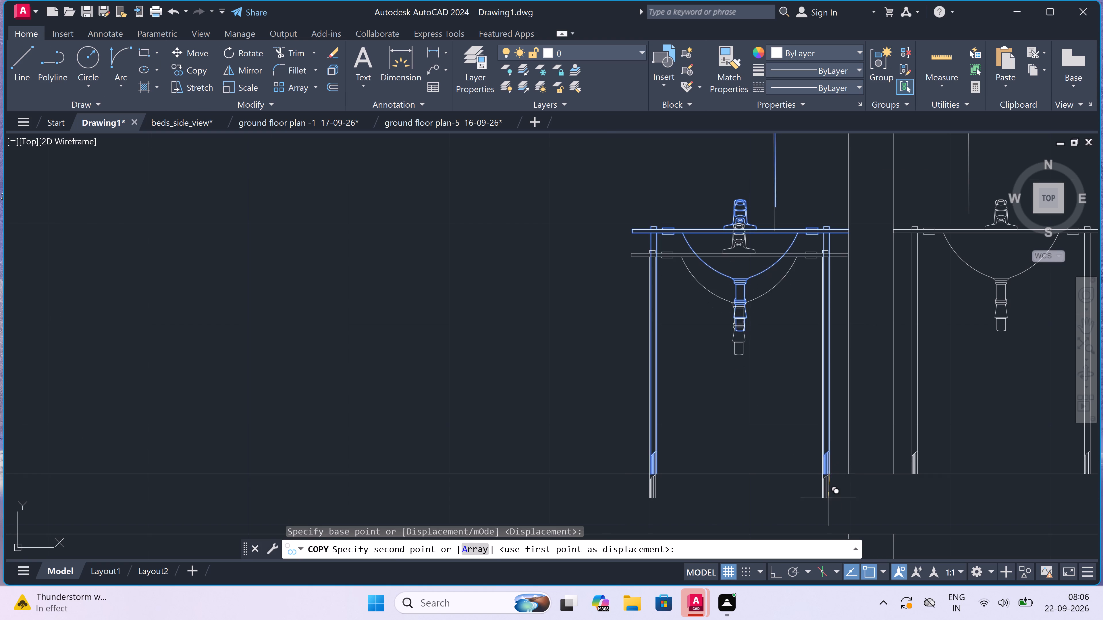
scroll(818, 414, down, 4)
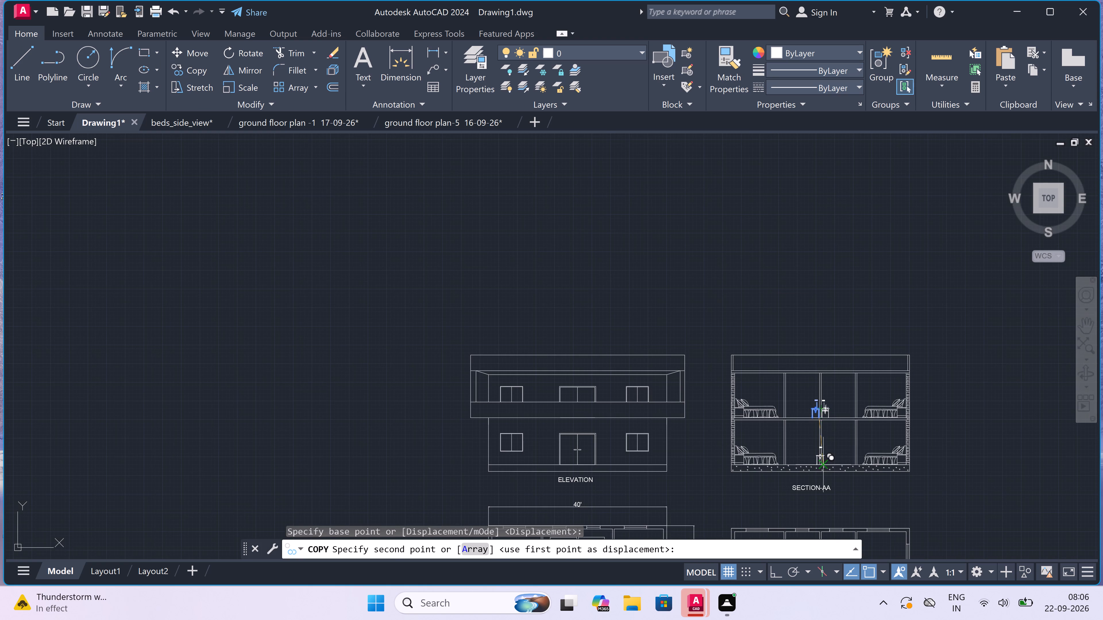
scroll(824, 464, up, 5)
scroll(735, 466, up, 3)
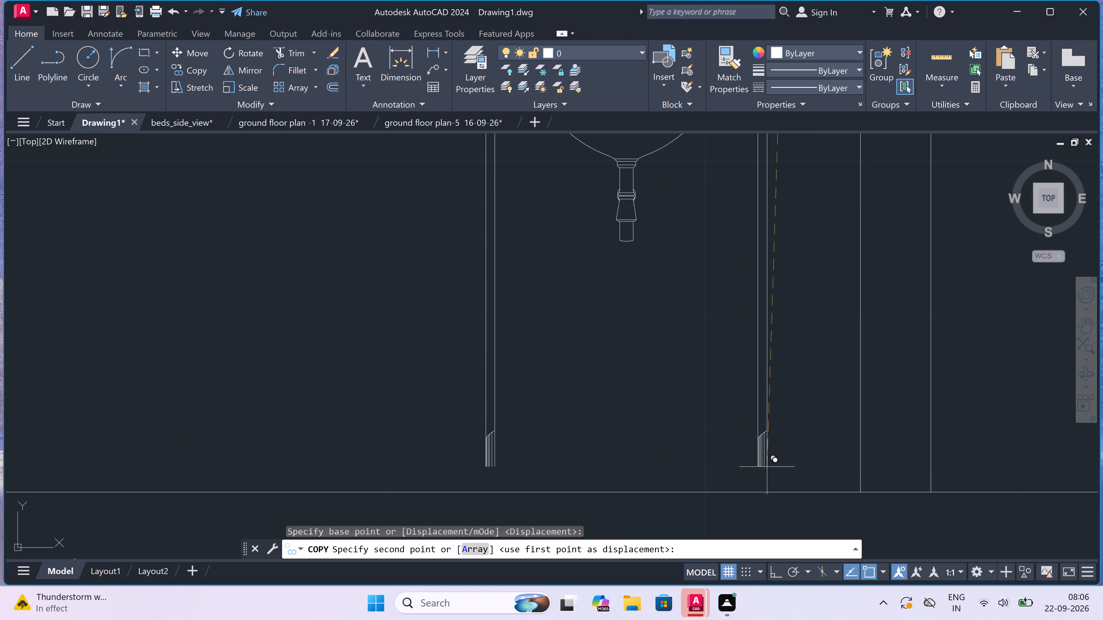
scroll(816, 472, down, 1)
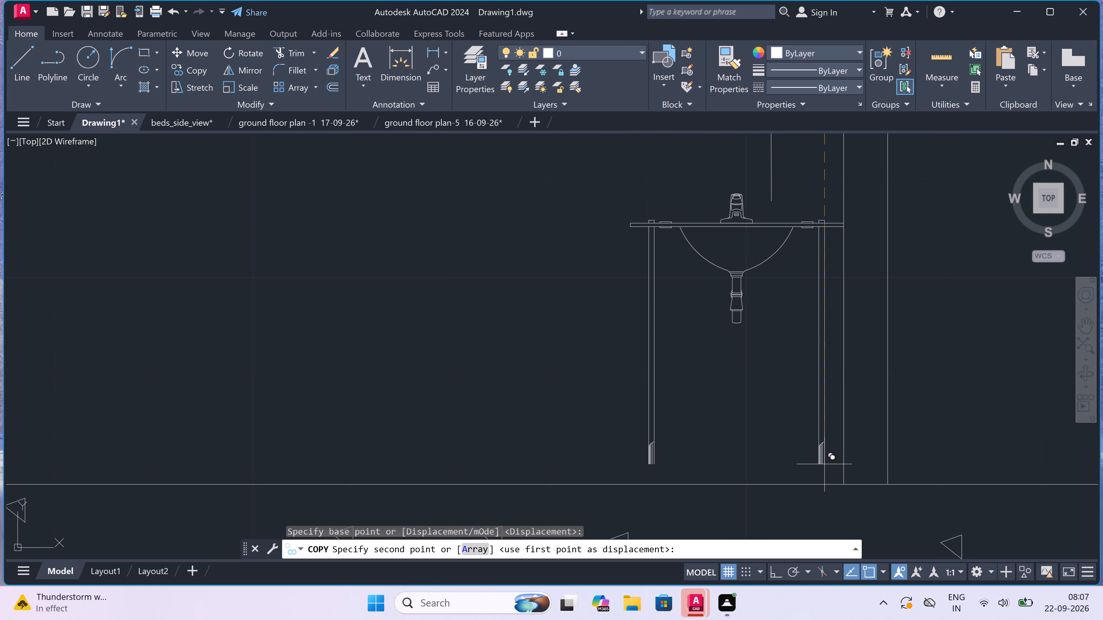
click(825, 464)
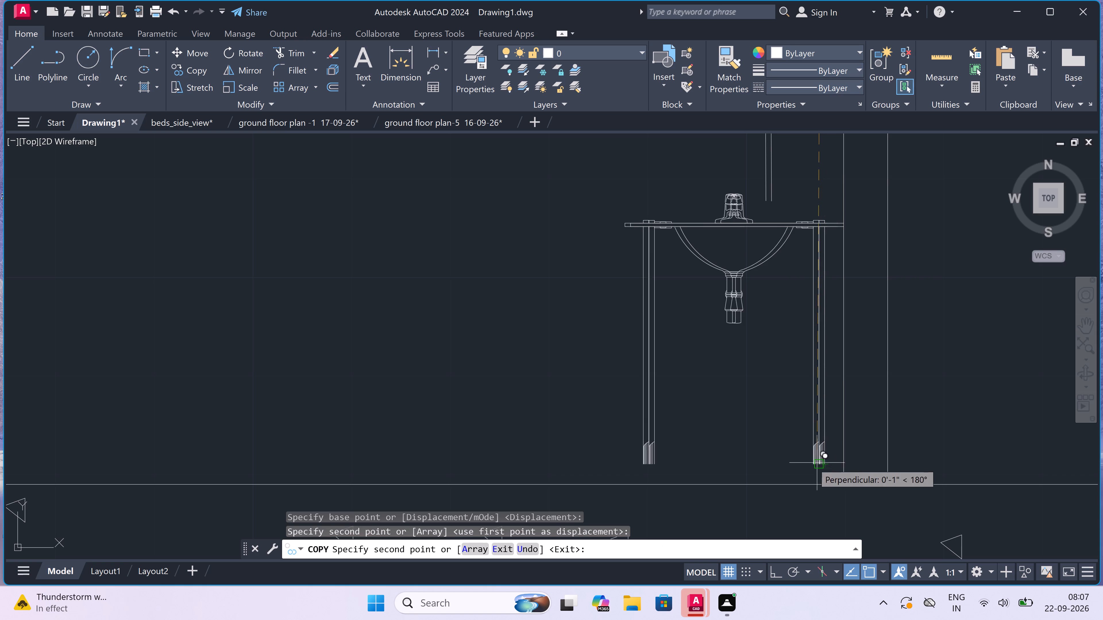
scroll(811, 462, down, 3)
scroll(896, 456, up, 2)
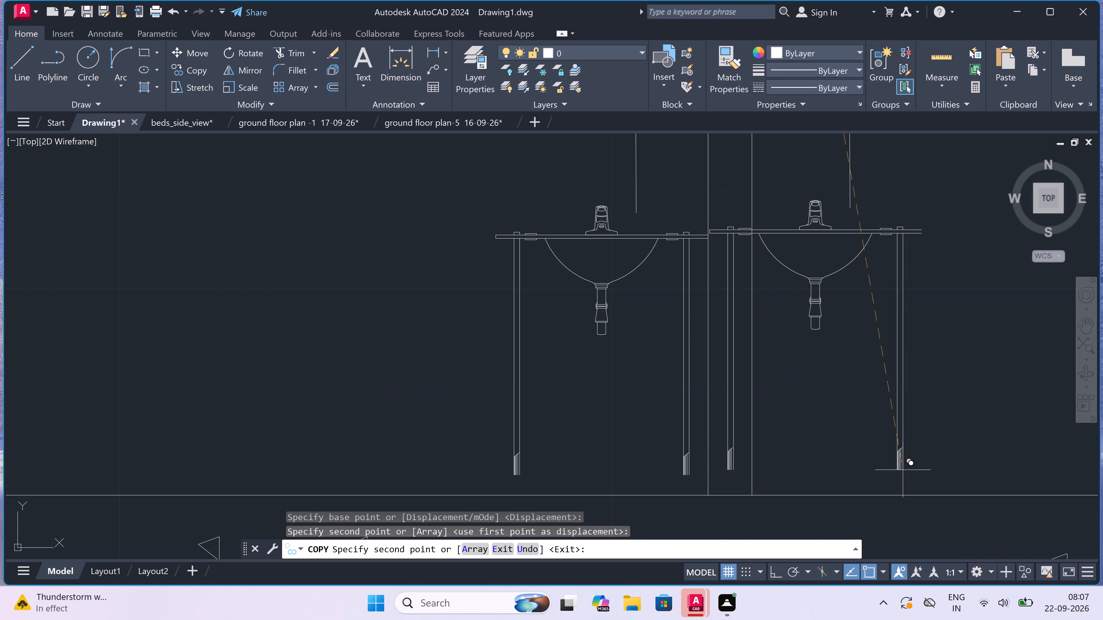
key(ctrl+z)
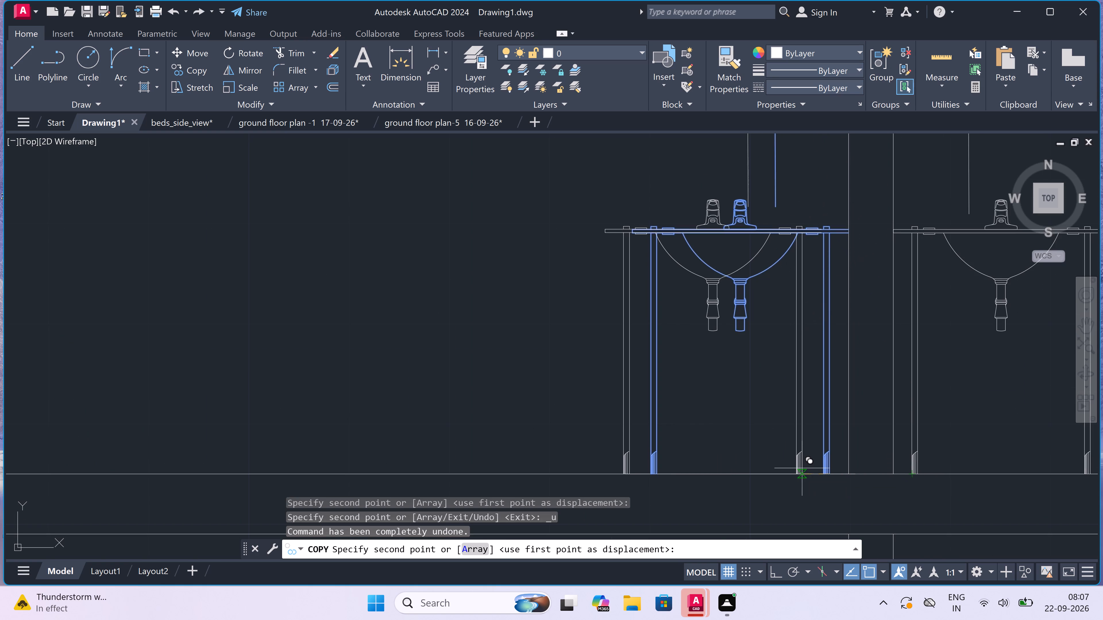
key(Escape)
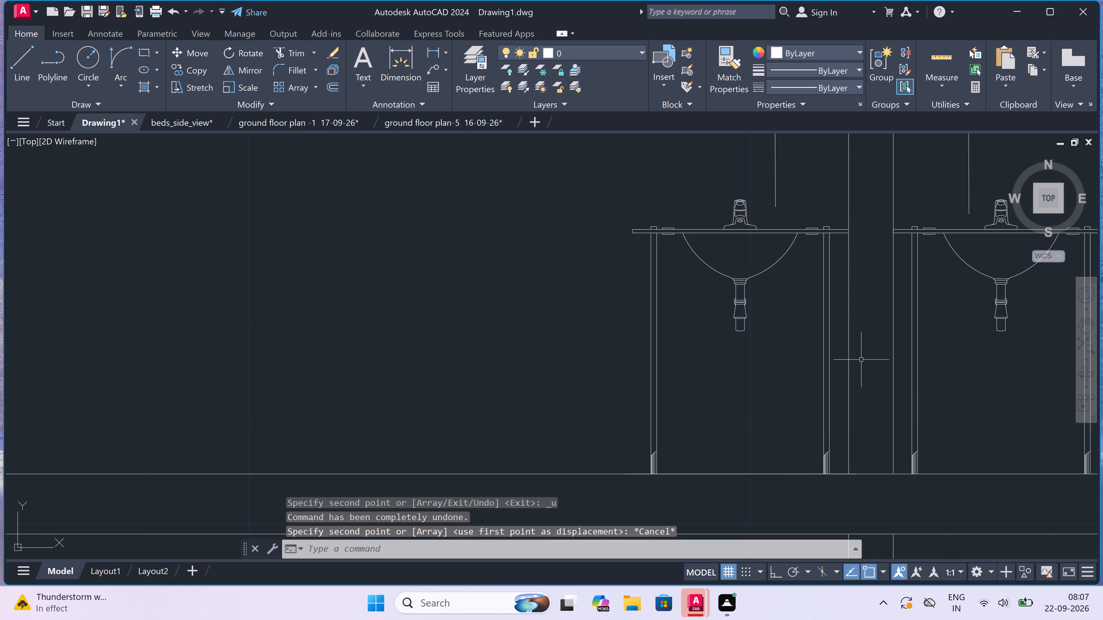
Copy one upper-floor sink with its SINK label and leader to the ground floor, setting its countertop end against the central partition's matching face.
drag(836, 218, 834, 225)
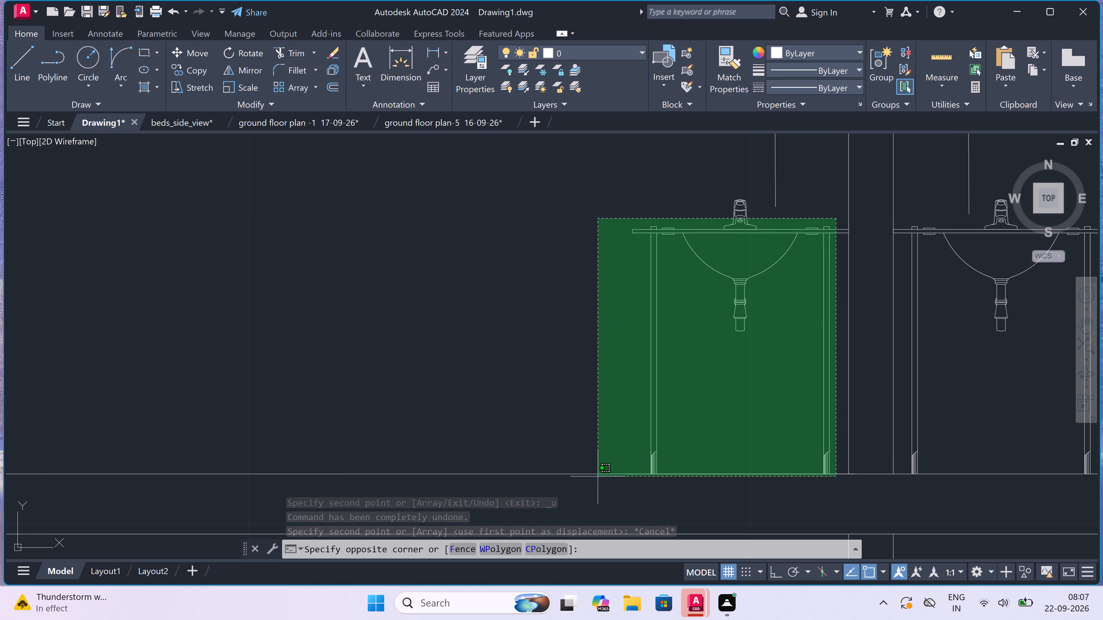
click(603, 453)
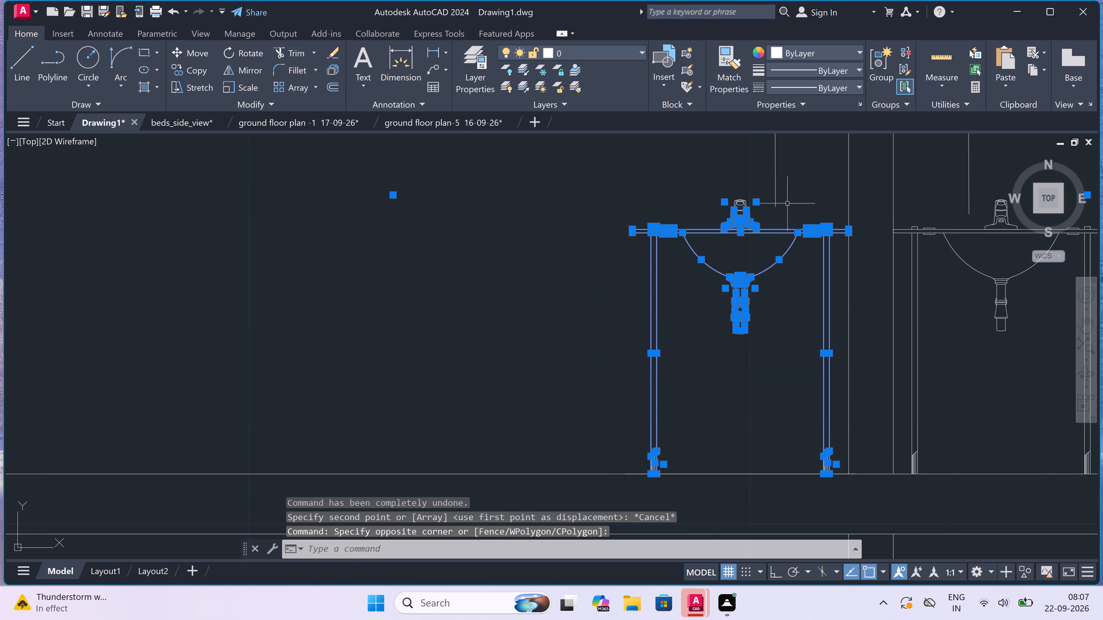
drag(804, 182, 797, 183)
click(591, 231)
scroll(595, 234, down, 3)
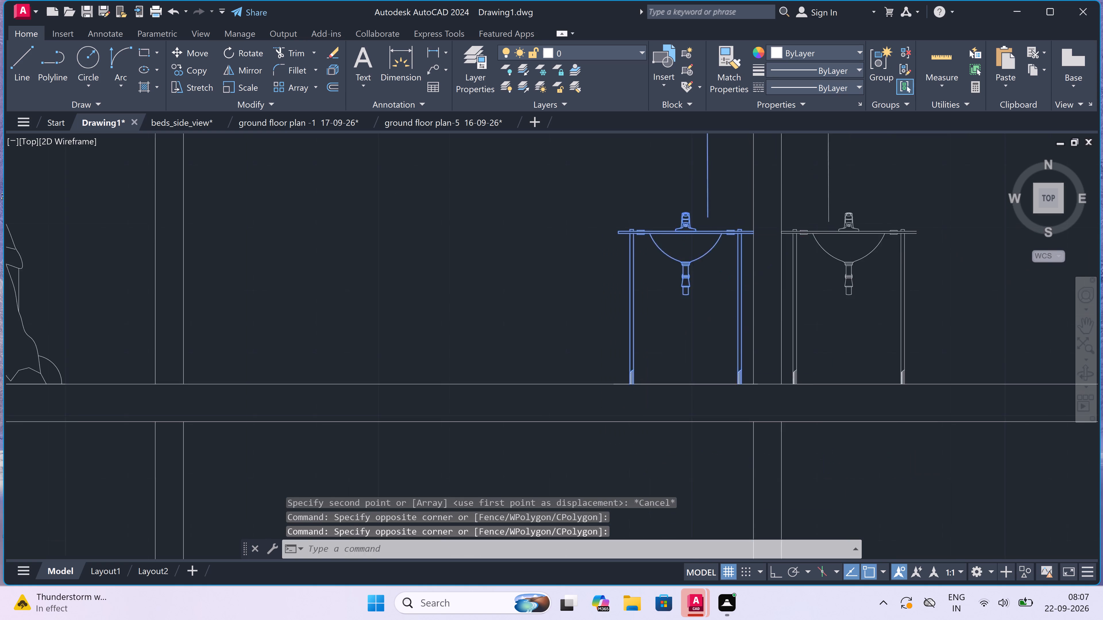
scroll(596, 235, up, 3)
scroll(596, 235, down, 4)
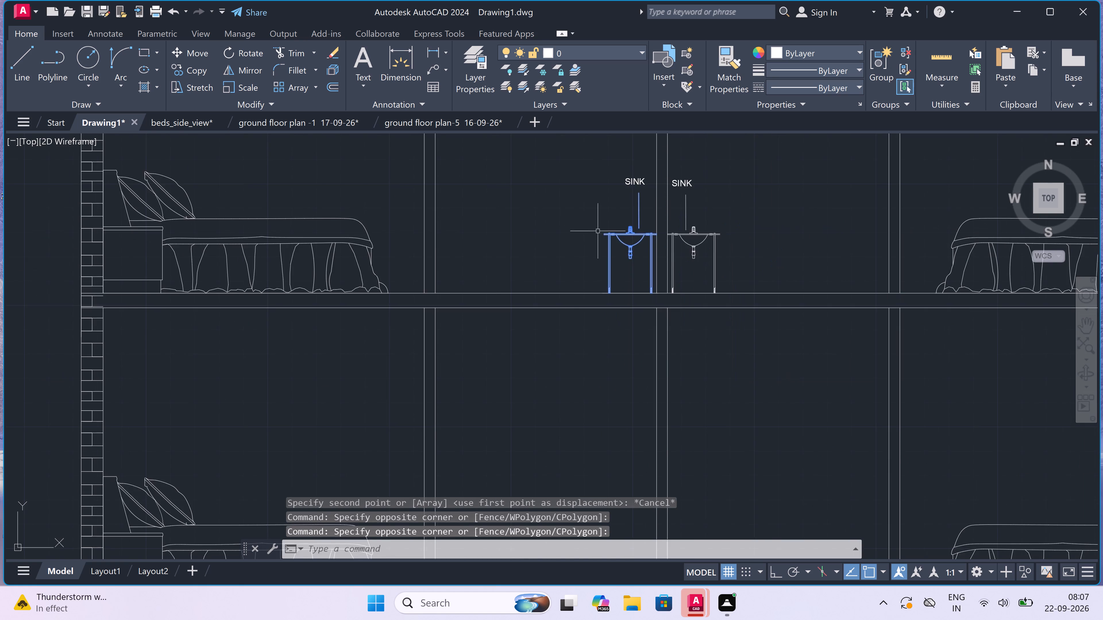
scroll(623, 185, up, 3)
drag(637, 204, 635, 212)
click(580, 270)
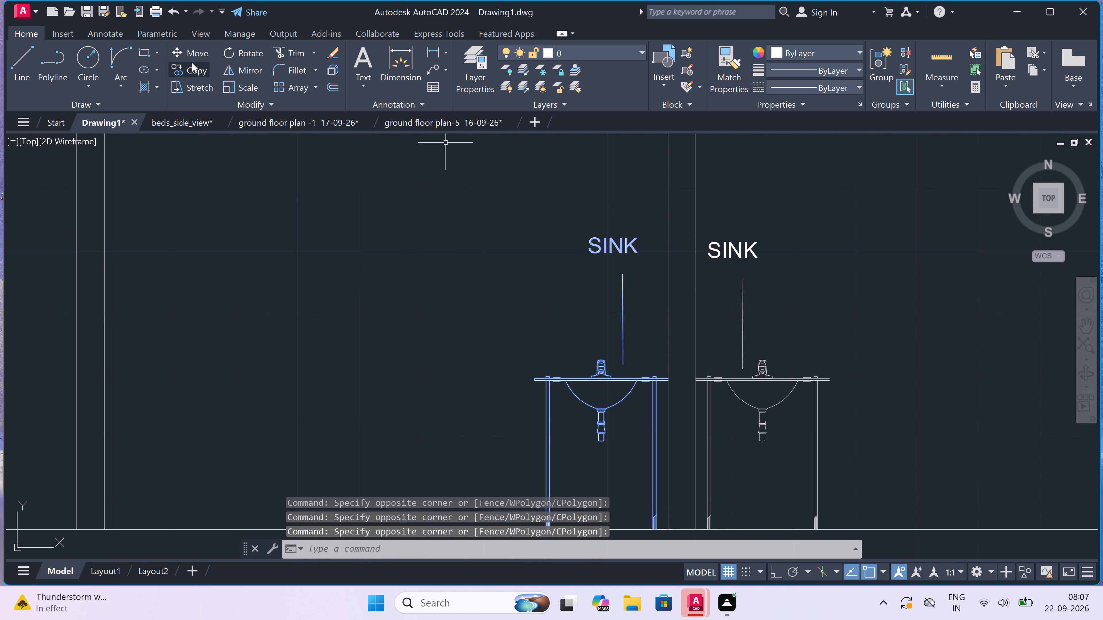
click(189, 72)
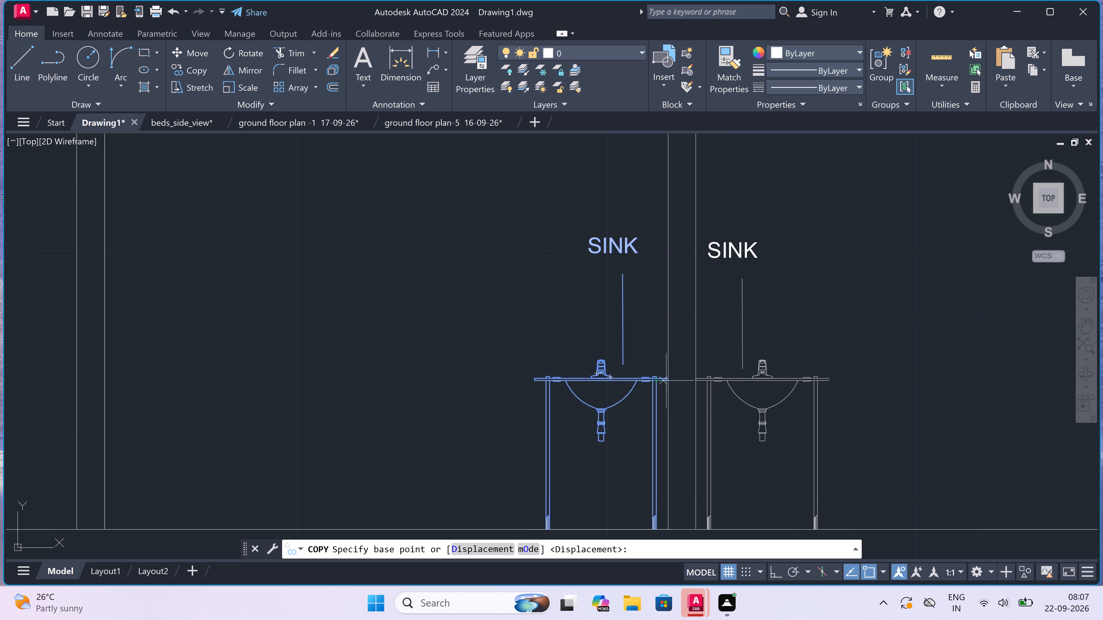
scroll(668, 381, up, 3)
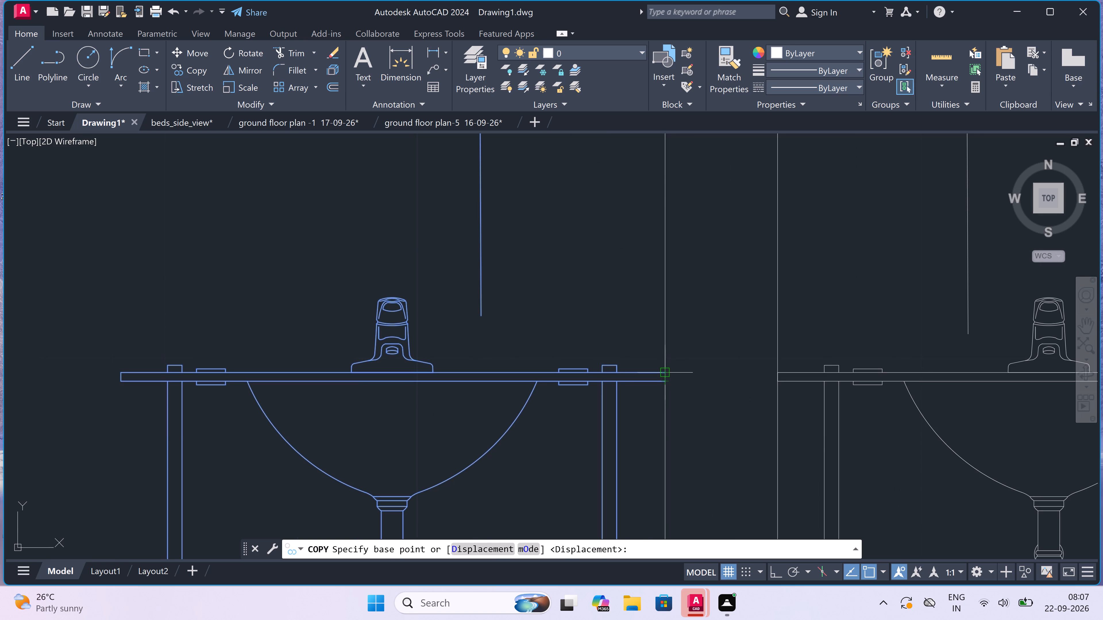
drag(664, 372, 668, 367)
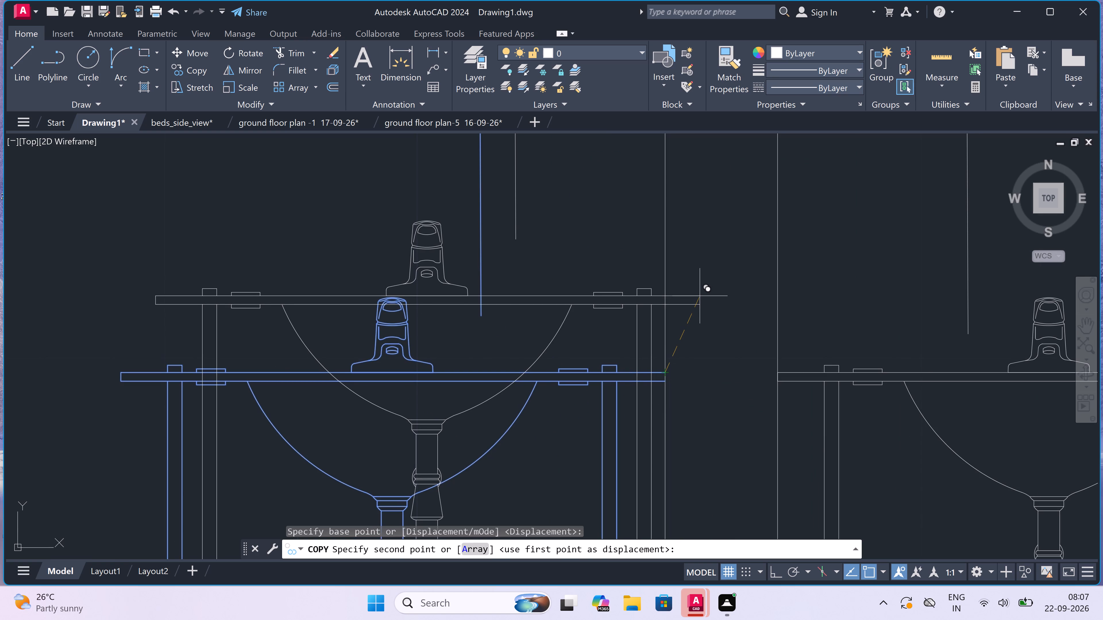
scroll(700, 296, down, 6)
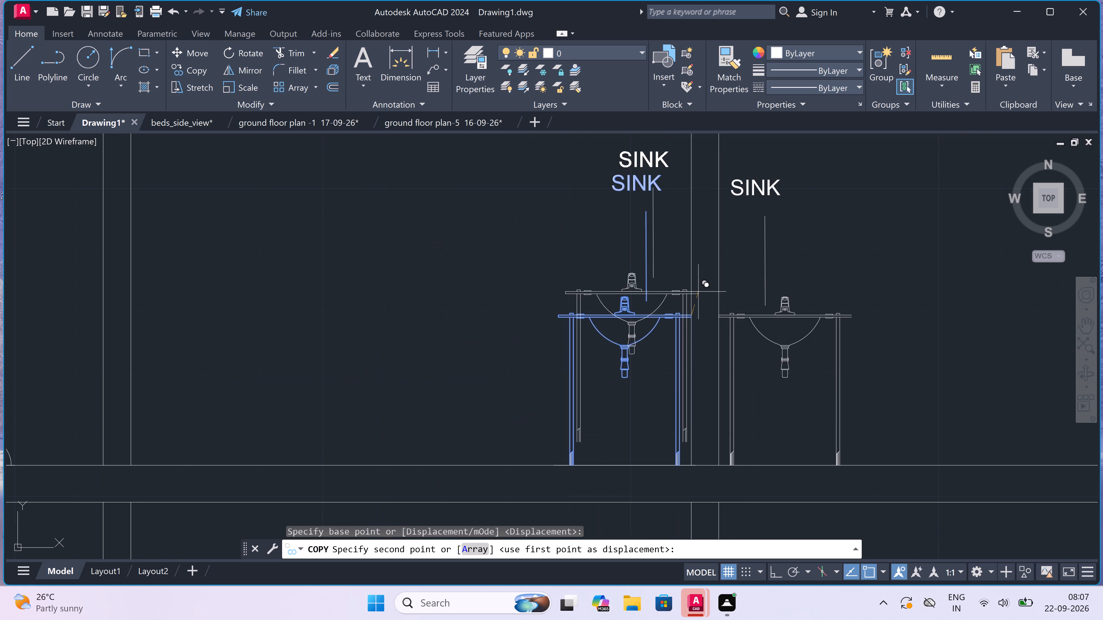
scroll(697, 288, down, 2)
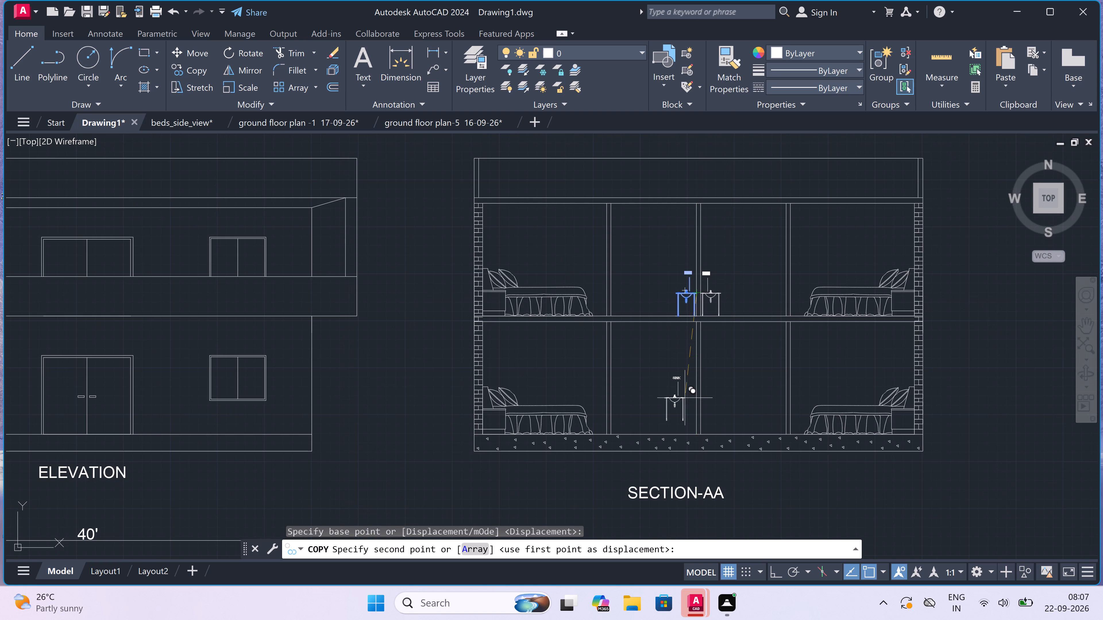
scroll(690, 413, up, 3)
scroll(716, 399, up, 2)
scroll(717, 400, down, 3)
scroll(716, 418, up, 3)
scroll(716, 416, down, 3)
scroll(694, 278, down, 4)
scroll(694, 366, up, 4)
scroll(694, 367, down, 2)
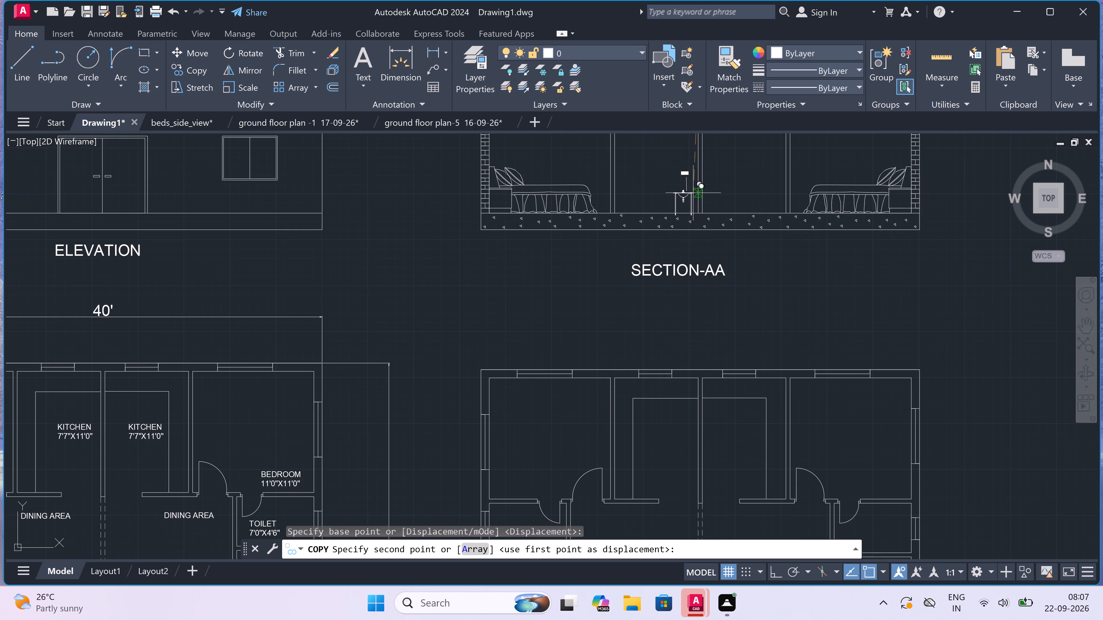
scroll(695, 186, up, 5)
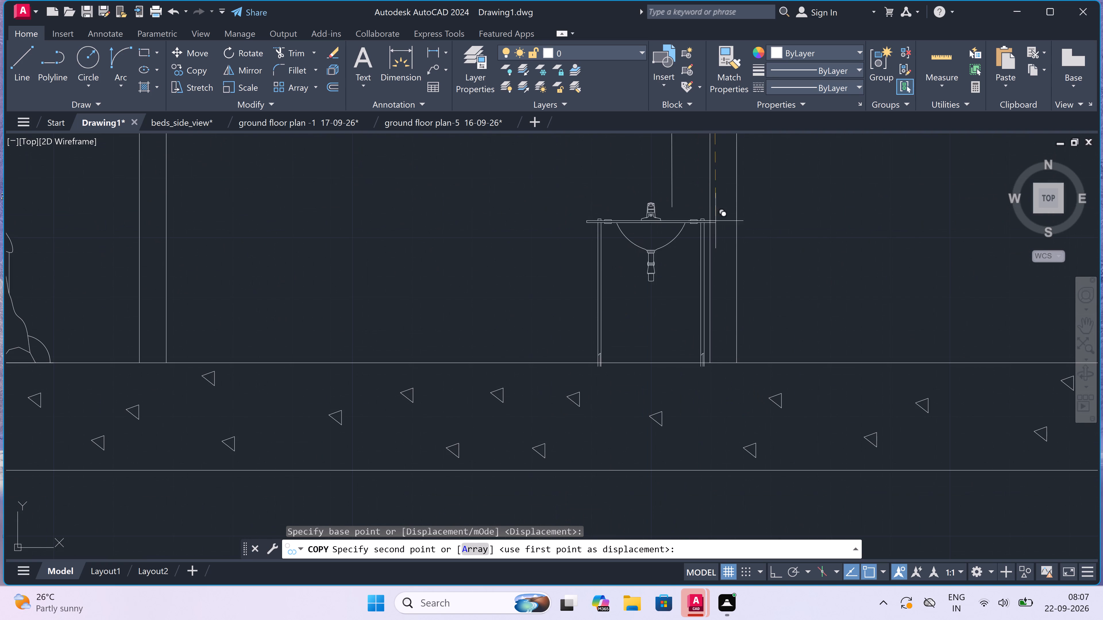
scroll(702, 226, up, 1)
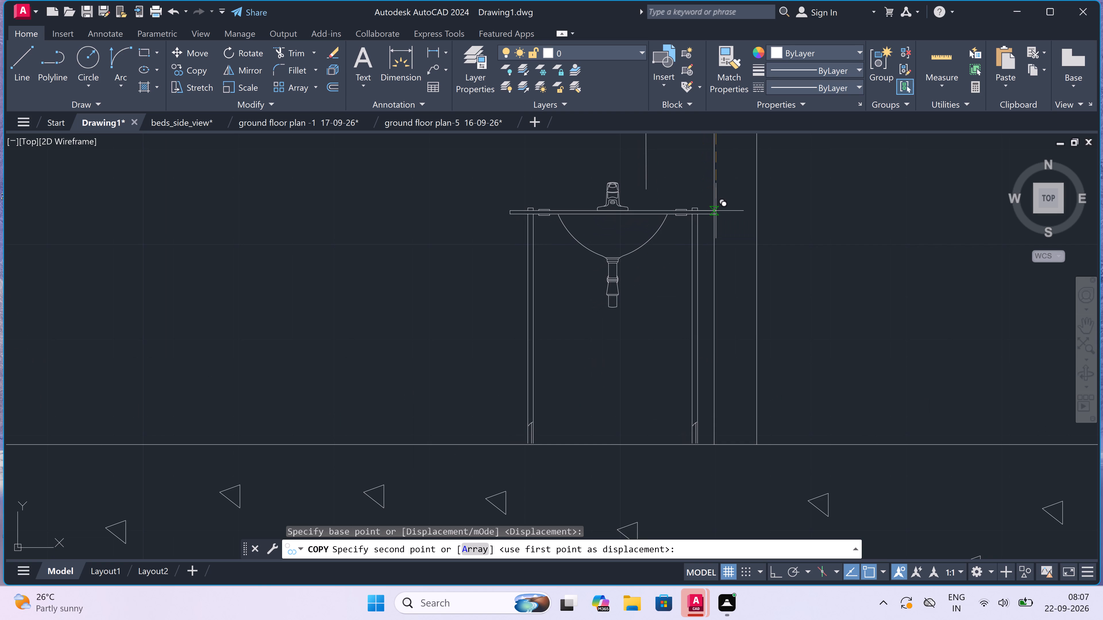
click(716, 211)
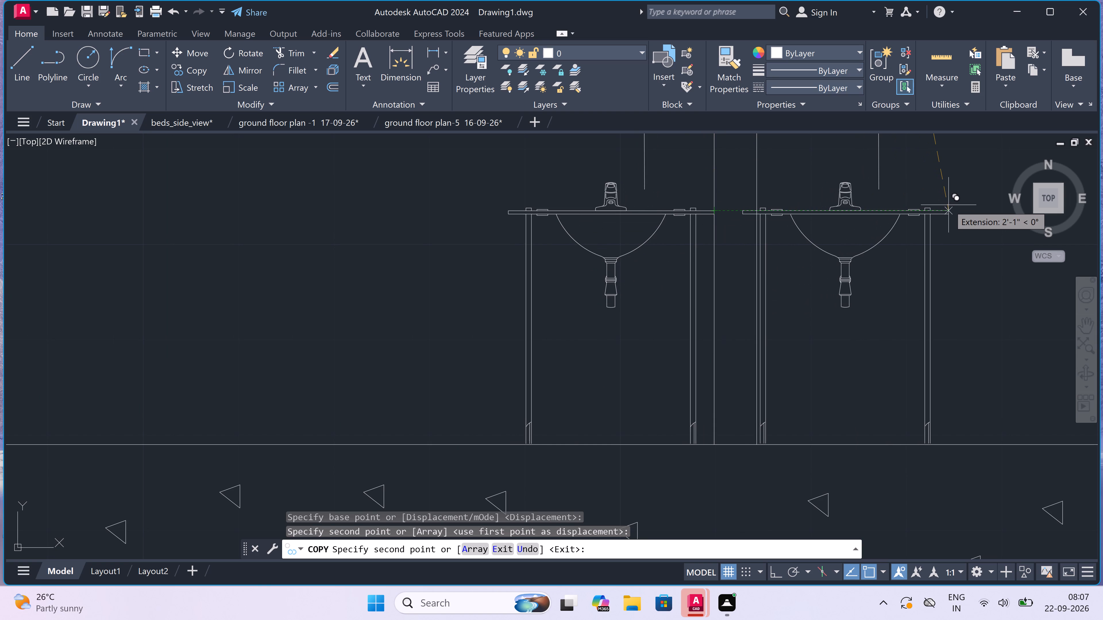
Place a second labelled sink copy level with the first, its countertop end against the opposite face of the ground-floor central partition.
key(F8)
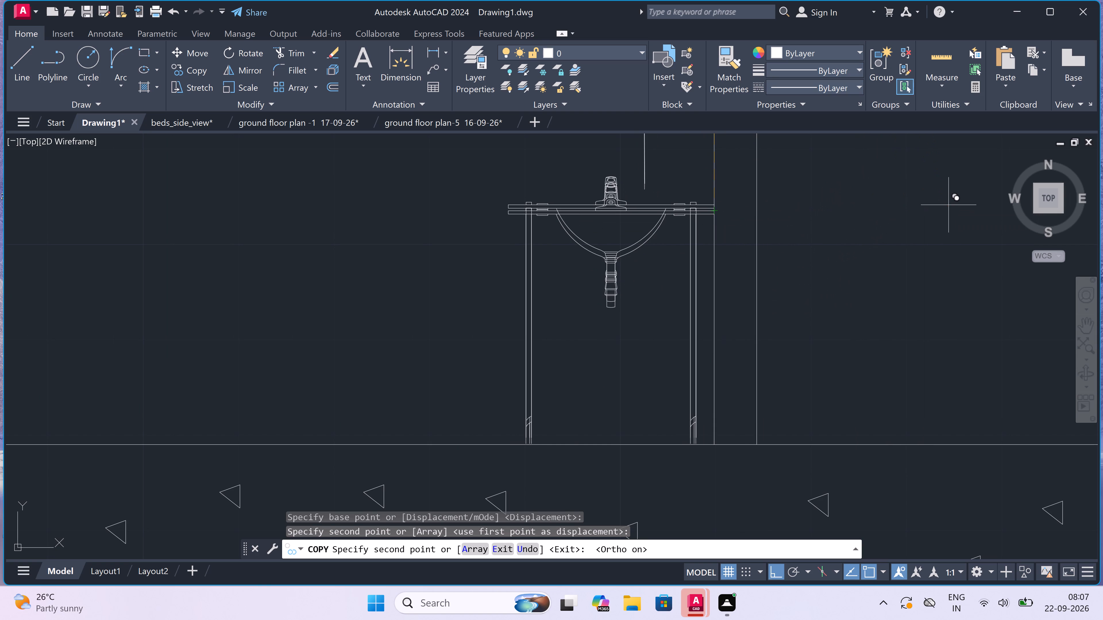
key(F8)
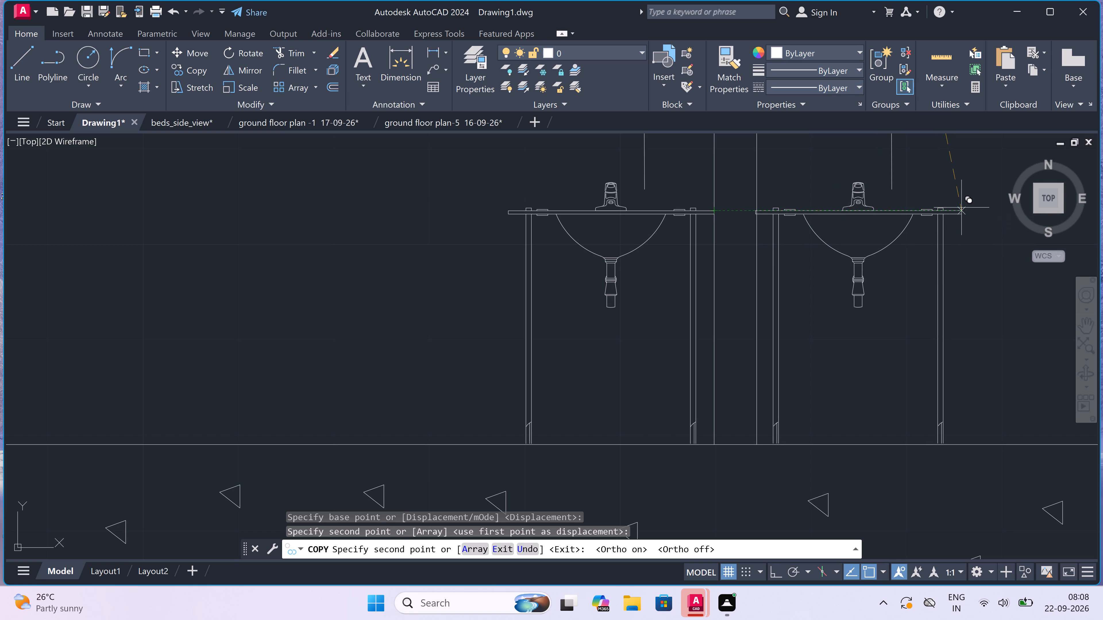
click(961, 208)
key(Escape)
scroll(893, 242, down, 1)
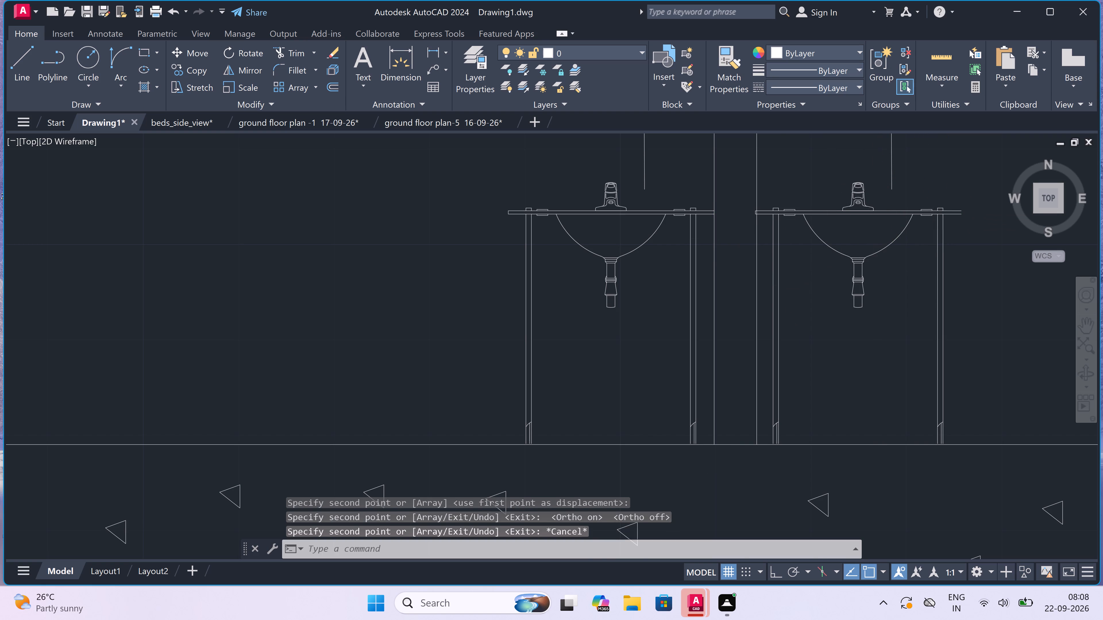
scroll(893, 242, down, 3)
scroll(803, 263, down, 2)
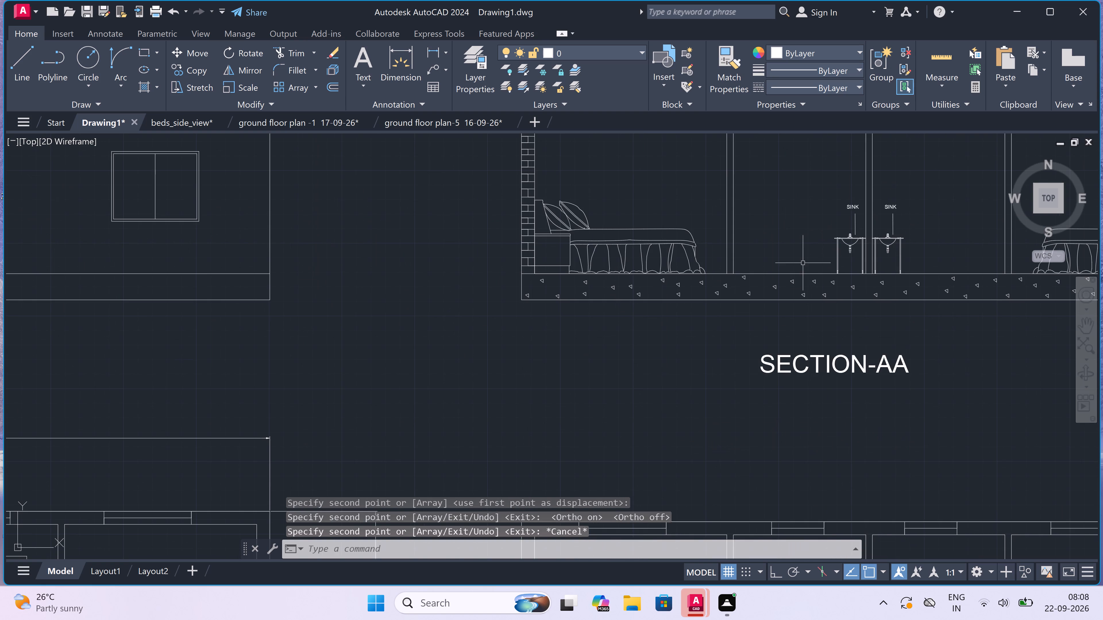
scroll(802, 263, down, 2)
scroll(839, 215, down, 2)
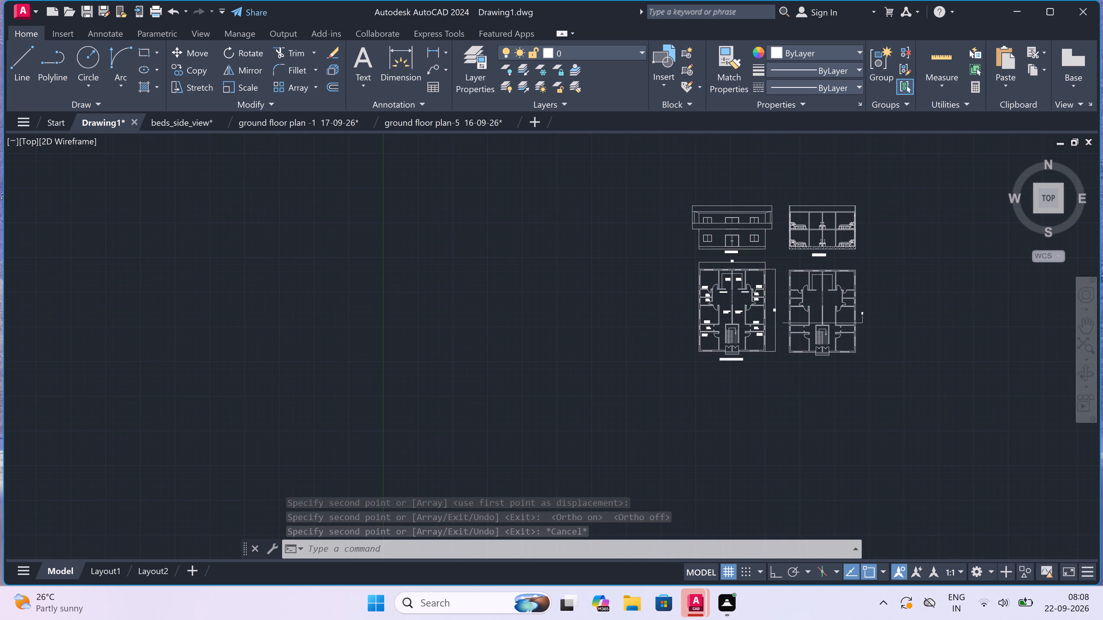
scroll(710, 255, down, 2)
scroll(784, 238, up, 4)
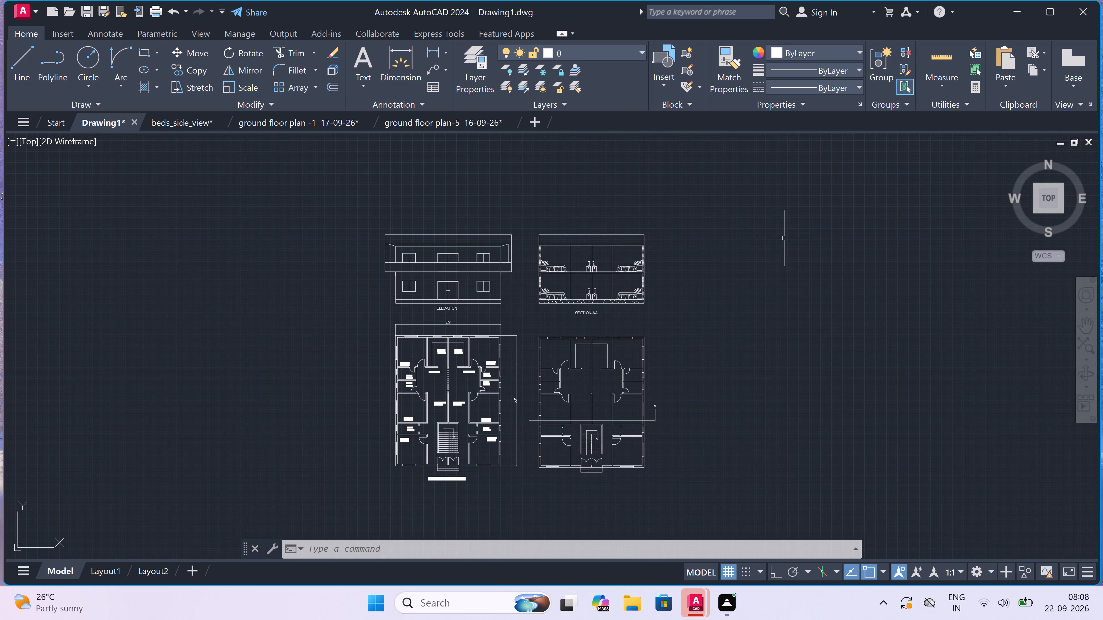
Add the multiline text label PARAPET WALL-3'6" outside Section-AA, beside the roof parapet.
scroll(758, 251, up, 2)
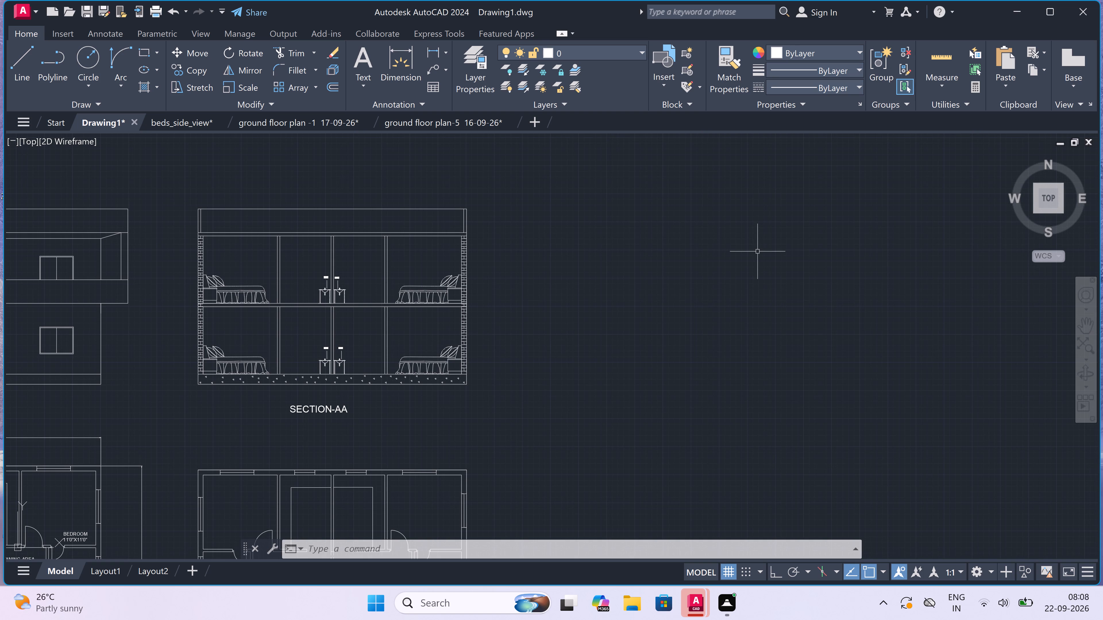
text(MT)
key(space)
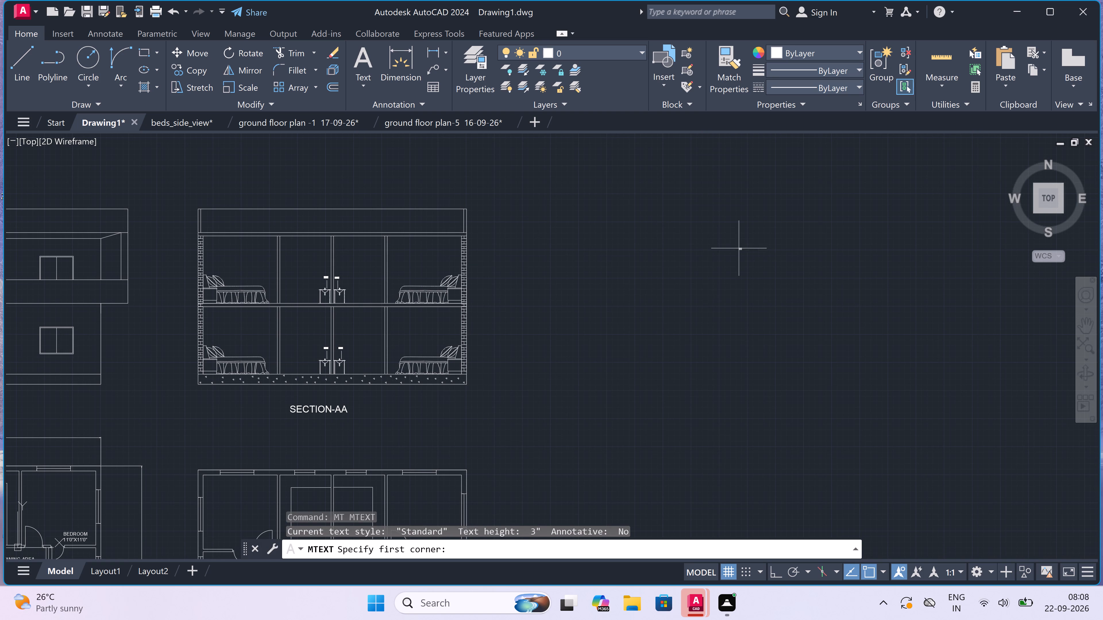
scroll(623, 234, up, 2)
scroll(590, 230, down, 2)
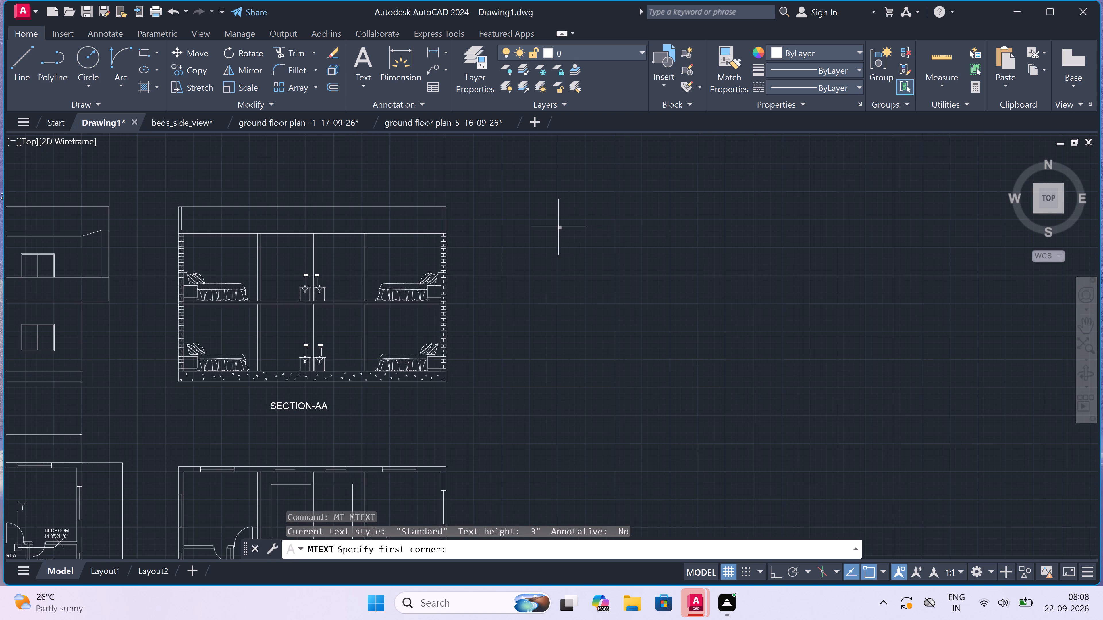
scroll(463, 222, up, 1)
drag(471, 221, 475, 221)
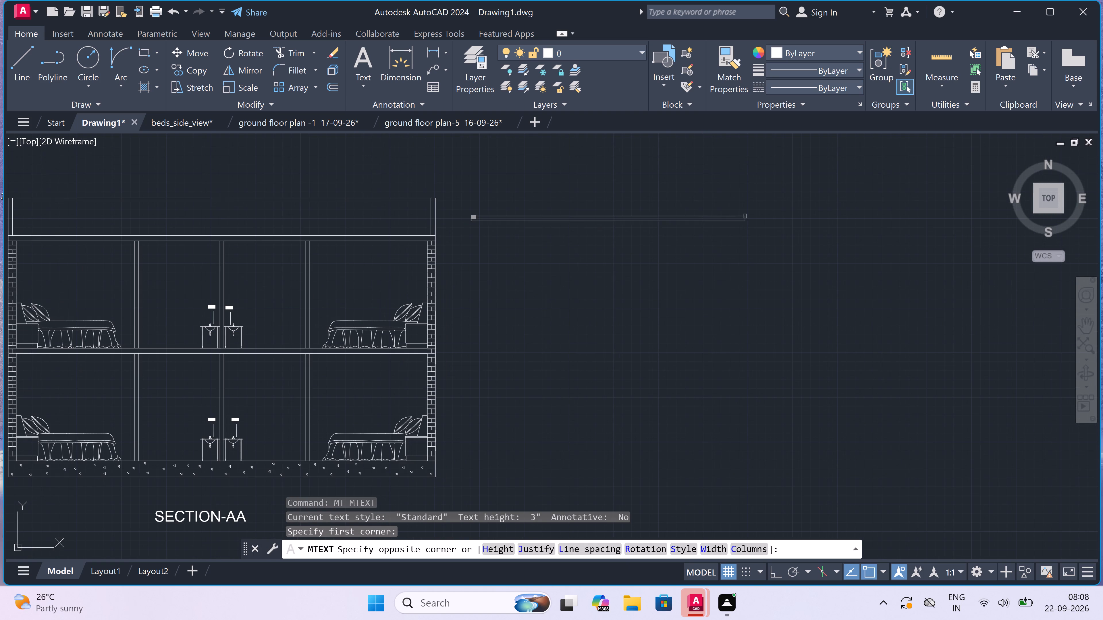
click(745, 216)
text(PARAPET WALL-3')
text(6")
key(space)
scroll(441, 227, up, 2)
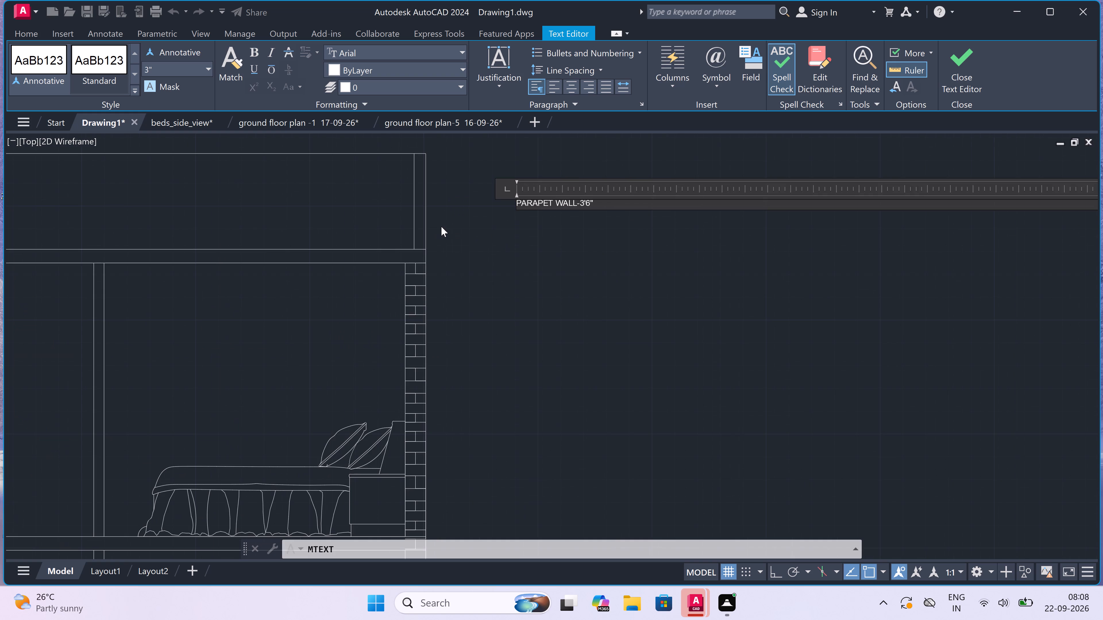
click(525, 226)
Add the multiline text label SLAB-6" below the parapet label, level with the roof slab.
key(space)
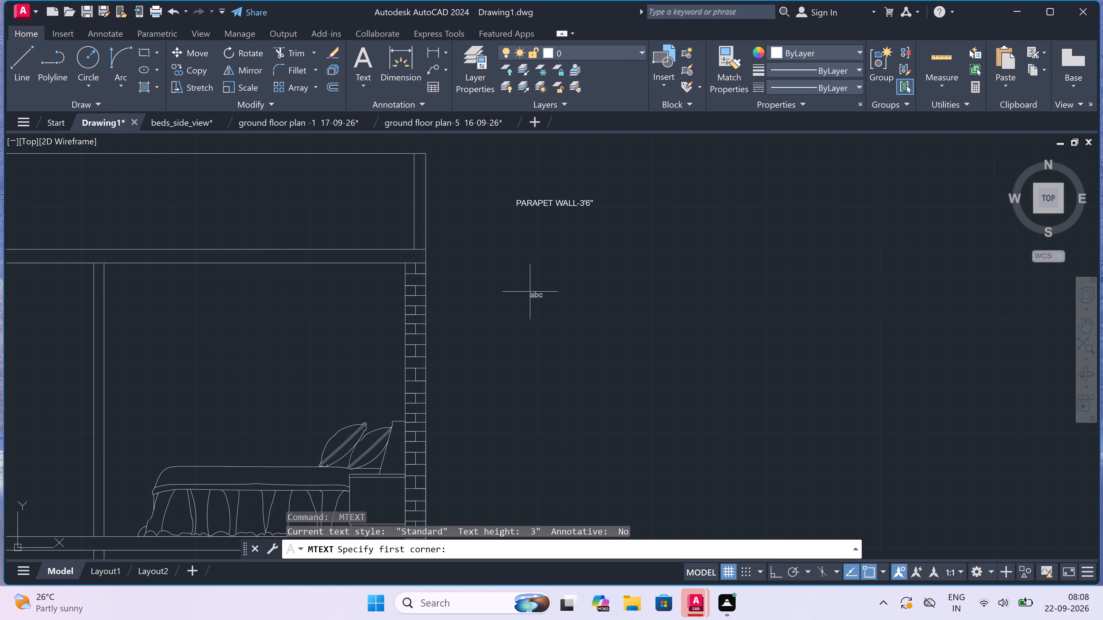
click(519, 248)
click(680, 254)
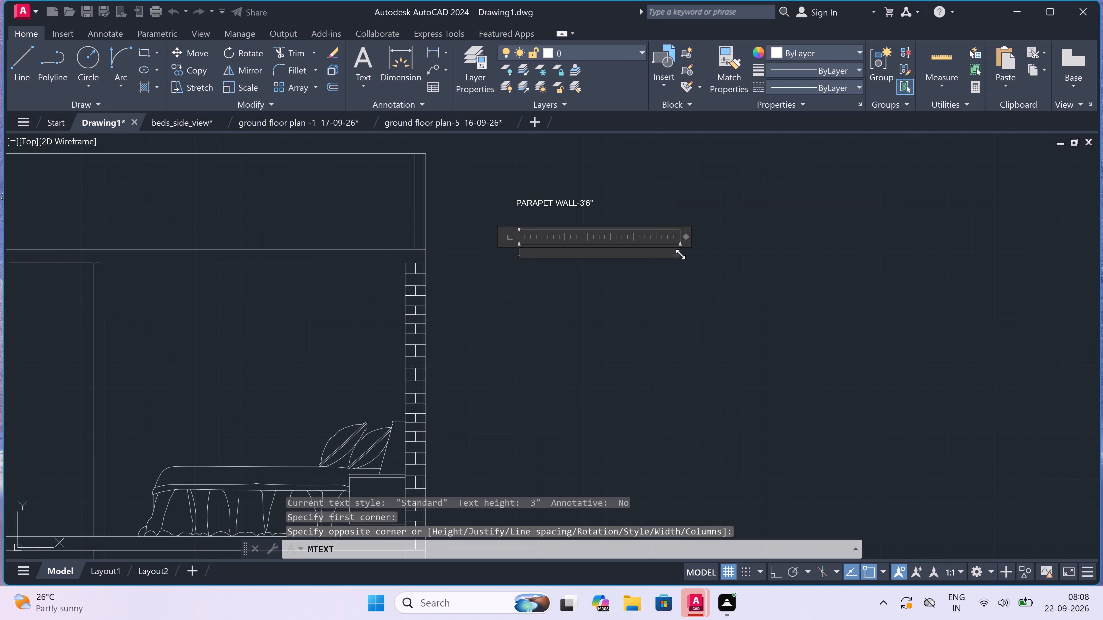
text(SLAB)
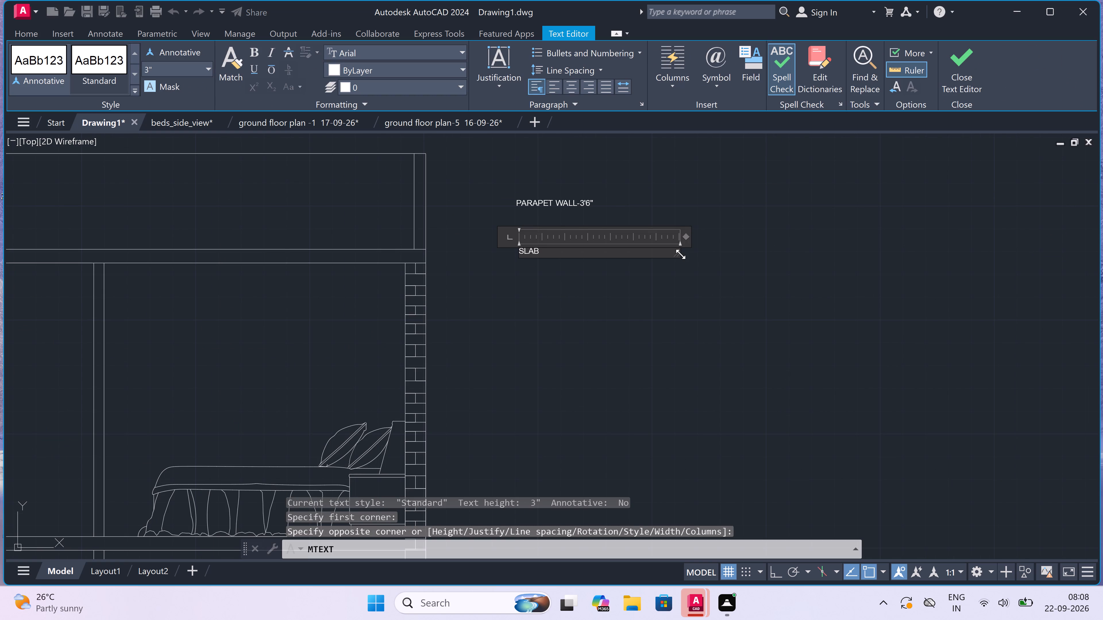
key(minus)
text(6")
click(582, 332)
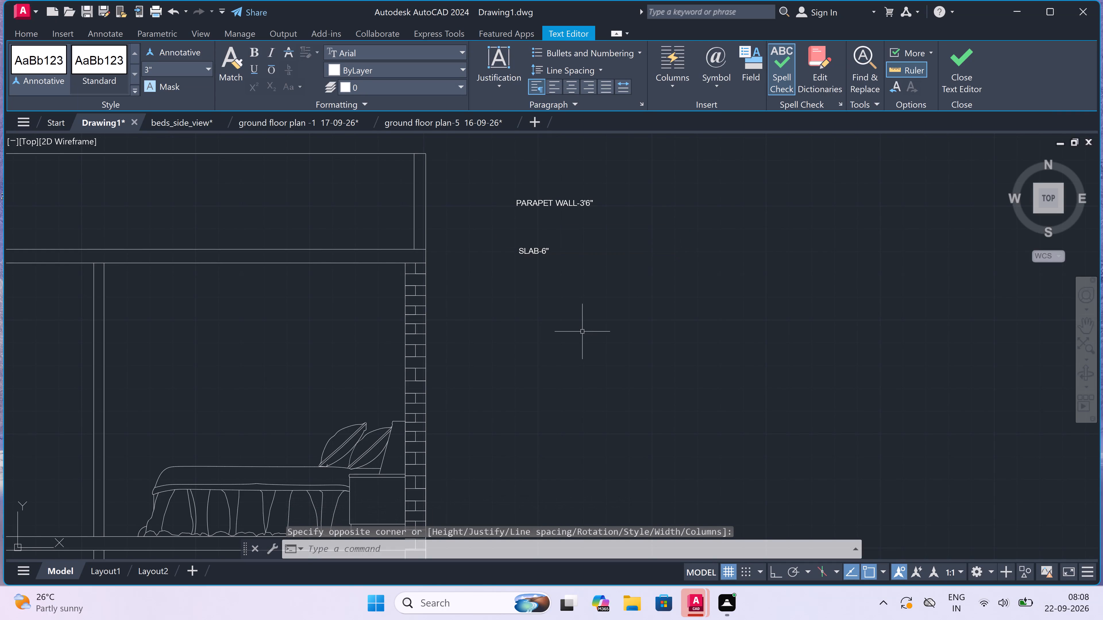
Add the multiline text label BRICK WALL-10' below the slab label, beside the upper-floor brick wall.
key(space)
drag(519, 390, 528, 393)
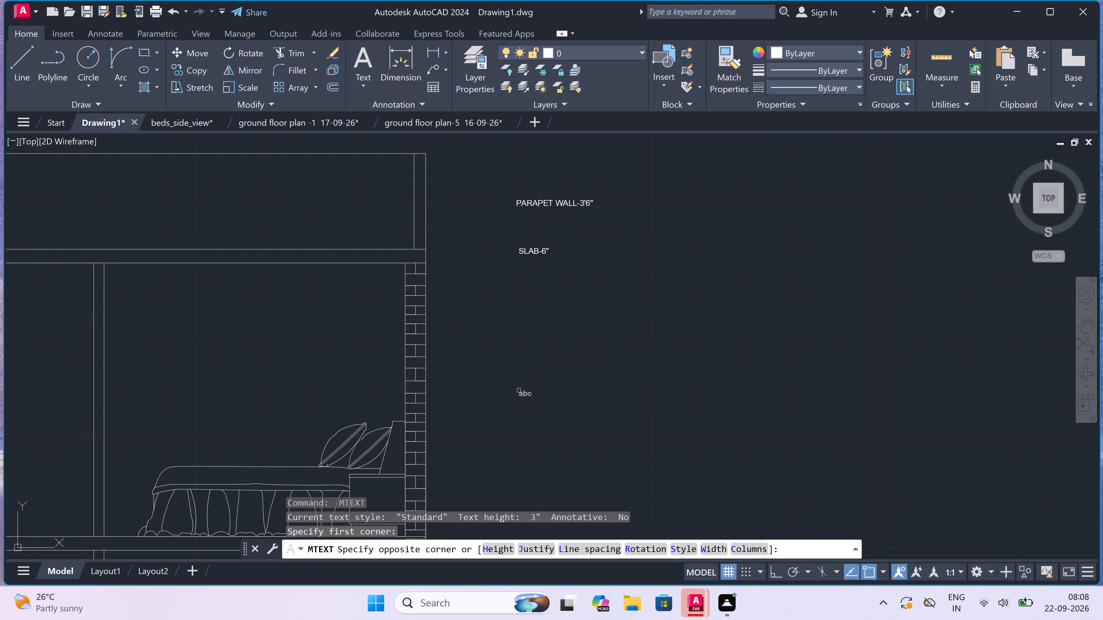
click(714, 434)
text(BRICK)
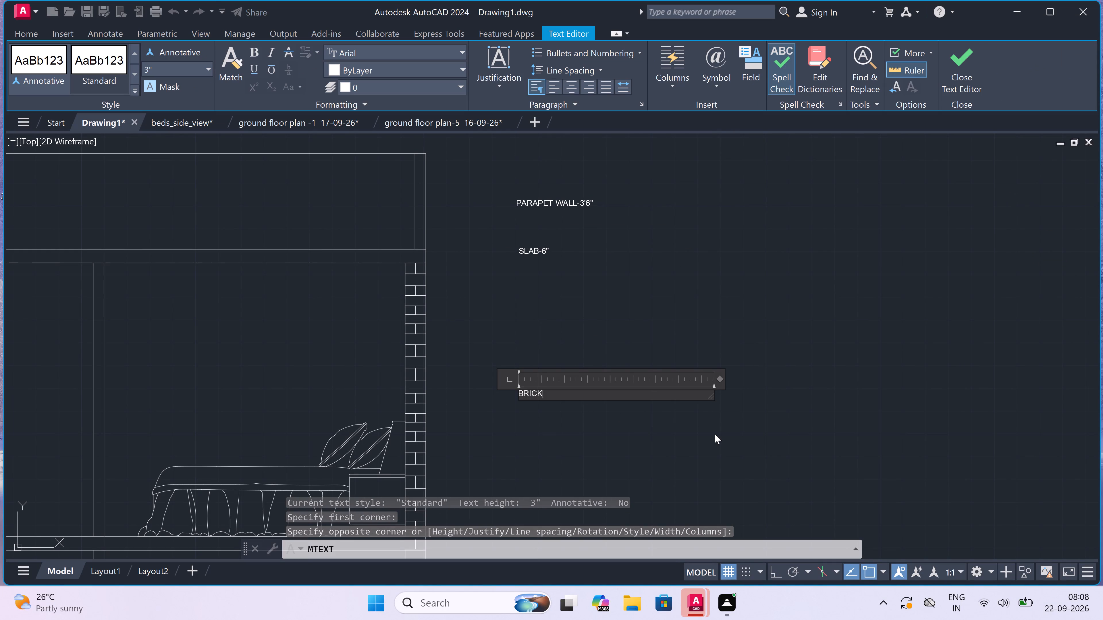
key(space)
text(WALL)
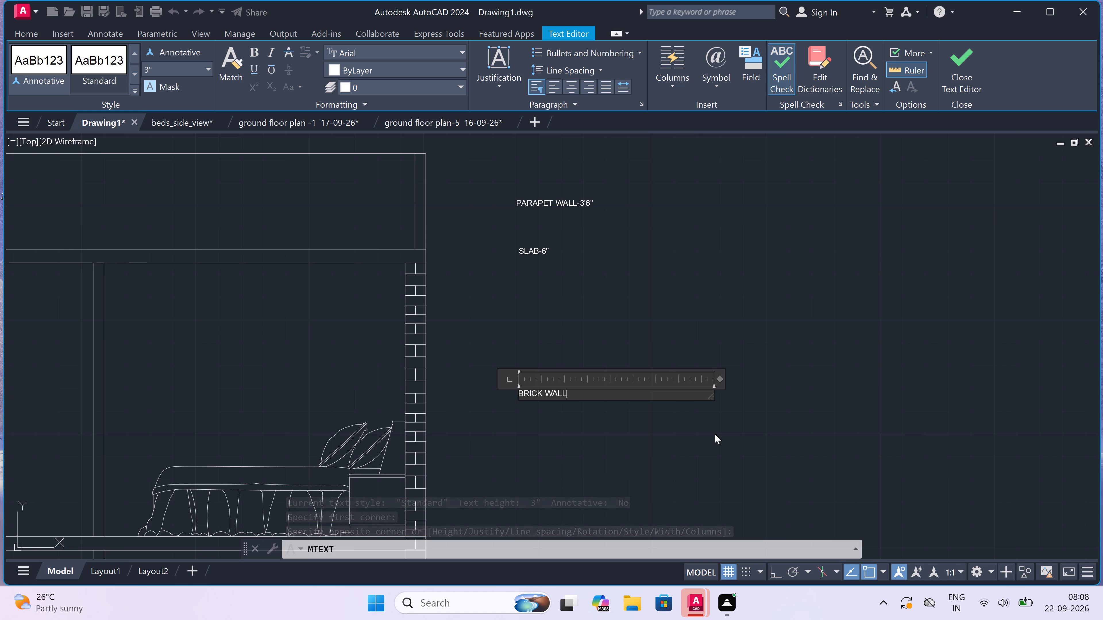
text(-10')
click(653, 431)
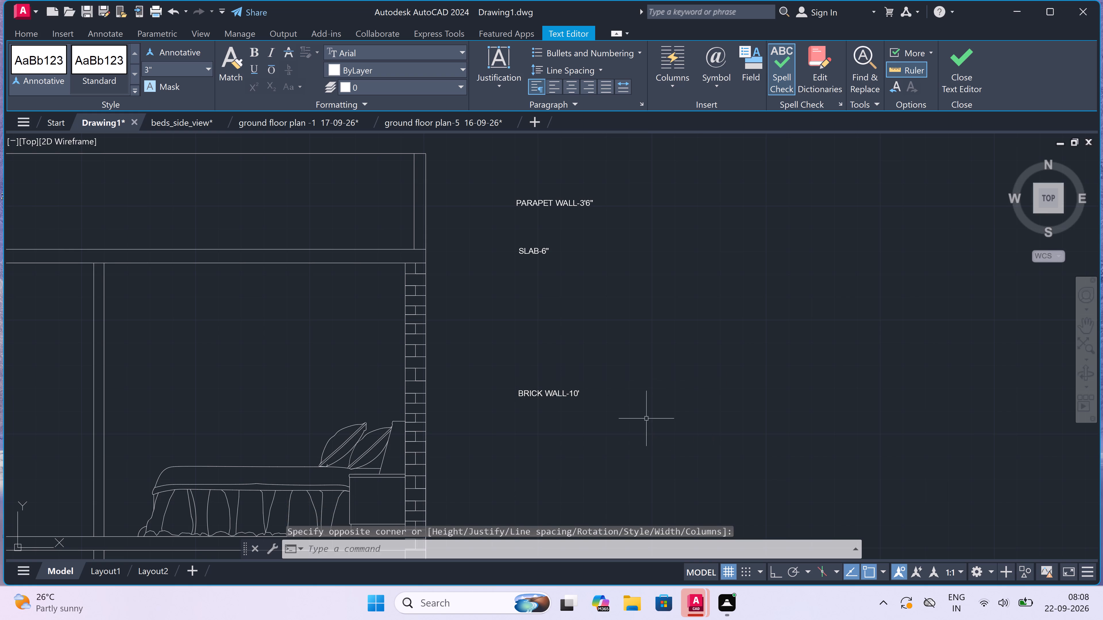
Add the multiline text label GROUND LEVEL- 1'6" outside Section-AA, beside the hatched ground base.
scroll(623, 377, down, 5)
scroll(617, 394, up, 4)
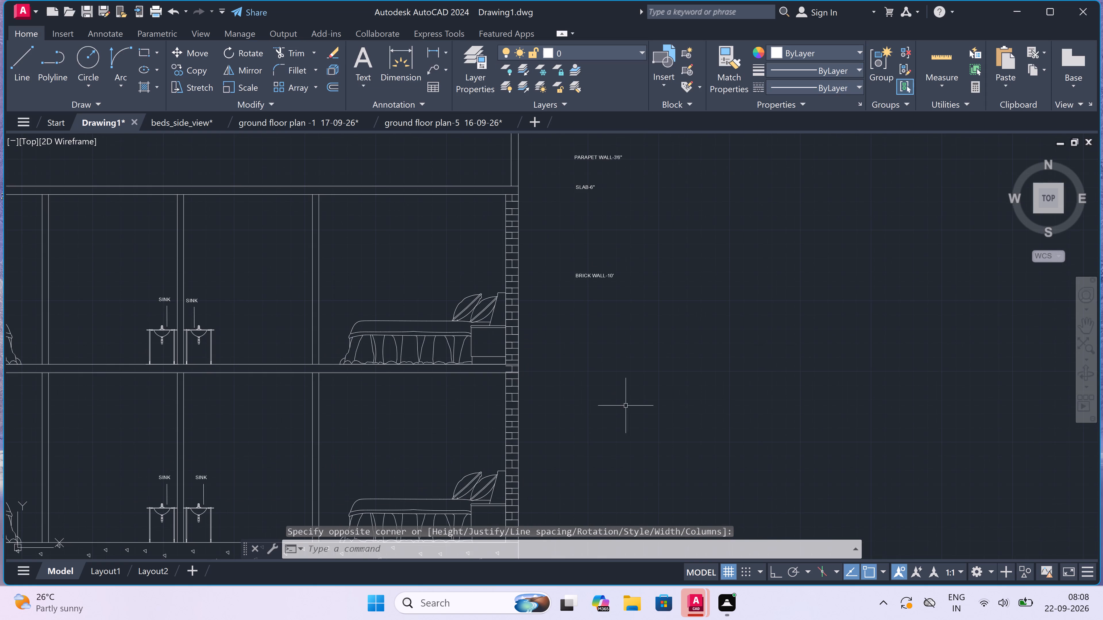
scroll(621, 429, down, 3)
scroll(615, 481, up, 4)
key(space)
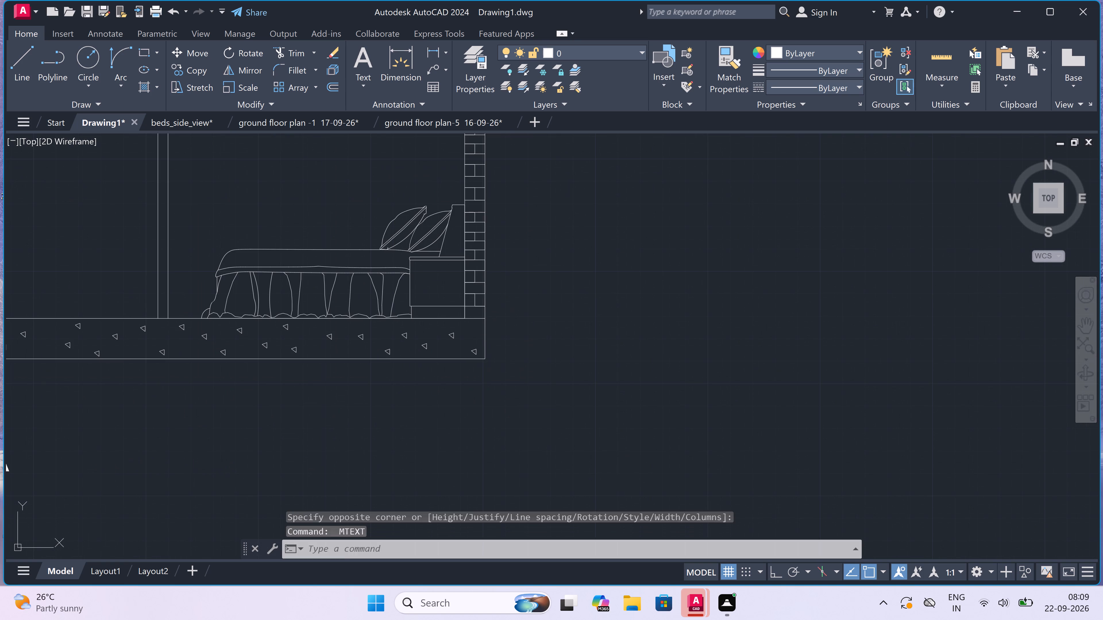
click(597, 335)
click(847, 351)
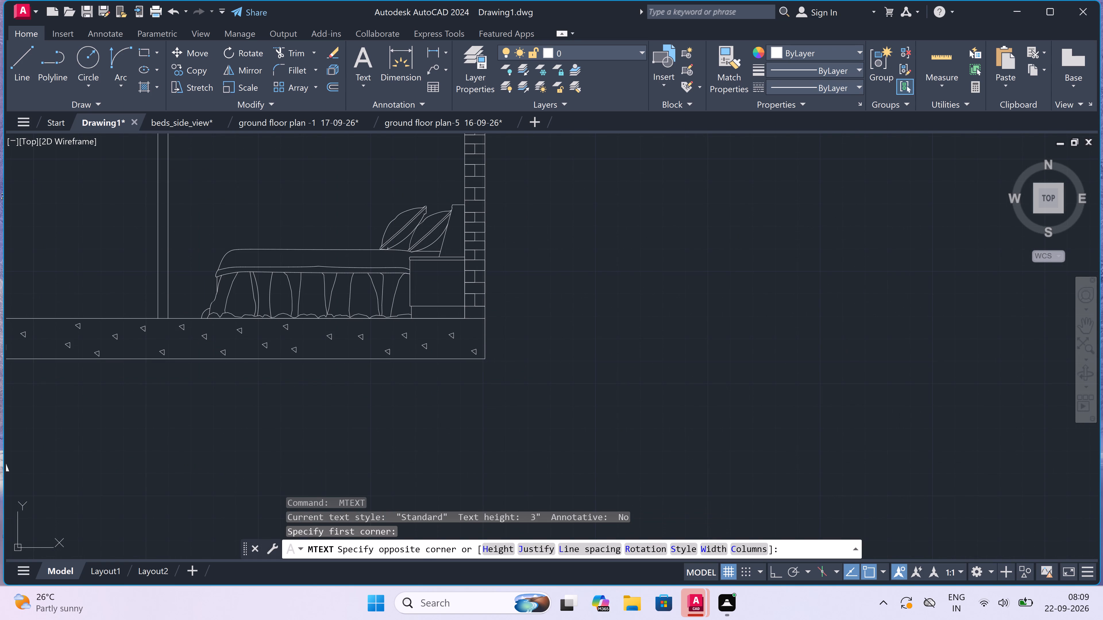
text(GROUND LEVEL-)
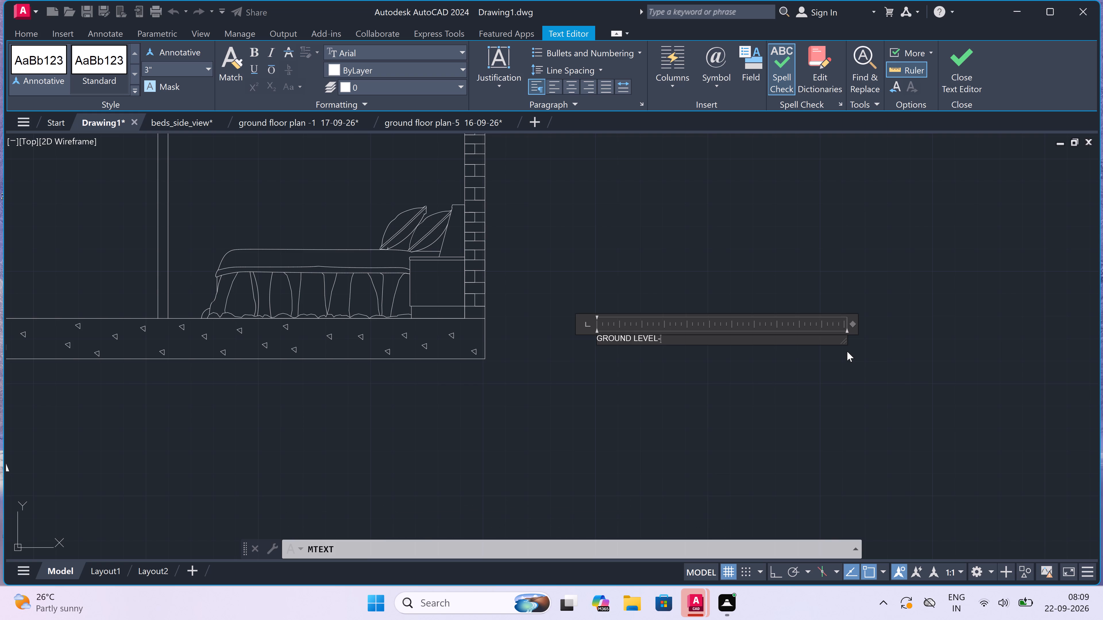
key(space)
text(1'6")
click(572, 421)
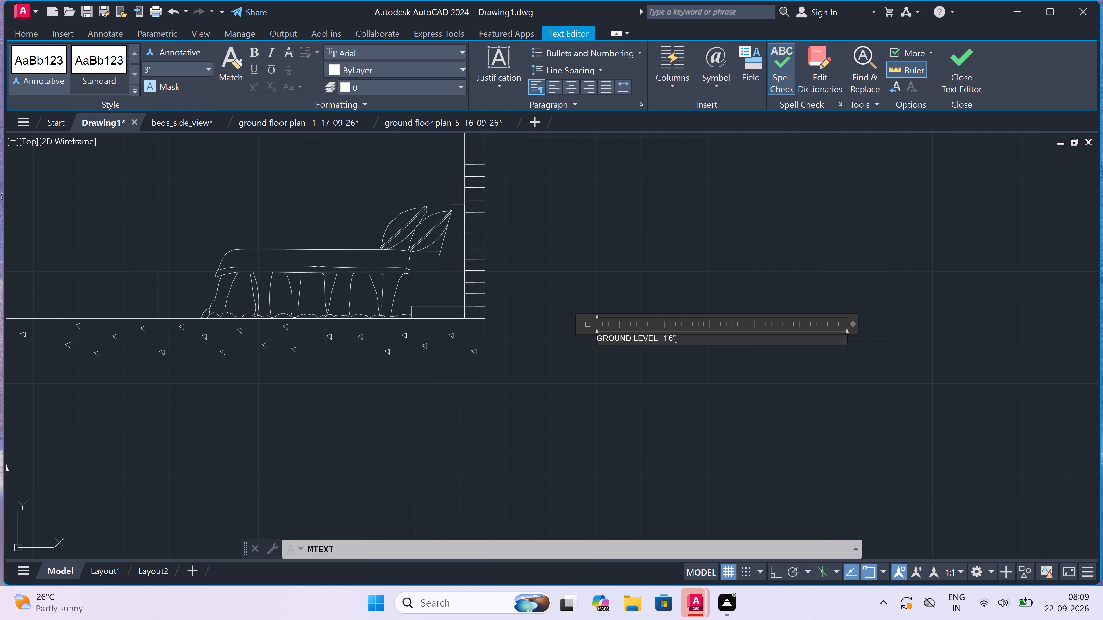
Set the text height of all four labels beside Section-AA to 9".
scroll(572, 421, down, 5)
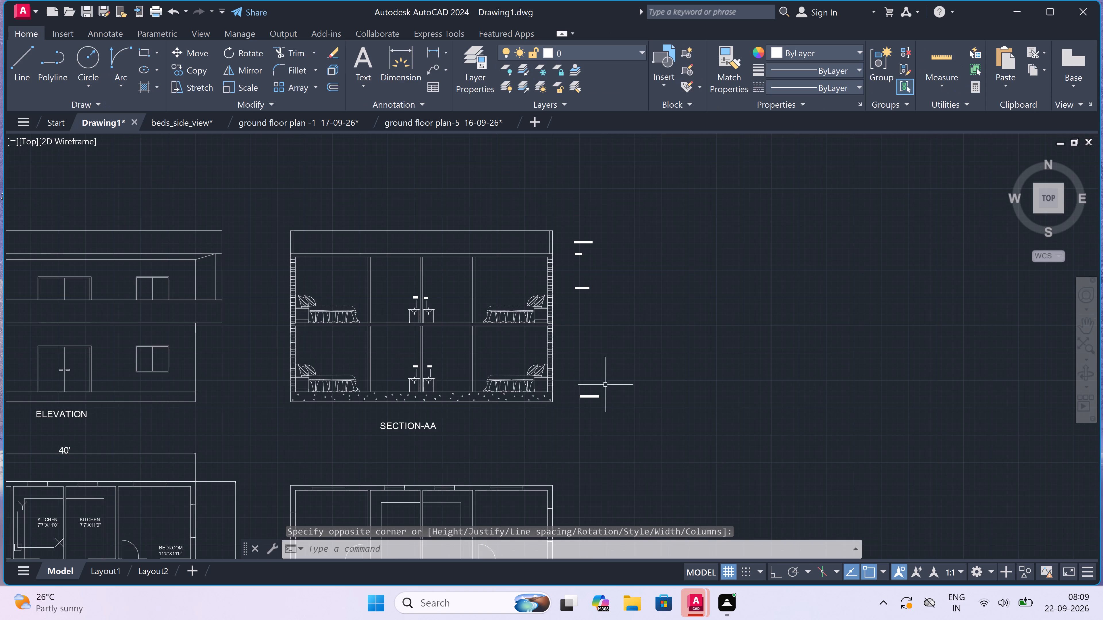
drag(642, 204, 639, 211)
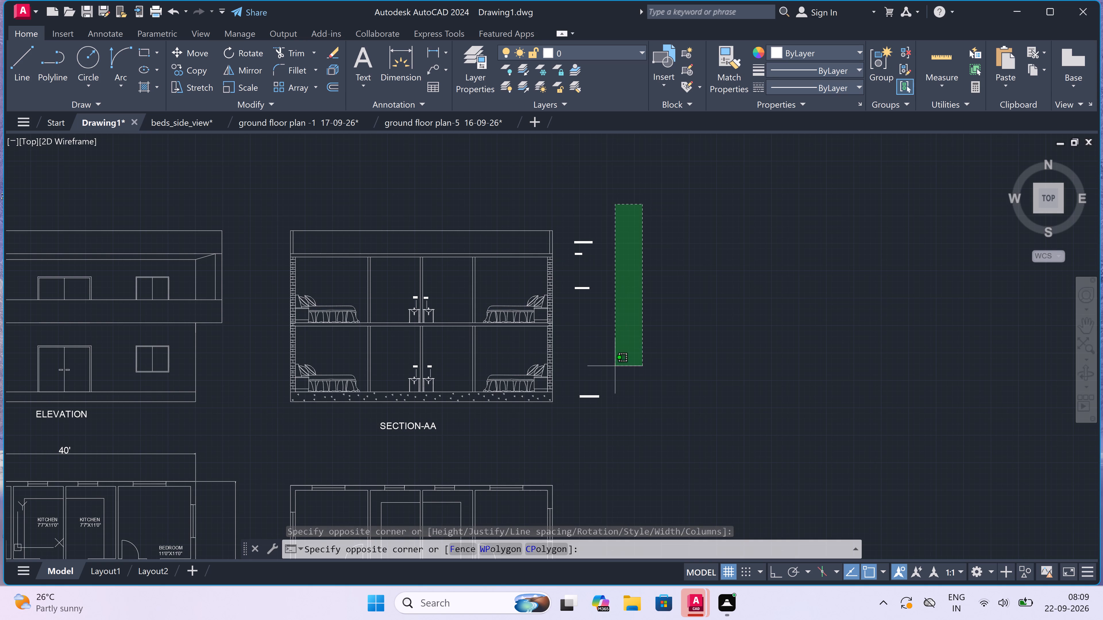
click(560, 426)
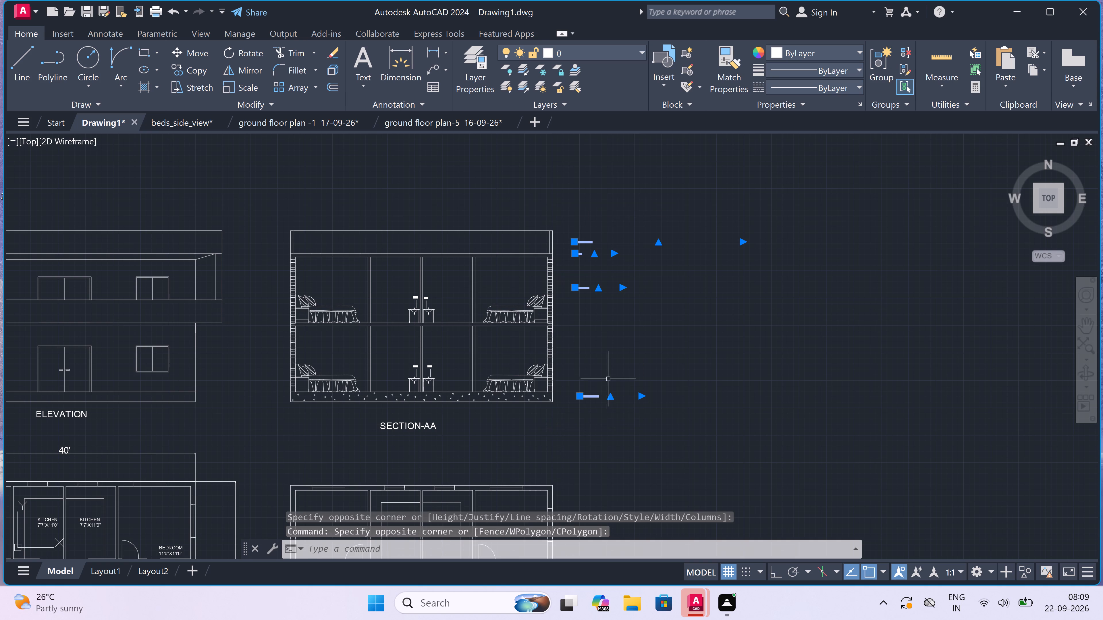
right_drag(728, 272, 730, 277)
click(831, 559)
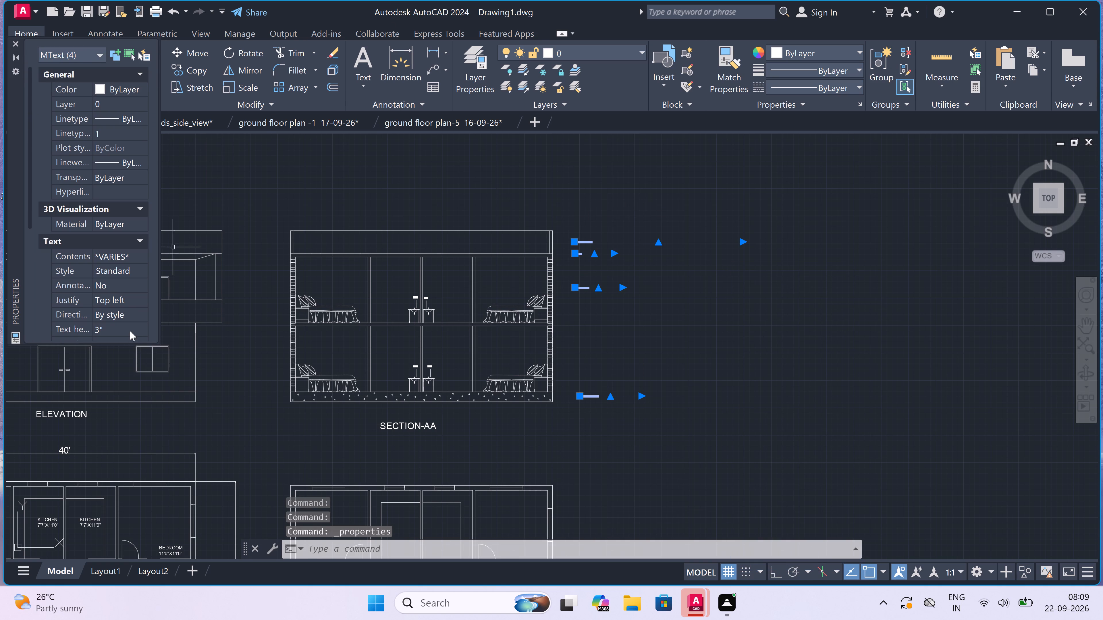
click(128, 333)
key(BackSpace)
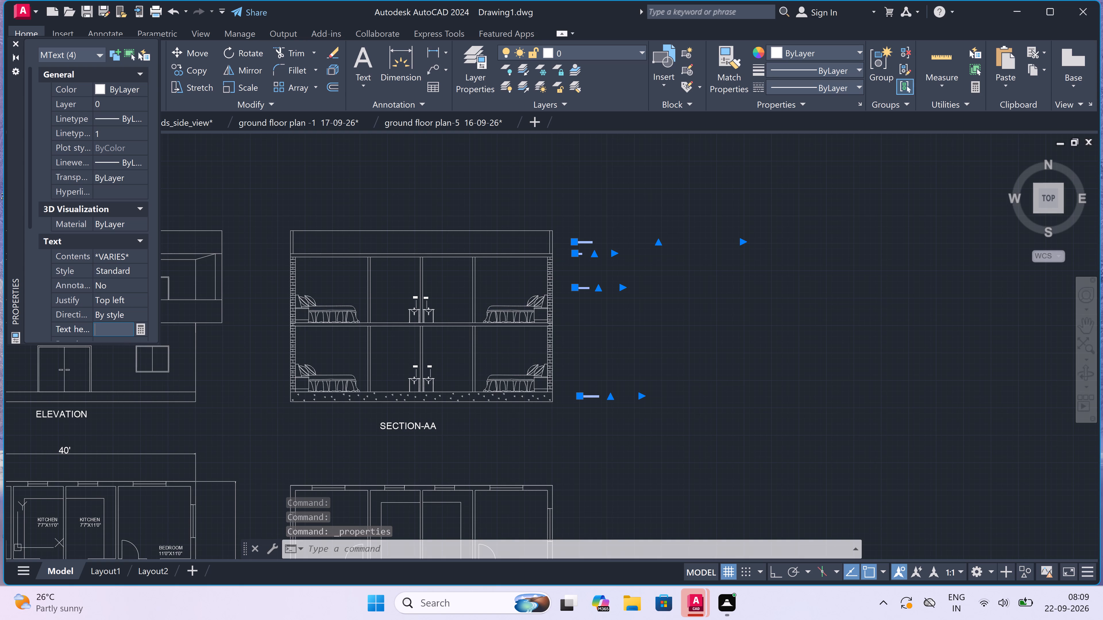
key(9)
key(shift+quotedbl)
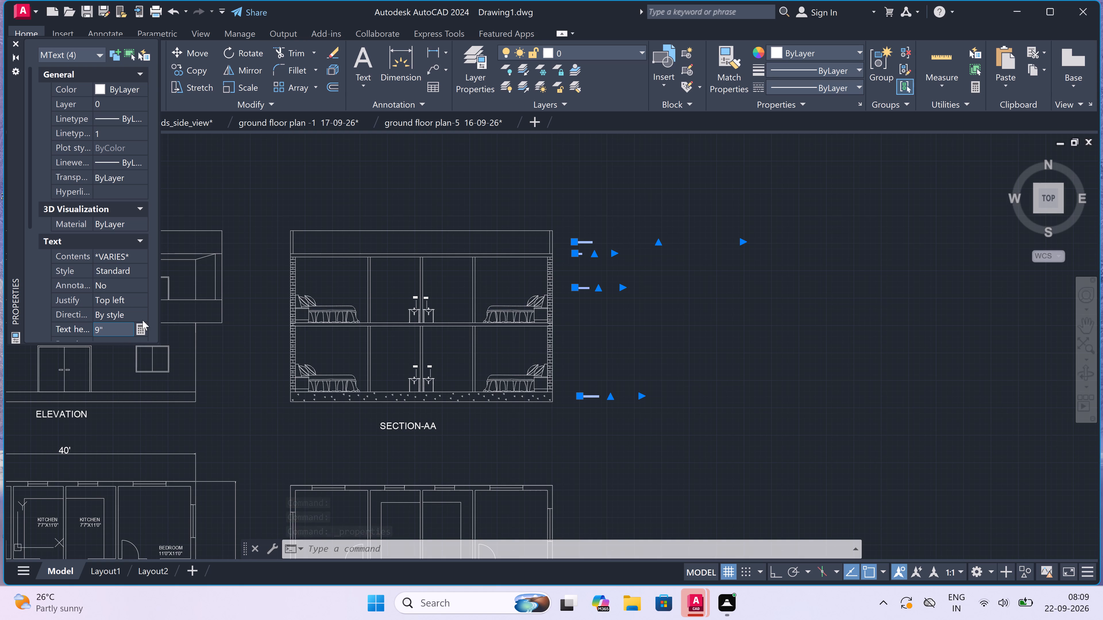
click(260, 282)
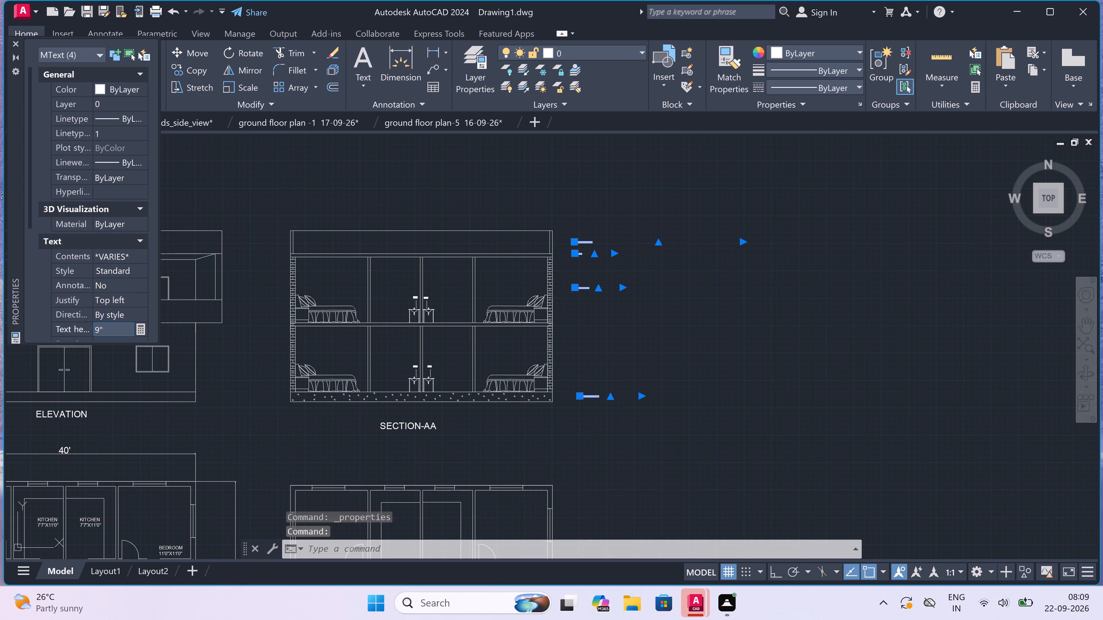
key(Escape)
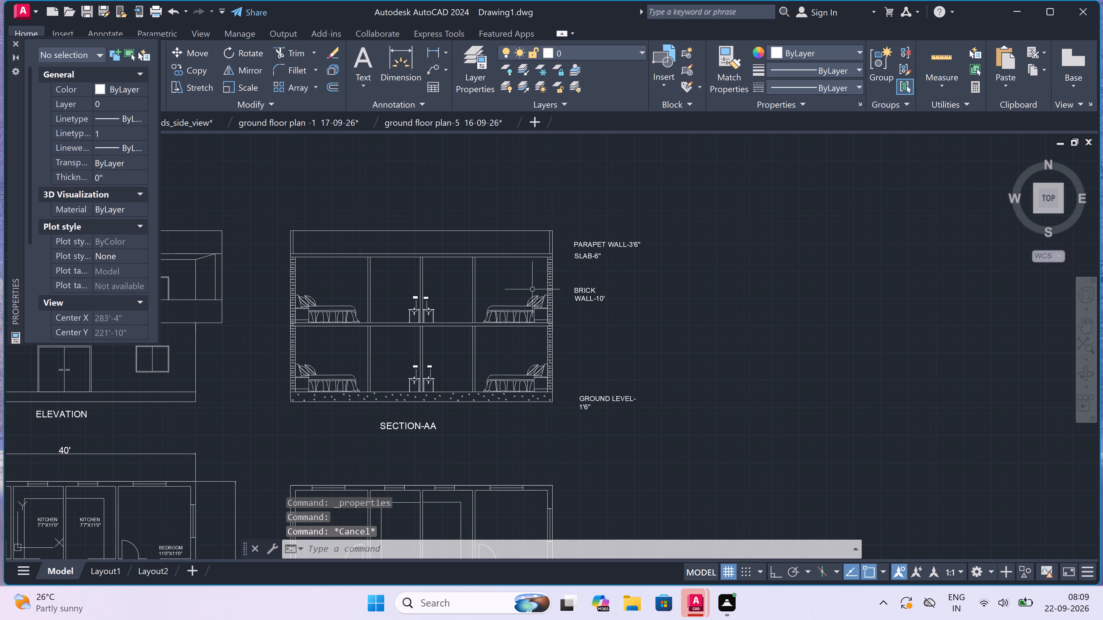
With Ortho on, draw a horizontal leader line from the parapet's outer face to the PARAPET WALL label.
scroll(572, 235, up, 3)
key(l)
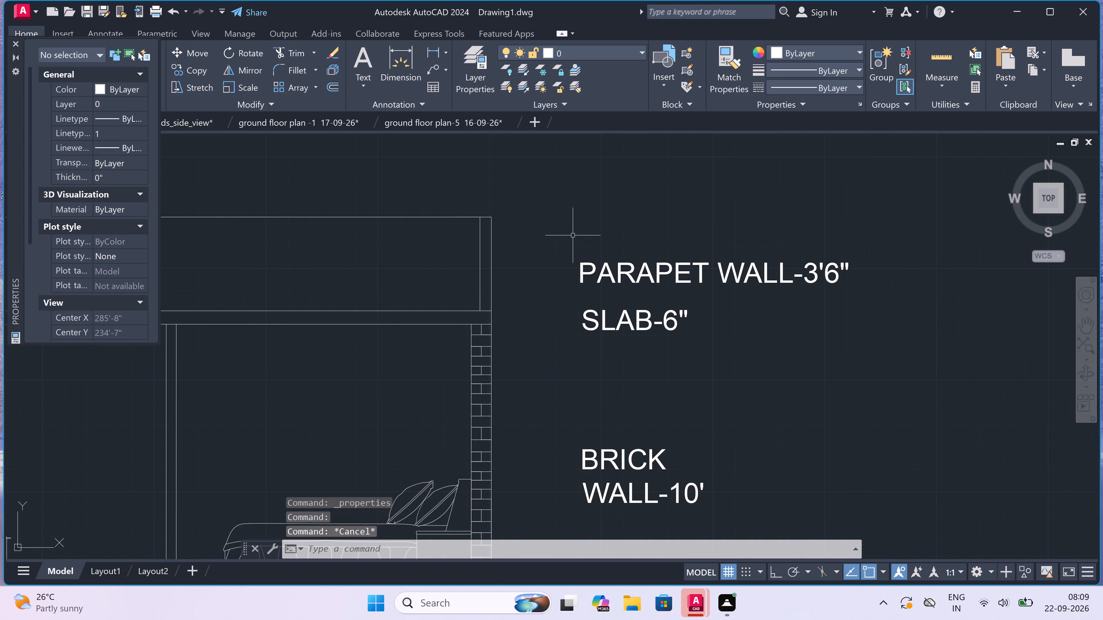
key(space)
scroll(573, 235, up, 1)
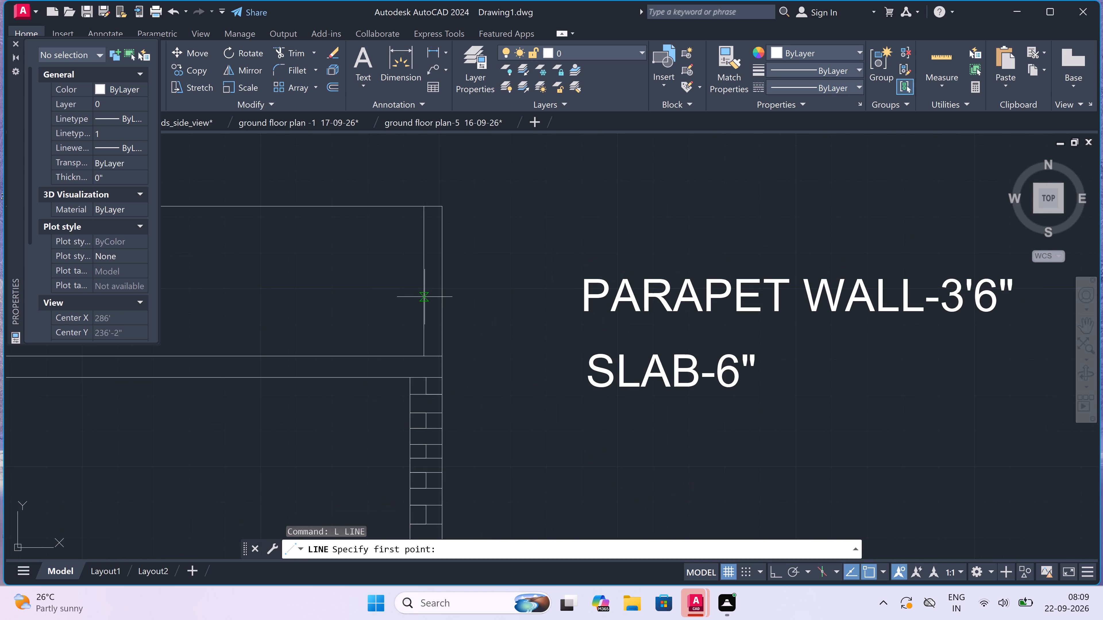
drag(441, 295, 450, 295)
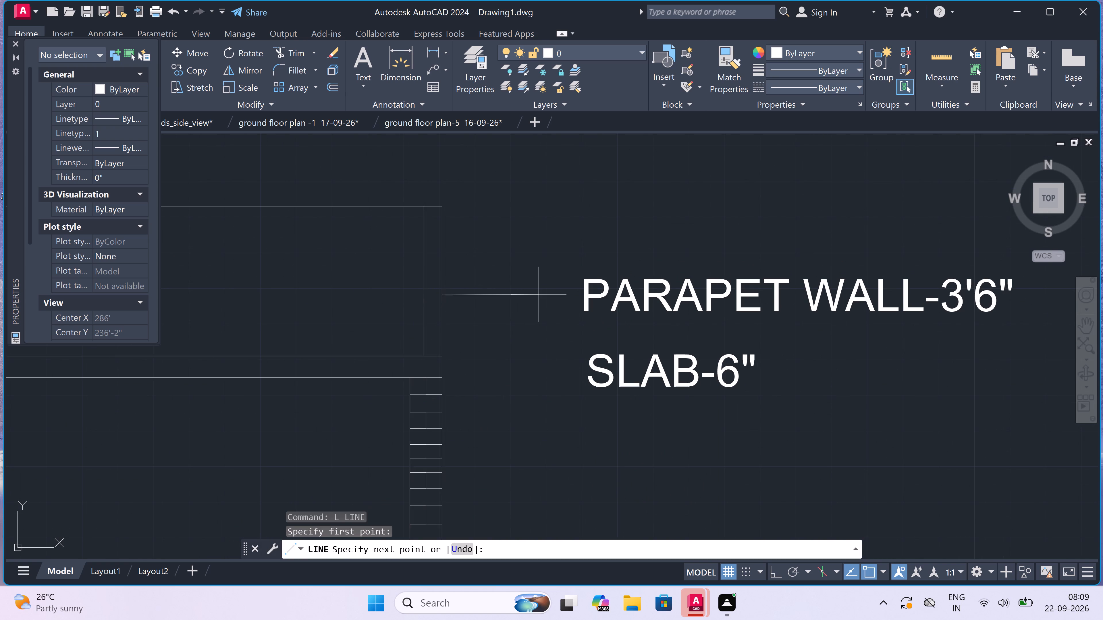
key(F8)
click(564, 292)
key(Escape)
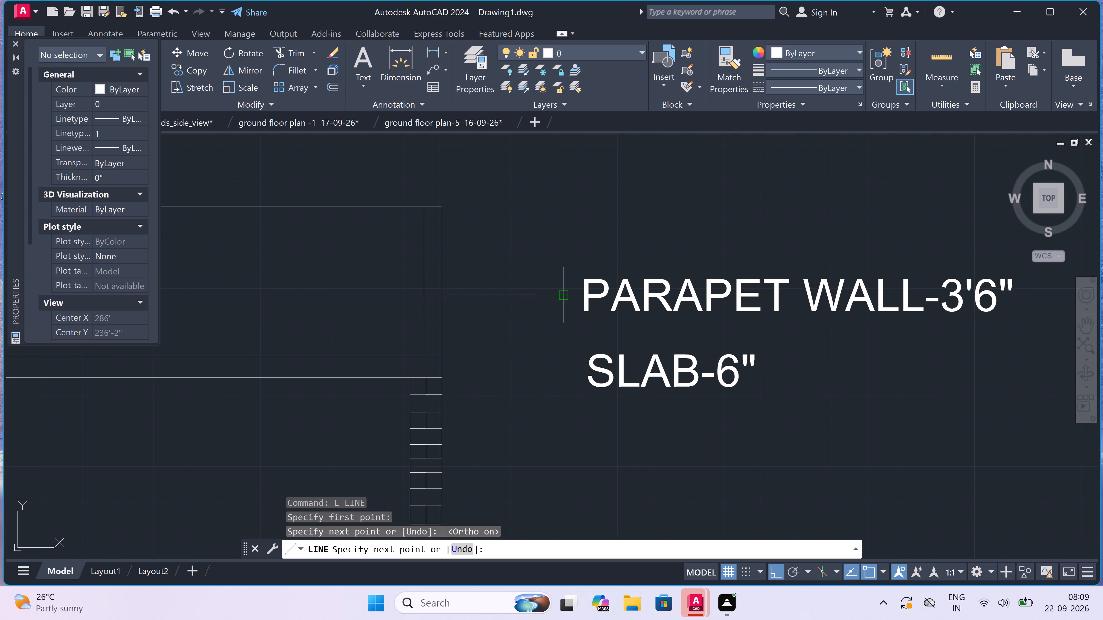
Draw a horizontal leader line about 3'-3" long from inside the roof slab's end to the SLAB-6" label.
key(space)
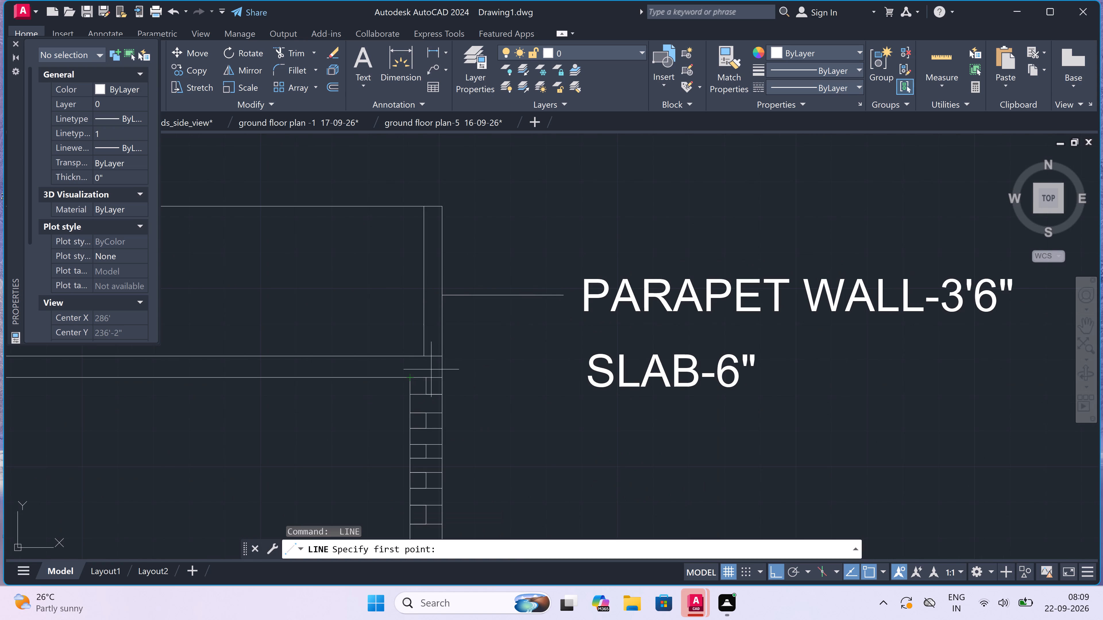
click(433, 366)
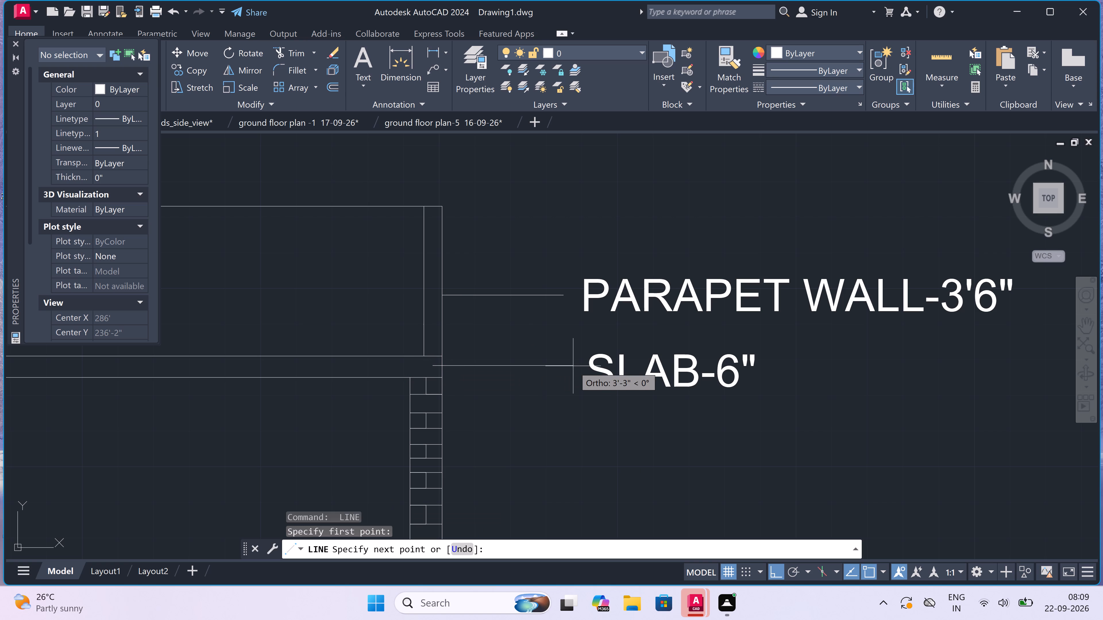
click(574, 366)
key(Escape)
Draw a horizontal leader line from the upper-floor brick wall's outer face to the BRICK WALL-10' label.
scroll(556, 332, down, 2)
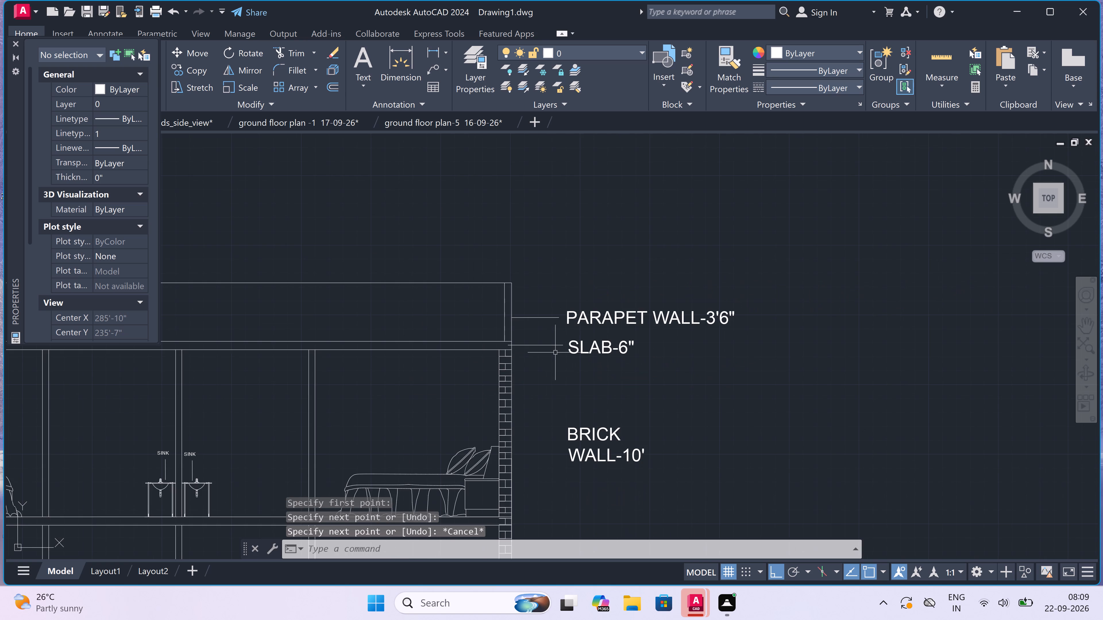
scroll(533, 457, up, 2)
key(space)
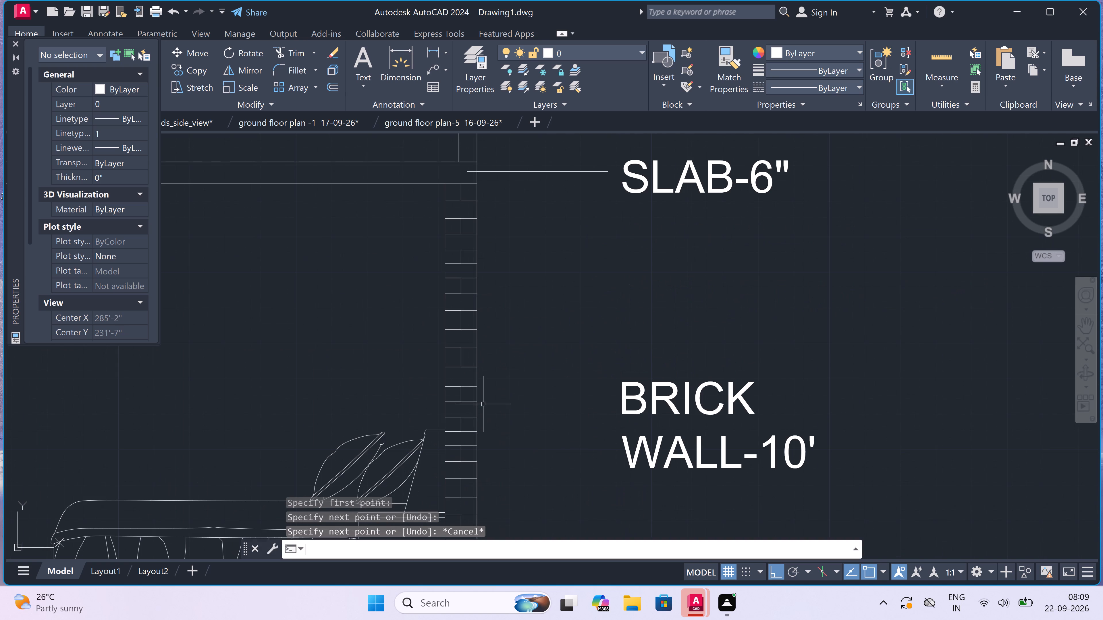
click(478, 387)
click(591, 384)
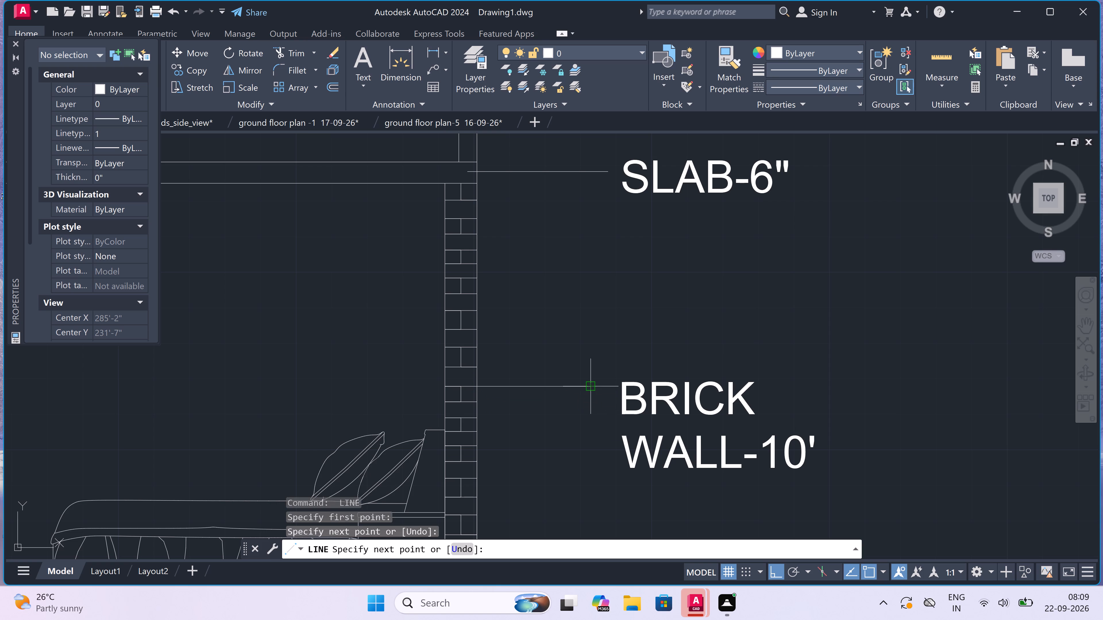
Draw a horizontal leader line from just inside the hatched ground-level base's outer end to the GROUND LEVEL-1'6" label.
key(Escape)
scroll(583, 341, down, 6)
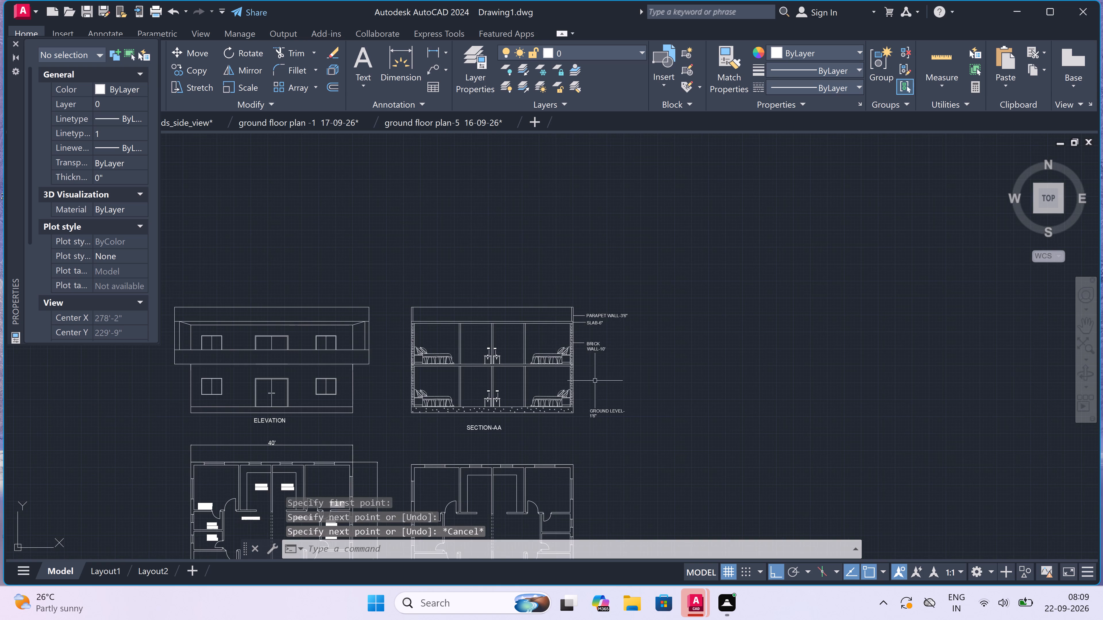
scroll(587, 394, up, 3)
scroll(587, 394, down, 1)
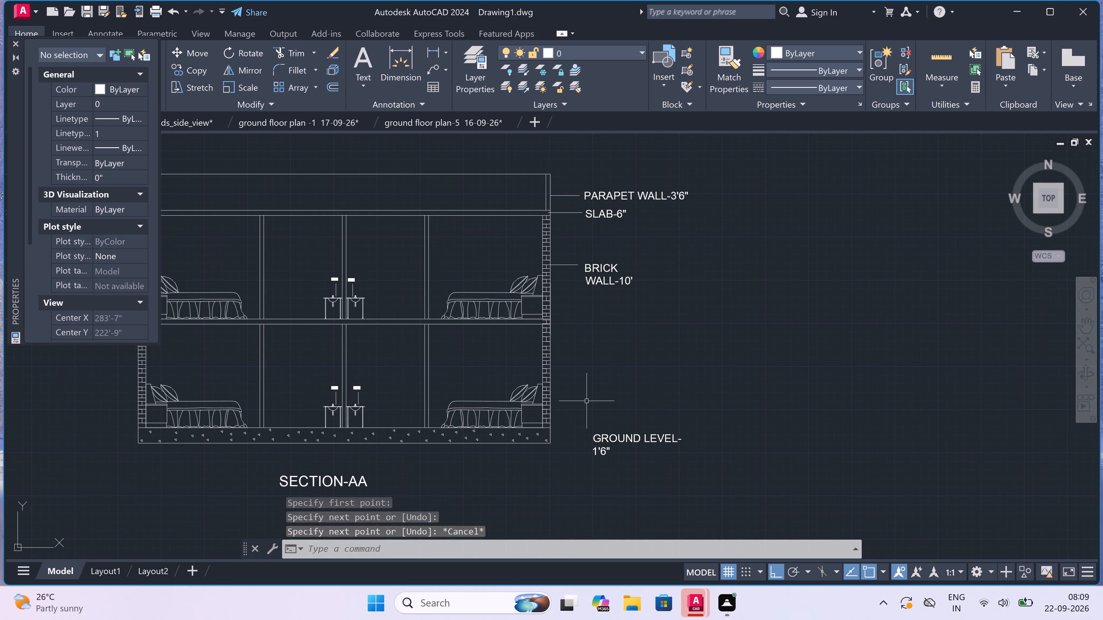
scroll(584, 443, up, 3)
key(space)
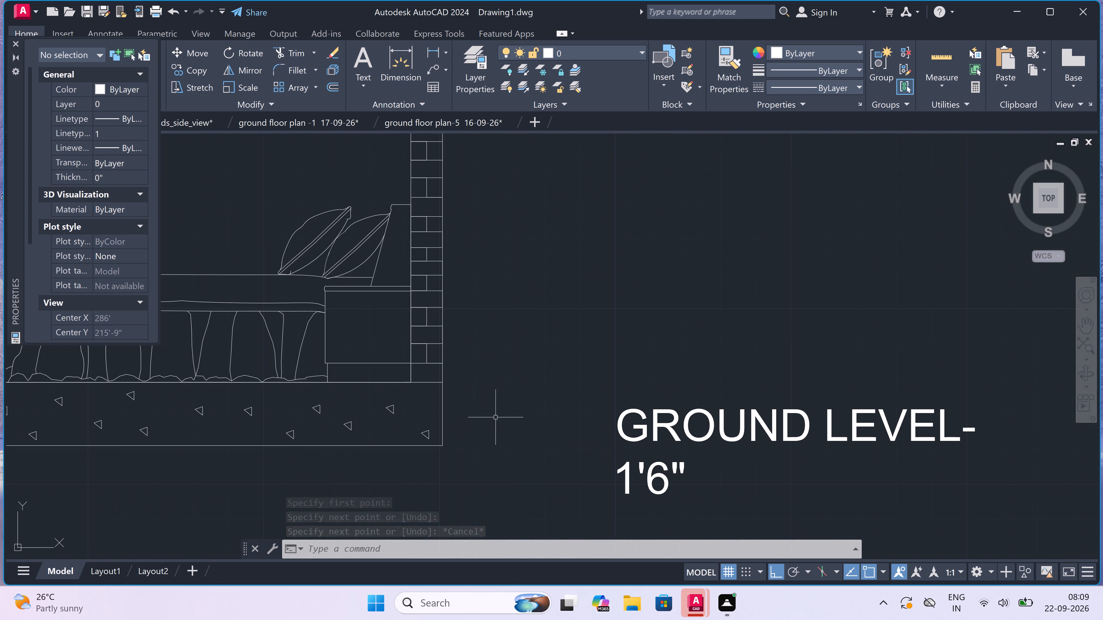
click(430, 404)
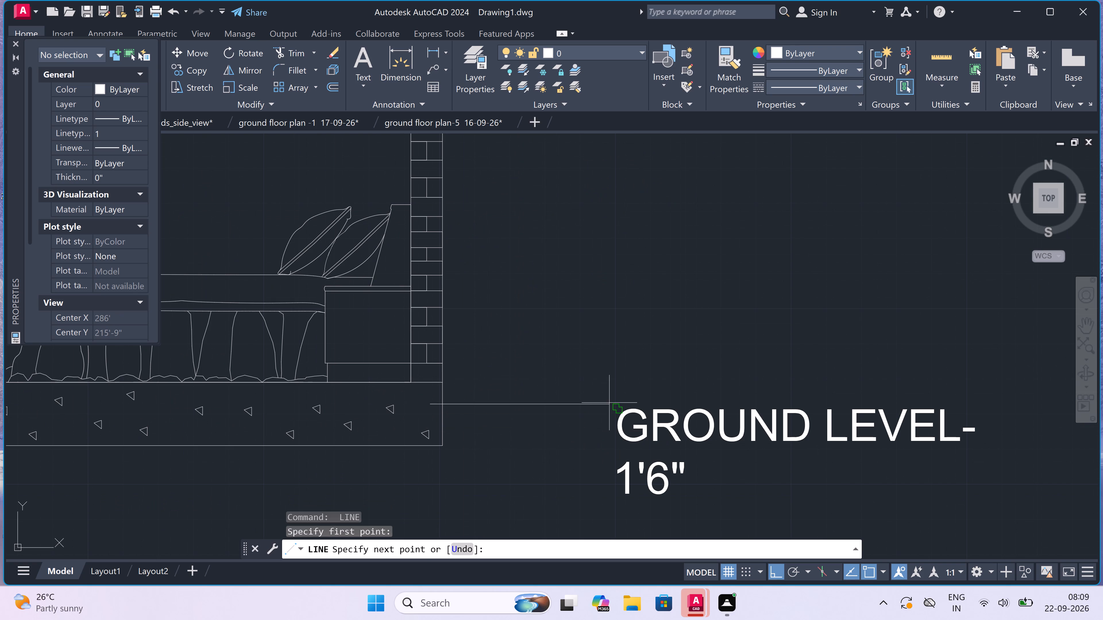
click(593, 399)
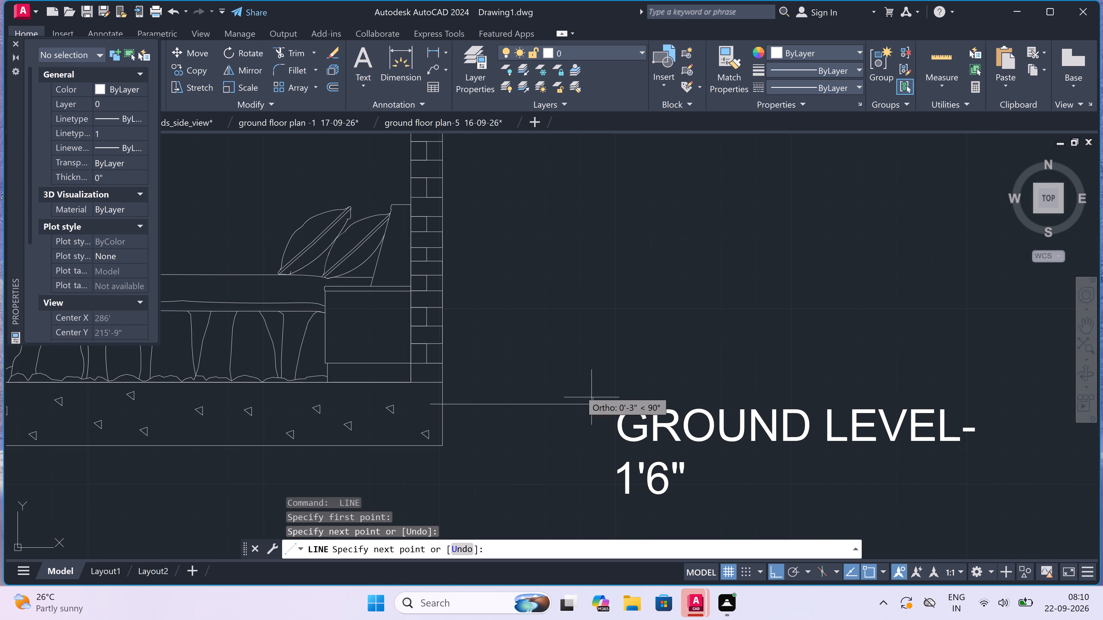
key(Escape)
Draw a rectangular border enclosing the elevation, Section-AA with its labels, and both floor plans, leaving a margin all round.
scroll(557, 374, down, 9)
scroll(552, 412, up, 3)
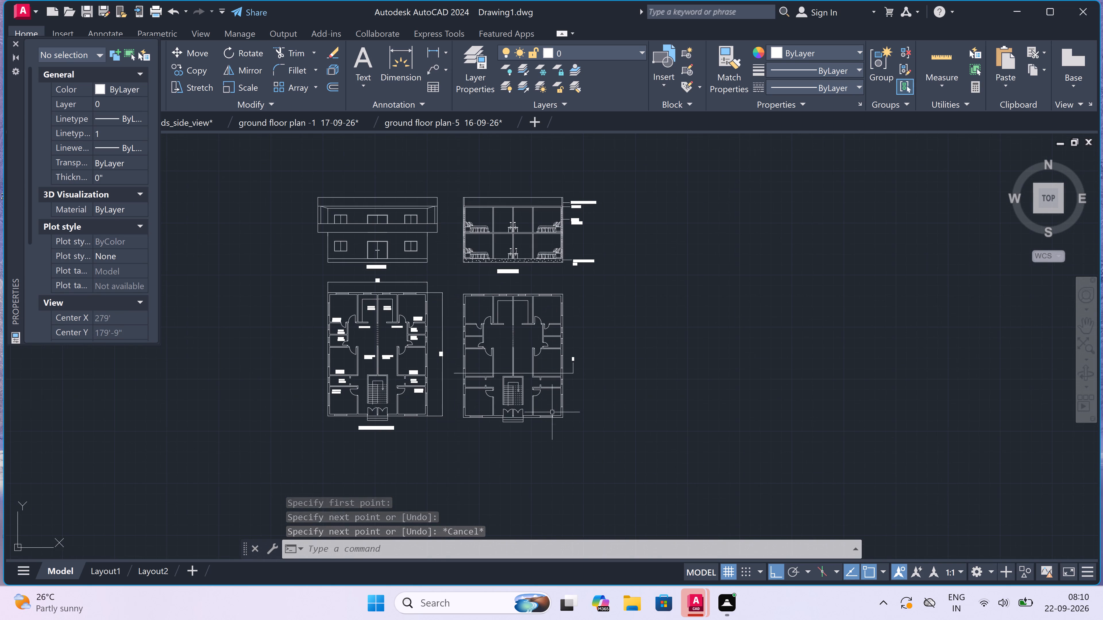
text(REC)
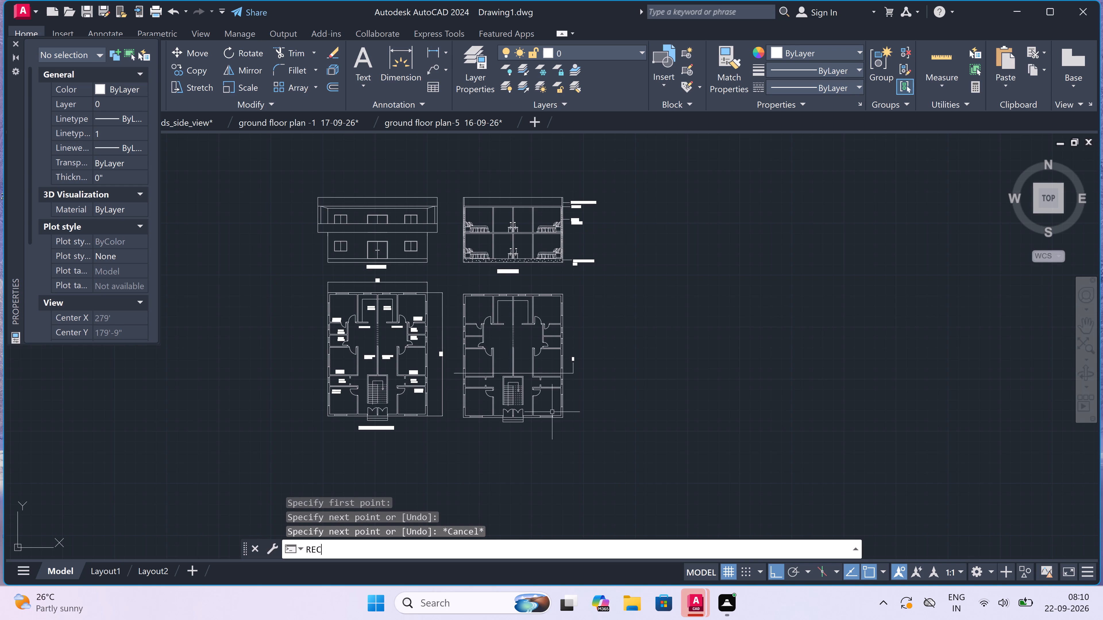
key(space)
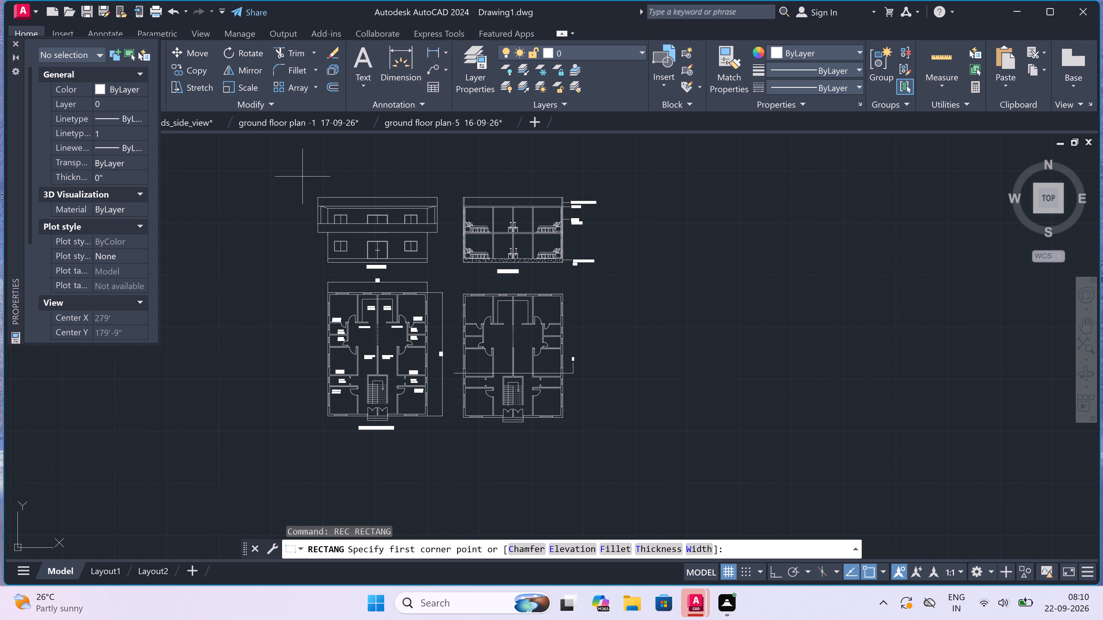
click(300, 175)
click(605, 444)
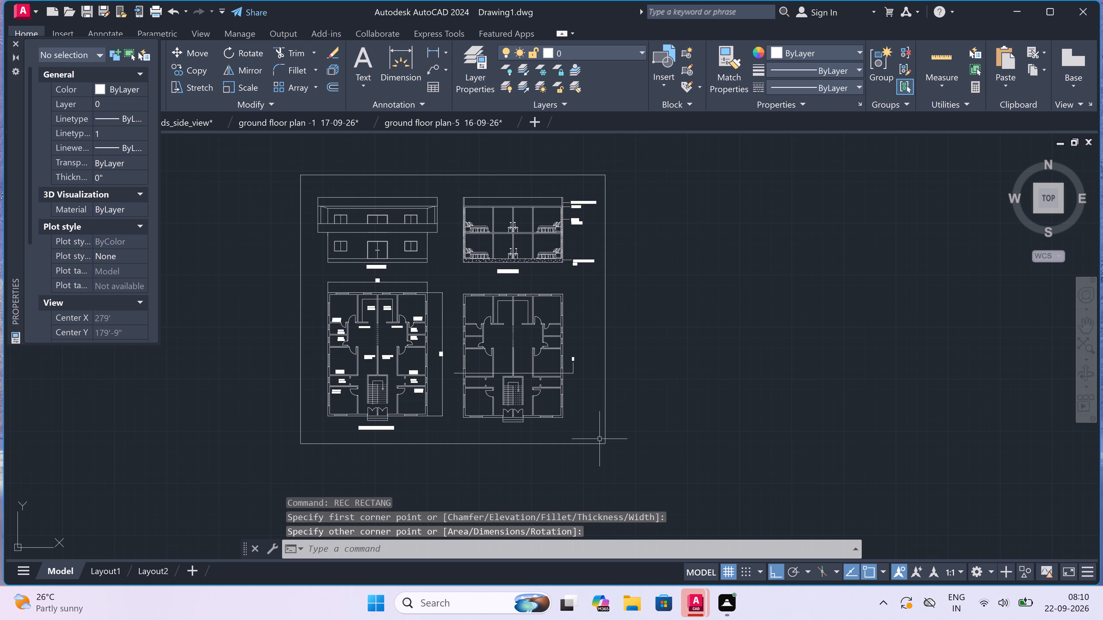
scroll(581, 392, down, 2)
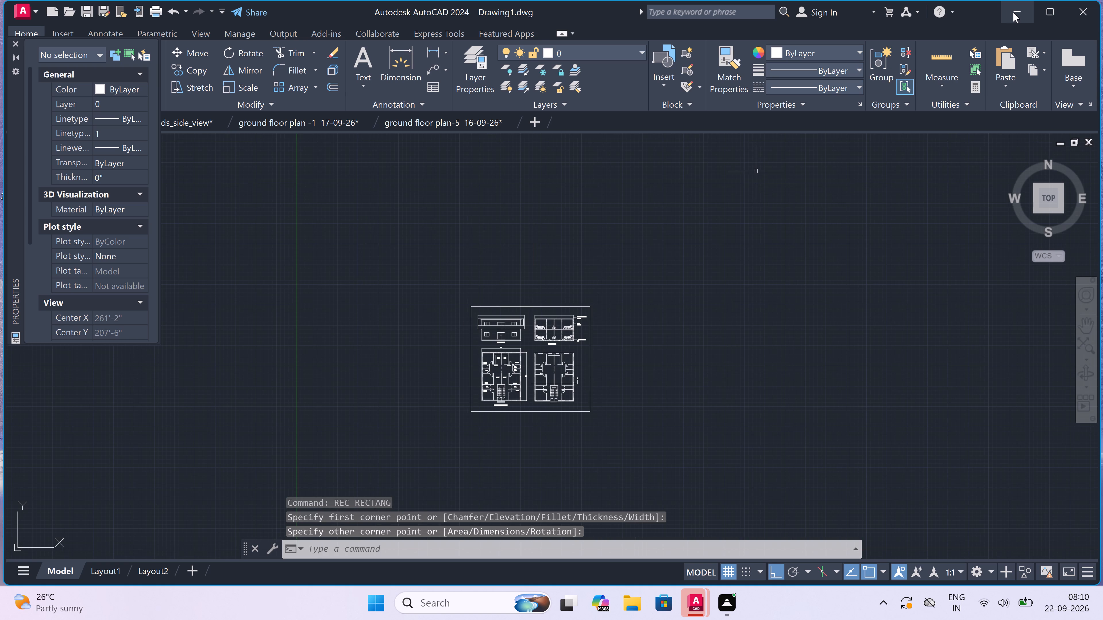
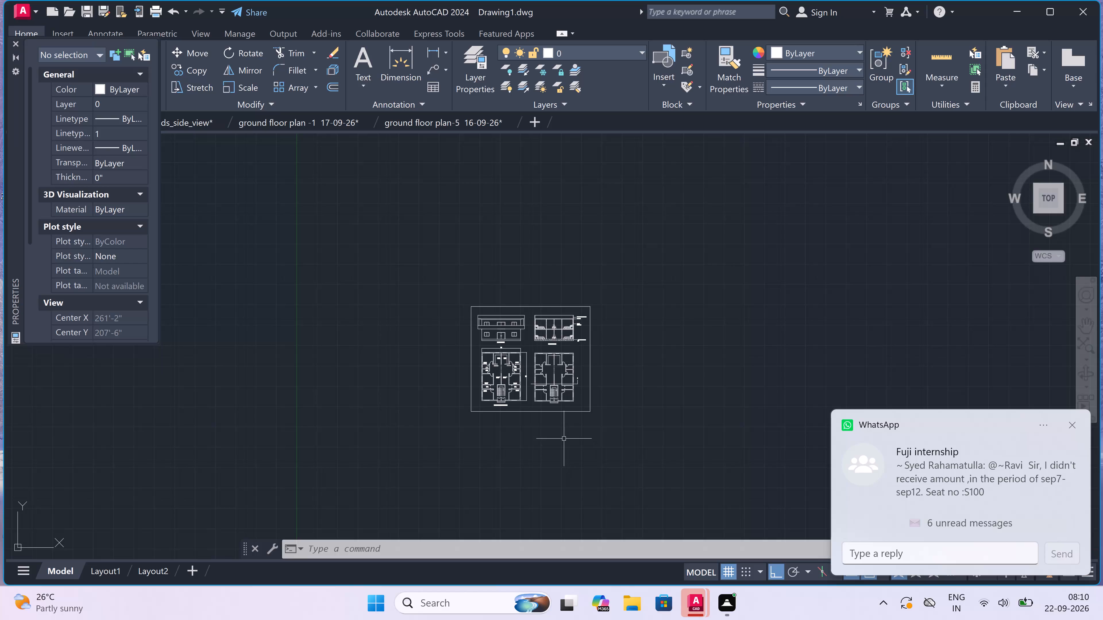
Trim the brick joint lines out of the intermediate floor slab where it crosses the left outer wall in Section-AA.
scroll(562, 435, up, 1)
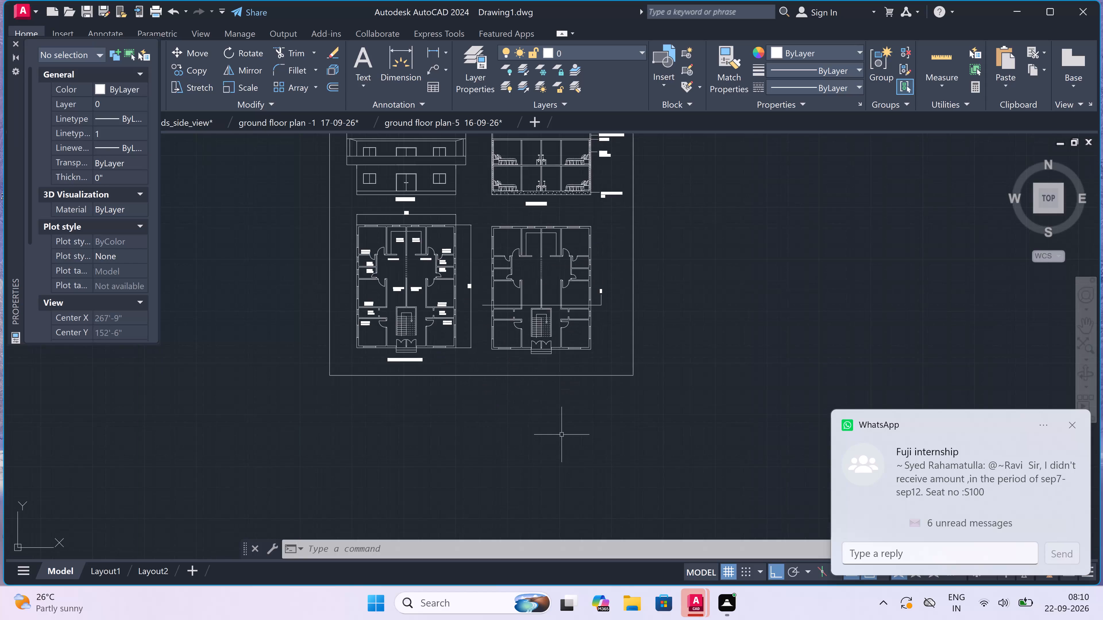
scroll(562, 435, down, 1)
scroll(447, 223, up, 2)
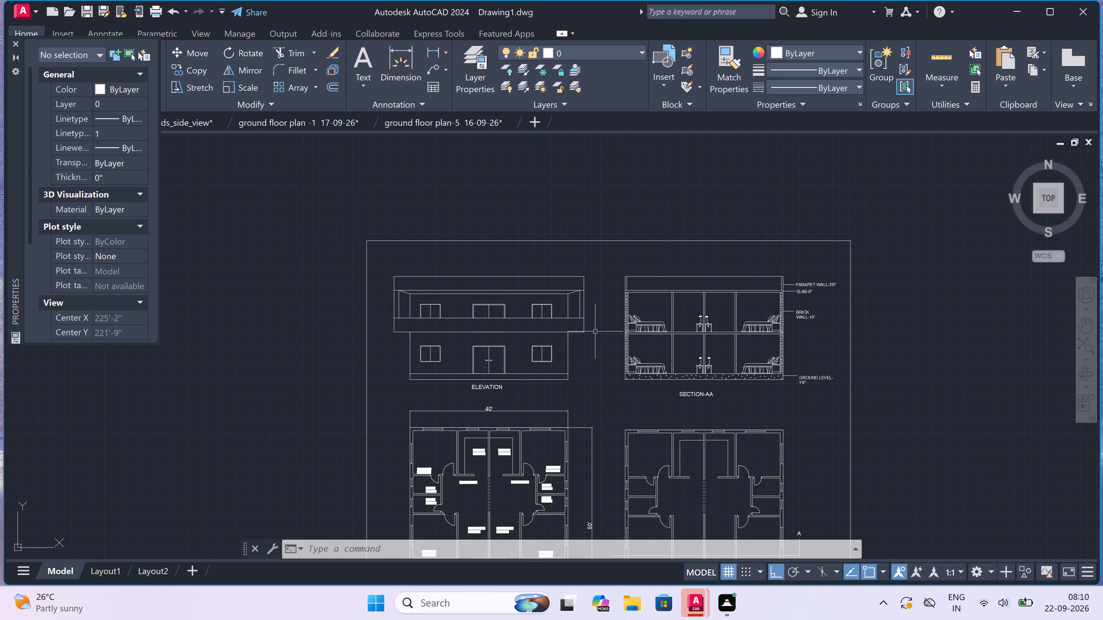
scroll(683, 327, up, 3)
scroll(573, 340, down, 1)
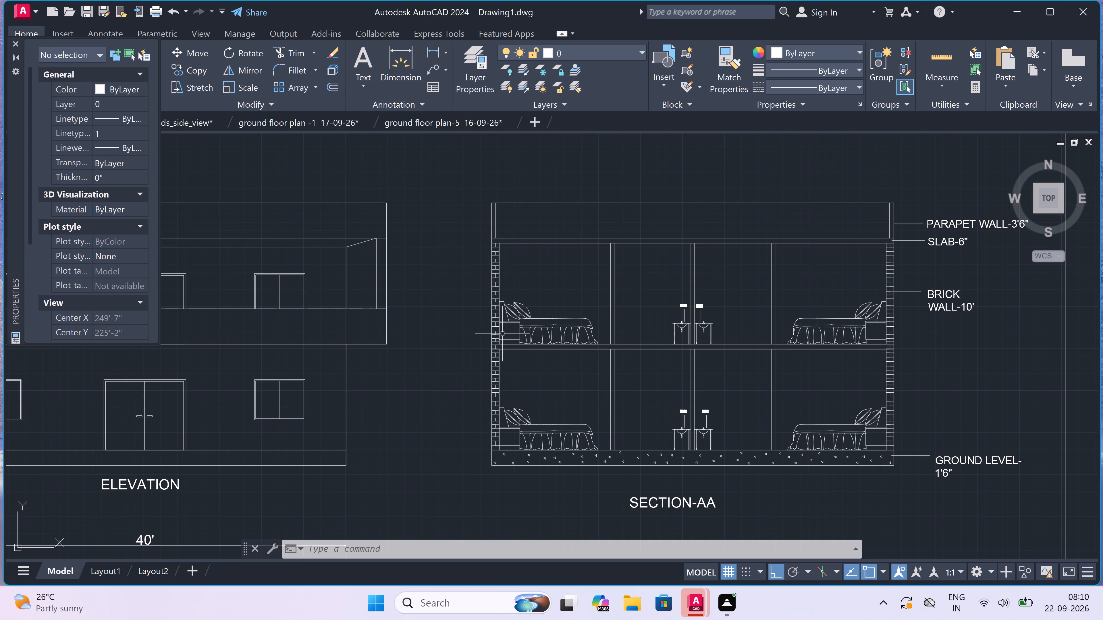
scroll(506, 350, up, 2)
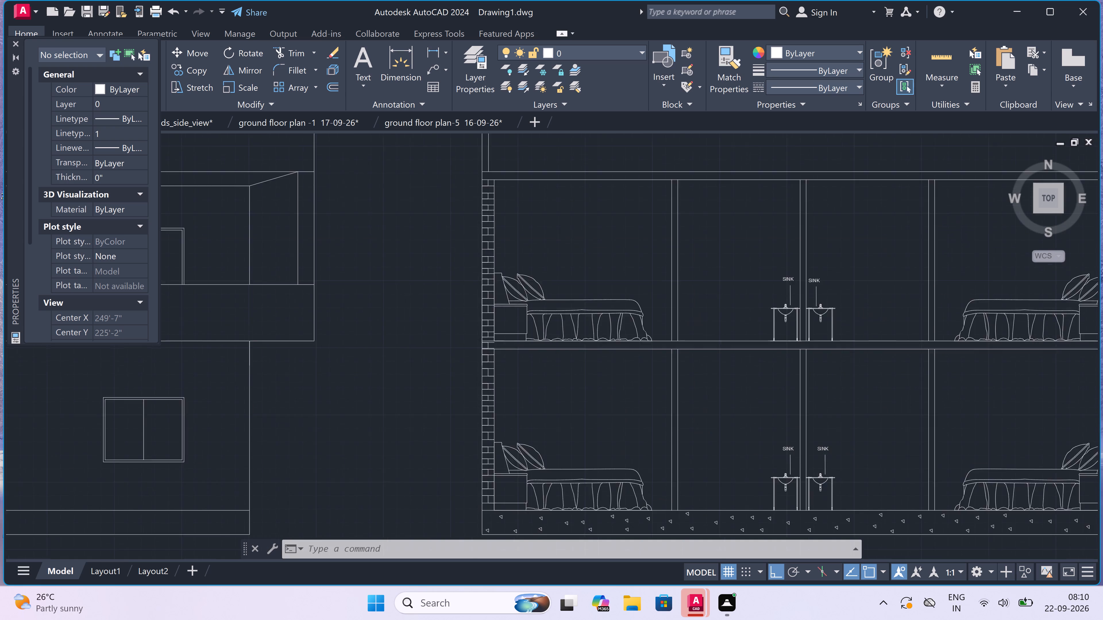
scroll(506, 350, up, 1)
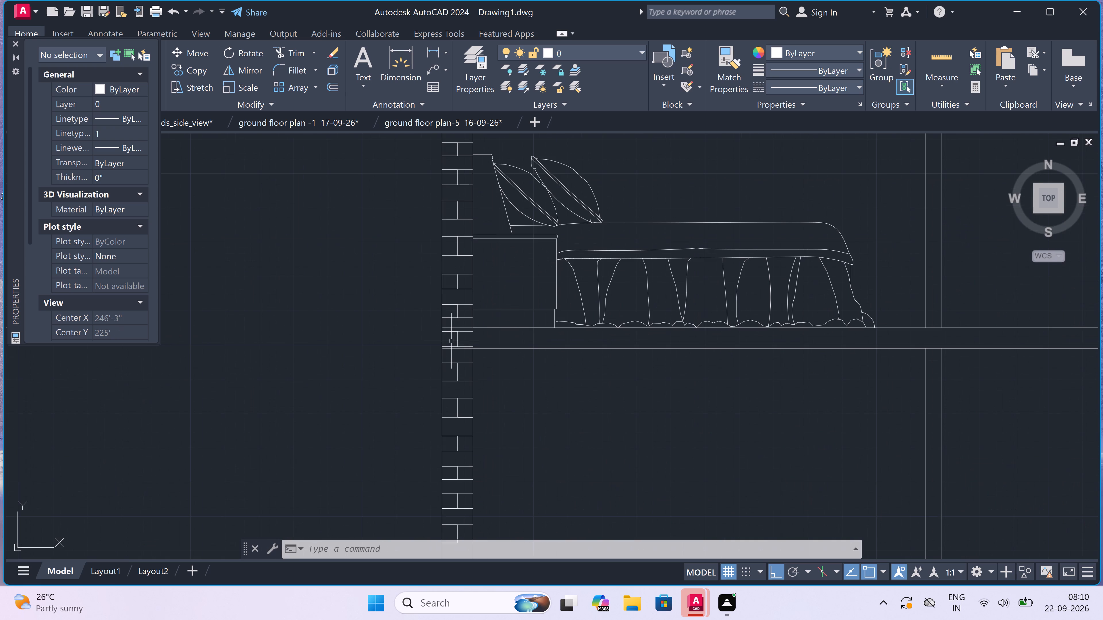
text(TR)
key(space)
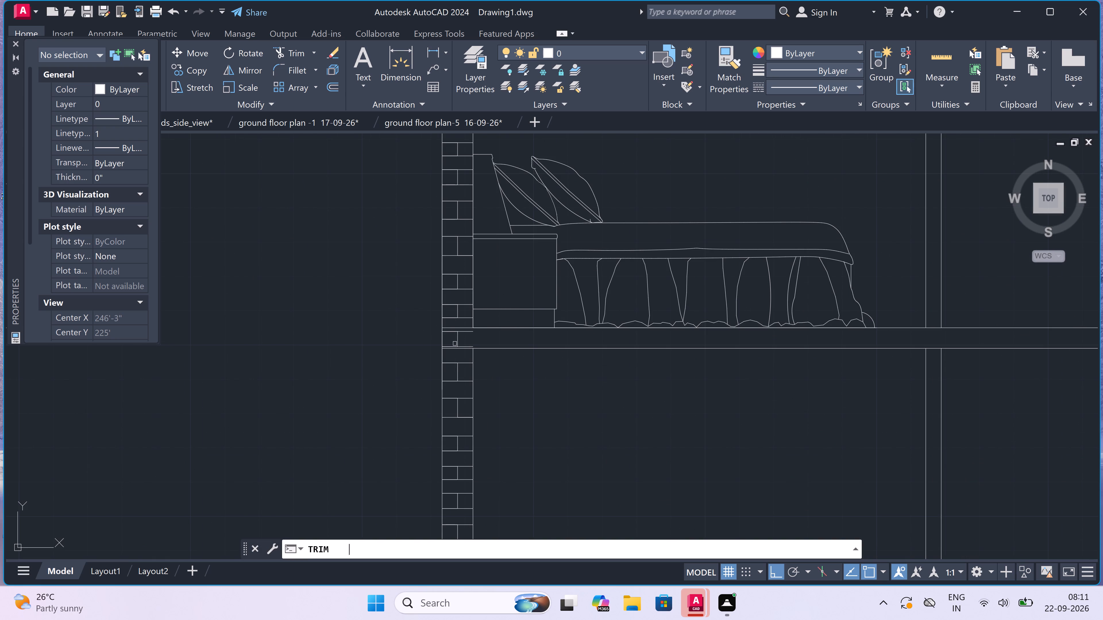
scroll(455, 343, up, 3)
click(429, 323)
click(543, 319)
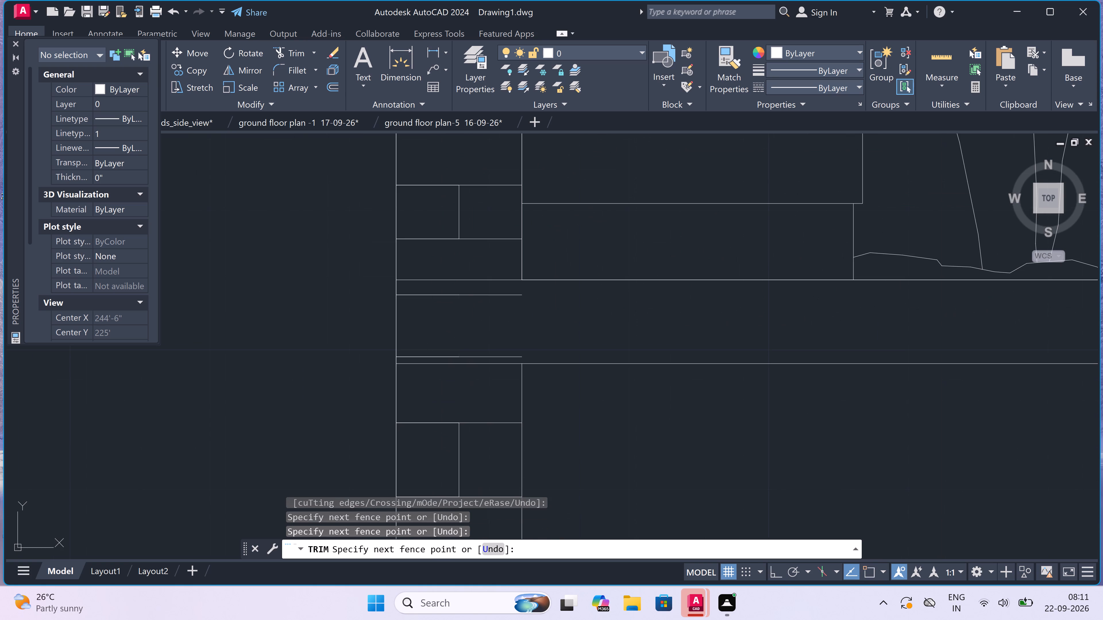
scroll(503, 361, up, 2)
drag(503, 359, 502, 356)
click(497, 334)
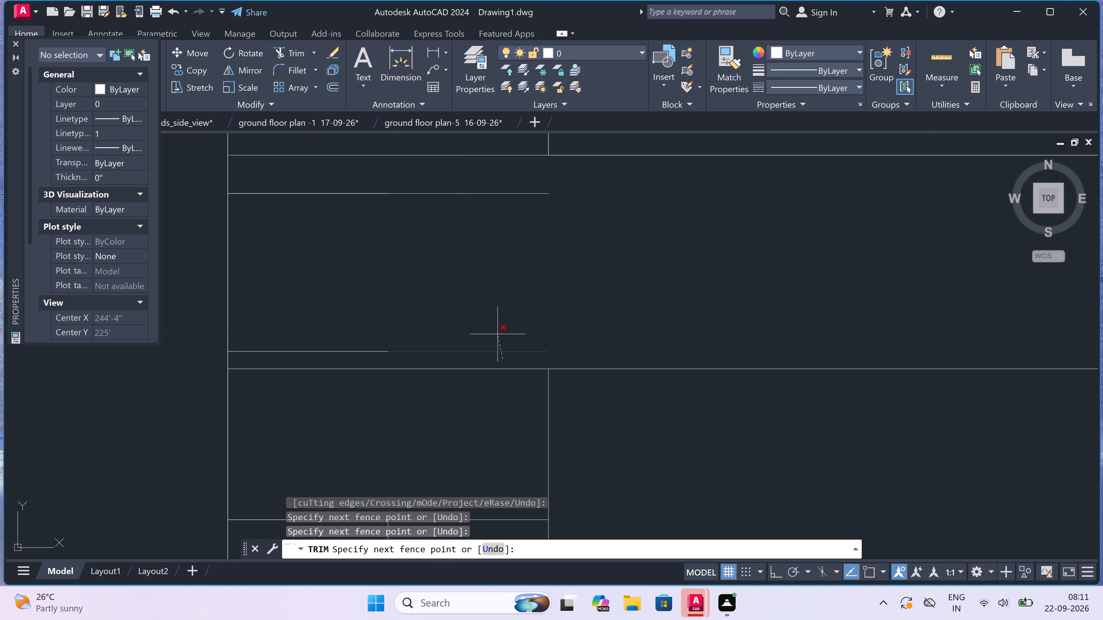
click(356, 358)
click(359, 319)
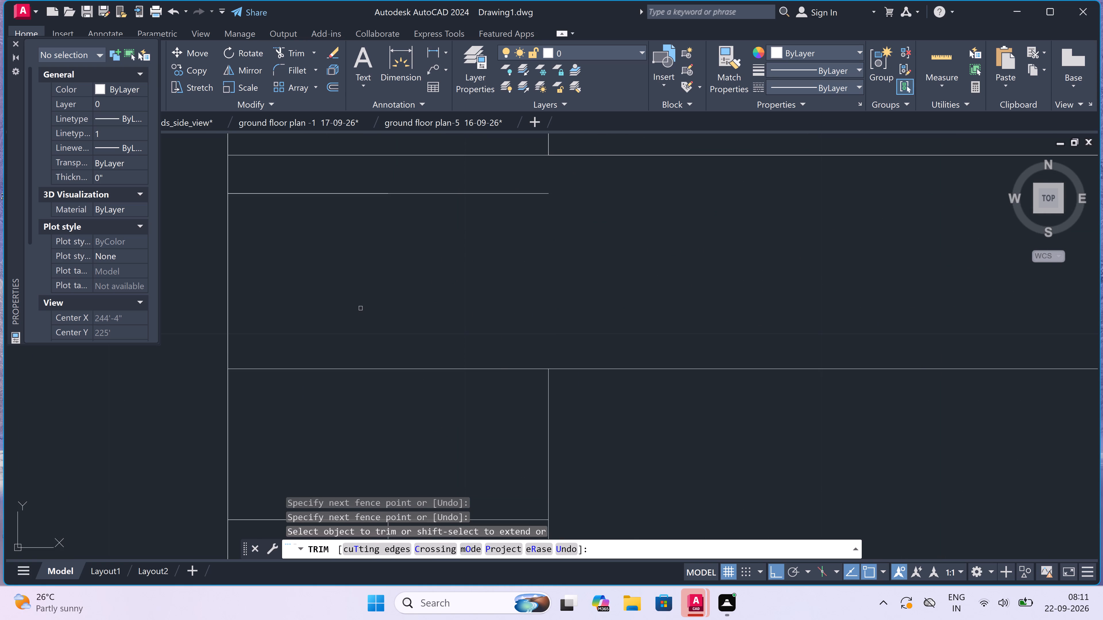
click(402, 173)
drag(409, 259, 409, 256)
click(373, 195)
scroll(436, 260, down, 5)
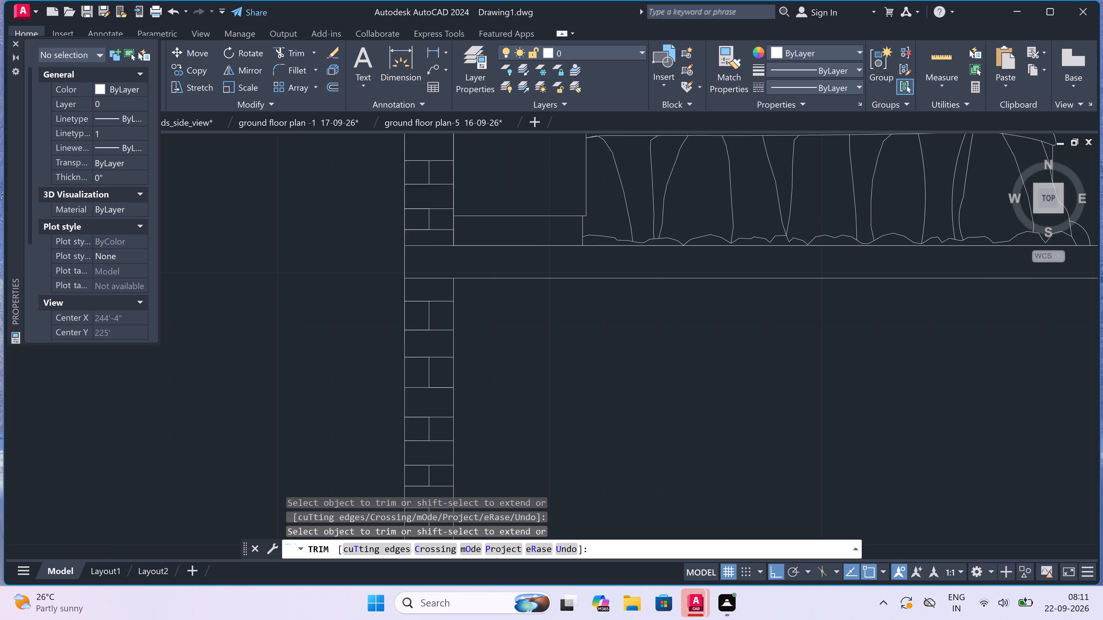
Trim the brick joint lines out of the intermediate floor slab where it crosses the right outer wall in Section-AA.
scroll(436, 261, down, 5)
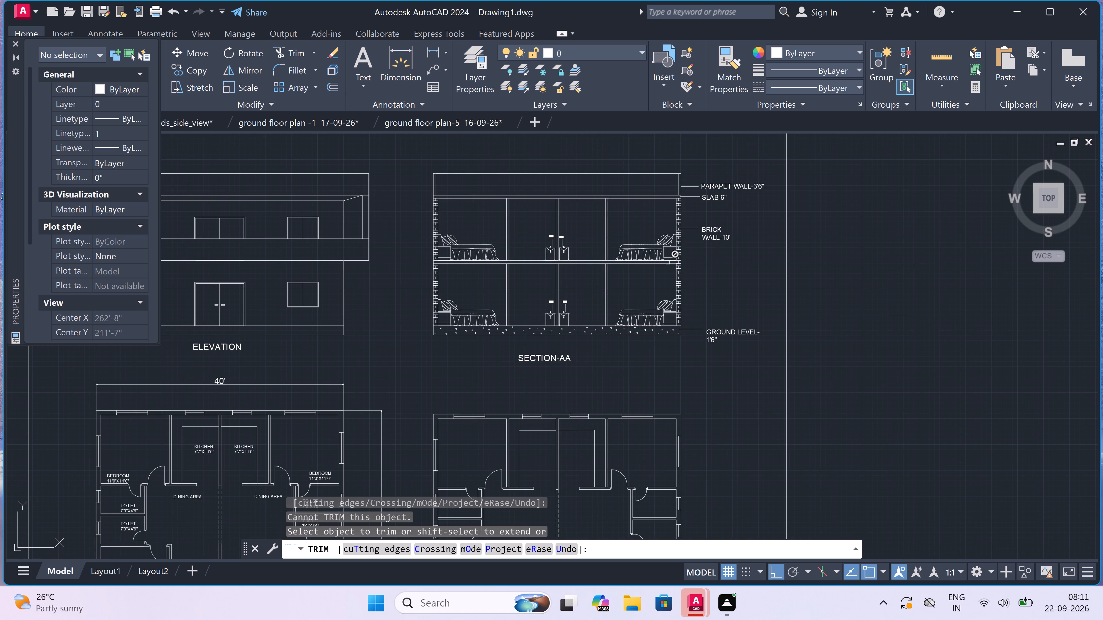
scroll(674, 264, up, 4)
scroll(698, 254, up, 3)
click(699, 251)
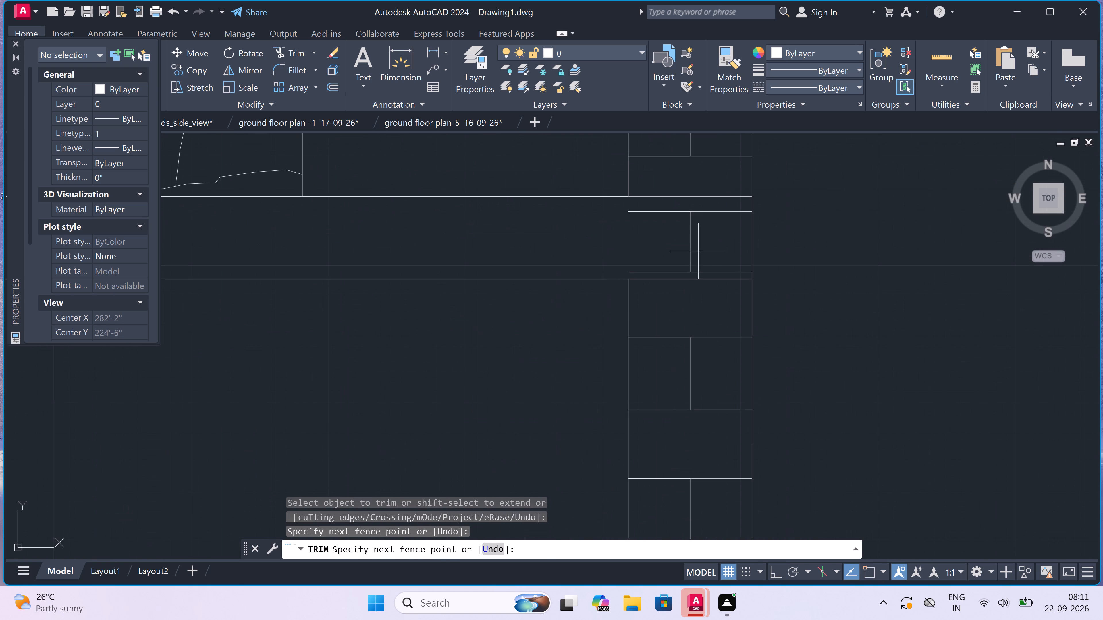
click(668, 245)
scroll(669, 244, down, 1)
scroll(673, 222, up, 2)
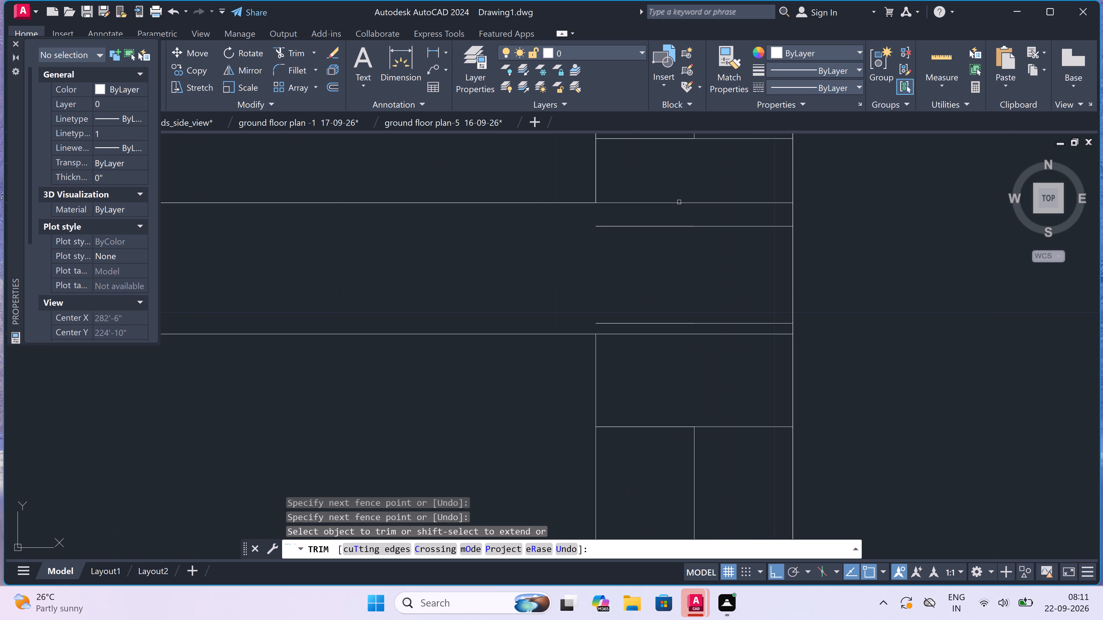
click(680, 212)
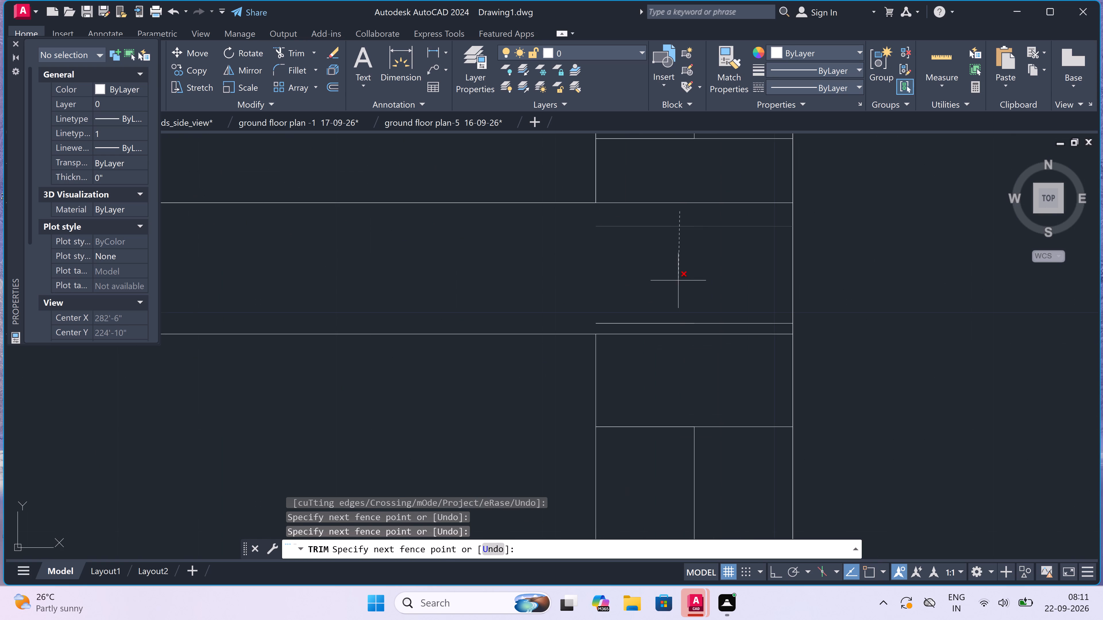
click(677, 325)
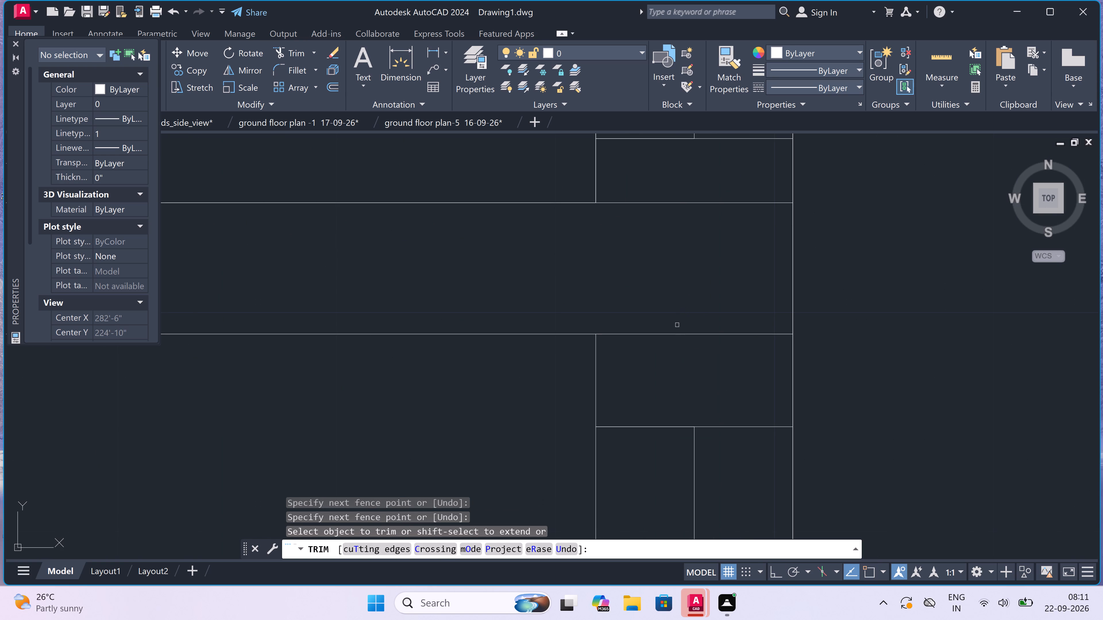
scroll(675, 323, down, 7)
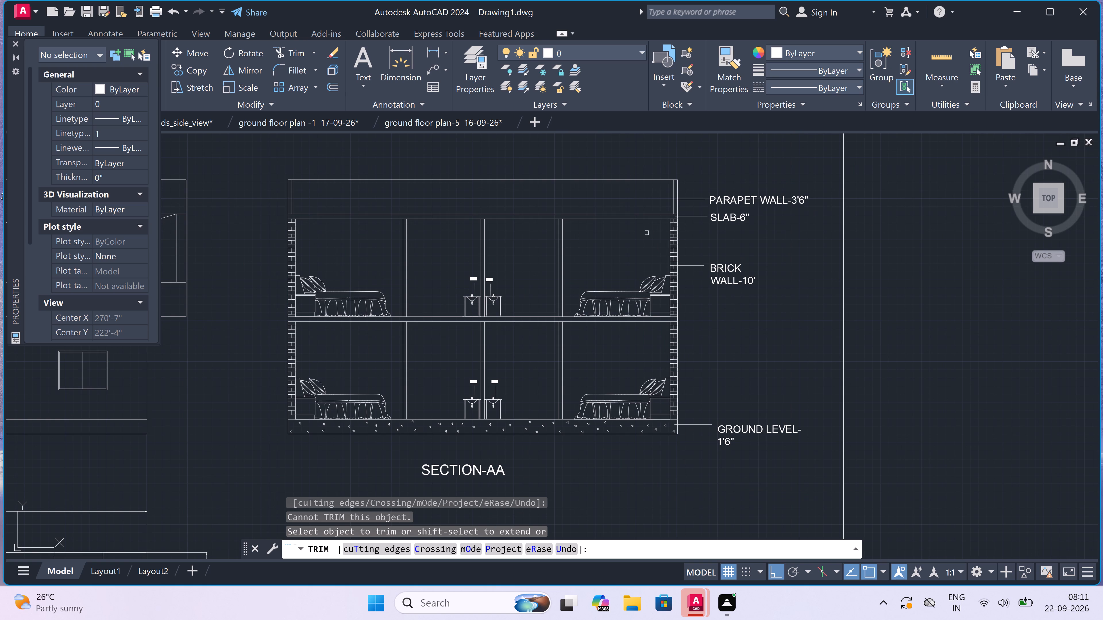
key(Escape)
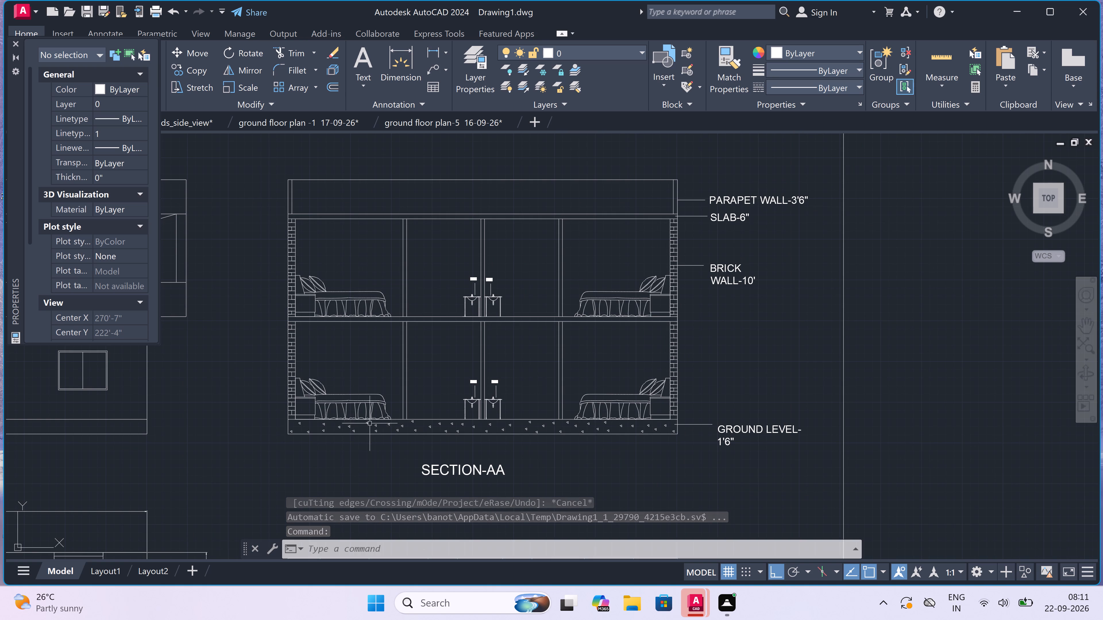
Draw seven horizontal brick course lines across the left interior wall on the ground floor of Section-AA, stacked upward from the floor.
scroll(369, 412, up, 3)
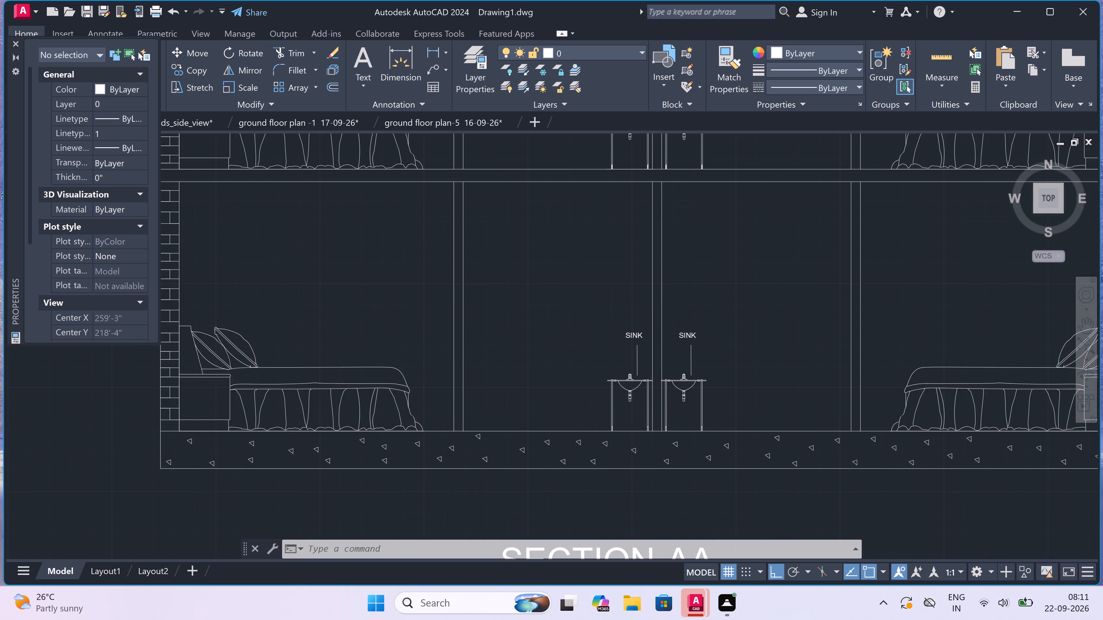
scroll(496, 416, up, 3)
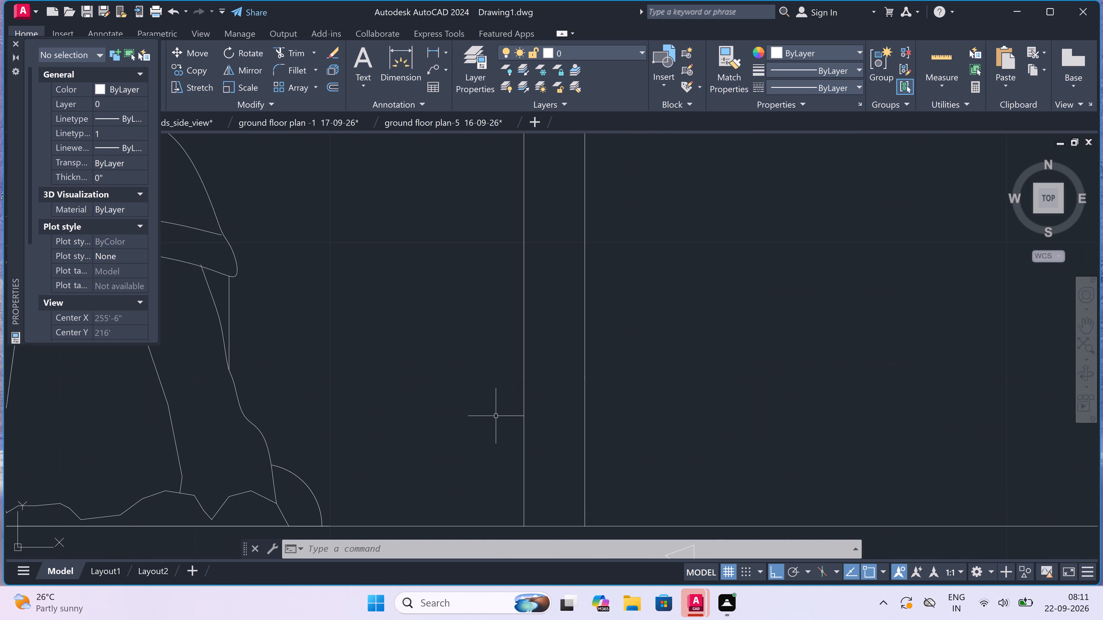
text(L)
key(space)
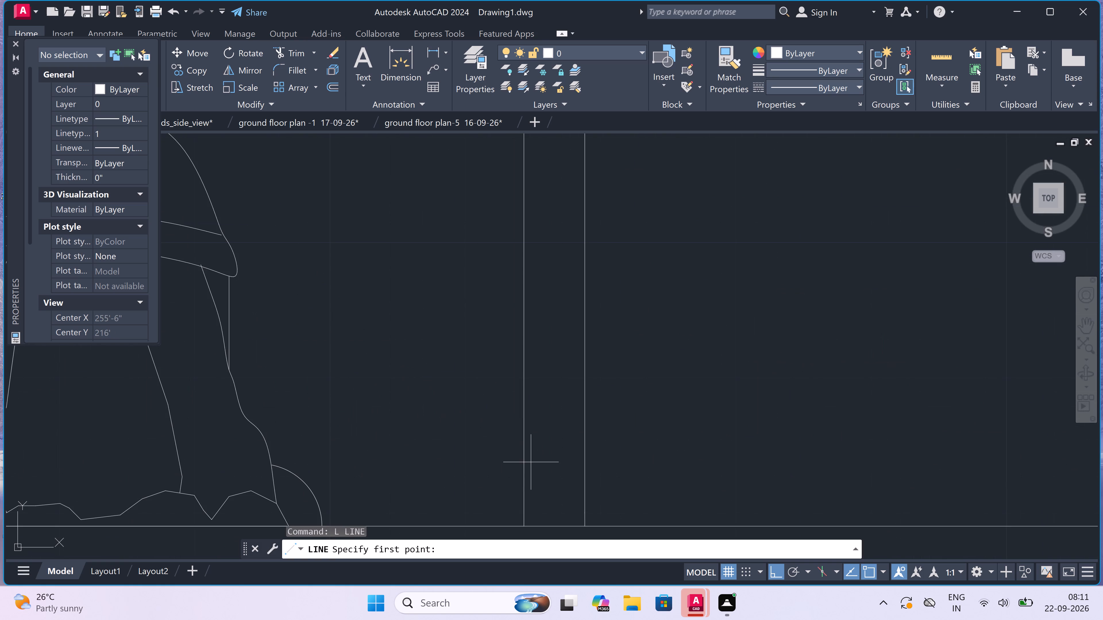
click(523, 493)
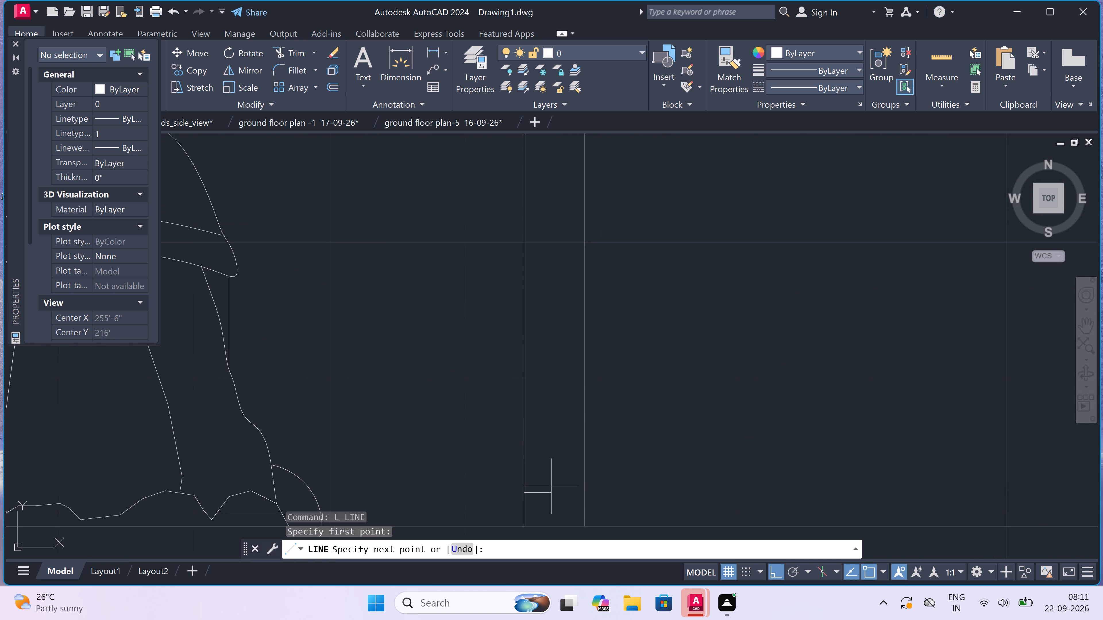
click(581, 493)
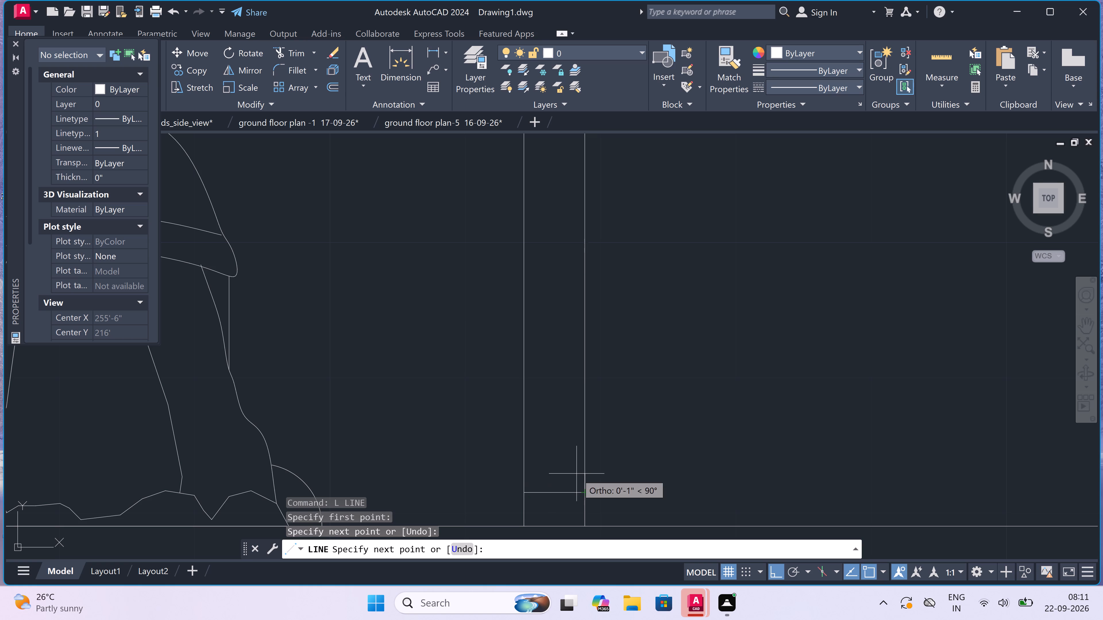
click(585, 464)
click(525, 463)
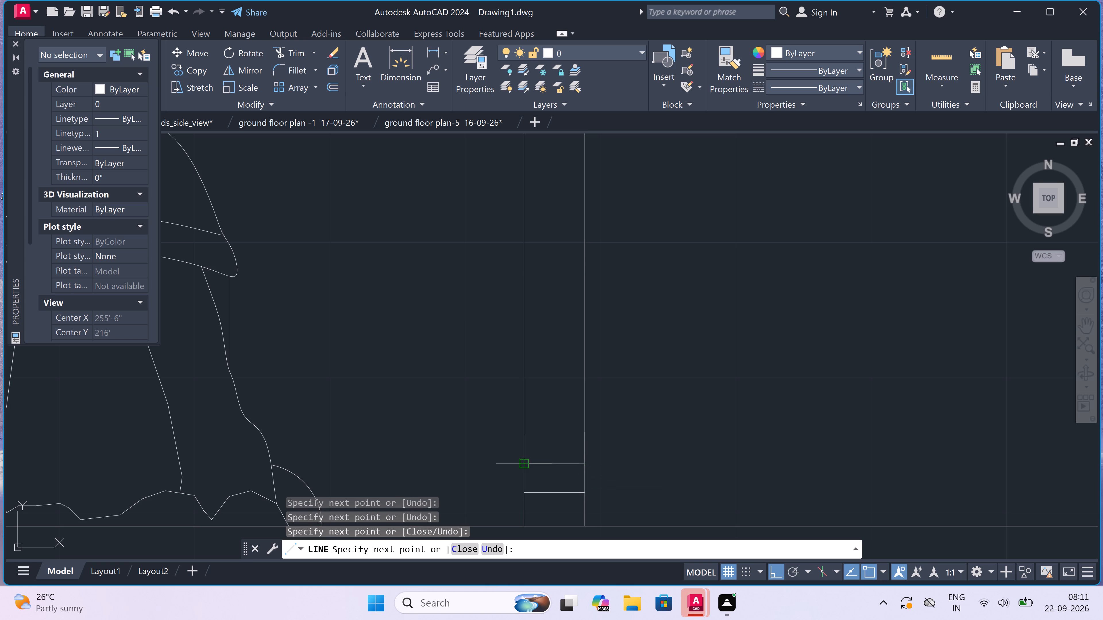
click(523, 428)
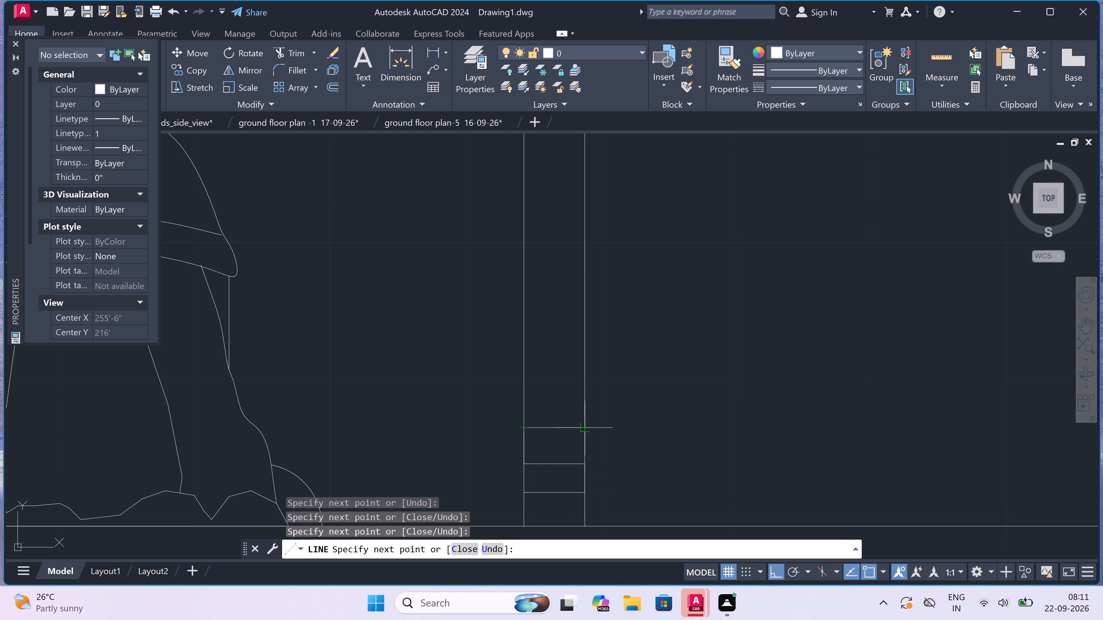
click(581, 427)
click(579, 390)
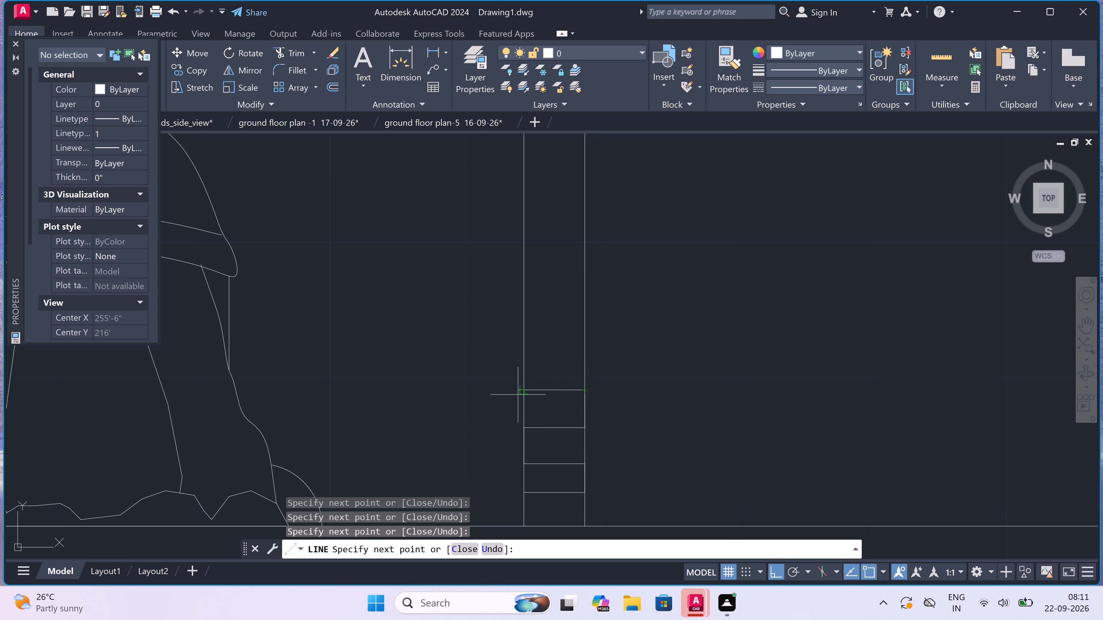
click(521, 390)
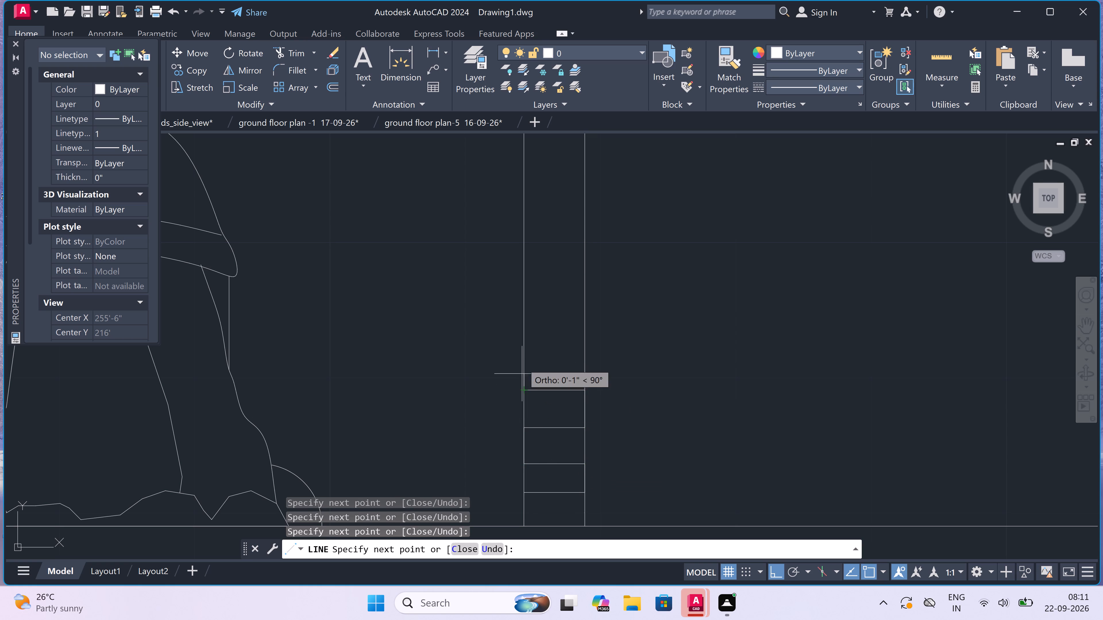
click(524, 351)
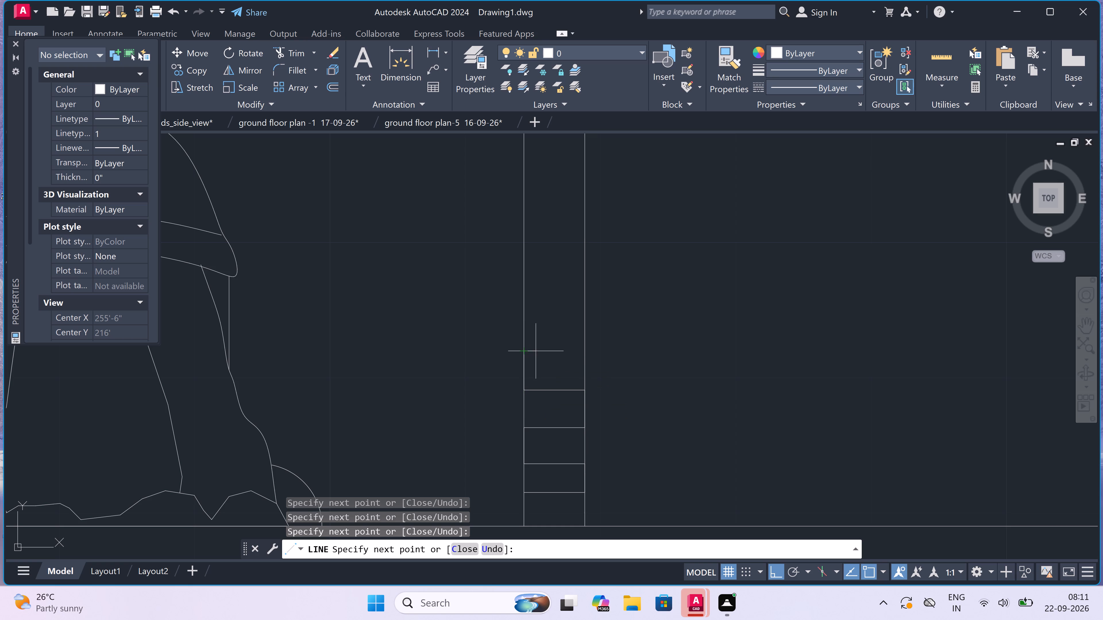
click(585, 348)
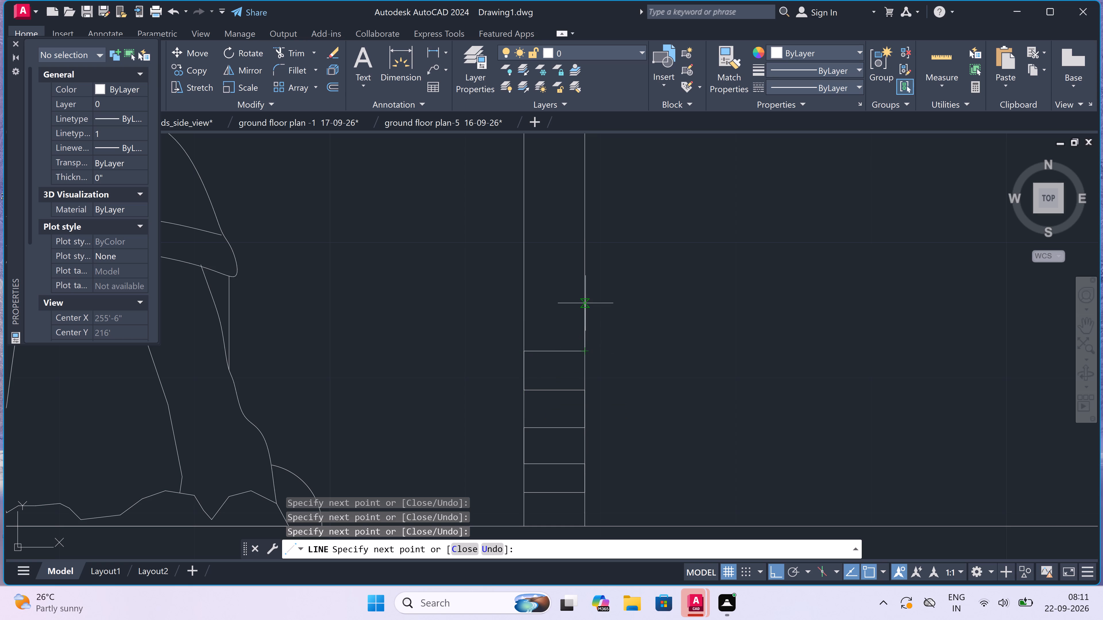
click(585, 306)
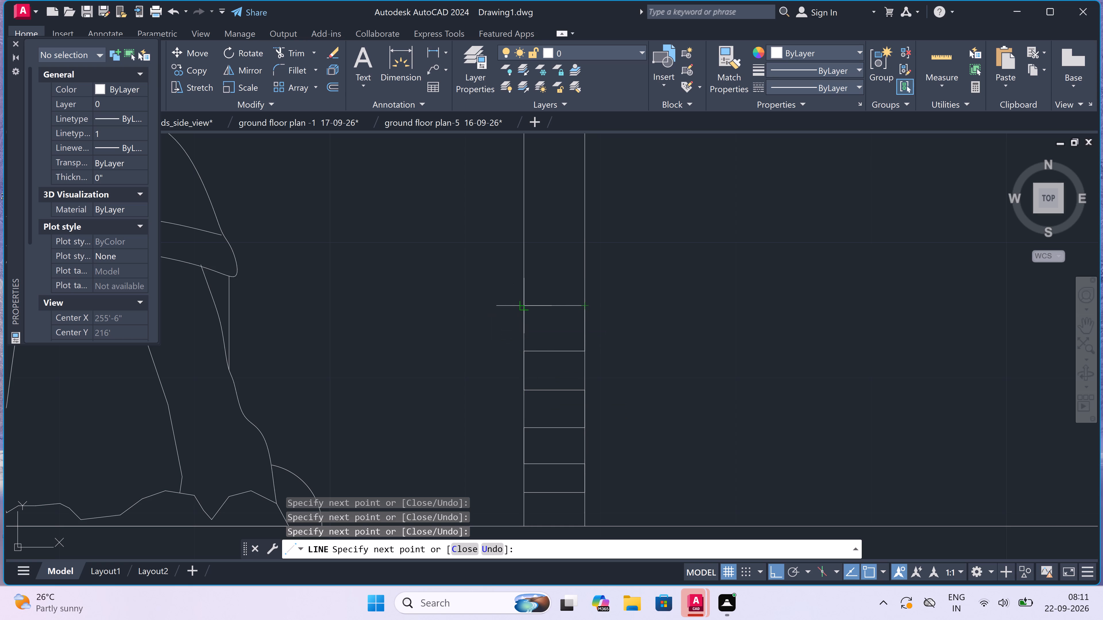
click(520, 307)
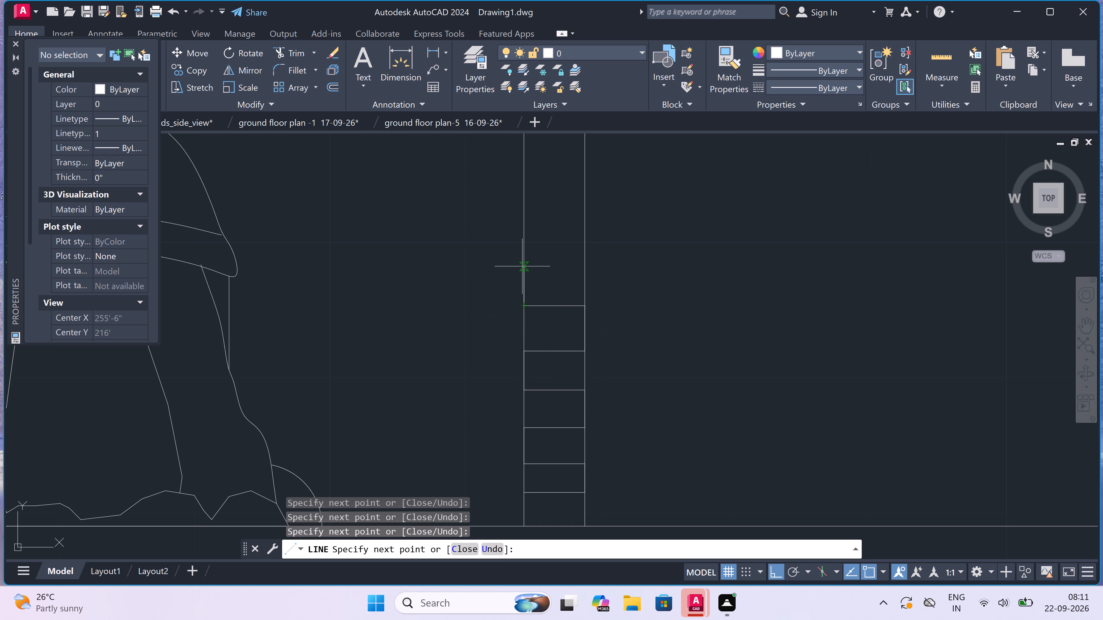
click(522, 266)
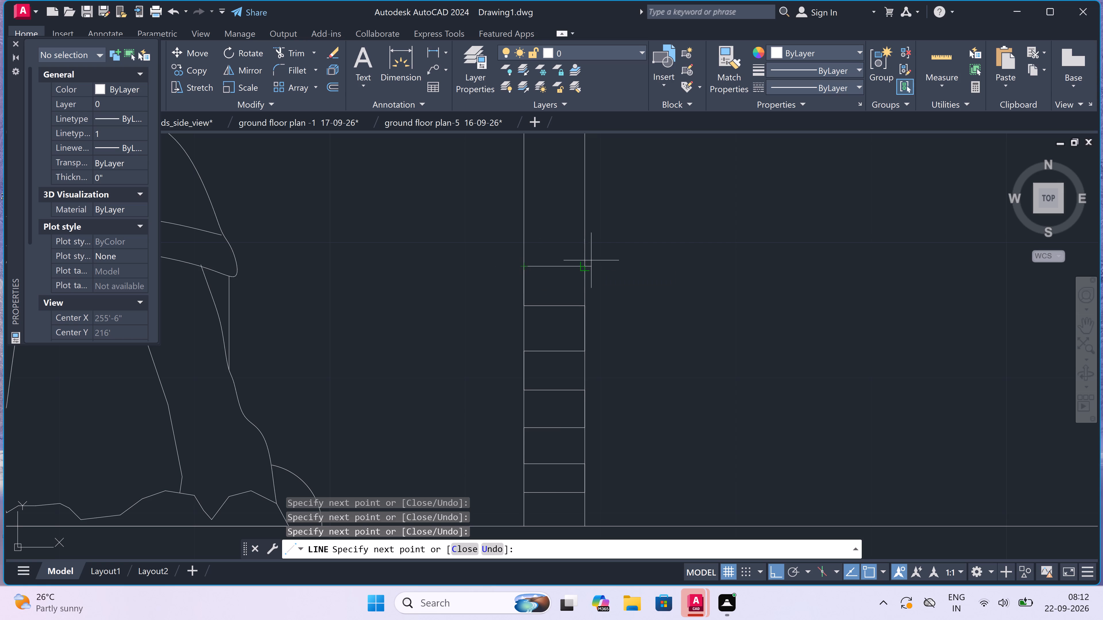
click(584, 266)
Continue the stack with five more horizontal course lines above the first seven in the same ground-floor interior wall.
scroll(584, 266, down, 3)
scroll(580, 237, up, 3)
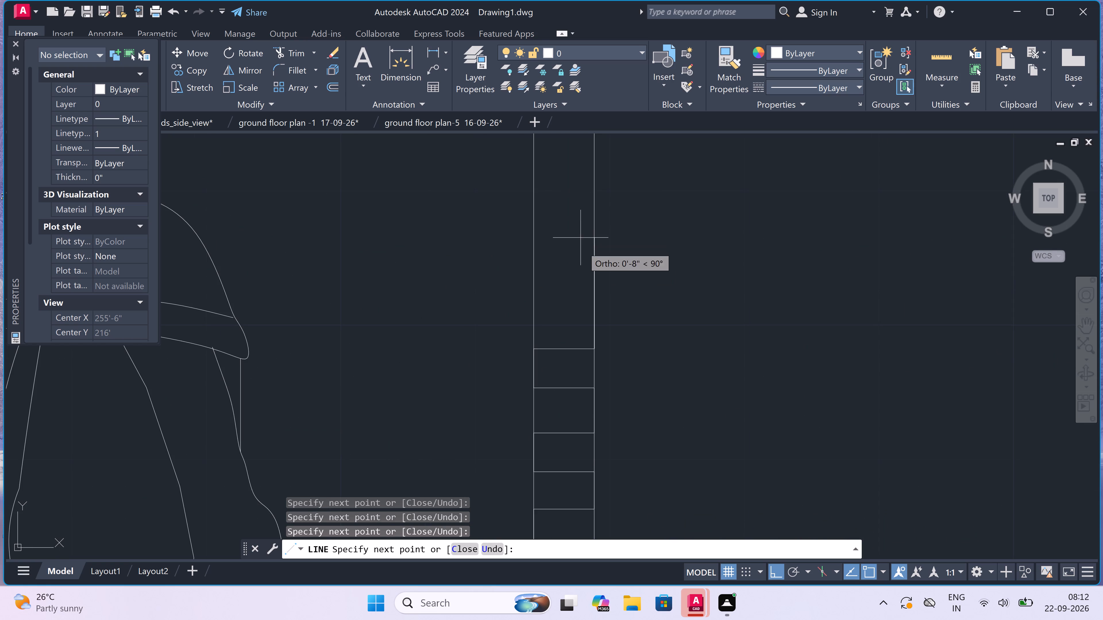
scroll(593, 269, up, 1)
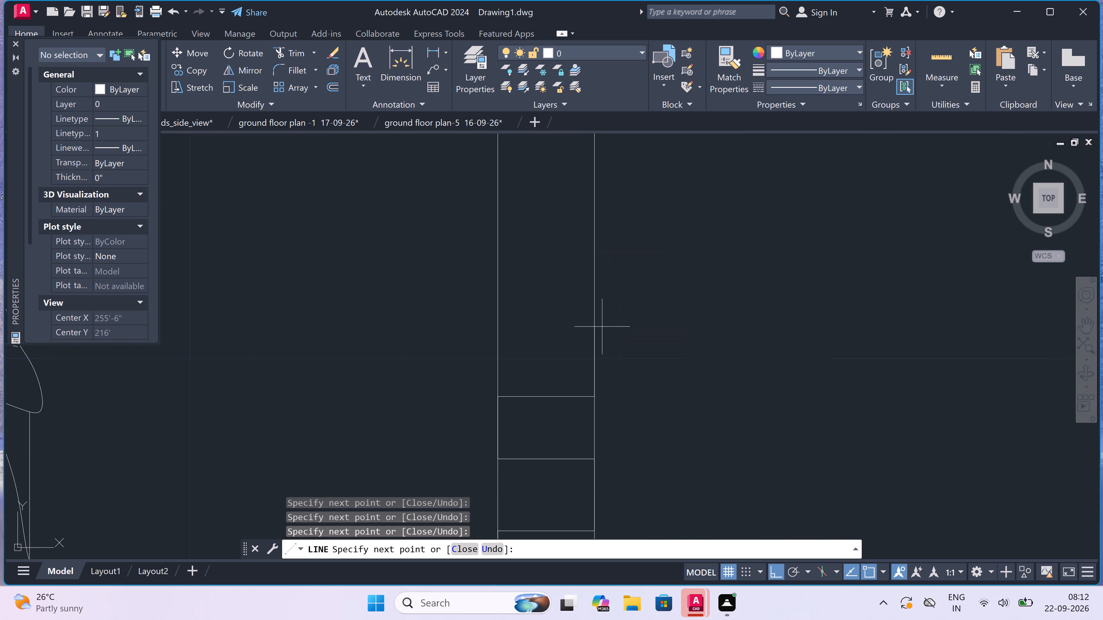
click(598, 343)
click(496, 346)
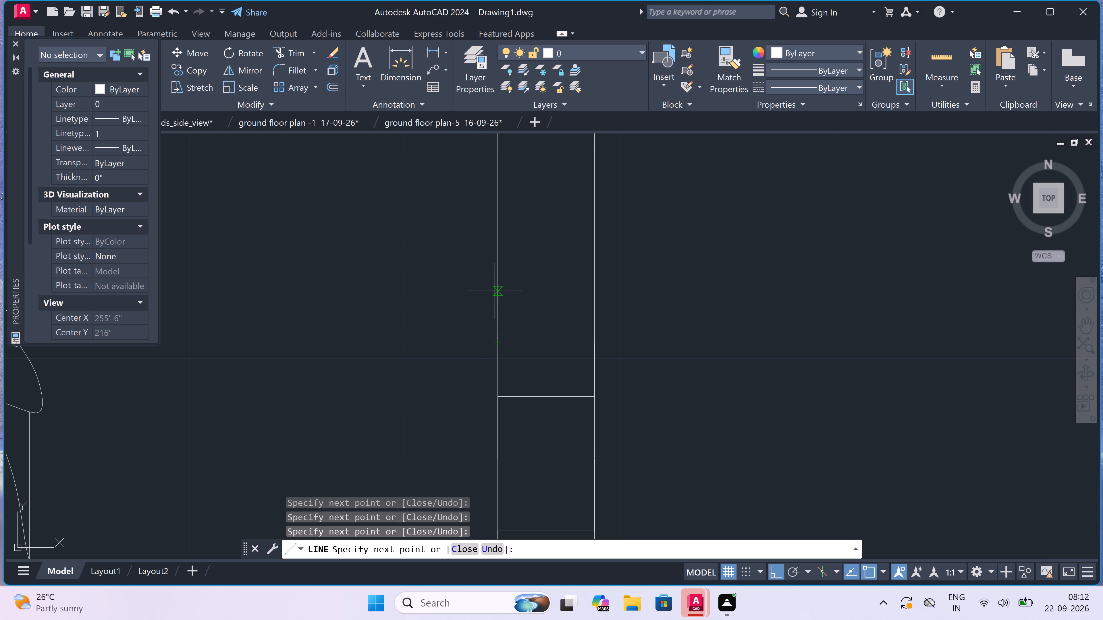
click(495, 290)
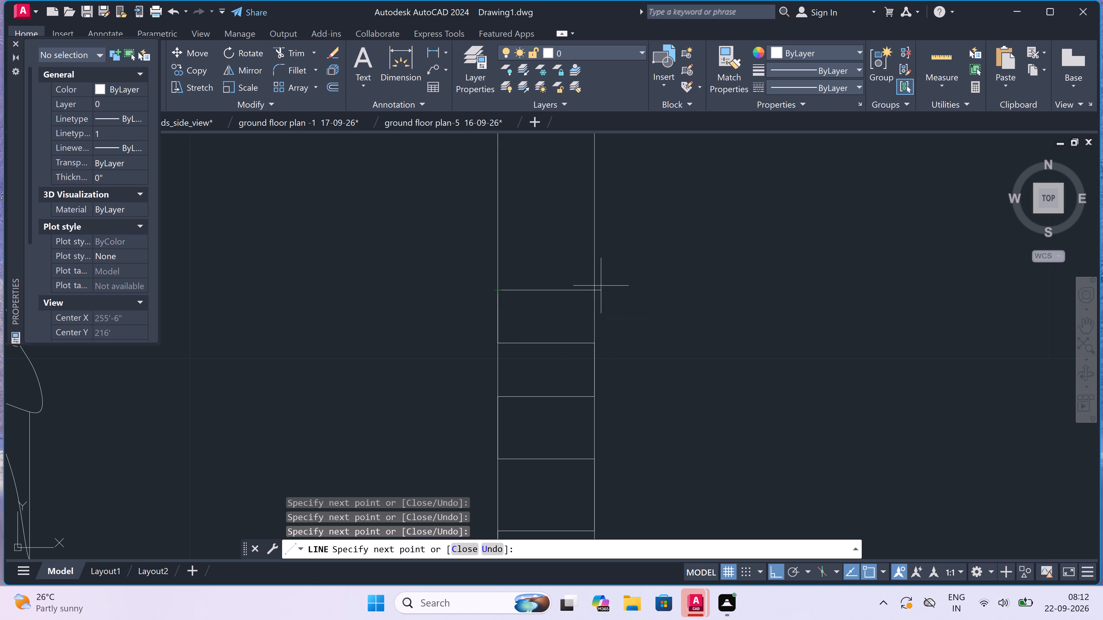
click(599, 289)
scroll(599, 289, down, 3)
scroll(589, 246, up, 3)
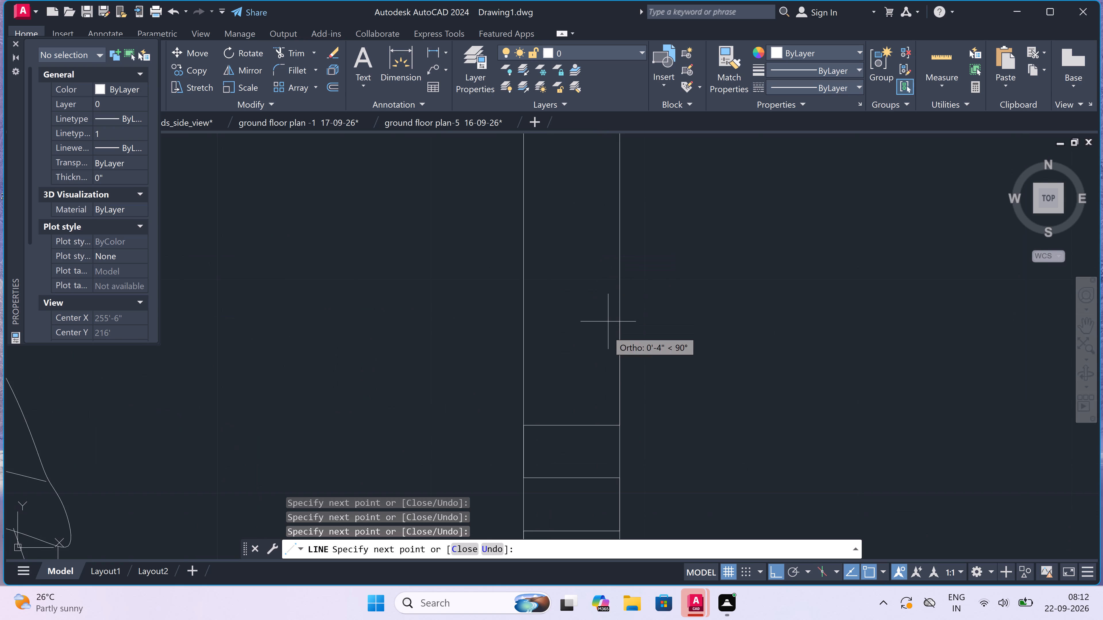
click(619, 365)
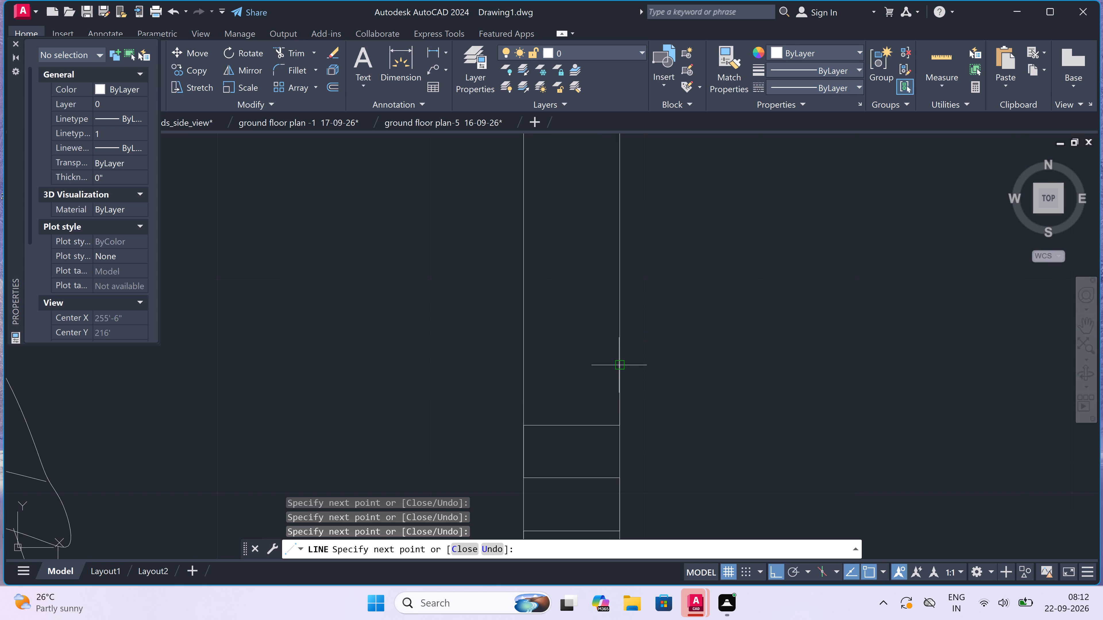
click(523, 361)
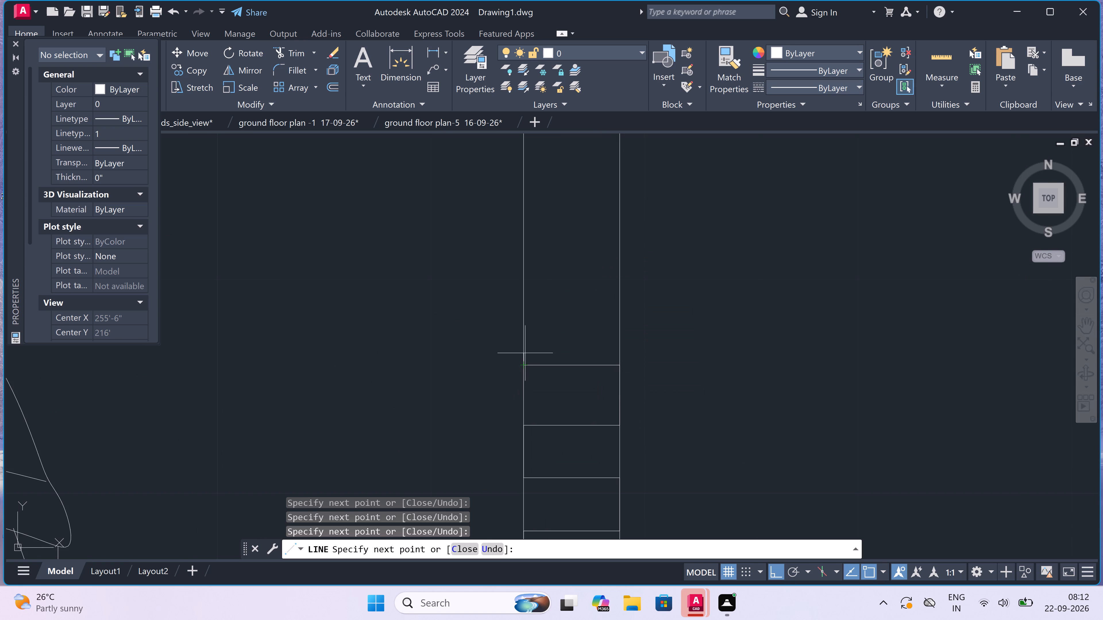
click(527, 306)
click(615, 307)
scroll(616, 307, down, 1)
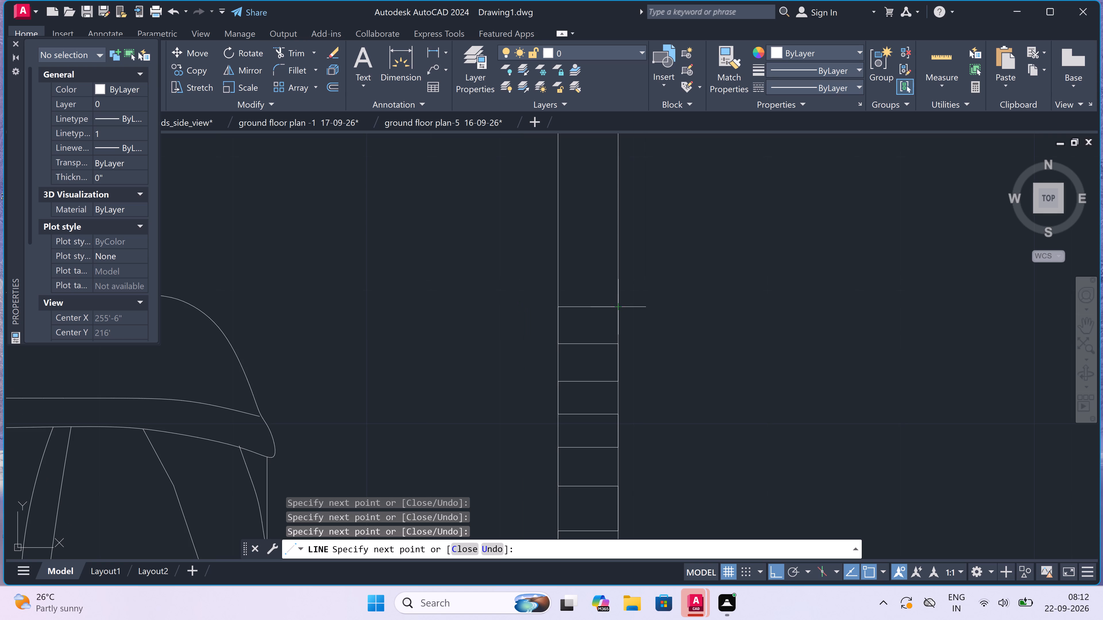
scroll(617, 274, up, 3)
click(618, 278)
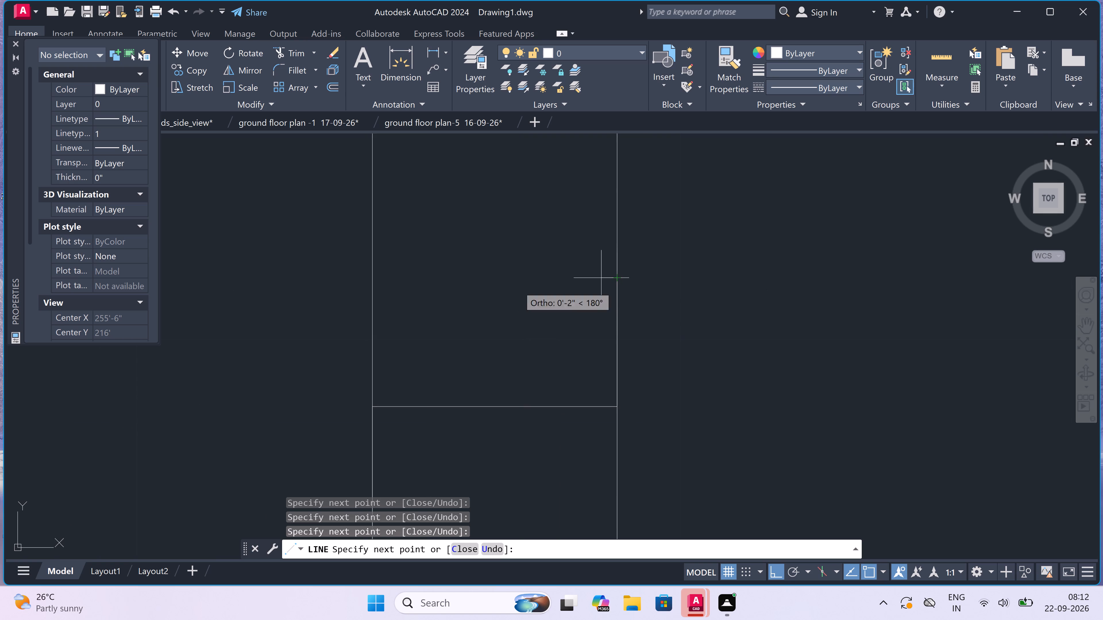
click(373, 279)
key(Escape)
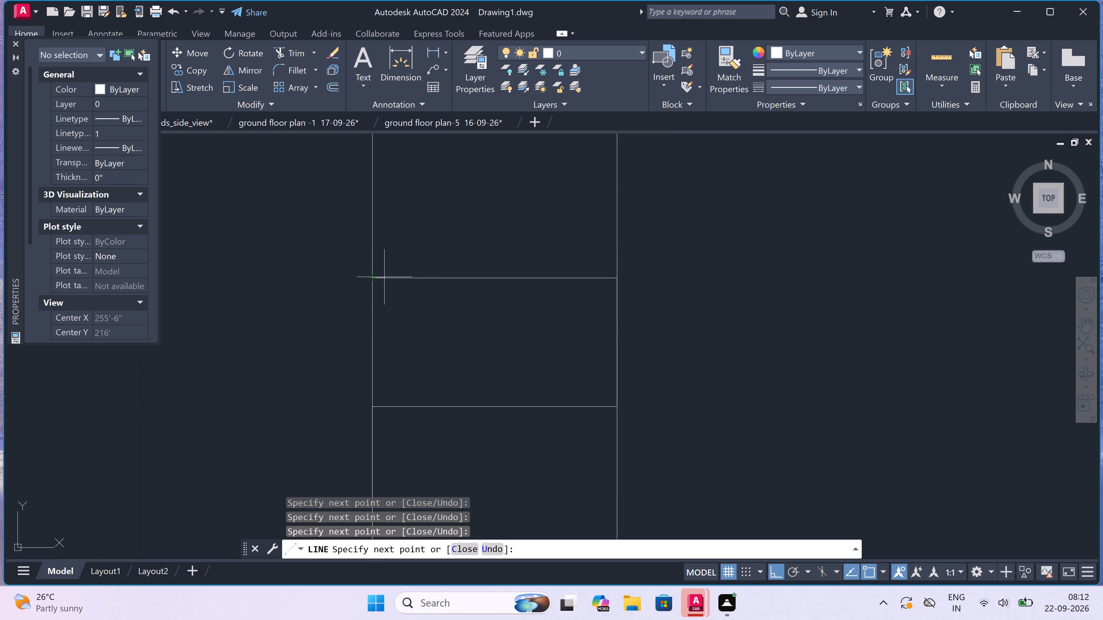
Copy the twelve brick course lines of the left ground-floor interior wall in Section-AA directly on top of the existing stack.
scroll(491, 222, down, 3)
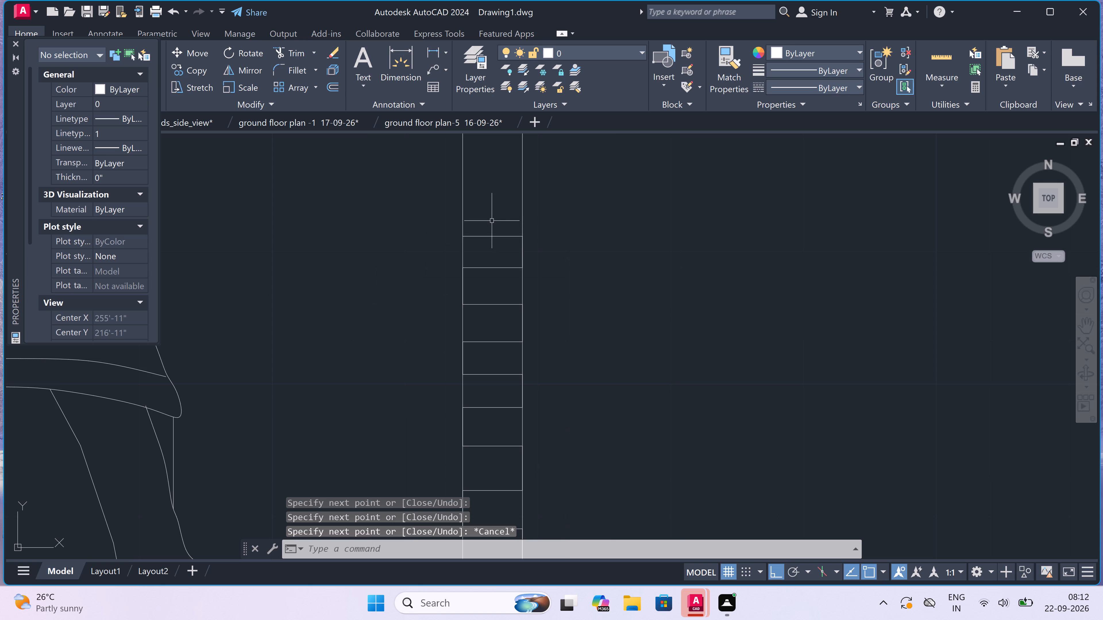
click(497, 219)
scroll(497, 266, down, 4)
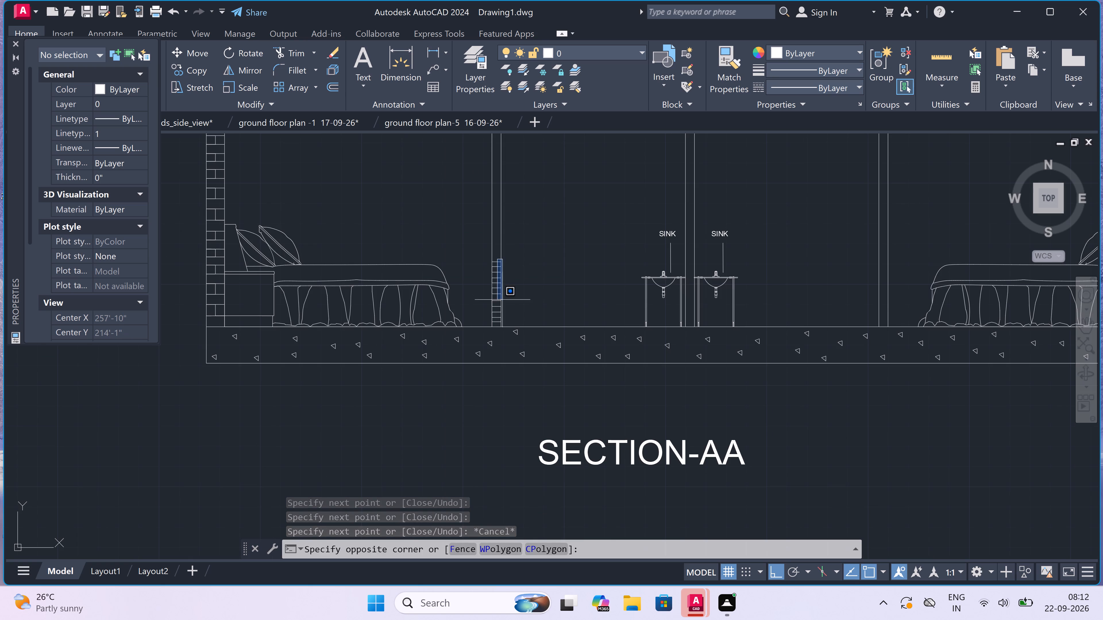
scroll(489, 313, up, 3)
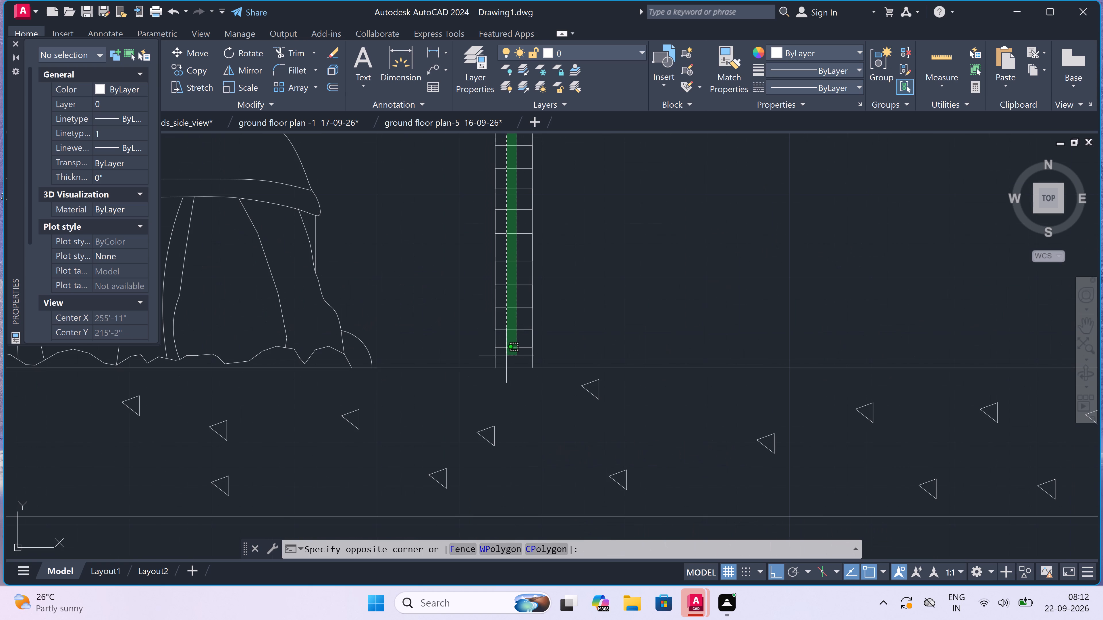
scroll(506, 355, up, 4)
click(505, 354)
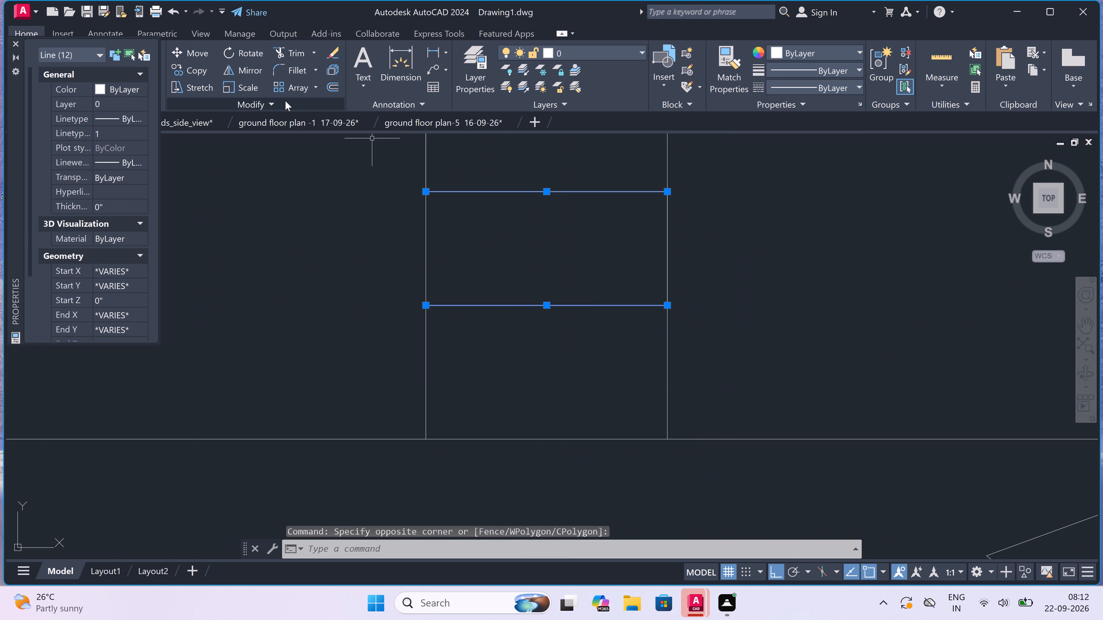
click(196, 74)
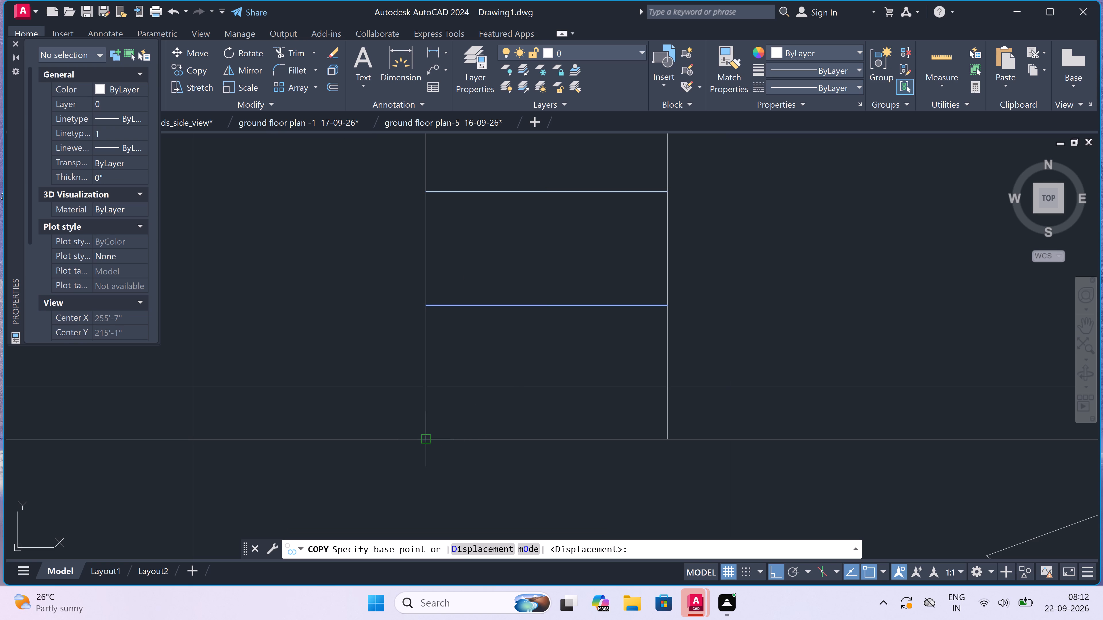
drag(427, 438, 427, 434)
scroll(428, 386, down, 8)
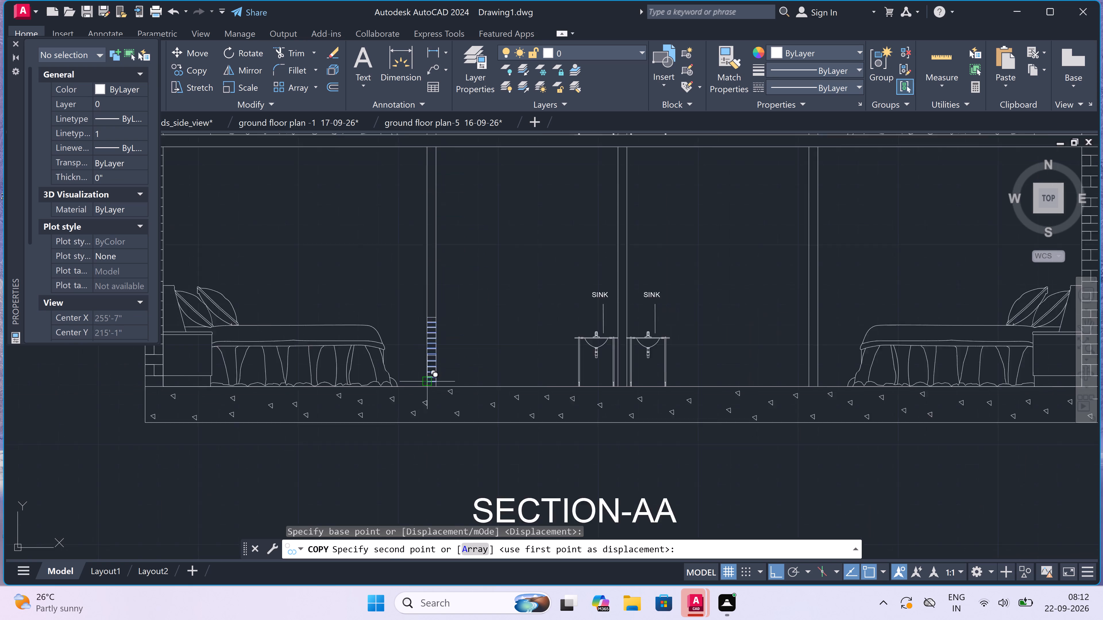
scroll(410, 342, up, 3)
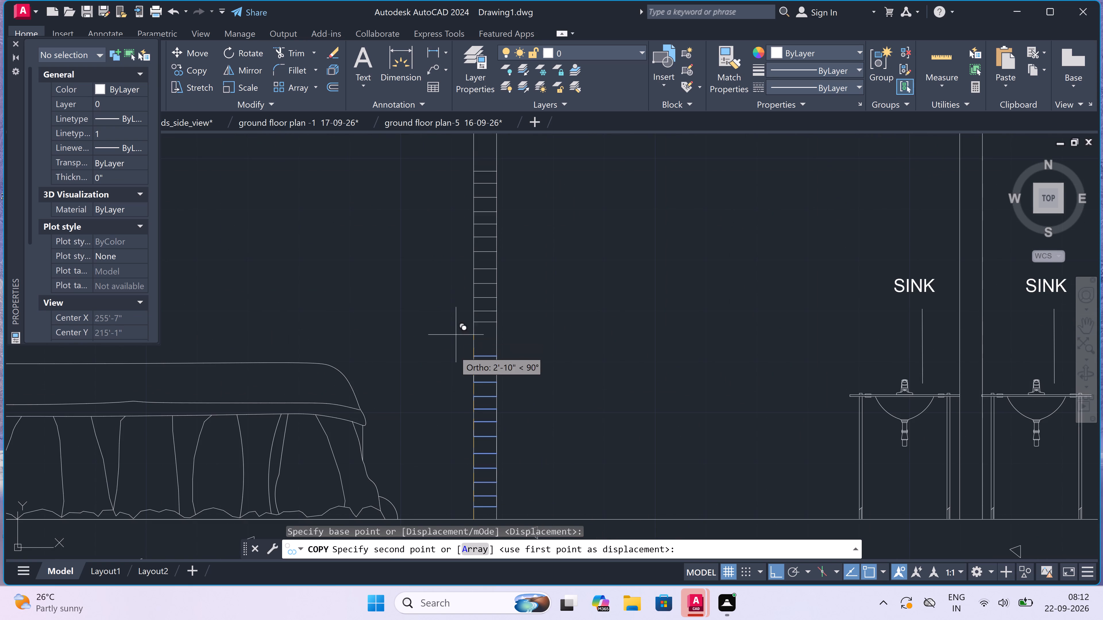
scroll(454, 352, up, 2)
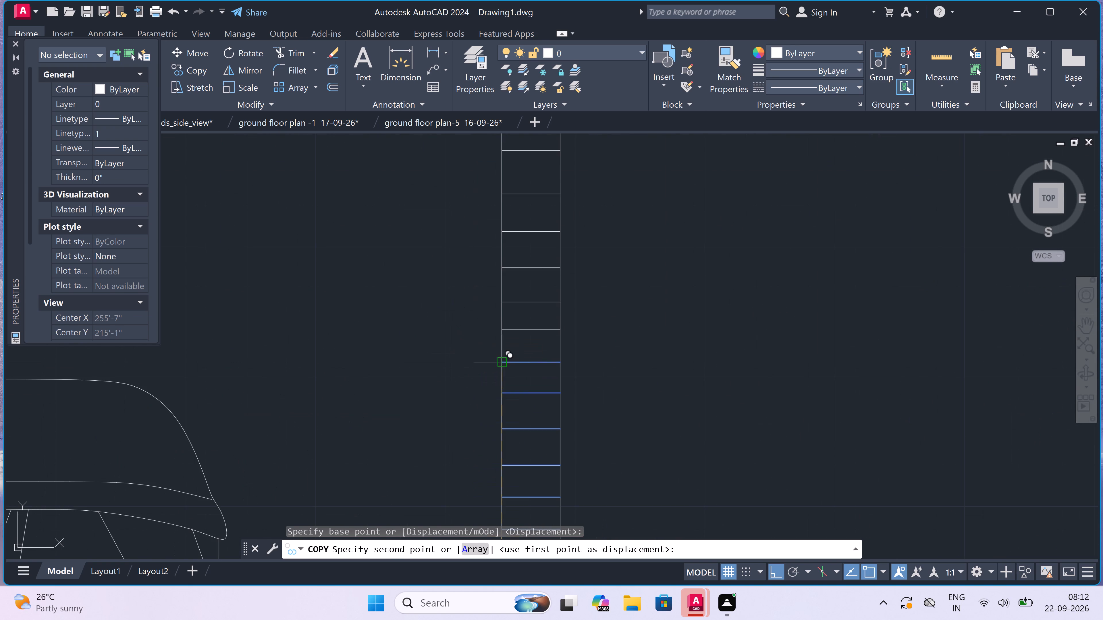
click(500, 365)
Place two more copies of the twelve course lines up the left interior wall, carrying the stack past the intermediate floor slab.
scroll(500, 365, down, 3)
scroll(482, 264, up, 3)
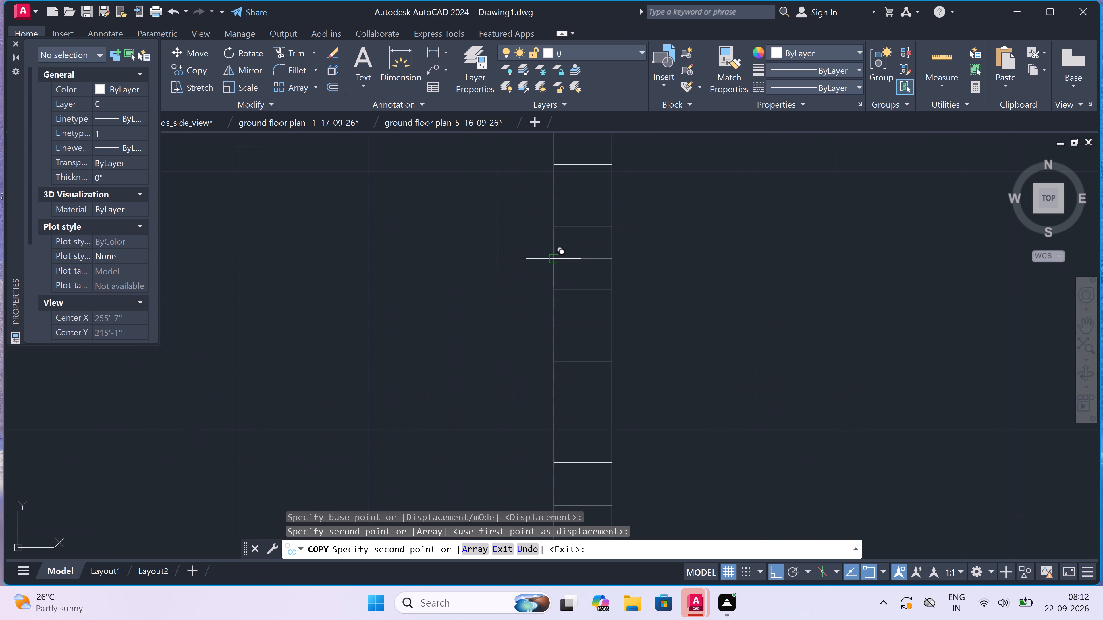
click(556, 260)
scroll(556, 260, down, 5)
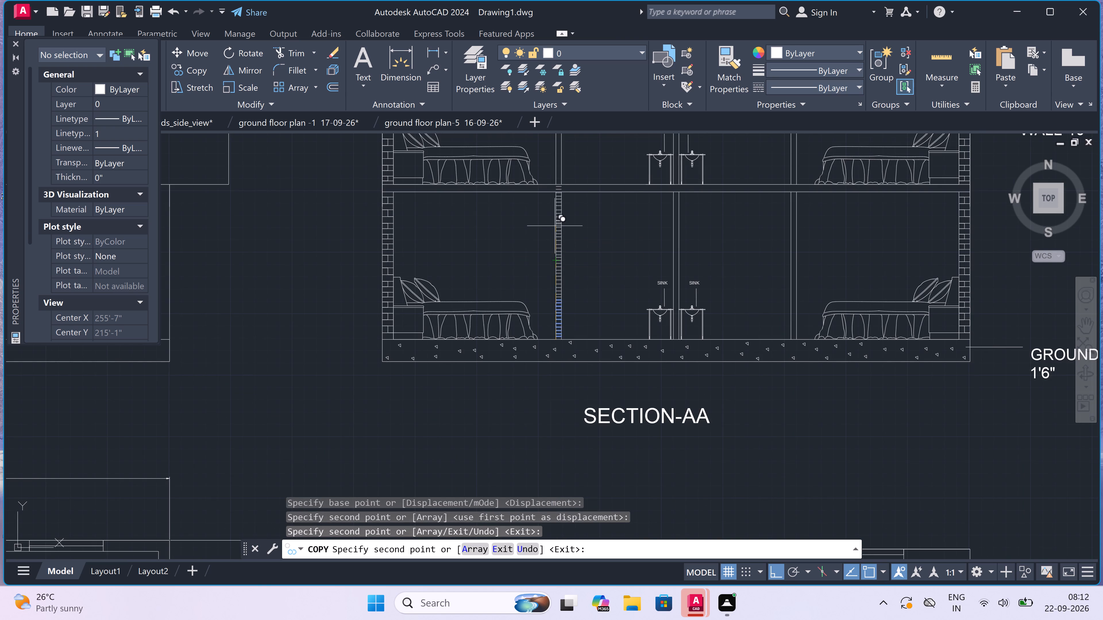
scroll(553, 203, up, 3)
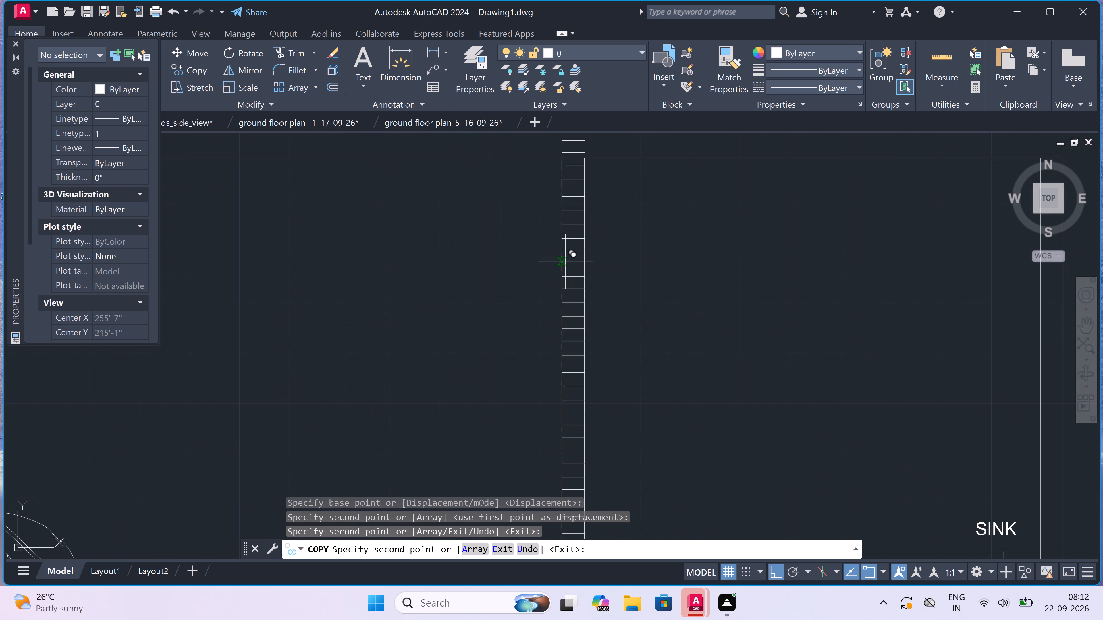
scroll(559, 276, up, 3)
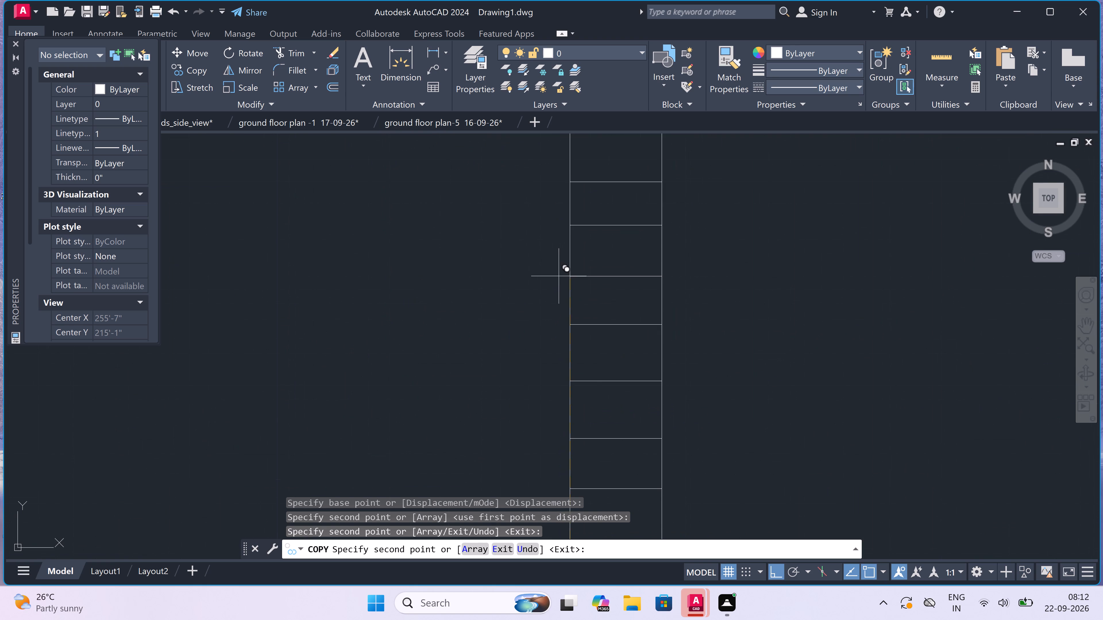
click(573, 279)
Place four more stacked copies of the course lines up the left interior wall of the upper floor to the roof slab.
scroll(573, 279, down, 6)
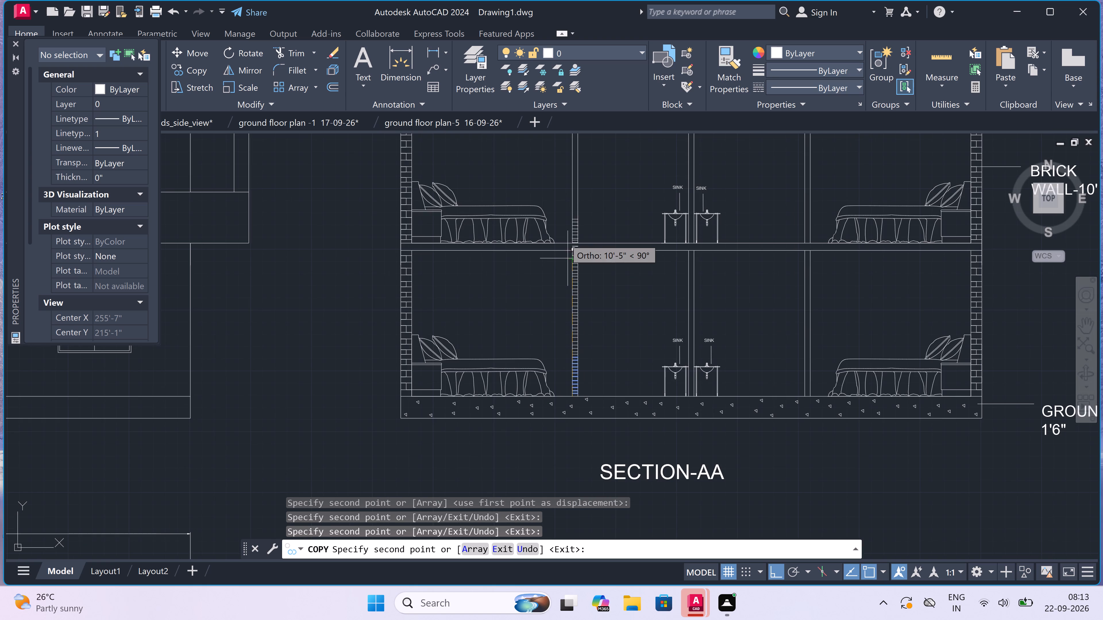
scroll(564, 228, up, 4)
scroll(577, 267, up, 2)
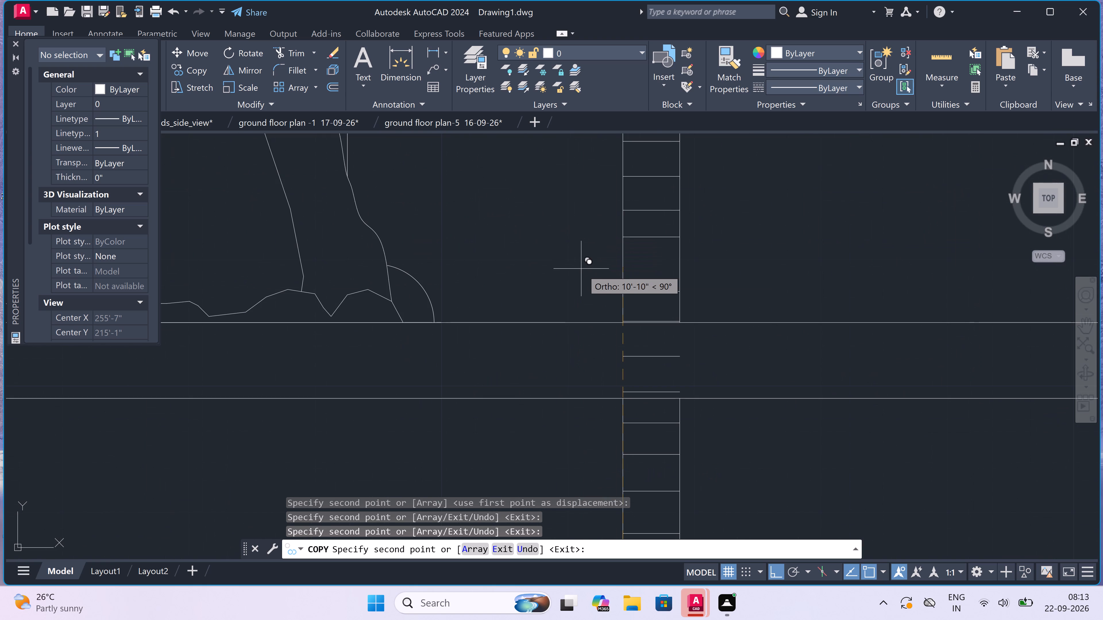
click(622, 290)
scroll(622, 290, down, 5)
scroll(622, 235, up, 3)
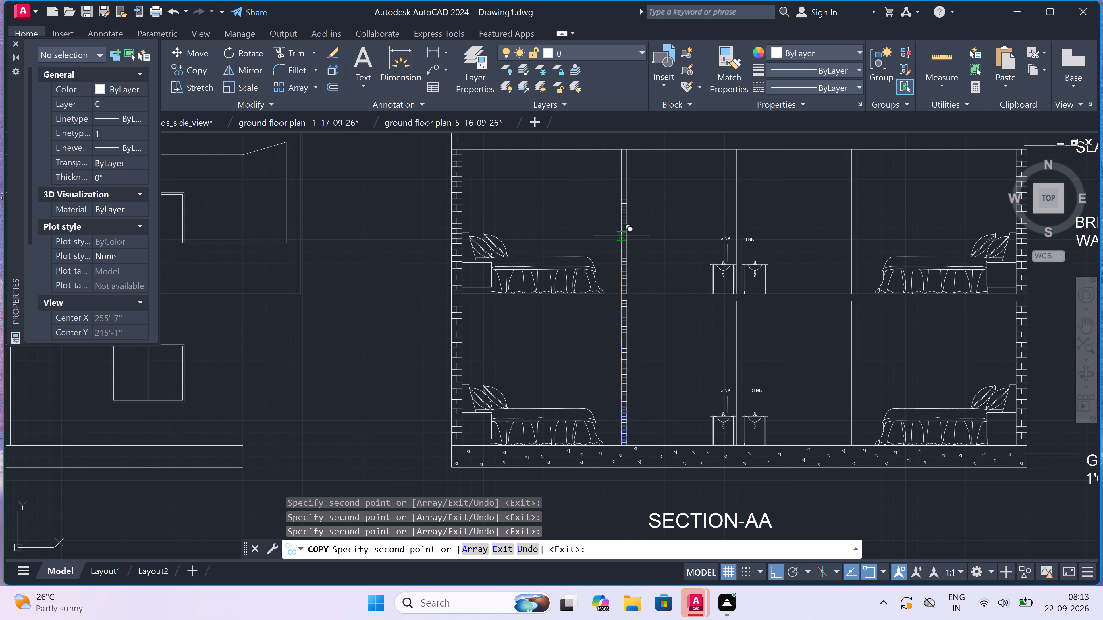
scroll(621, 293, up, 2)
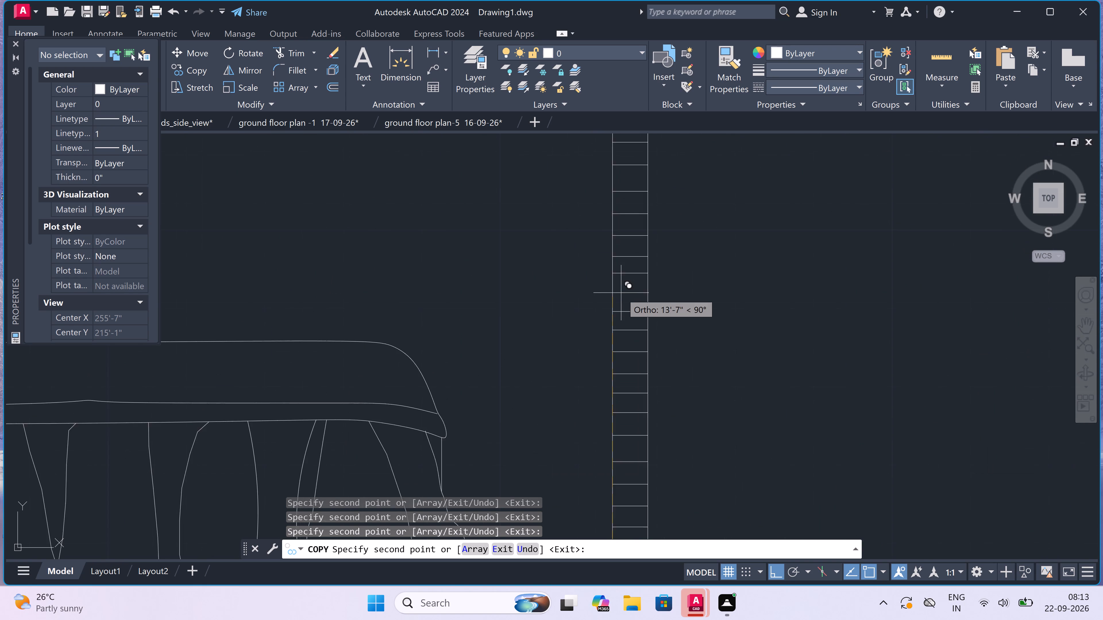
click(606, 320)
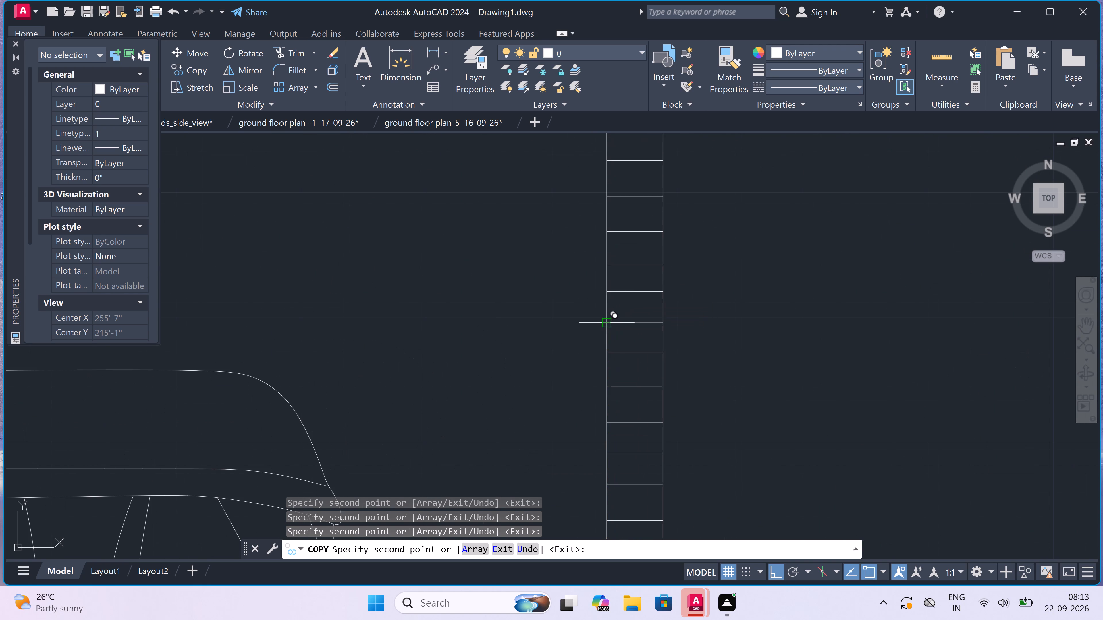
scroll(606, 320, down, 4)
scroll(613, 261, up, 3)
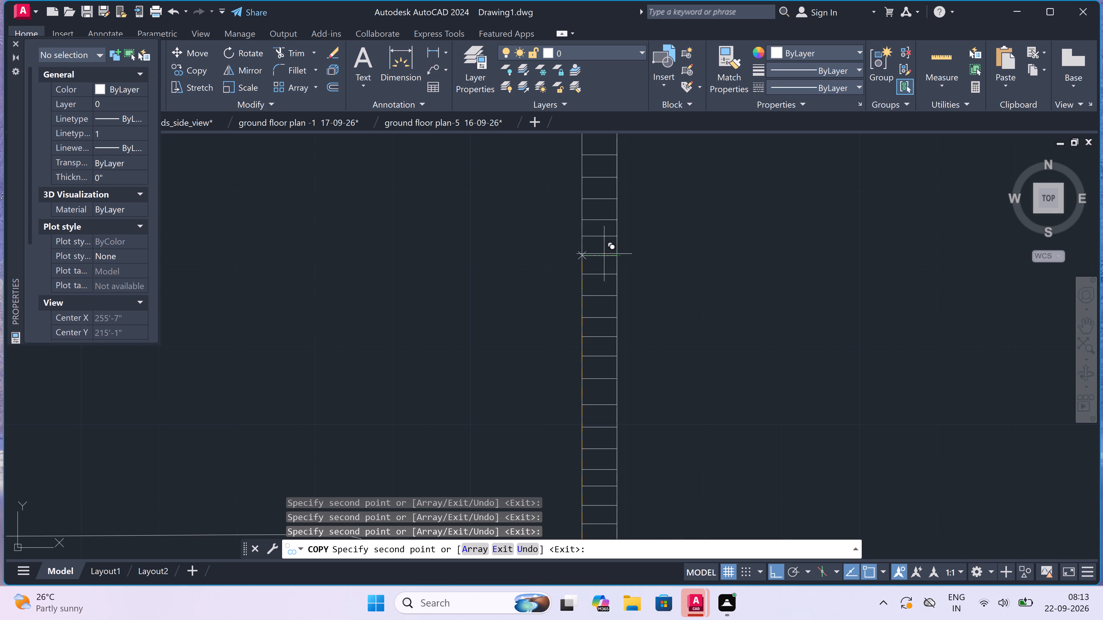
click(579, 256)
scroll(579, 256, down, 3)
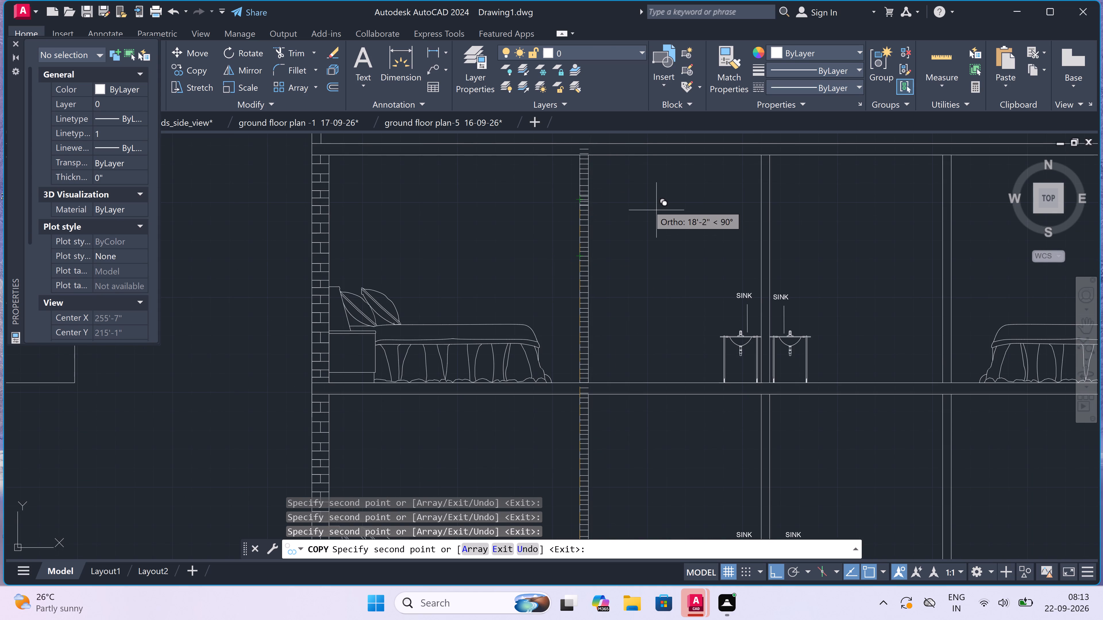
scroll(579, 167, up, 4)
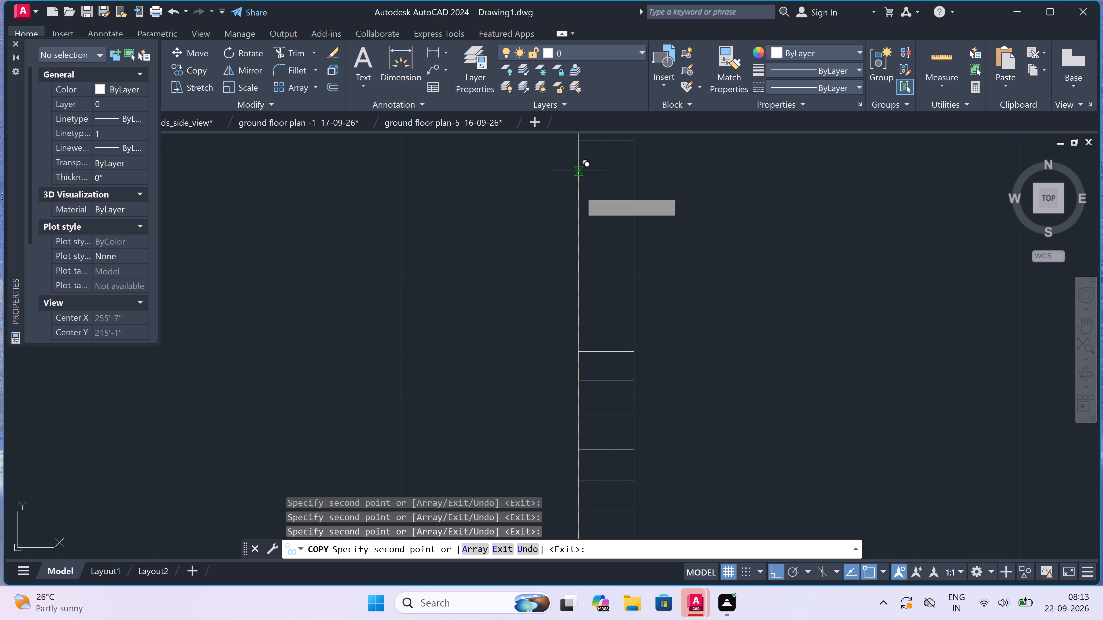
click(573, 352)
Turn Ortho off and place two stacked copies of the course lines in the wall between the ground-floor sinks, starting at floor level.
key(F8)
scroll(573, 350, down, 3)
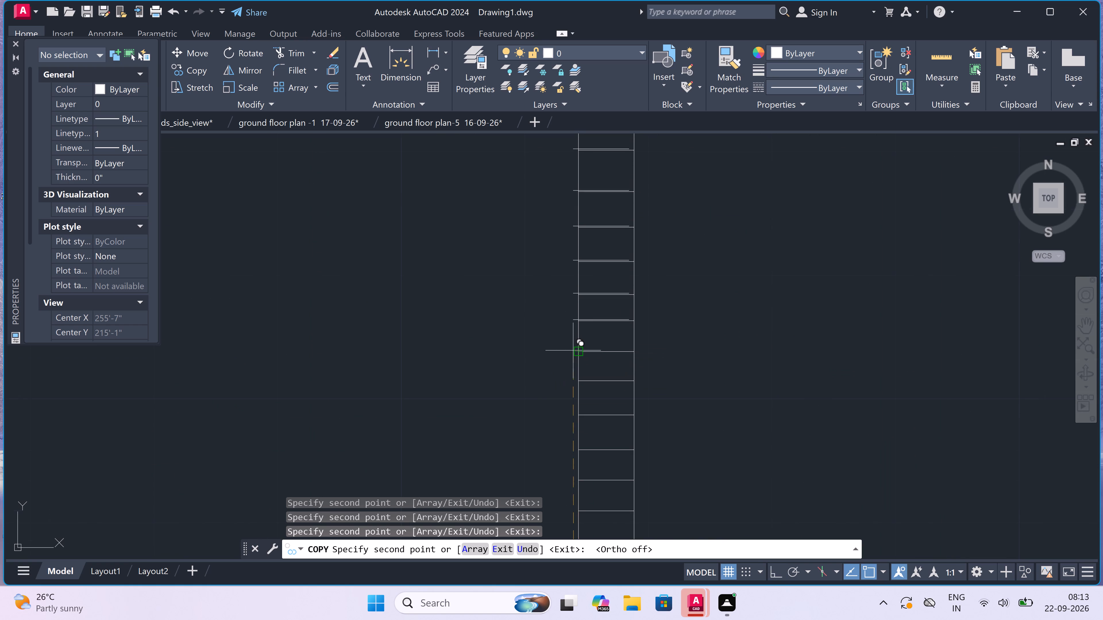
scroll(574, 349, down, 1)
scroll(585, 321, down, 5)
scroll(607, 346, up, 4)
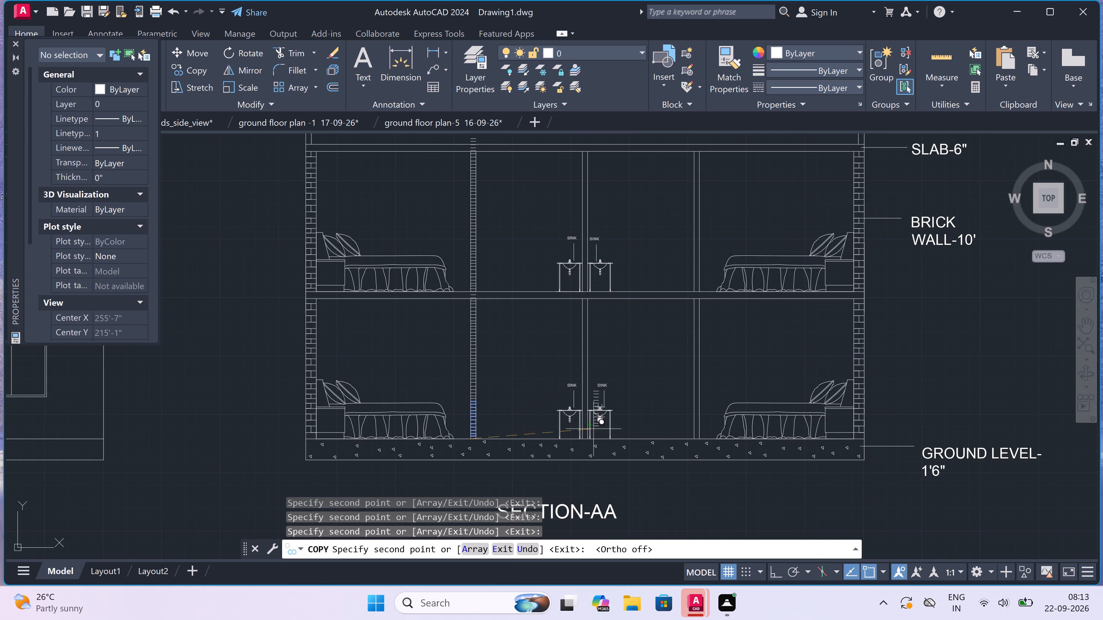
scroll(585, 440, up, 4)
scroll(560, 438, up, 2)
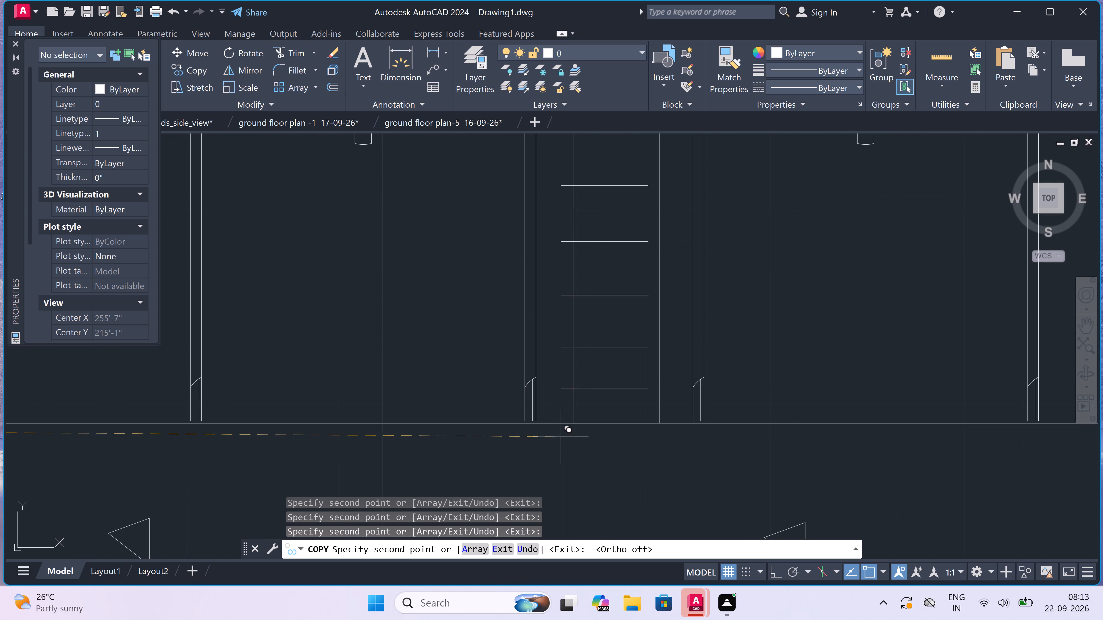
click(574, 423)
scroll(575, 423, down, 3)
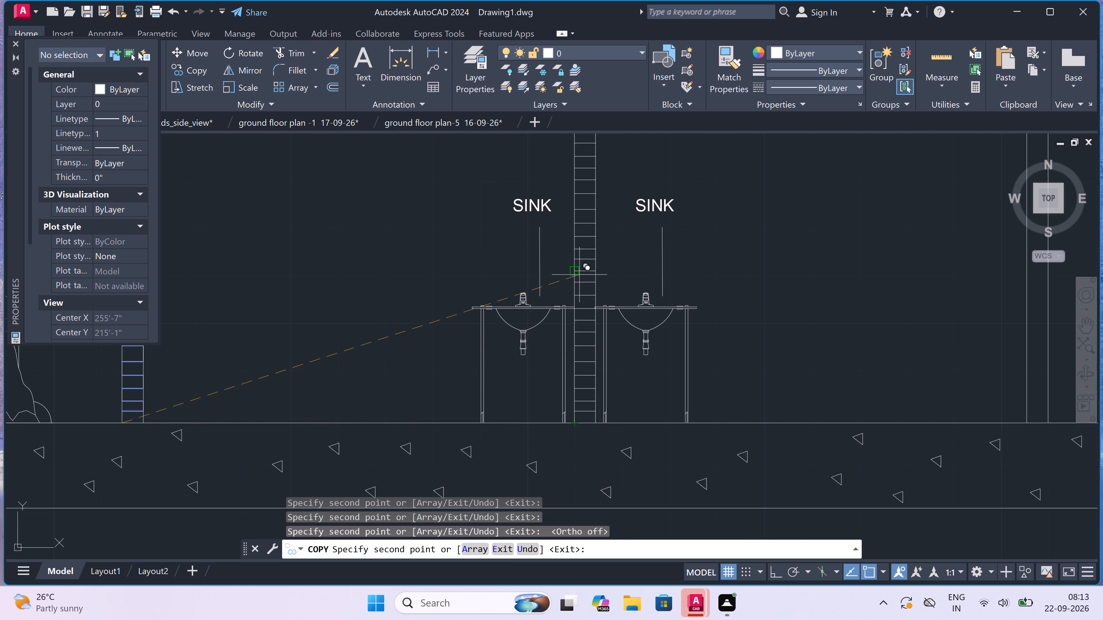
scroll(572, 258, up, 2)
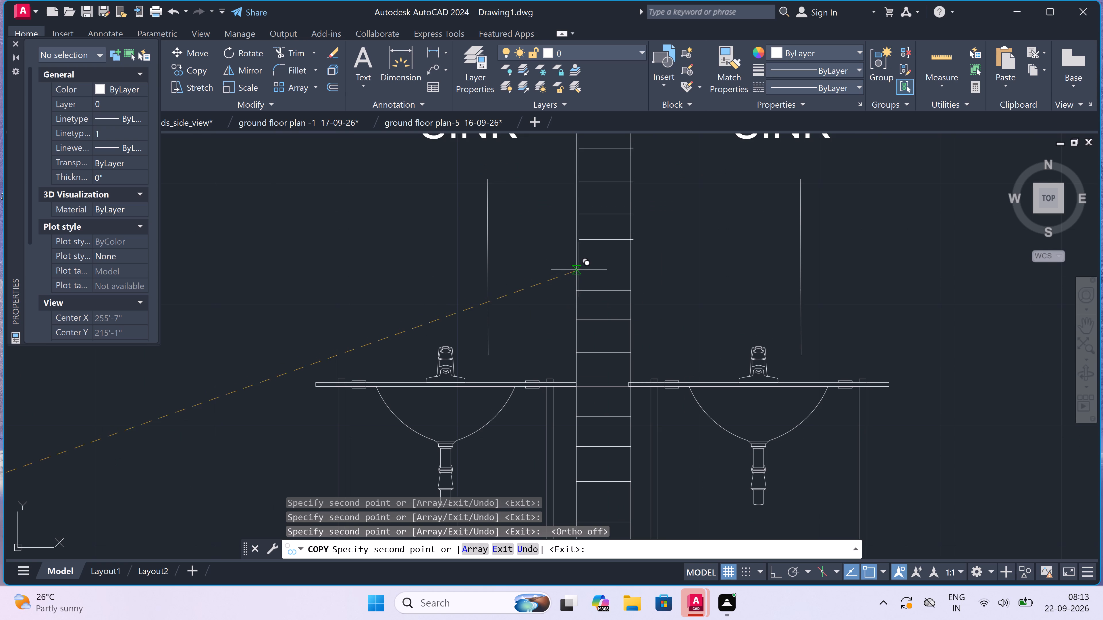
click(581, 289)
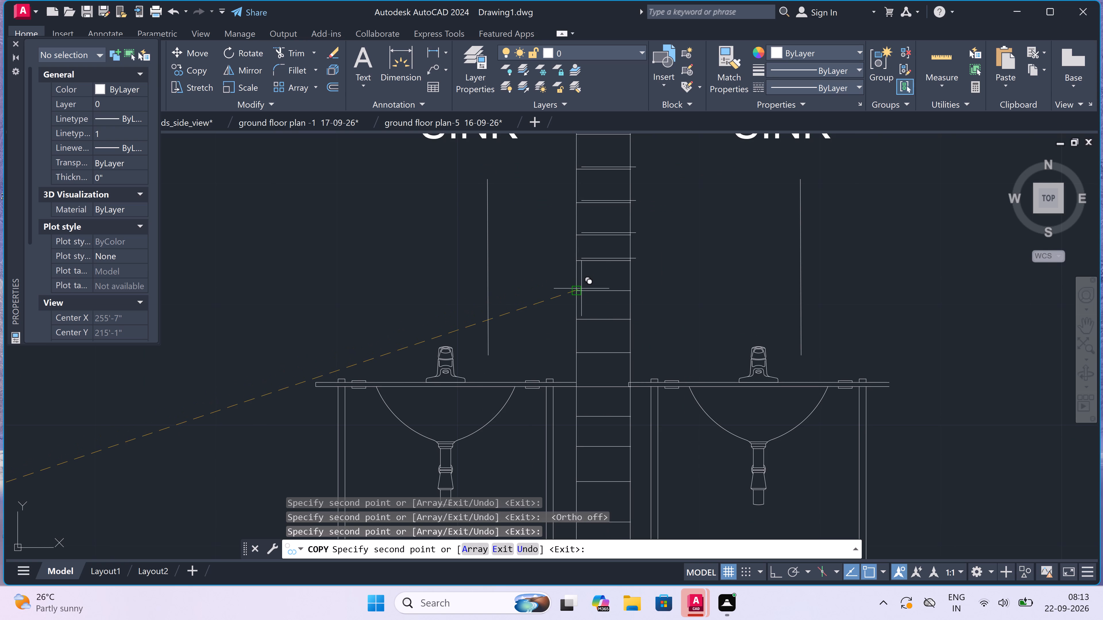
Add two more copies of the course lines up the ground-floor wall between the sinks, carrying the stack past the intermediate slab.
scroll(581, 288, down, 5)
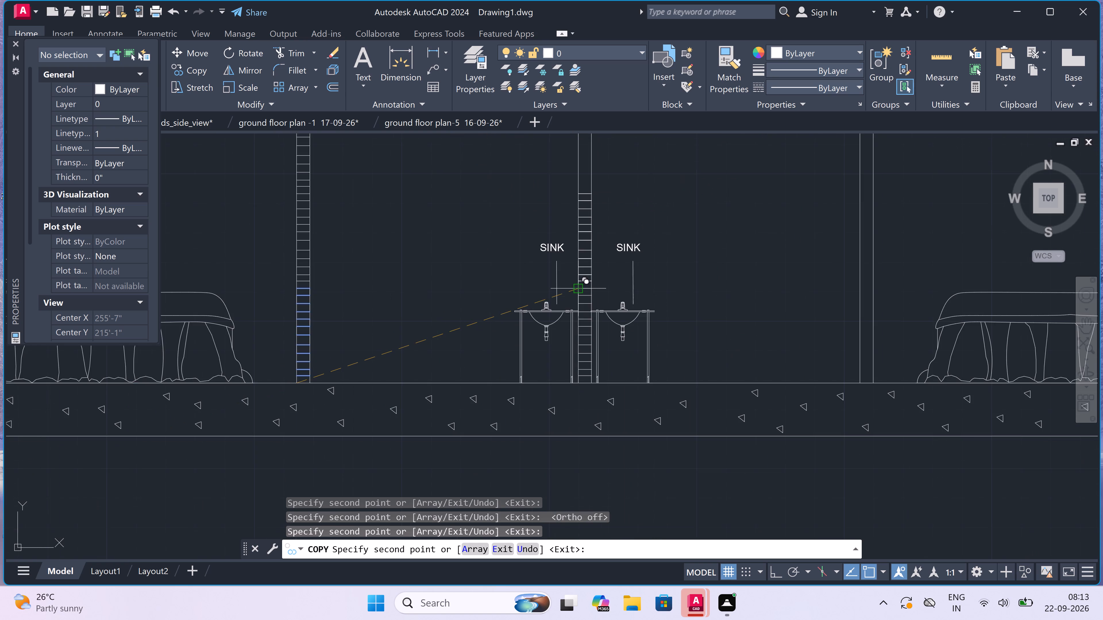
scroll(578, 285, down, 1)
scroll(566, 241, up, 3)
scroll(607, 253, up, 1)
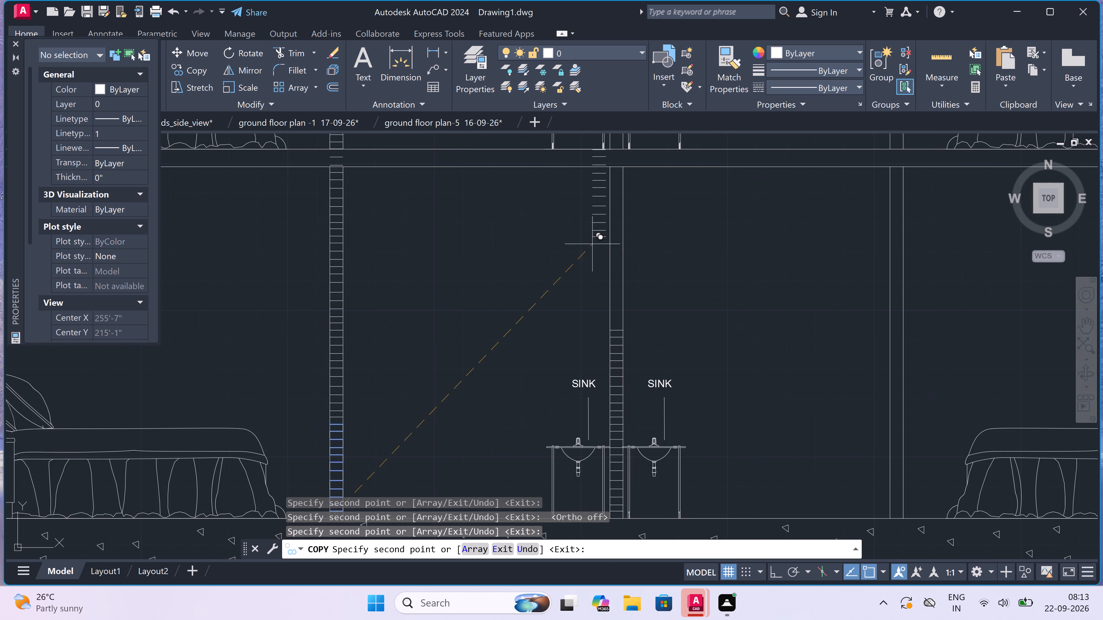
scroll(607, 253, up, 1)
scroll(614, 440, down, 1)
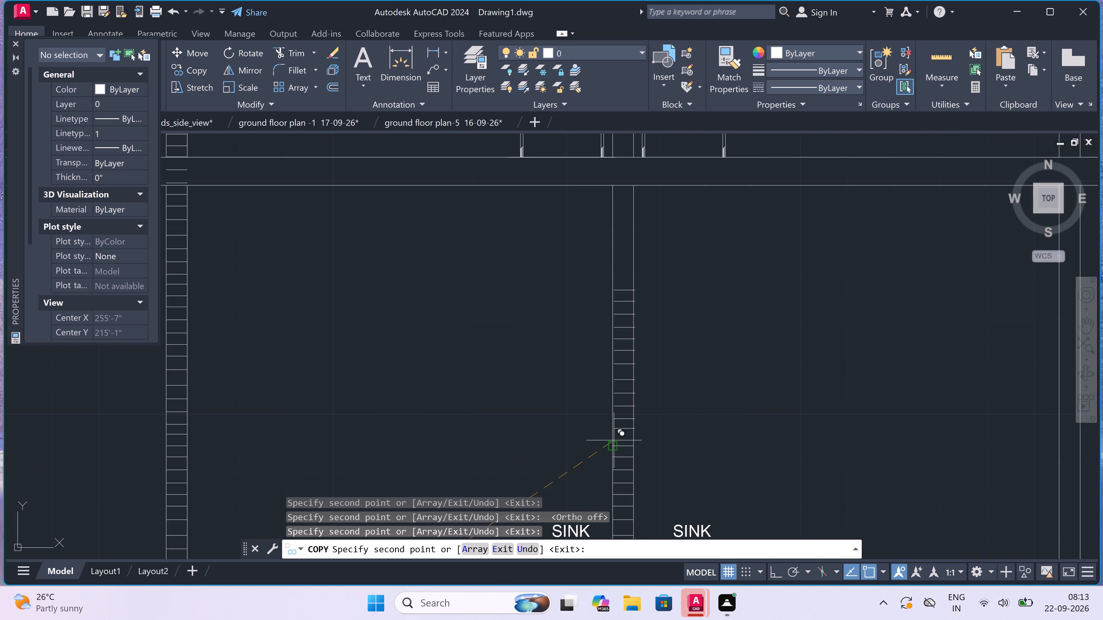
click(612, 445)
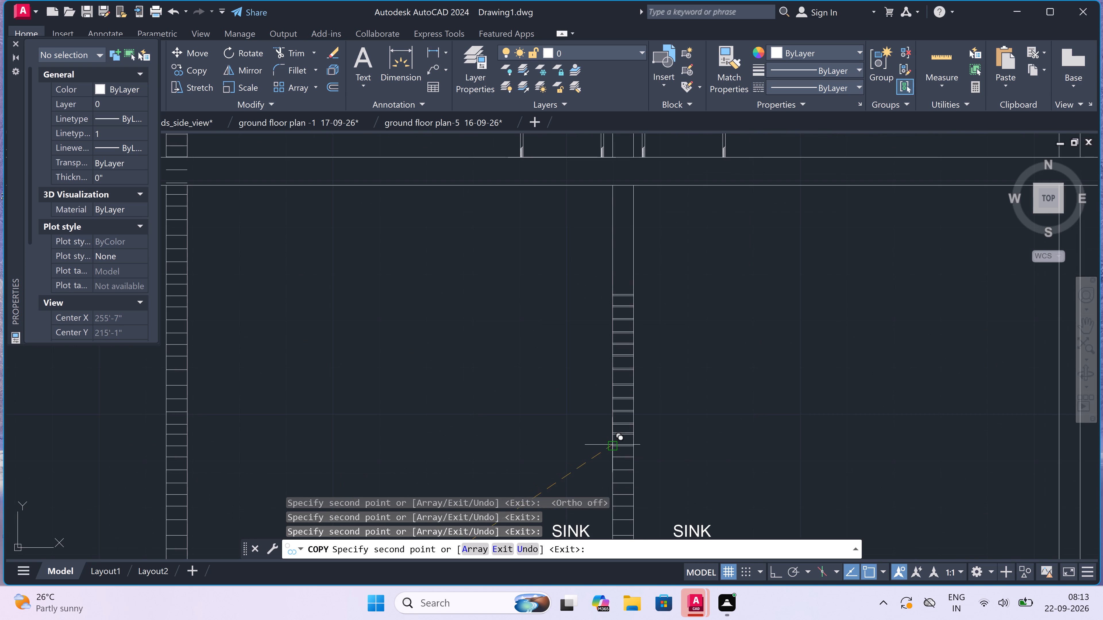
scroll(612, 445, down, 3)
scroll(610, 398, up, 3)
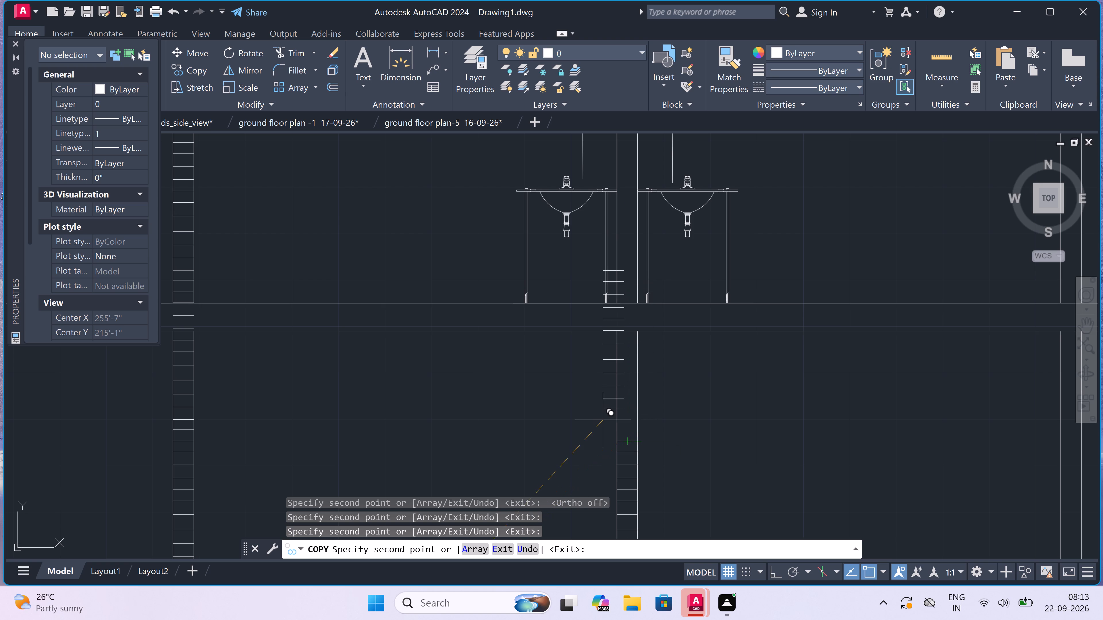
scroll(602, 418, up, 2)
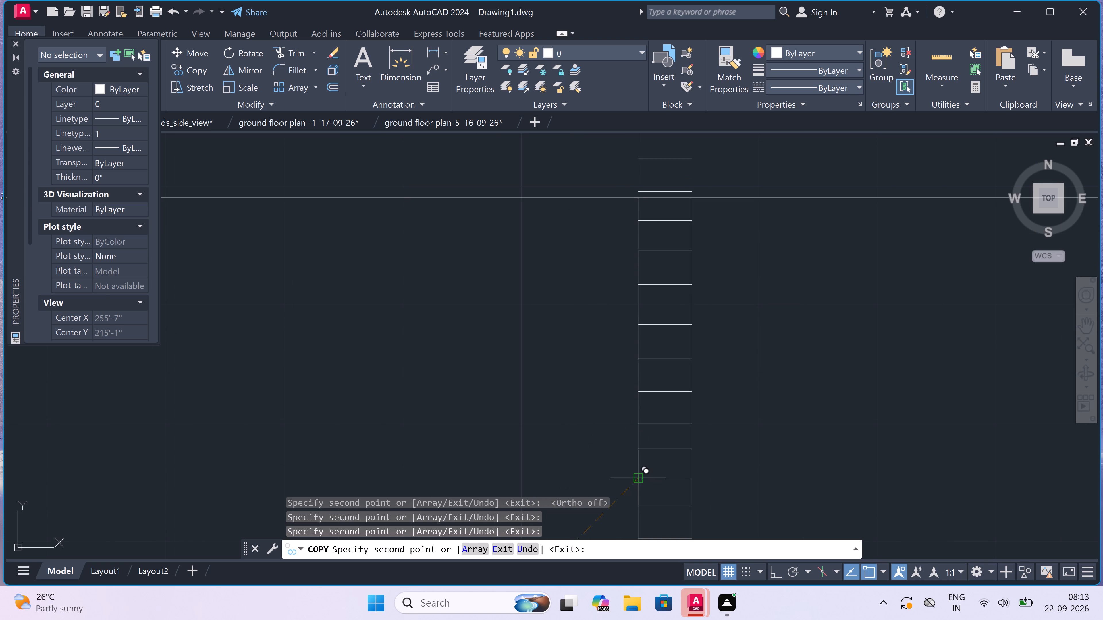
click(637, 479)
Place four more stacked copies of the course lines up the upper-floor wall between the sinks to the roof slab.
scroll(637, 479, down, 4)
scroll(636, 414, up, 3)
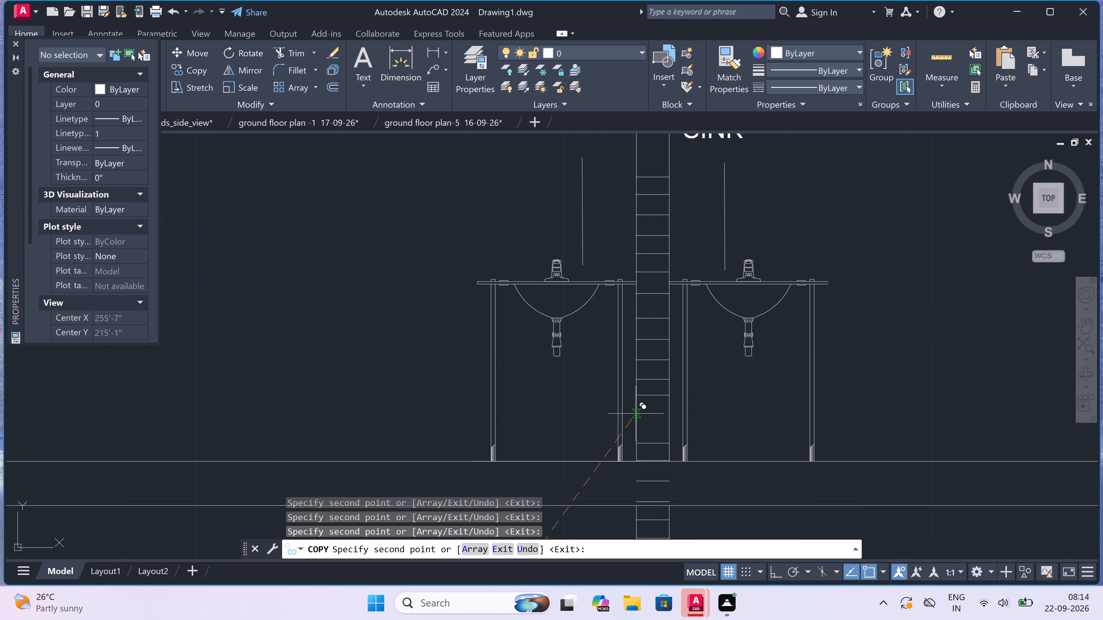
click(638, 441)
scroll(639, 442, down, 2)
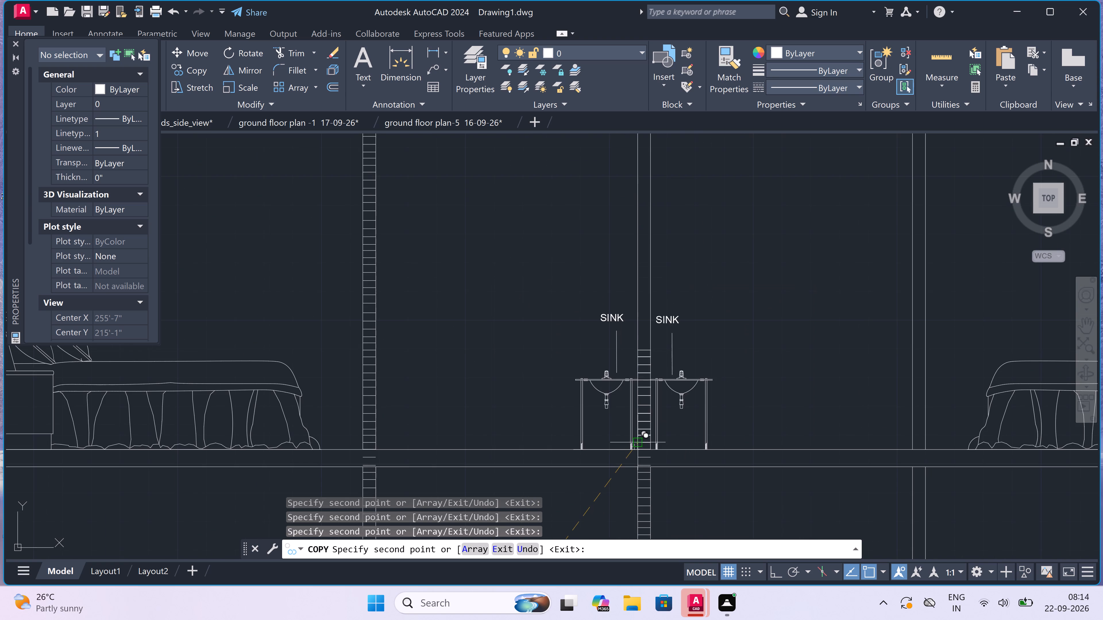
scroll(635, 354, up, 3)
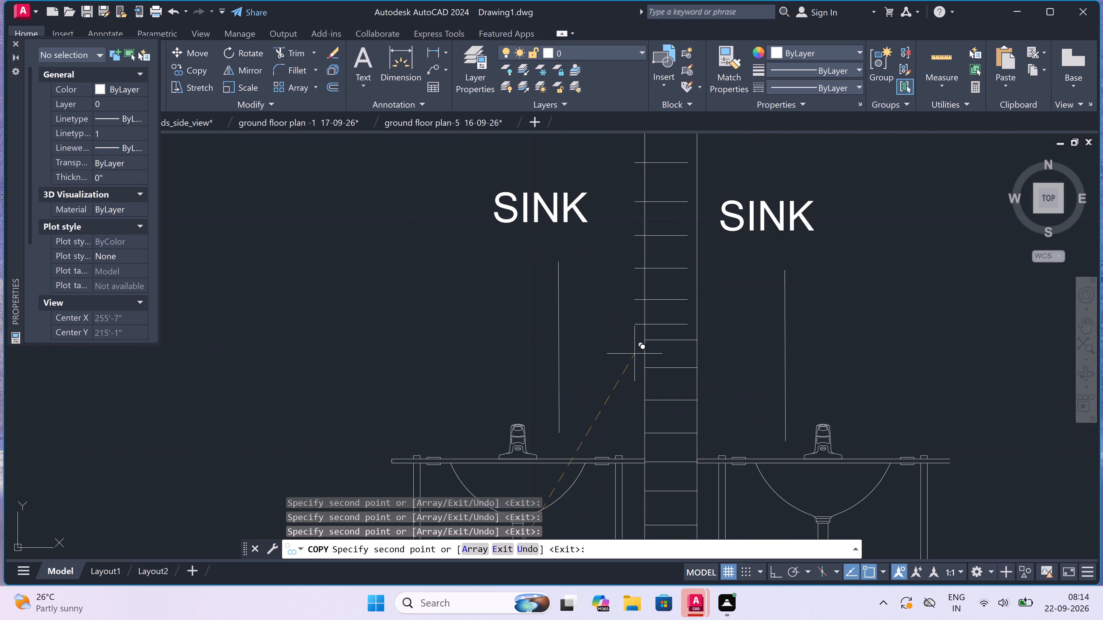
click(642, 339)
scroll(642, 339, down, 4)
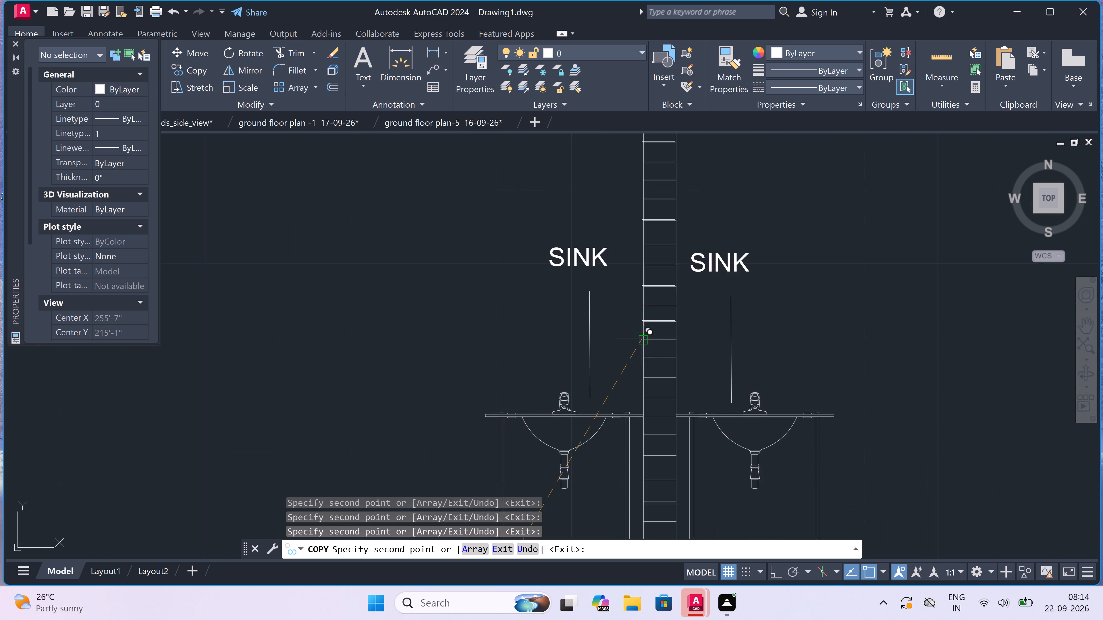
scroll(638, 268, up, 3)
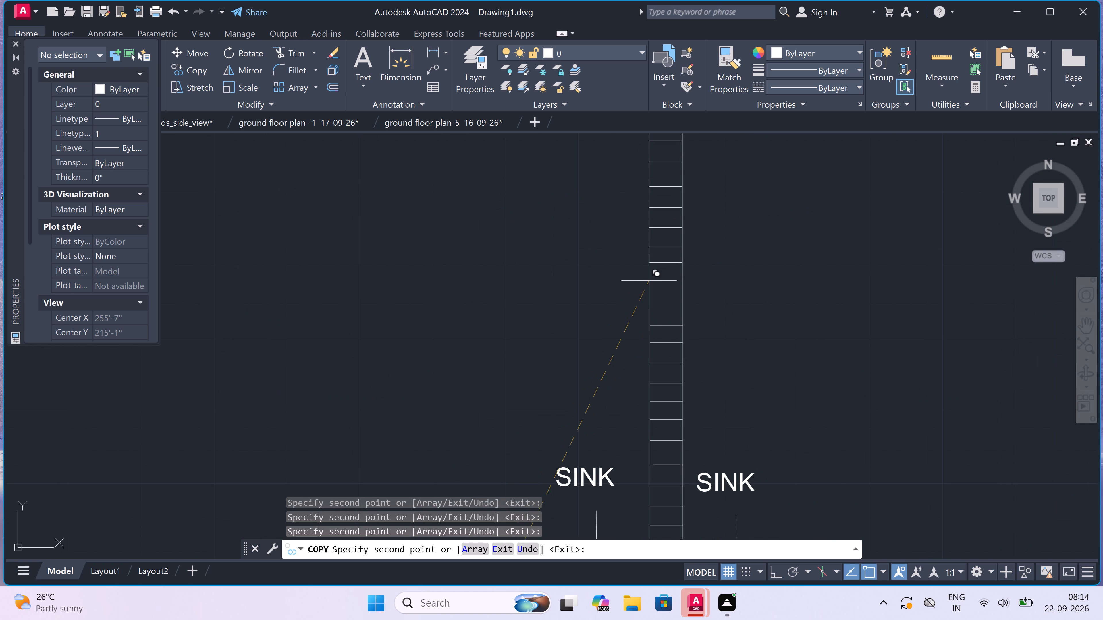
click(649, 323)
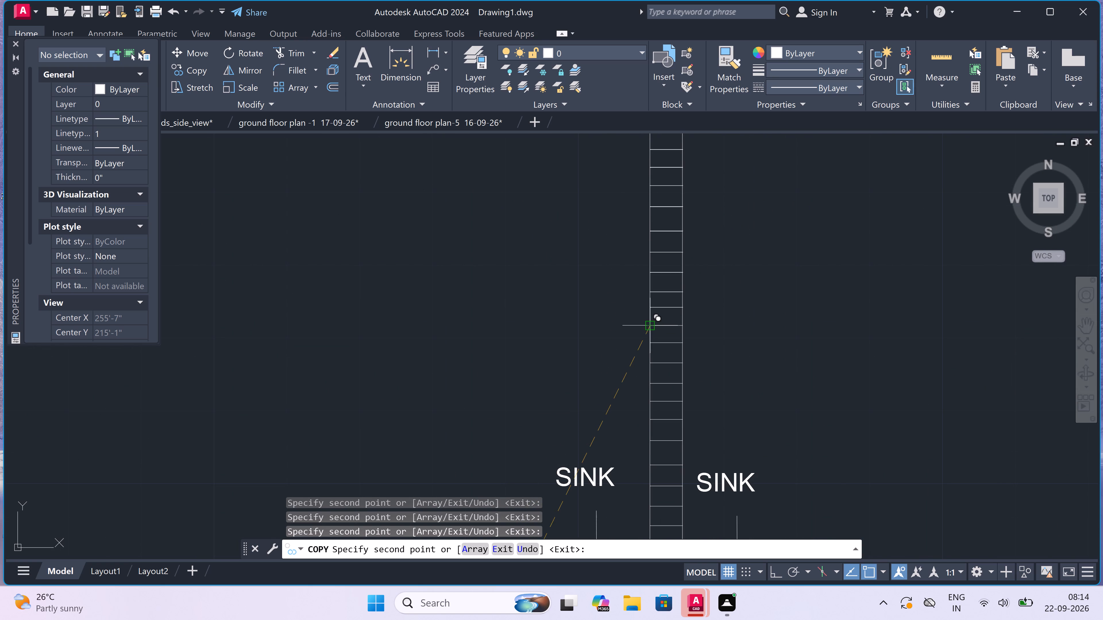
scroll(649, 323, down, 4)
scroll(642, 267, up, 4)
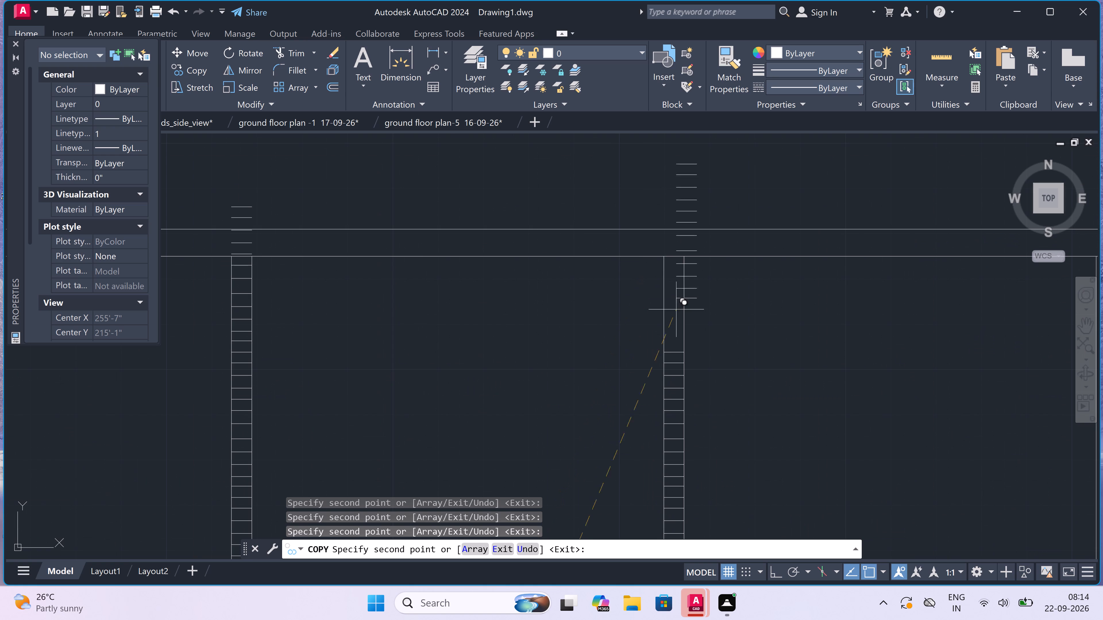
scroll(668, 320, up, 3)
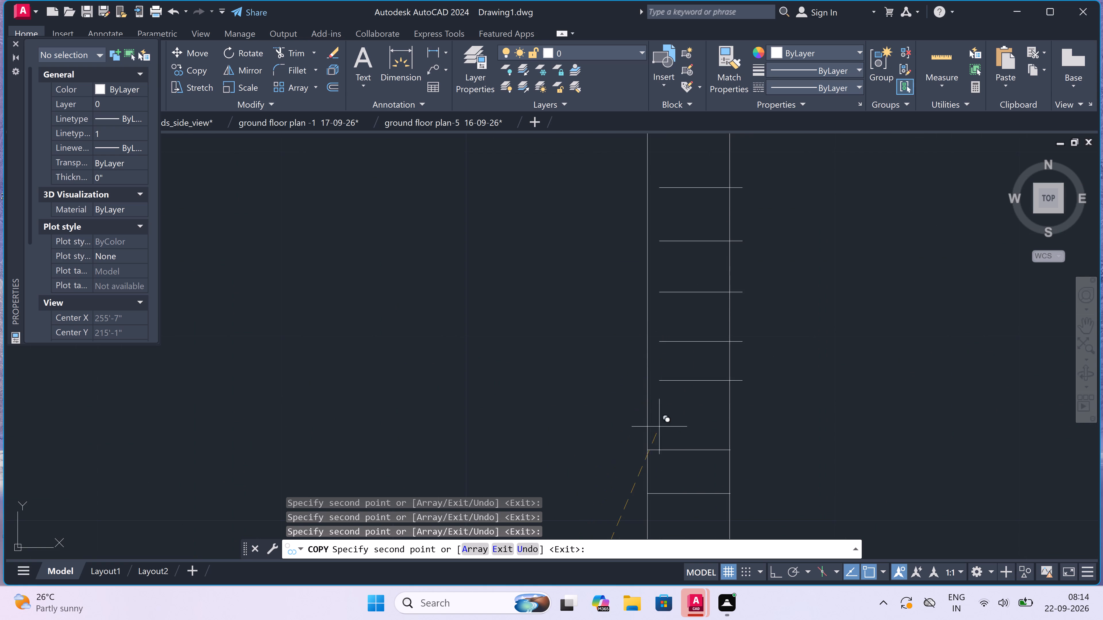
click(647, 452)
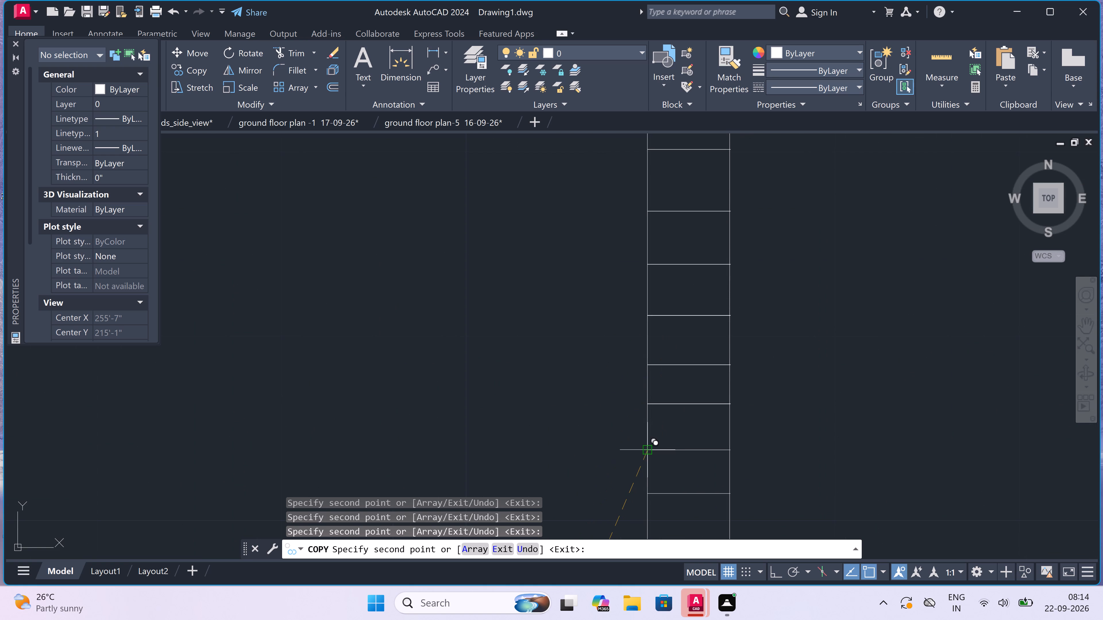
Place two stacked copies of the course lines in the ground-floor right interior wall, starting at floor level.
scroll(638, 446, down, 3)
scroll(619, 431, down, 2)
scroll(624, 394, down, 5)
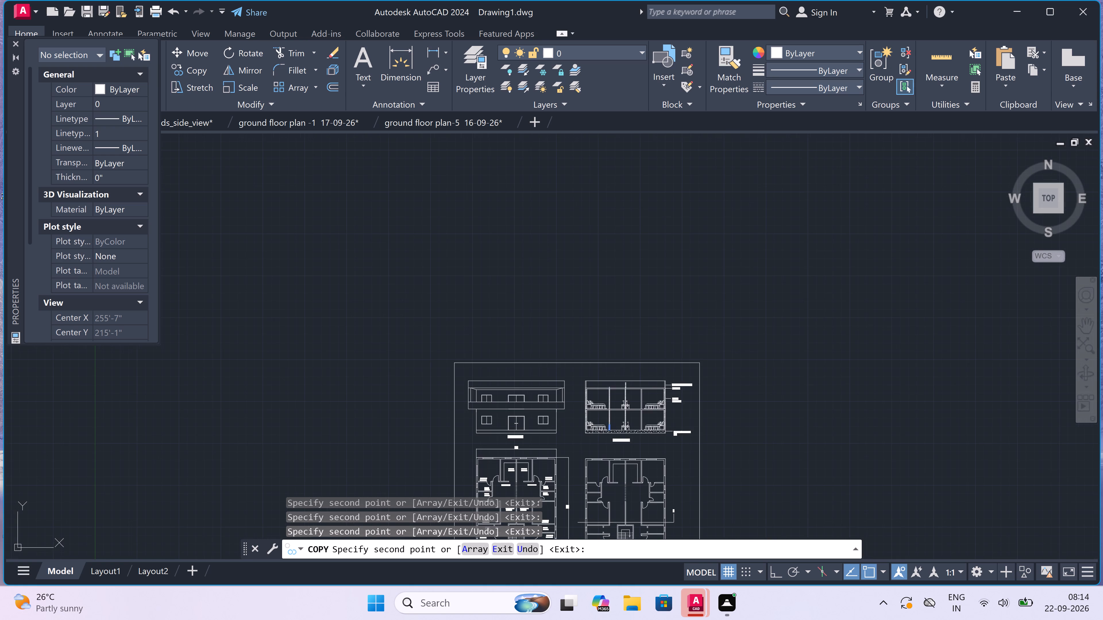
scroll(634, 438, up, 3)
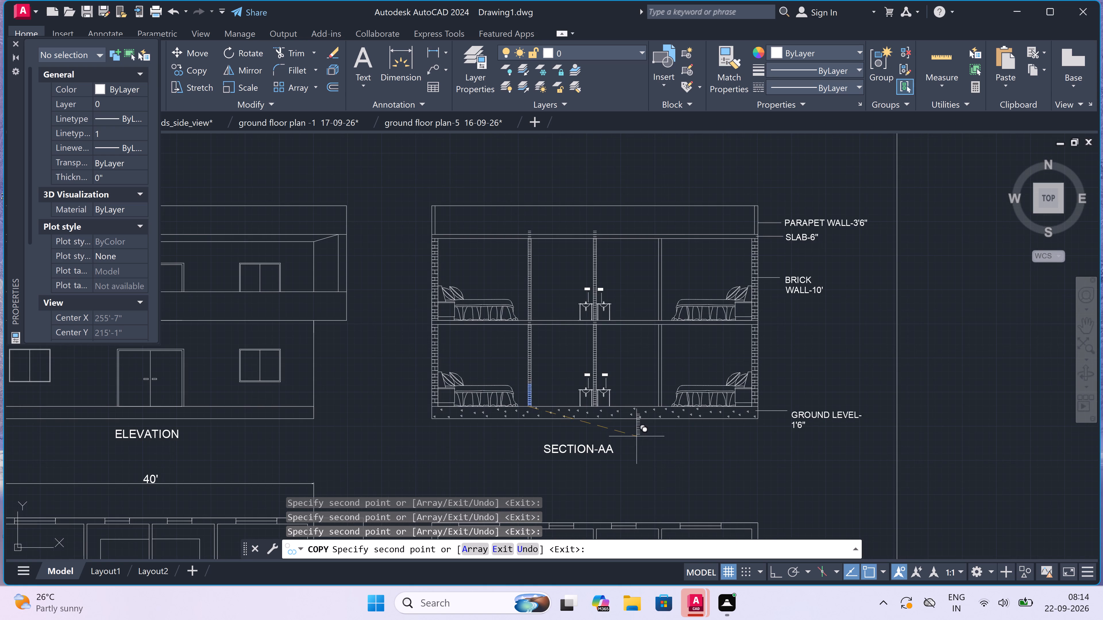
scroll(645, 417, up, 3)
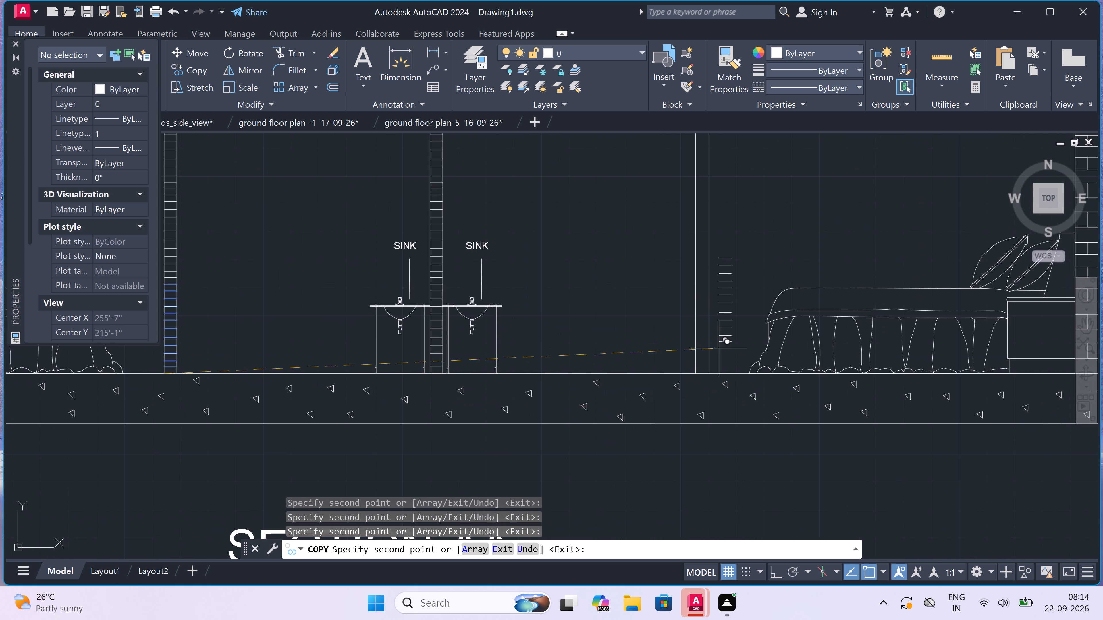
scroll(699, 373, up, 2)
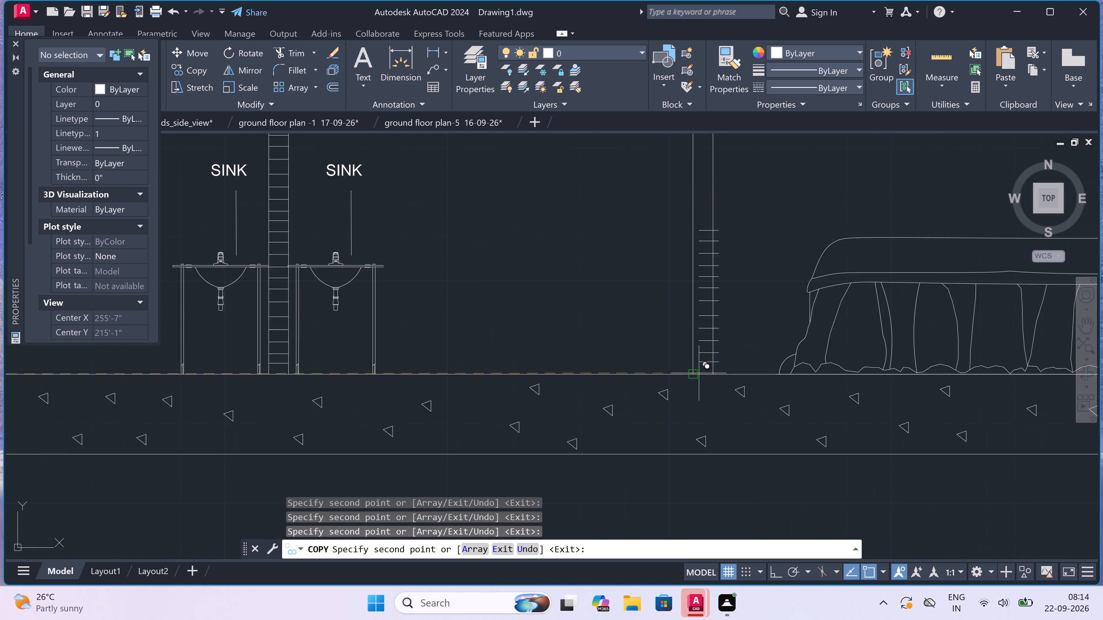
click(691, 375)
scroll(691, 375, down, 3)
scroll(693, 317, up, 3)
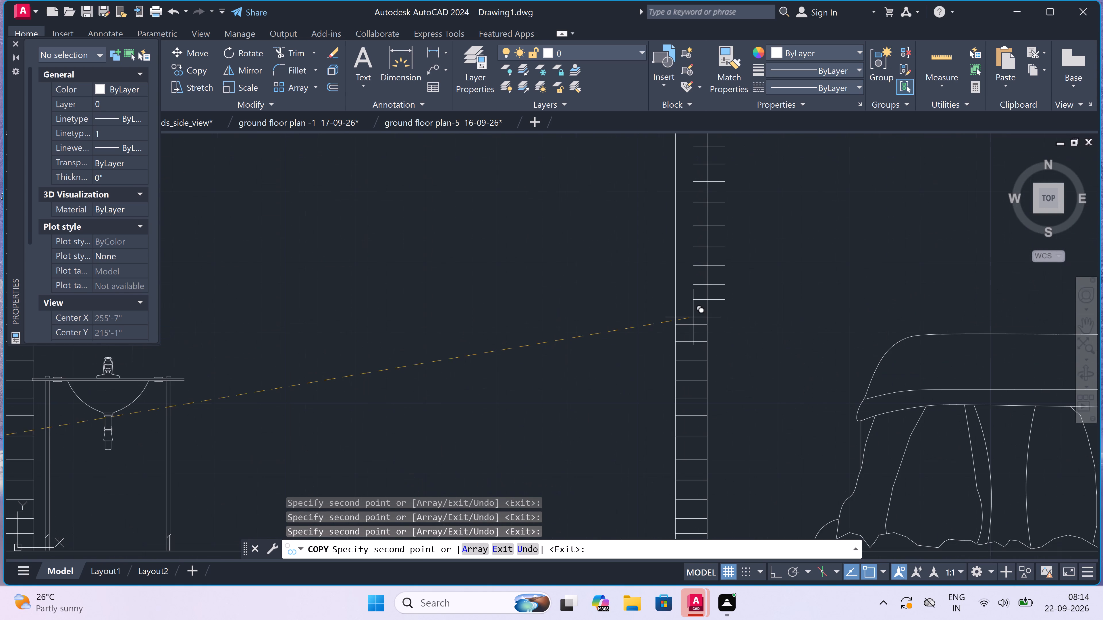
scroll(686, 316, up, 2)
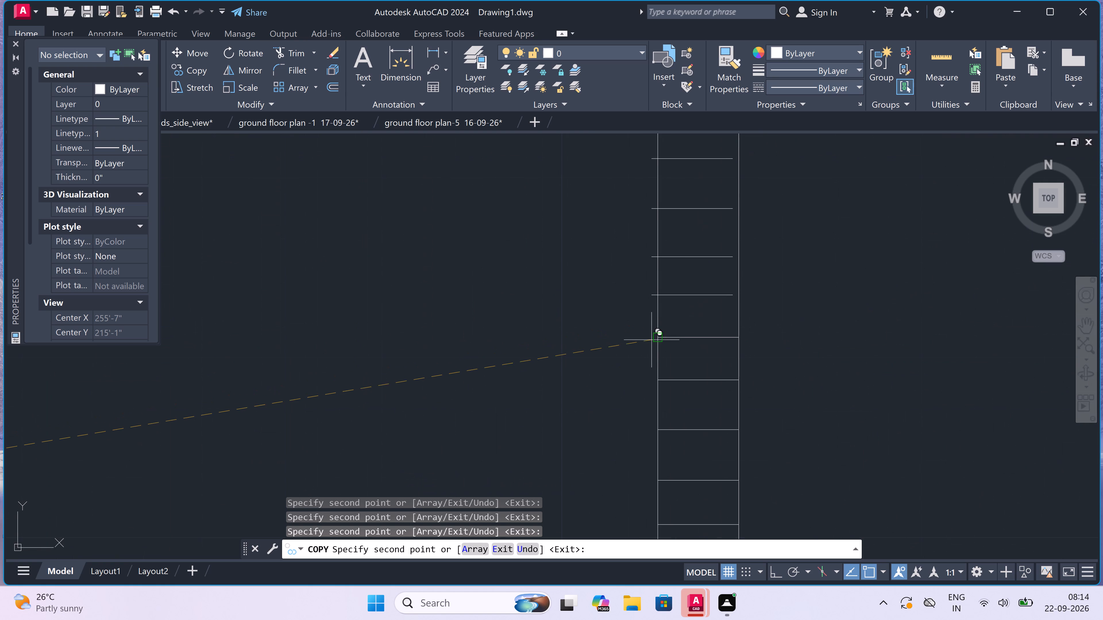
click(656, 337)
Add two more copies of the course lines up the right interior wall, carrying the stack past the intermediate floor slab.
scroll(656, 337, down, 4)
scroll(720, 274, down, 2)
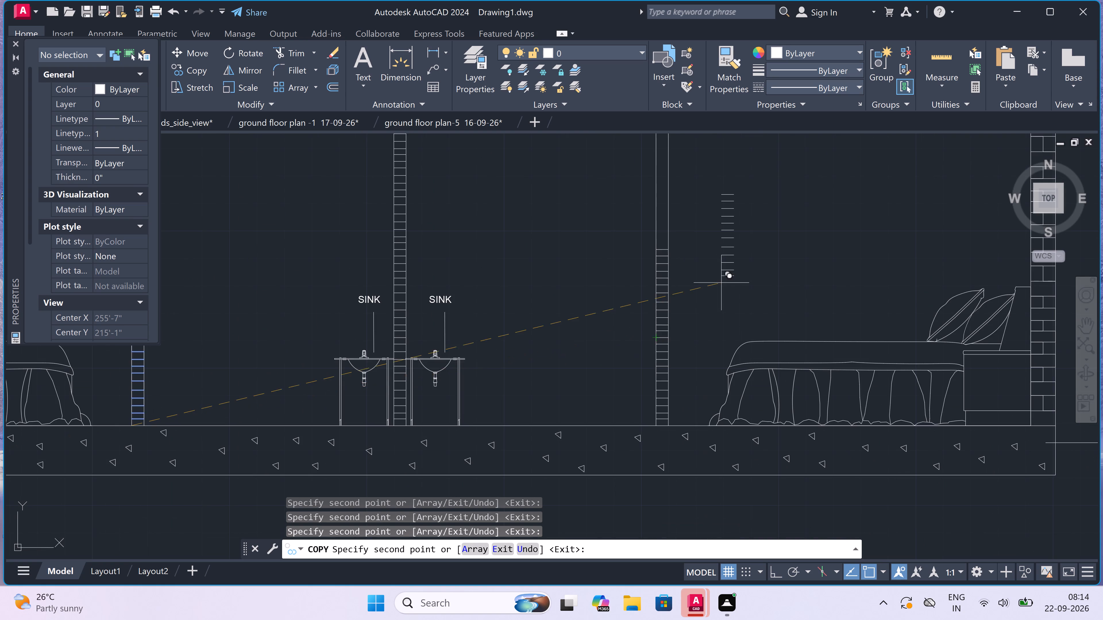
scroll(720, 274, down, 1)
scroll(704, 240, up, 3)
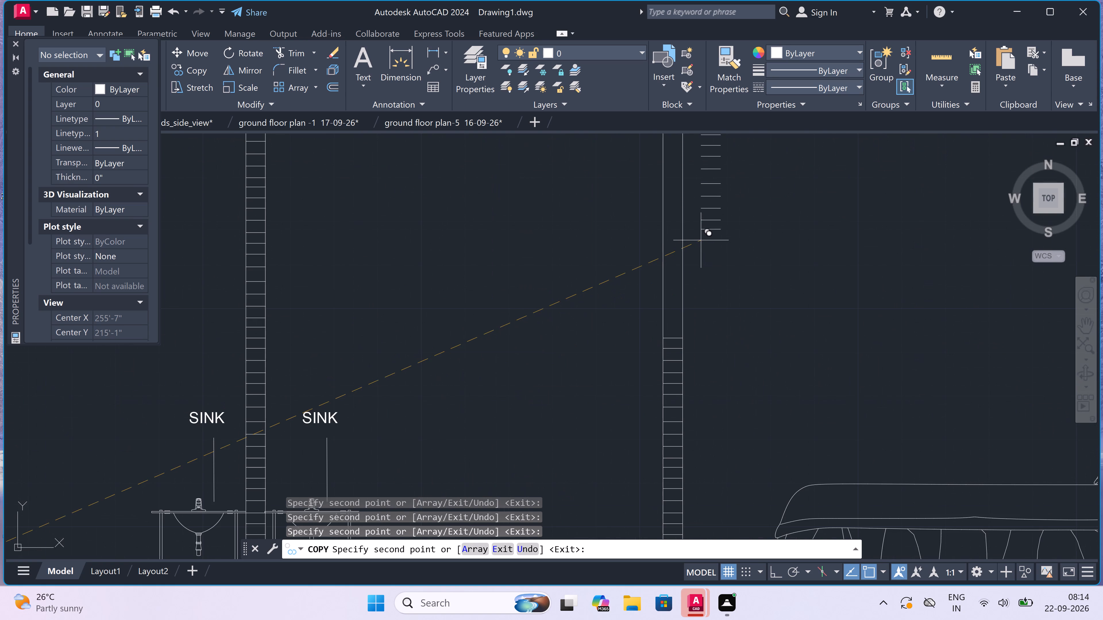
click(667, 341)
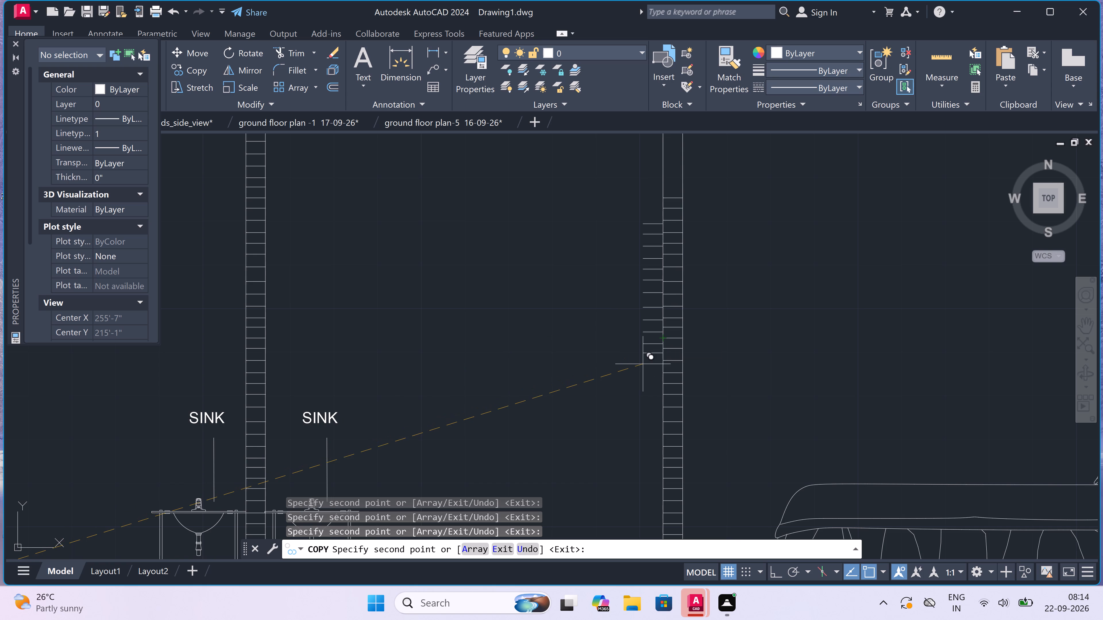
scroll(643, 364, down, 3)
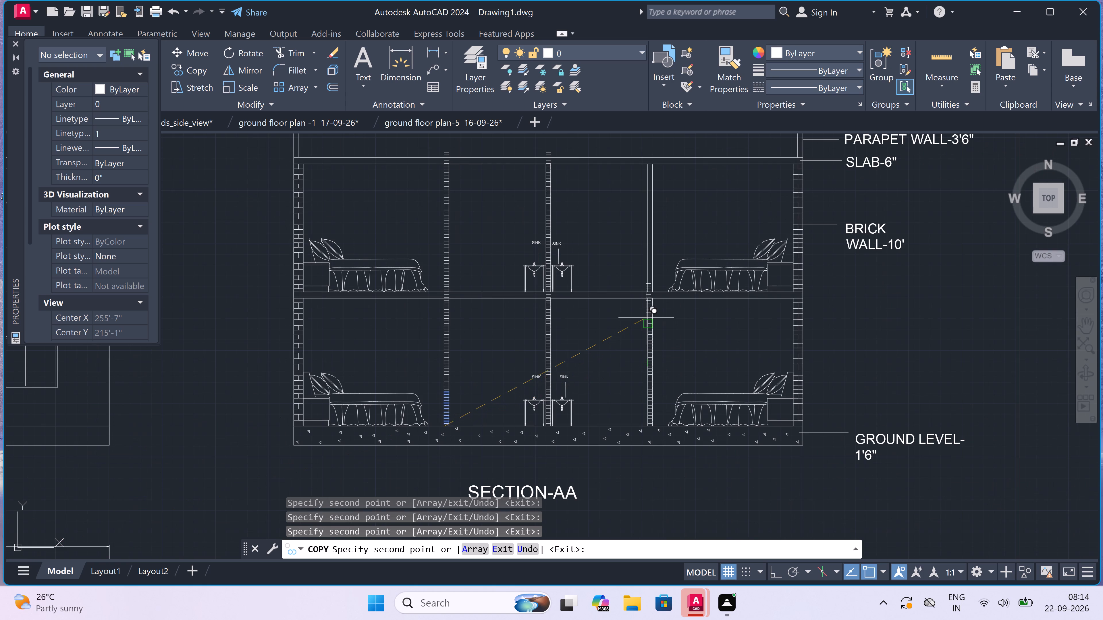
scroll(649, 313, up, 3)
scroll(634, 346, up, 2)
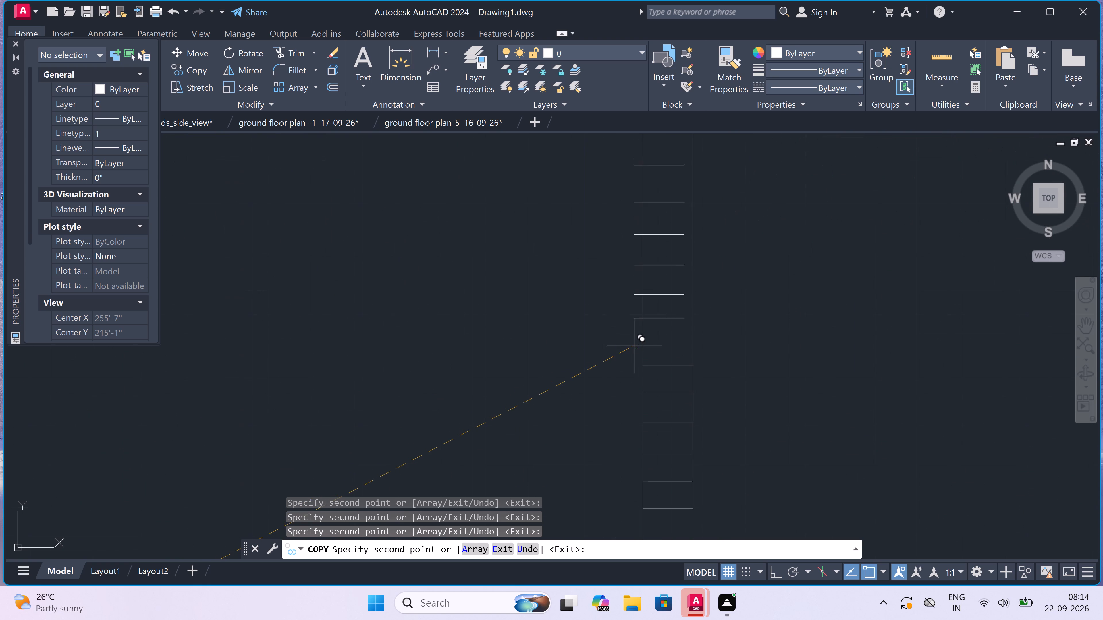
click(645, 362)
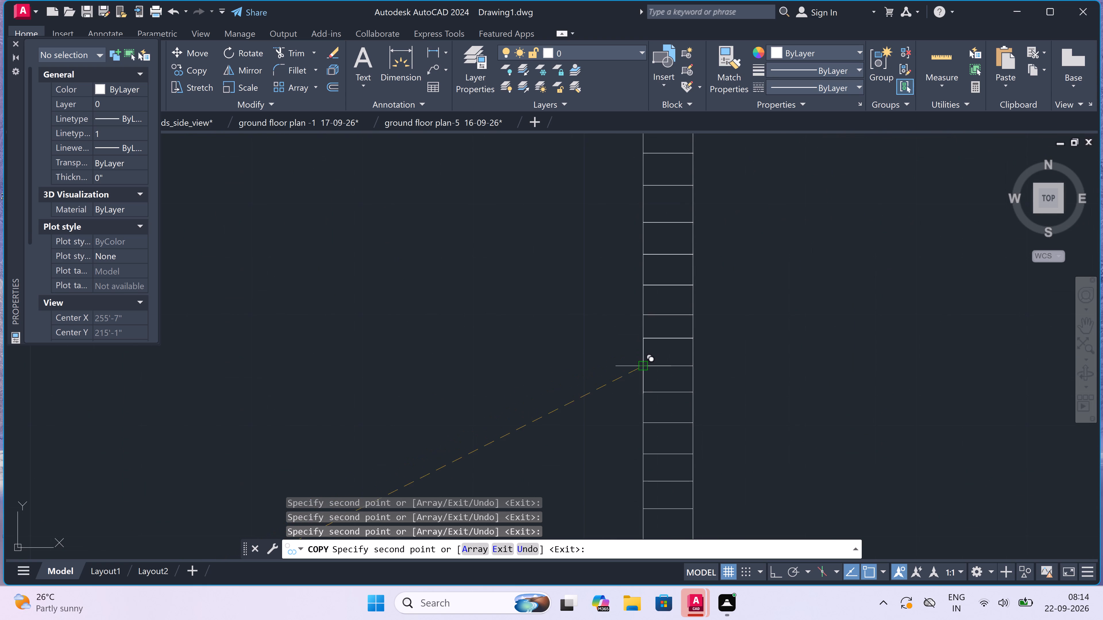
Place four more stacked copies of the course lines up the upper-floor right interior wall to the roof slab and end the Copy command.
scroll(645, 362, down, 4)
scroll(653, 302, up, 2)
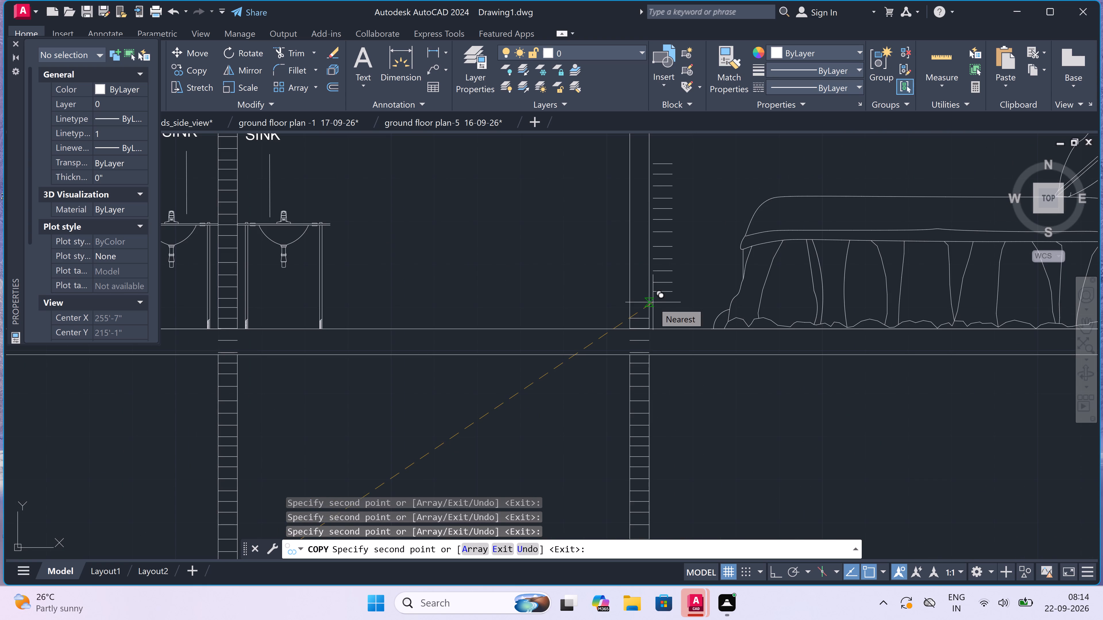
click(634, 317)
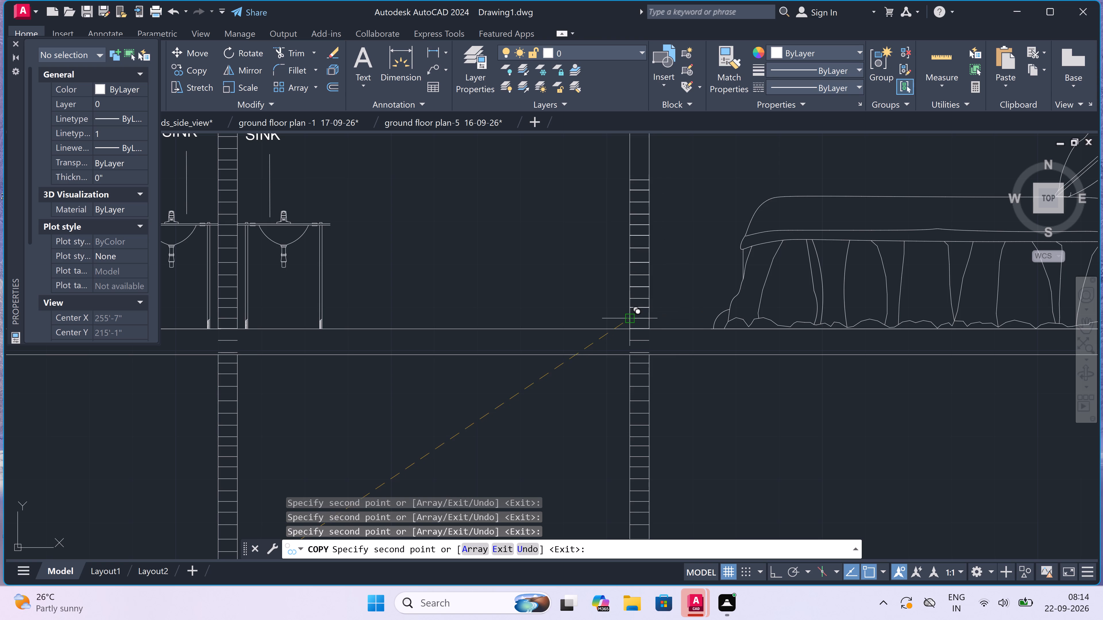
scroll(634, 317, down, 3)
scroll(629, 285, up, 3)
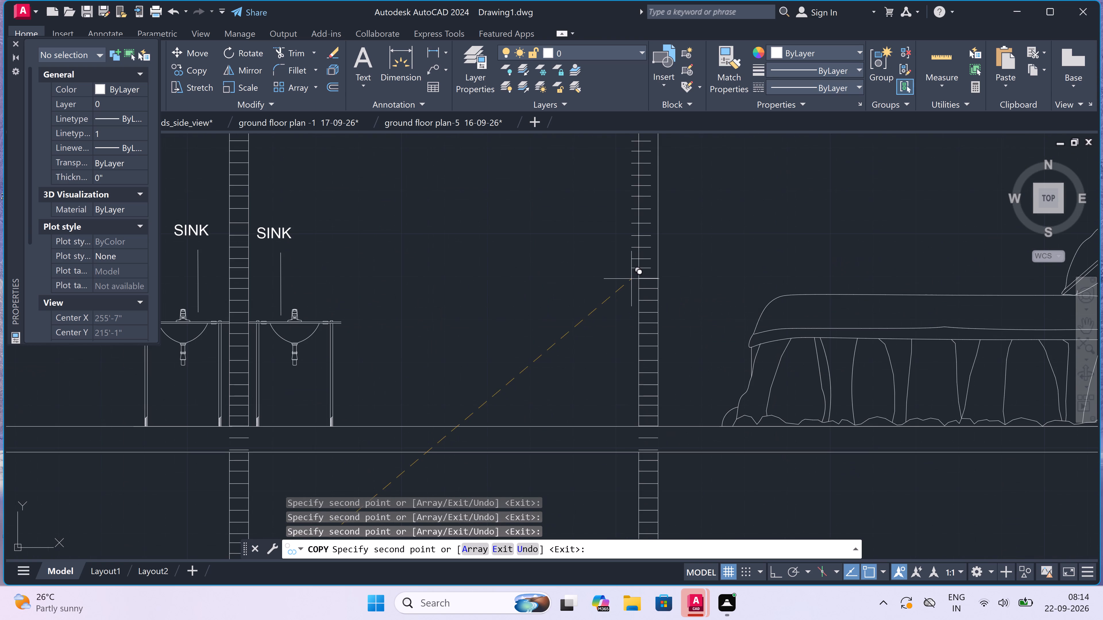
click(637, 279)
scroll(637, 279, down, 4)
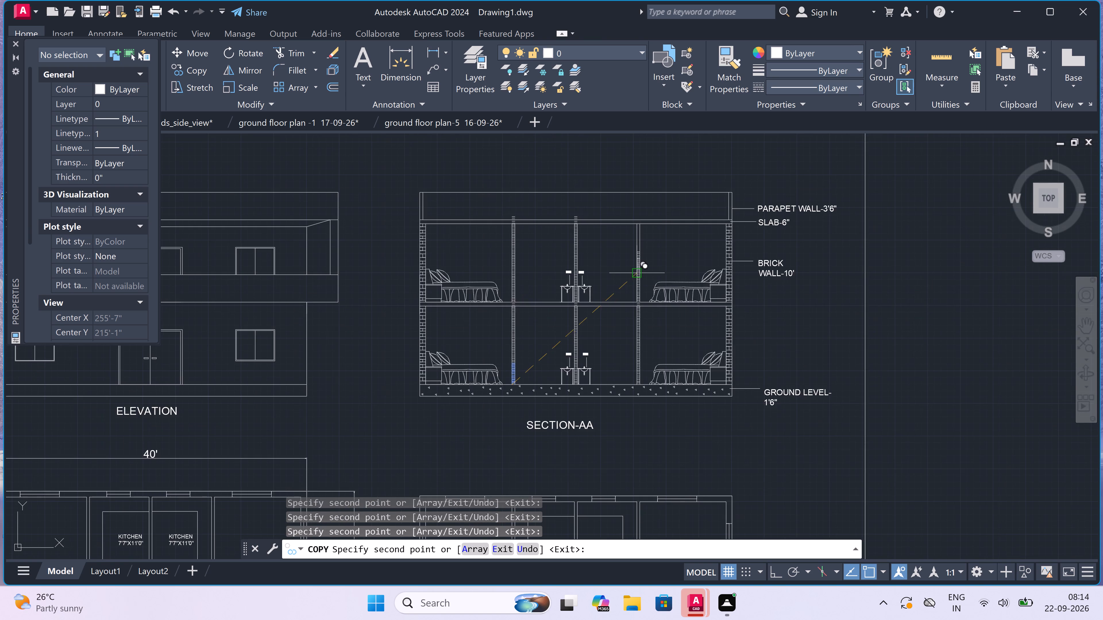
scroll(637, 239, up, 3)
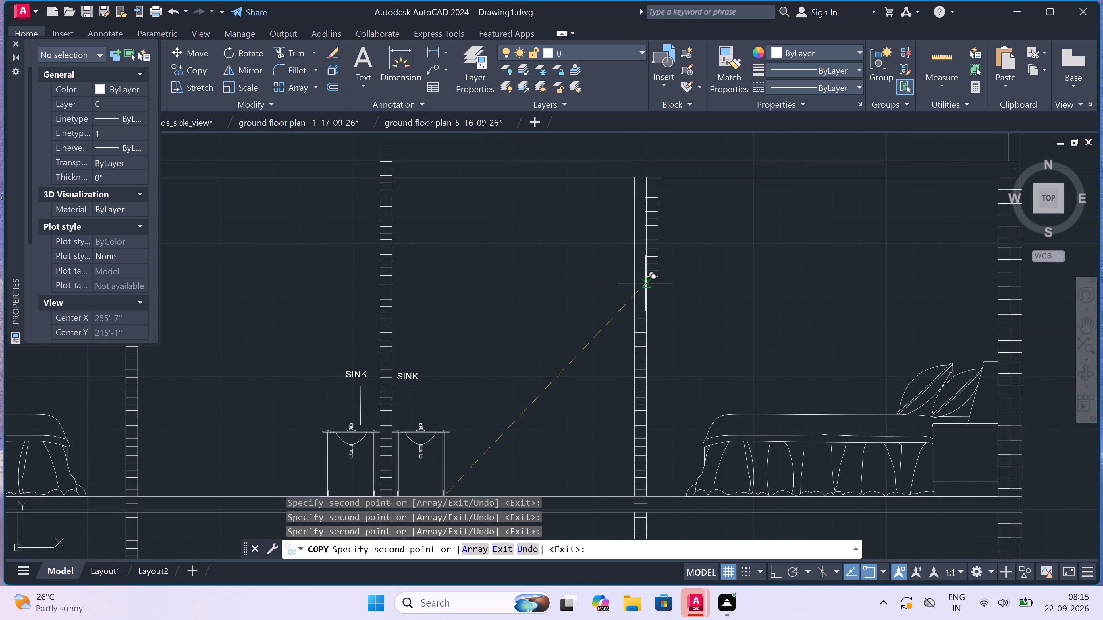
click(634, 319)
scroll(634, 320, down, 2)
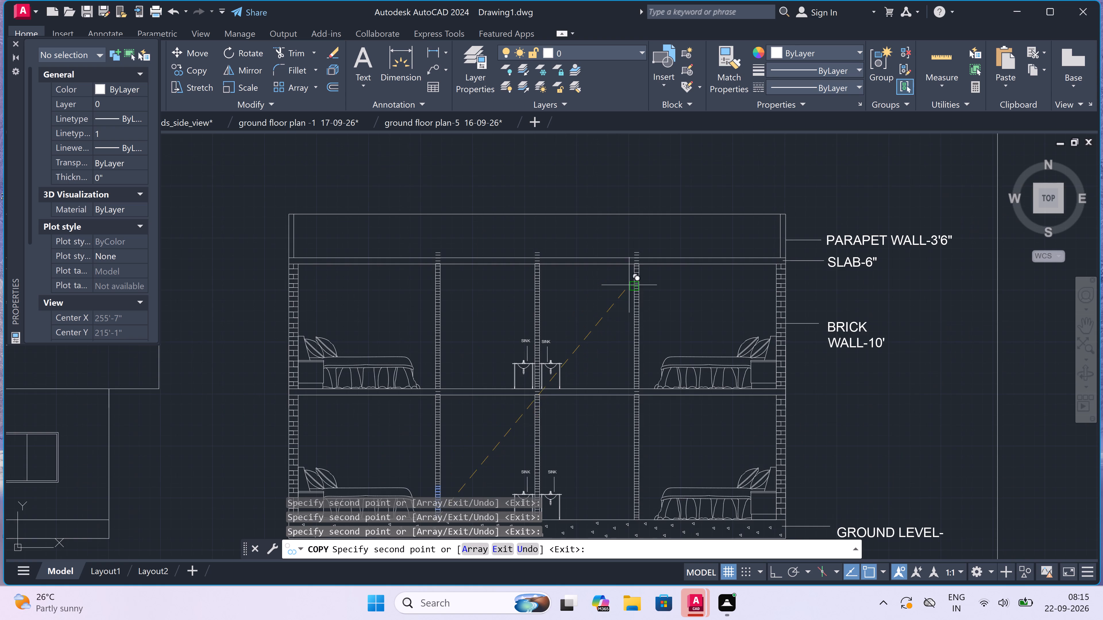
scroll(629, 273, up, 3)
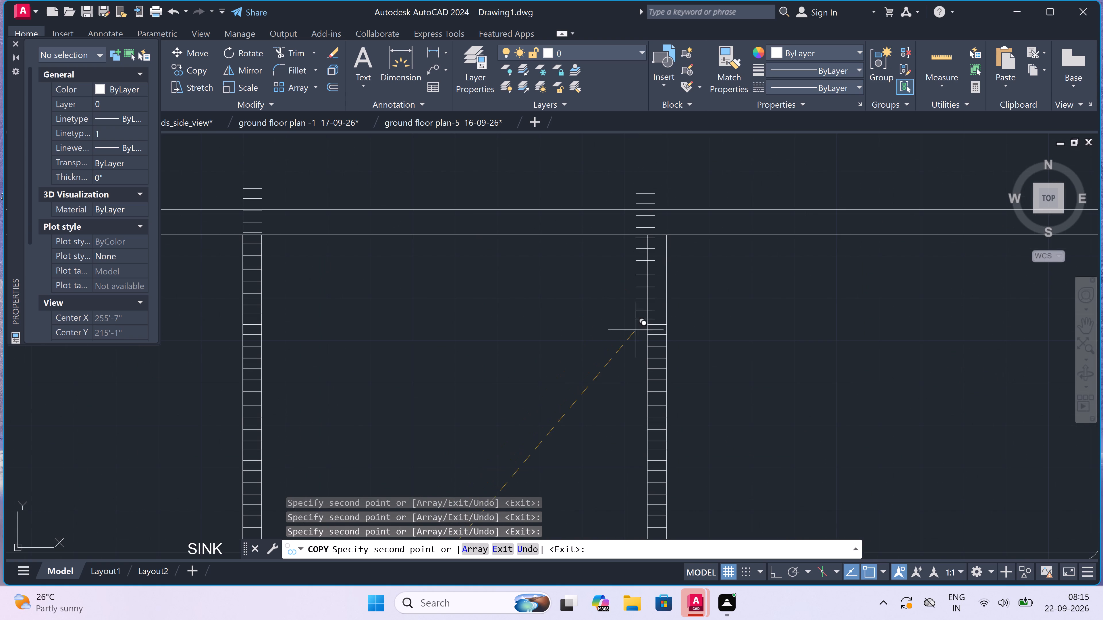
click(650, 325)
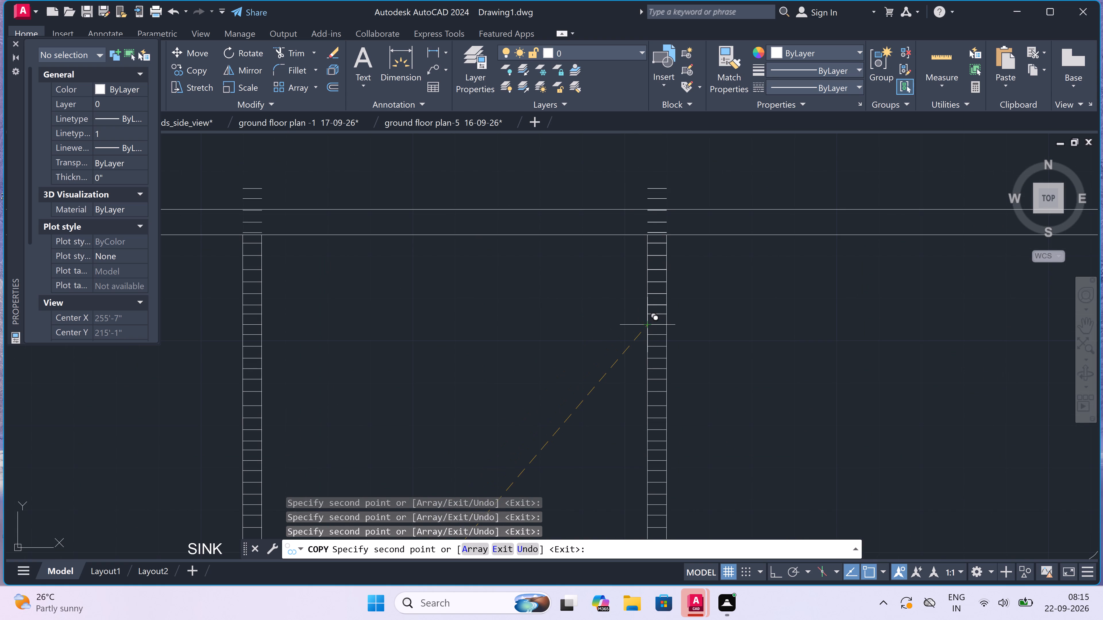
key(Escape)
Trim away the five surplus course lines within and above the roof slab over the right interior wall.
text(TR)
key(space)
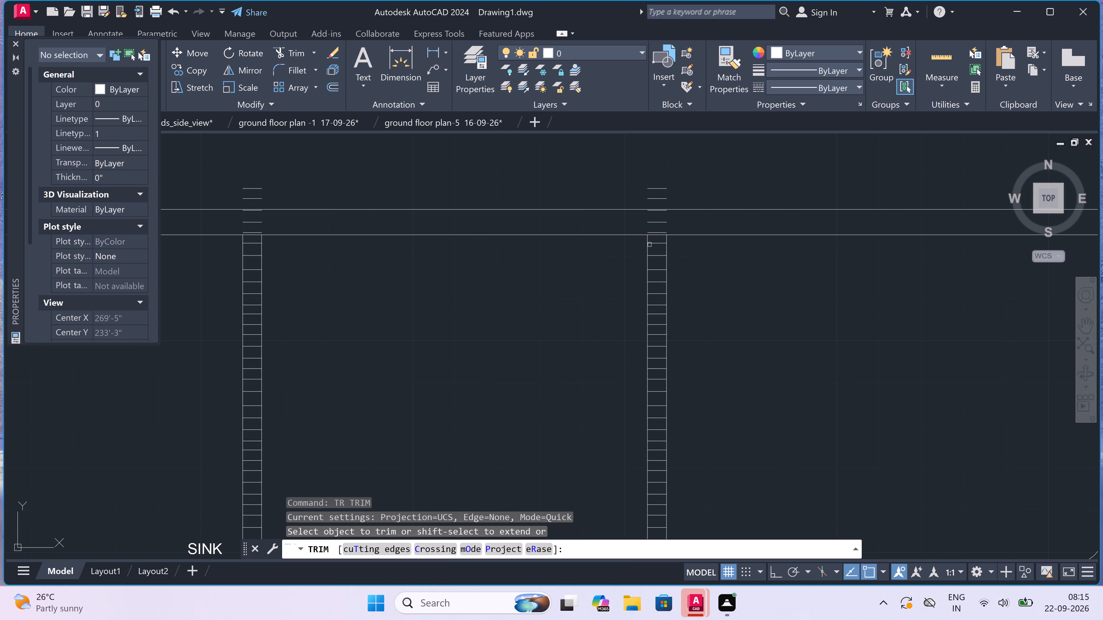
scroll(655, 186, up, 3)
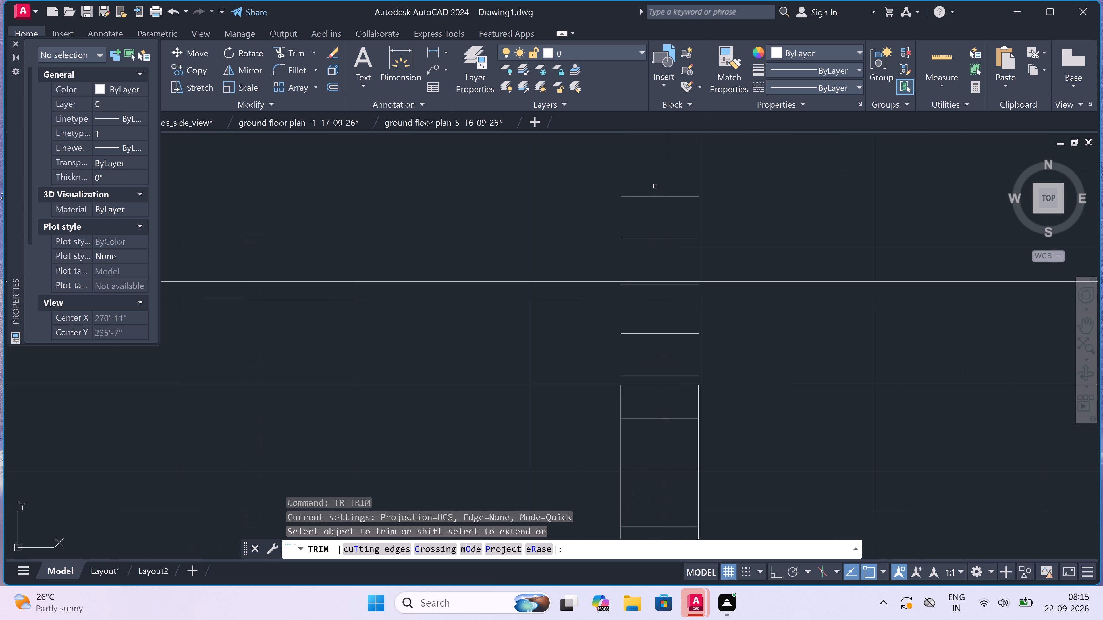
drag(655, 188, 655, 191)
click(663, 242)
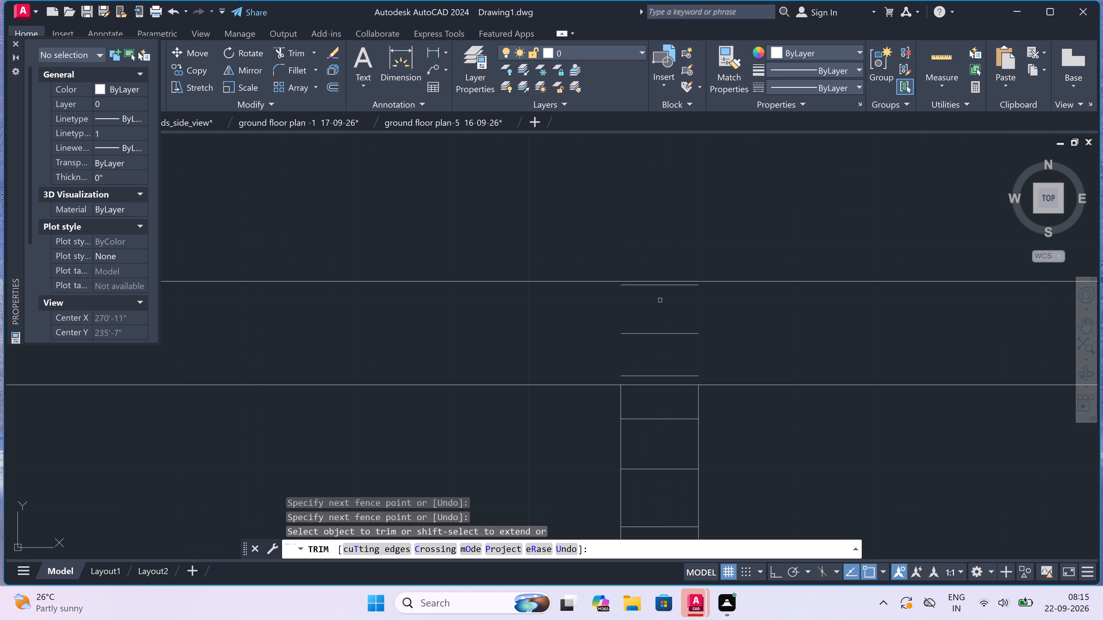
scroll(659, 287, up, 1)
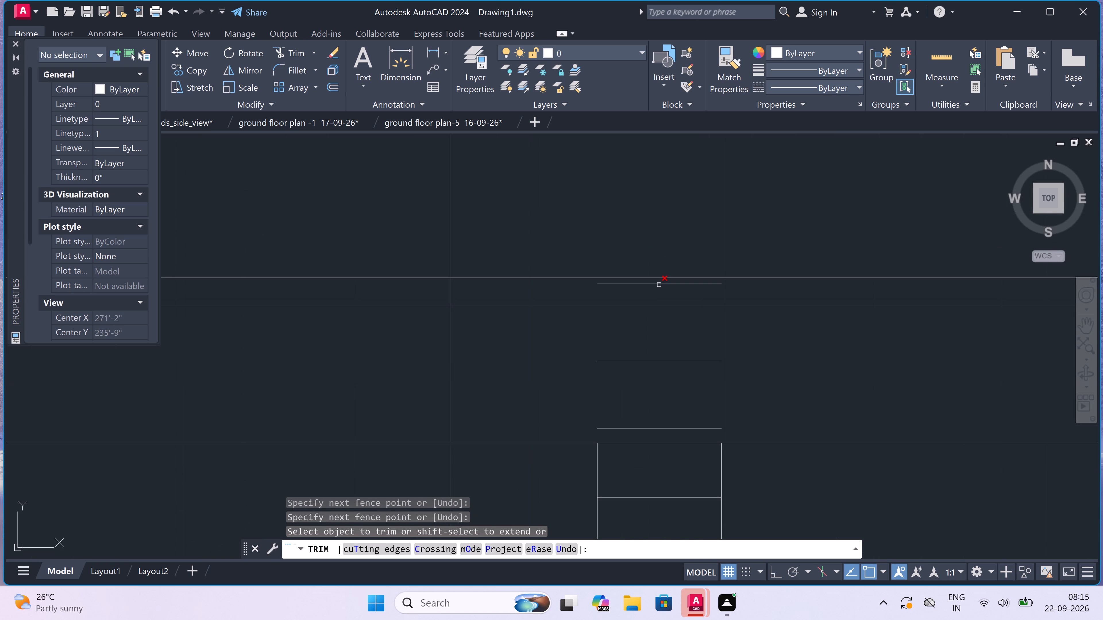
click(659, 285)
click(659, 290)
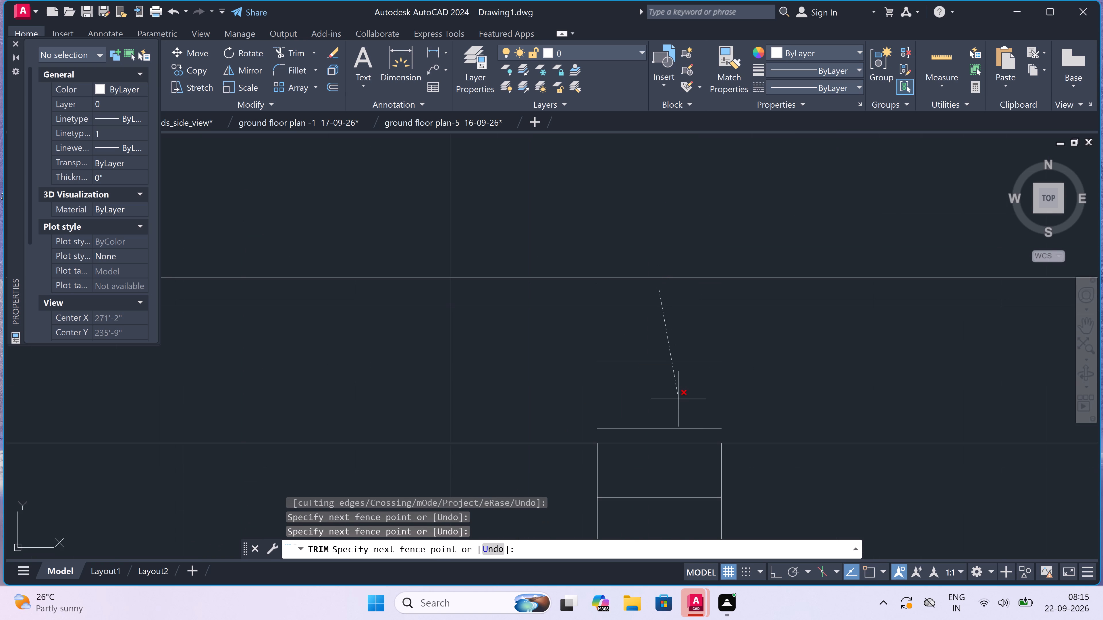
drag(661, 432, 661, 429)
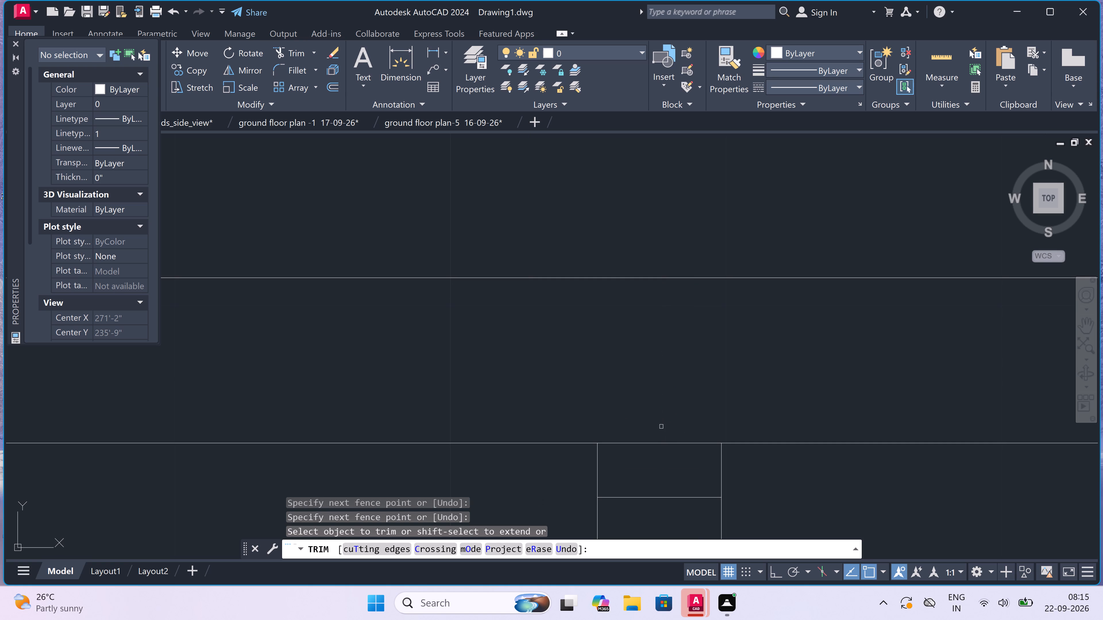
Trim away the five surplus course lines within and above the roof slab over the middle interior wall.
scroll(653, 385, down, 6)
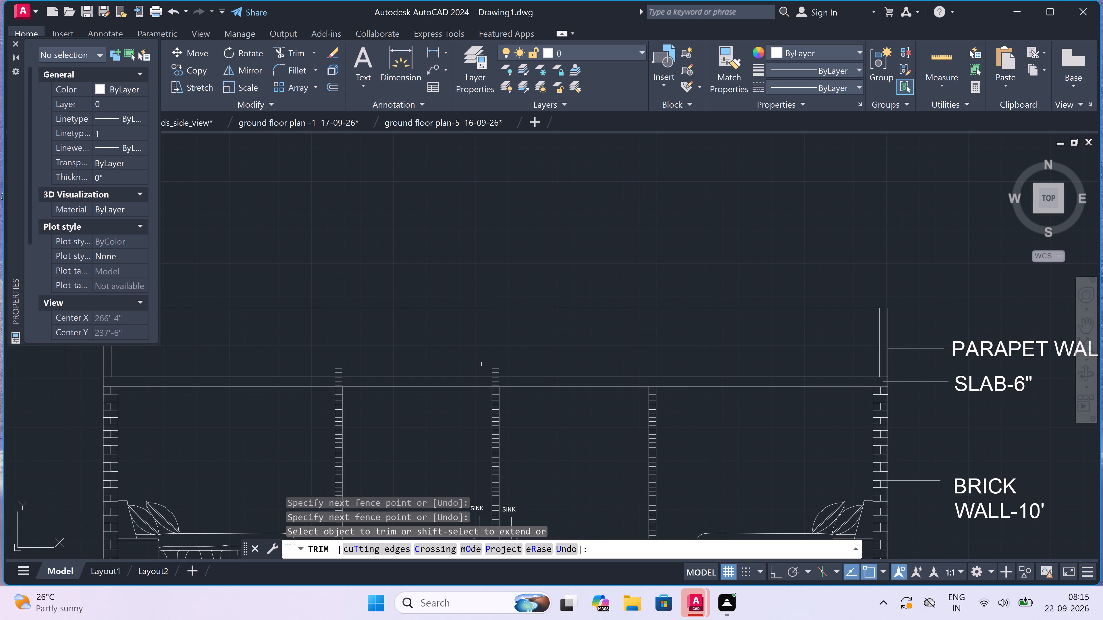
scroll(489, 370, up, 4)
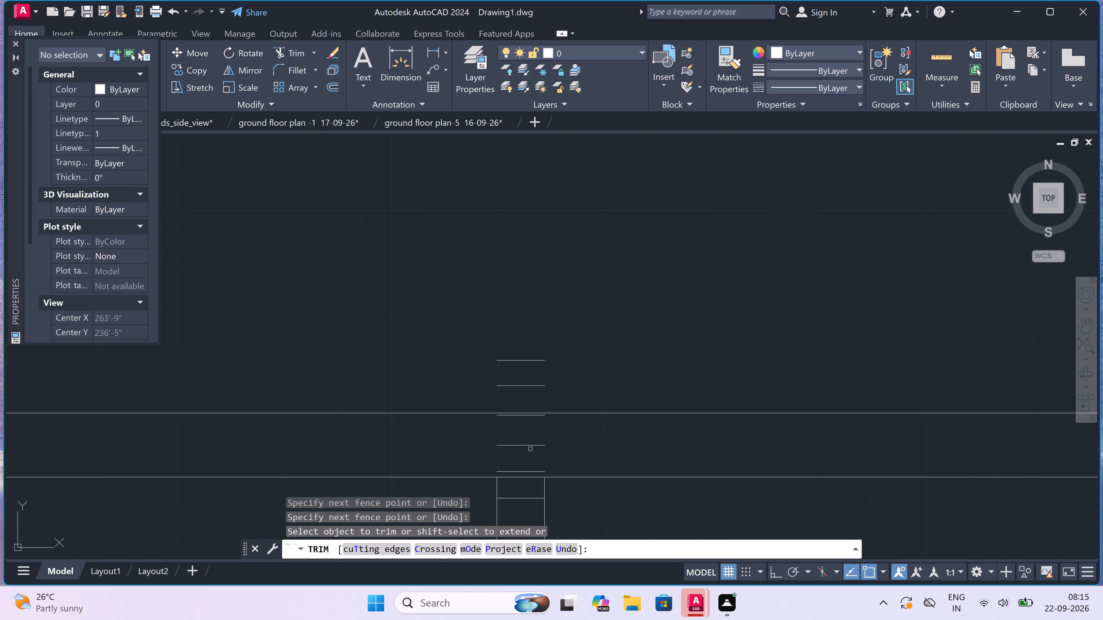
scroll(527, 468, up, 2)
click(520, 481)
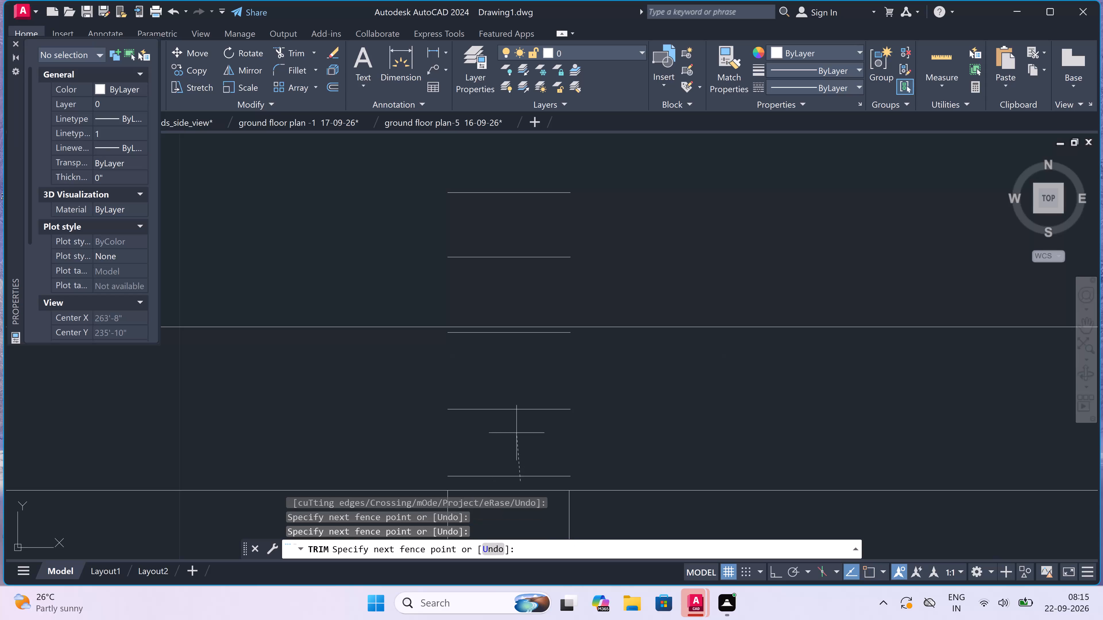
scroll(518, 336, up, 2)
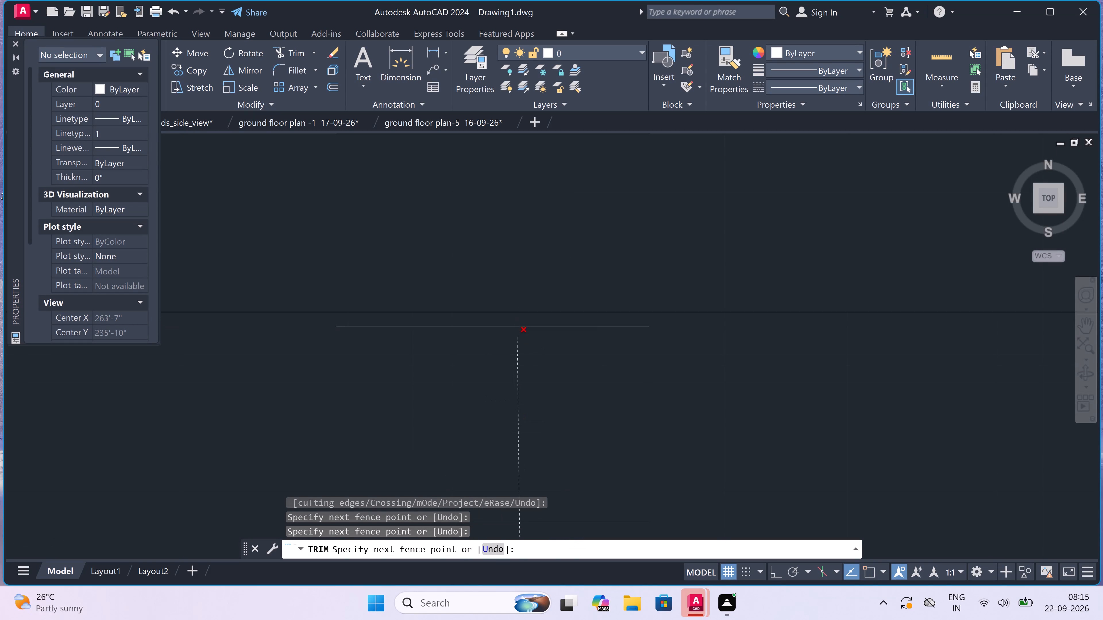
scroll(518, 336, up, 1)
click(529, 308)
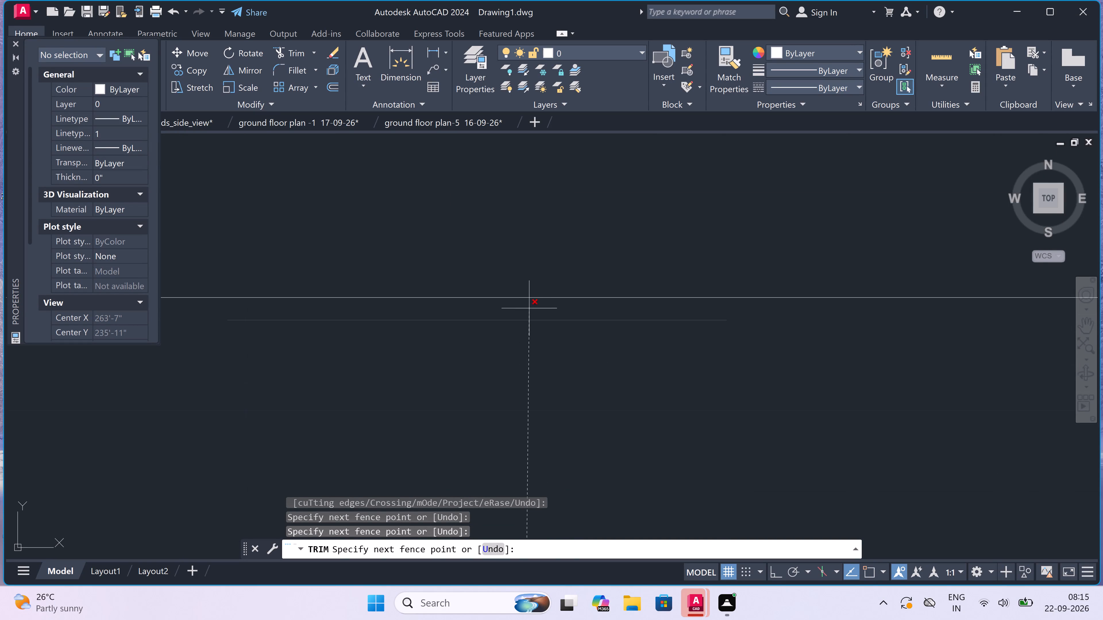
scroll(529, 309, down, 3)
scroll(524, 278, down, 1)
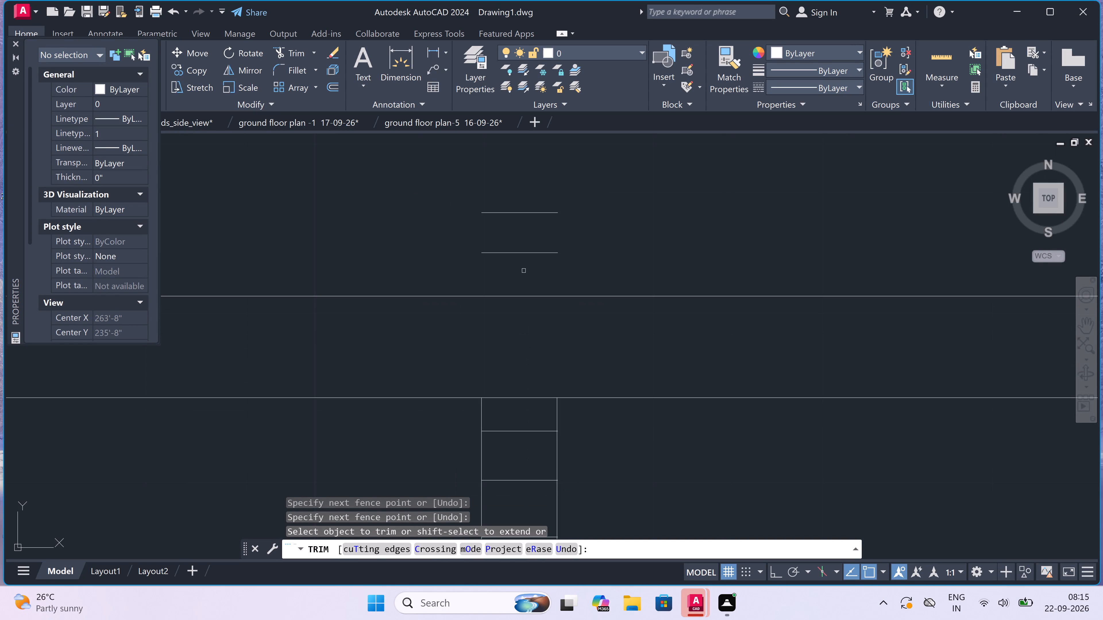
drag(524, 270, 524, 266)
click(535, 211)
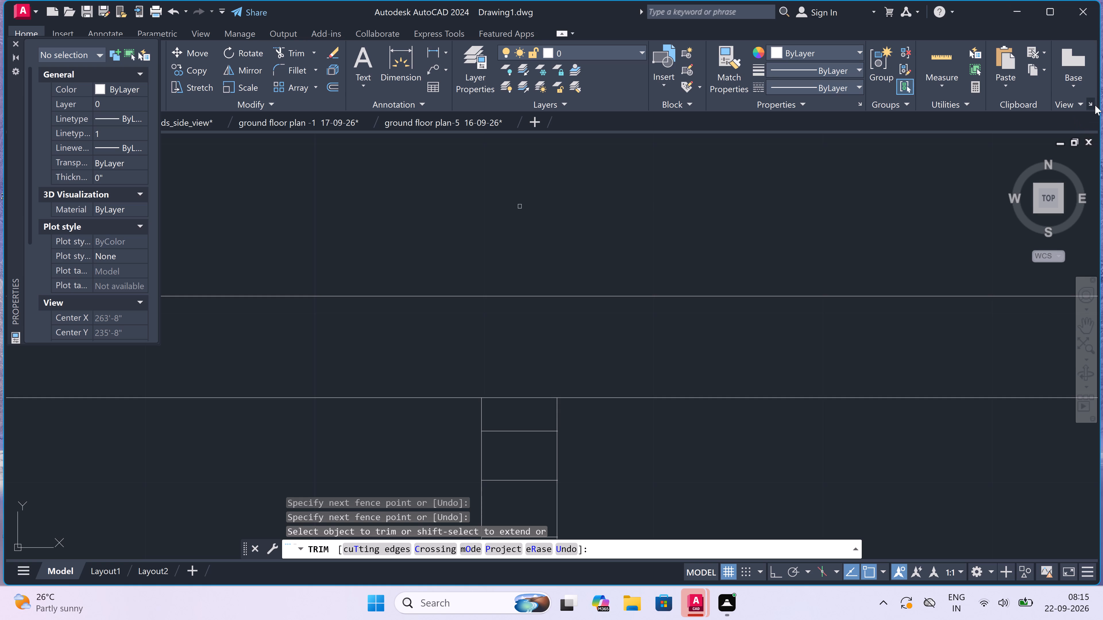
Trim away the five surplus course lines within and above the roof slab over the left interior wall and end the Trim command.
scroll(1102, 415, down, 3)
scroll(627, 317, down, 4)
scroll(604, 320, down, 2)
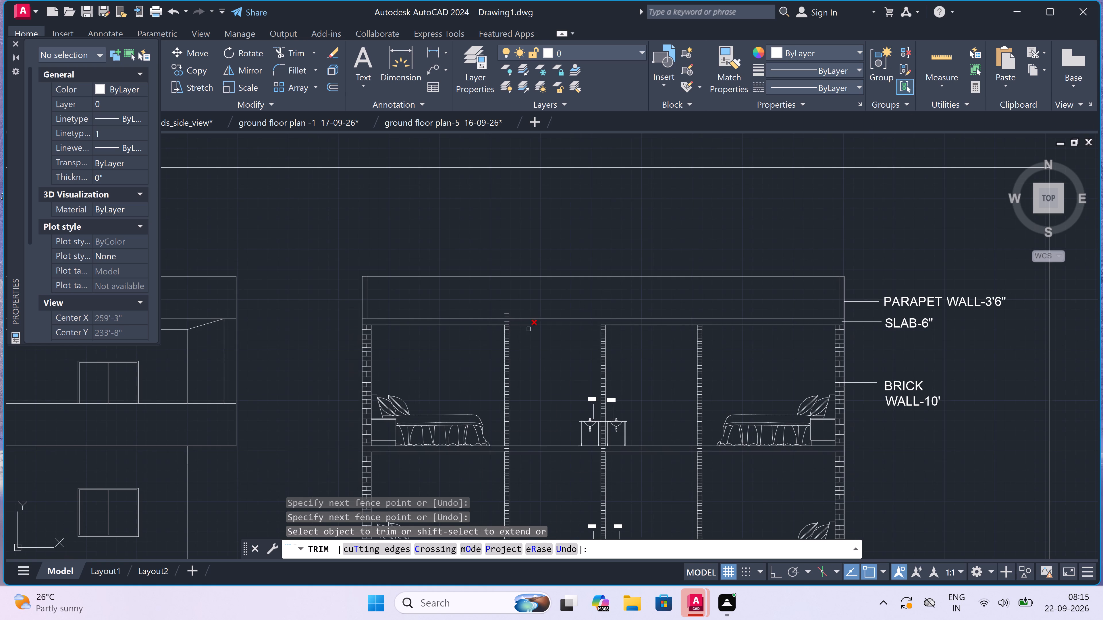
scroll(507, 319, up, 5)
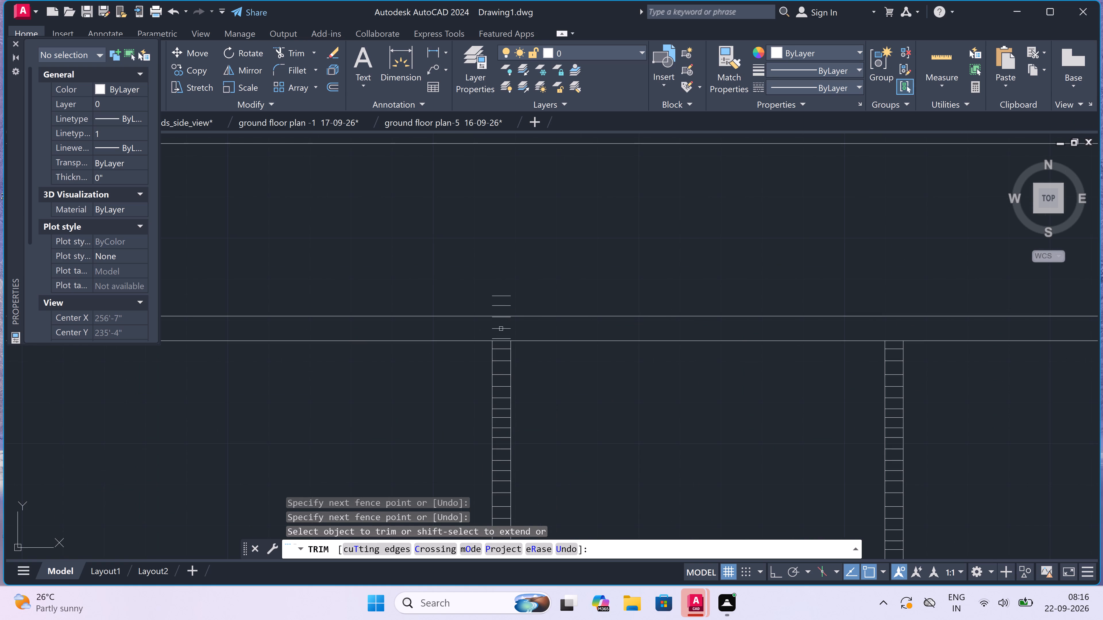
scroll(501, 330, up, 2)
click(497, 349)
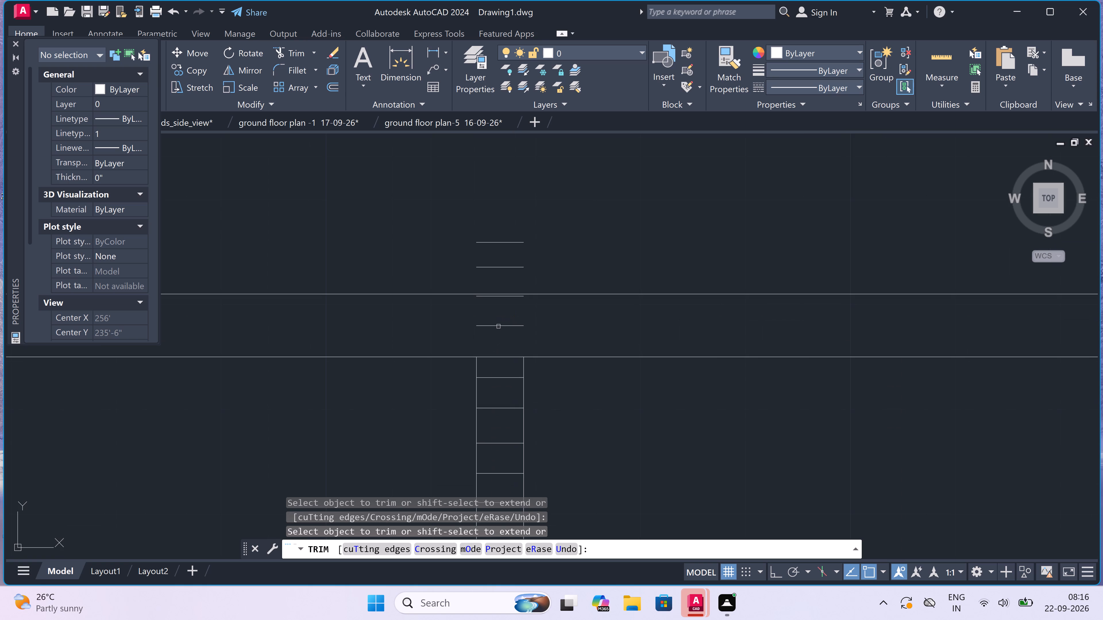
click(498, 325)
scroll(500, 296, up, 3)
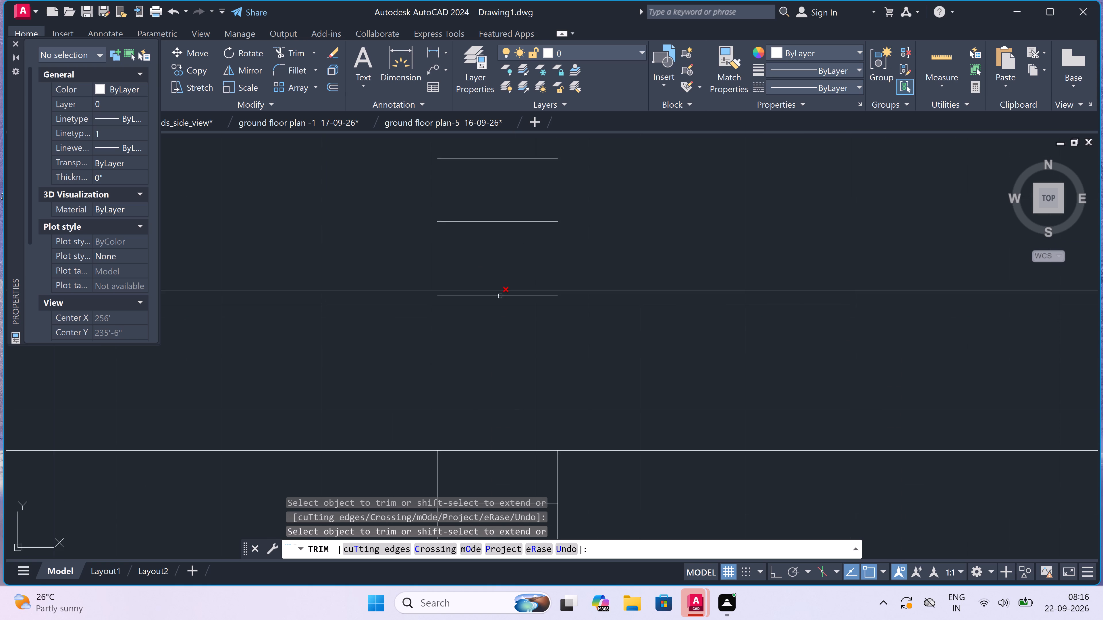
click(501, 293)
scroll(501, 293, down, 3)
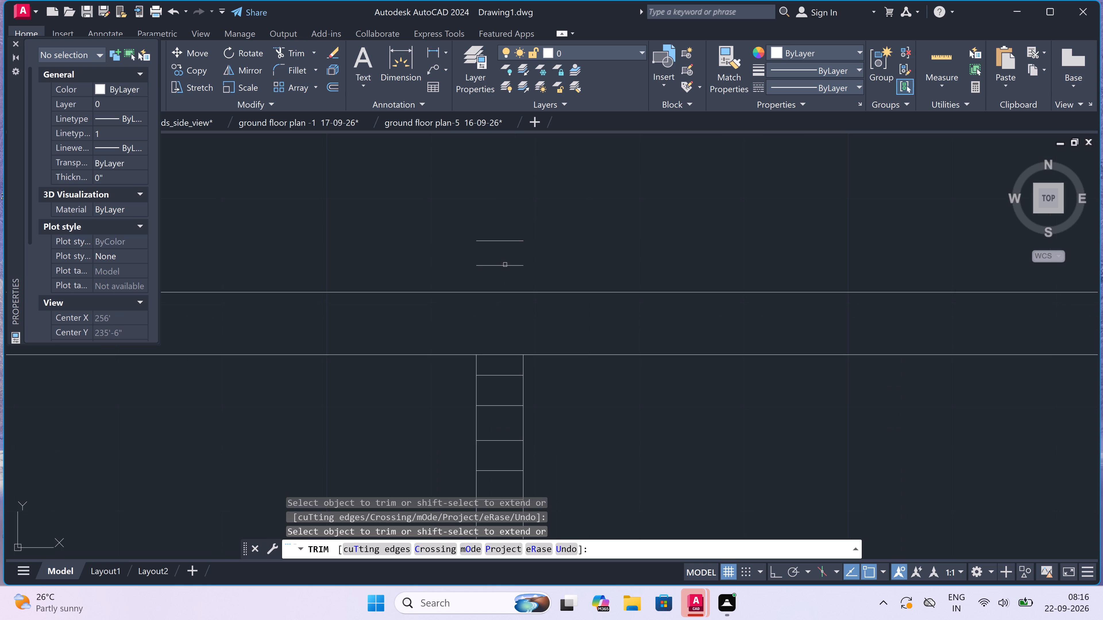
click(505, 265)
click(510, 240)
scroll(510, 240, down, 2)
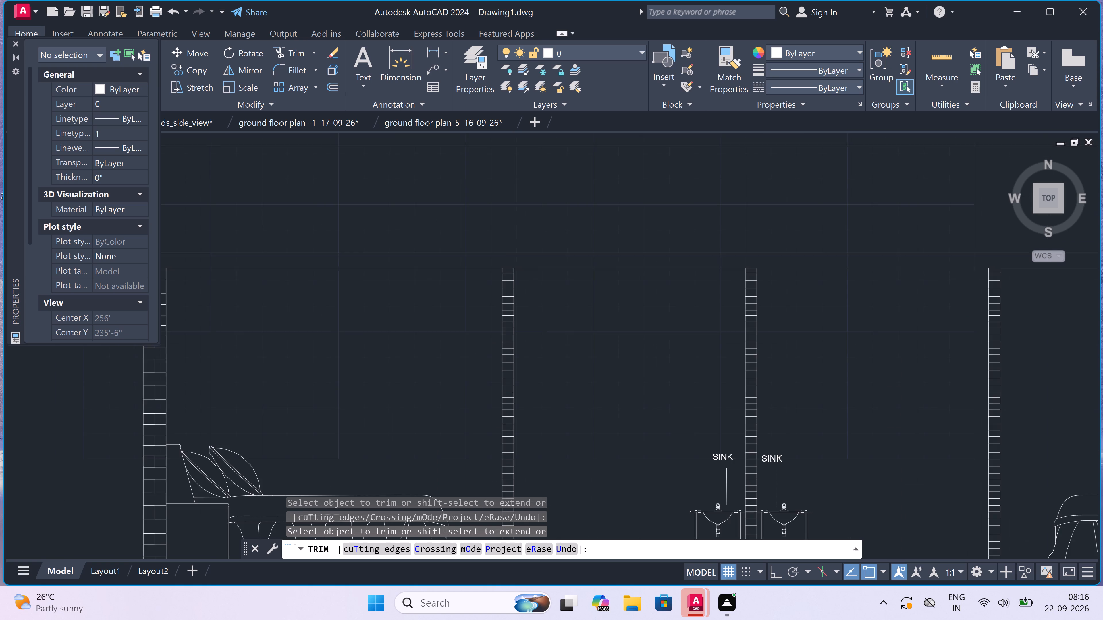
scroll(510, 240, down, 3)
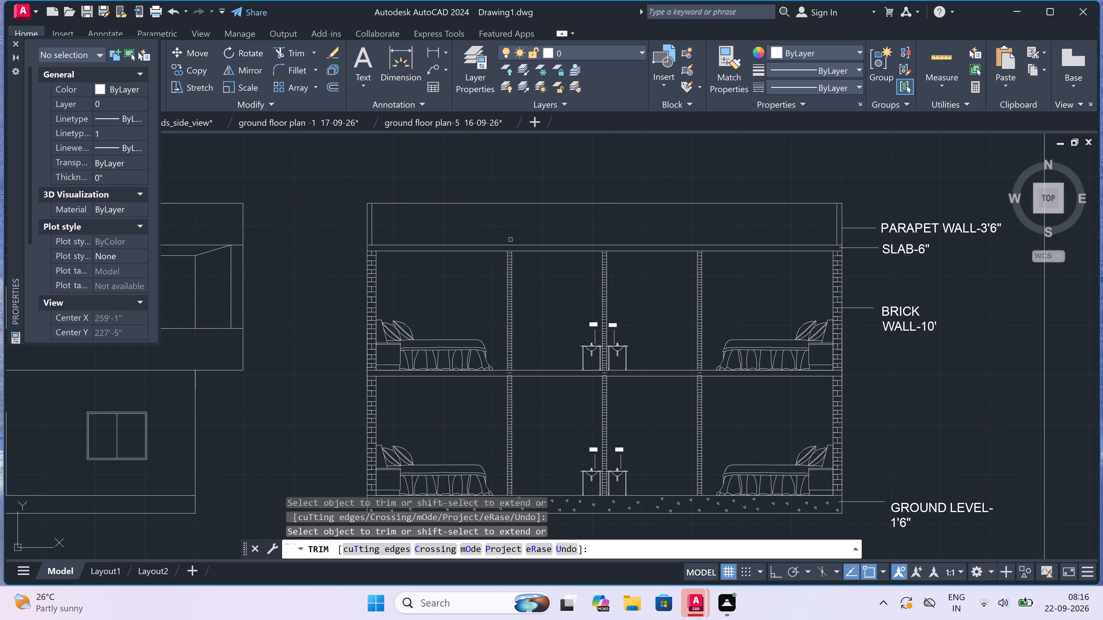
scroll(510, 240, down, 1)
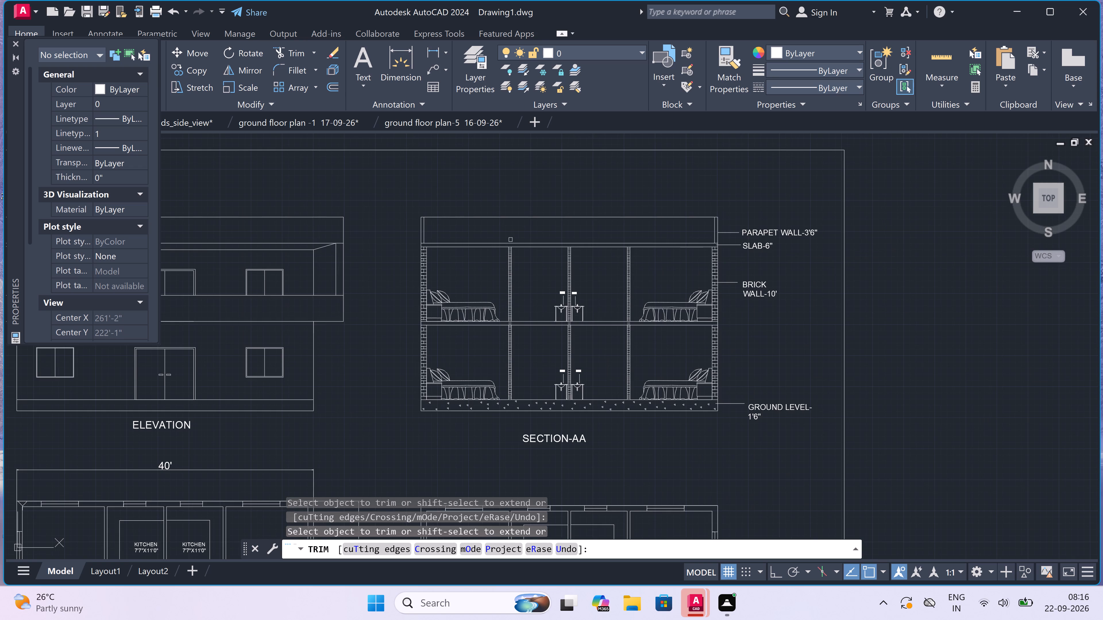
key(Escape)
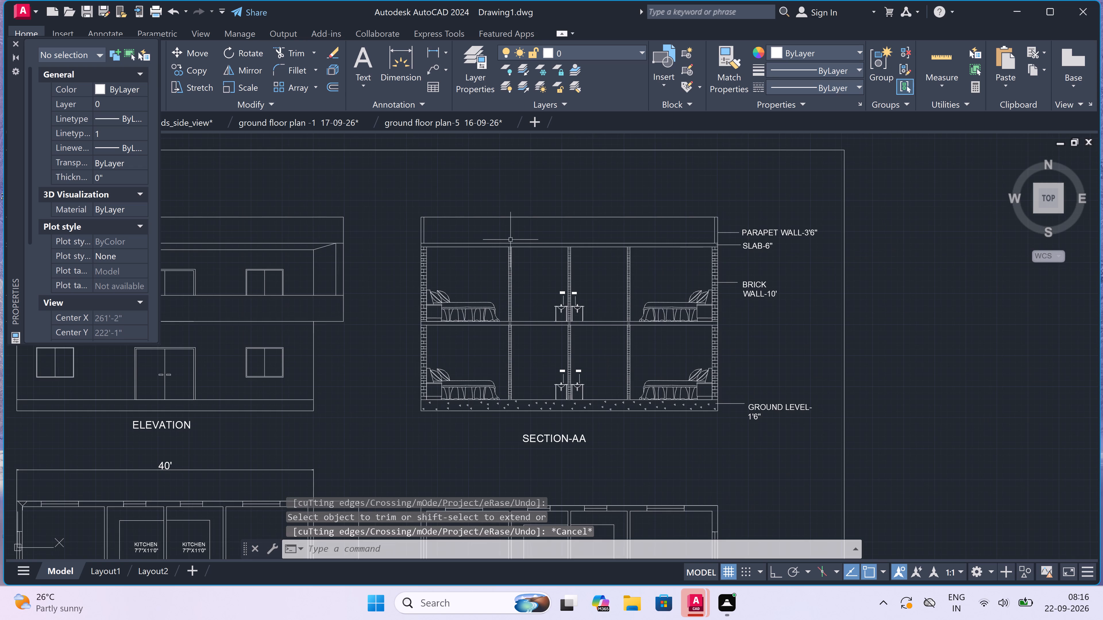
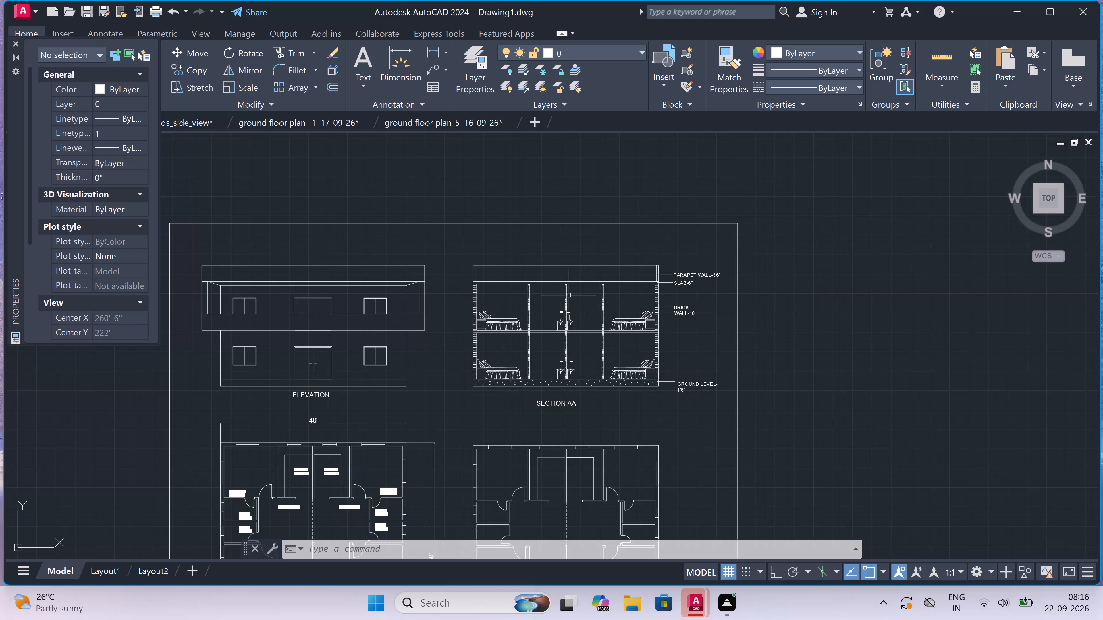
Delete the two surplus course lines inside the intermediate floor slab at the left interior wall.
scroll(502, 319, up, 3)
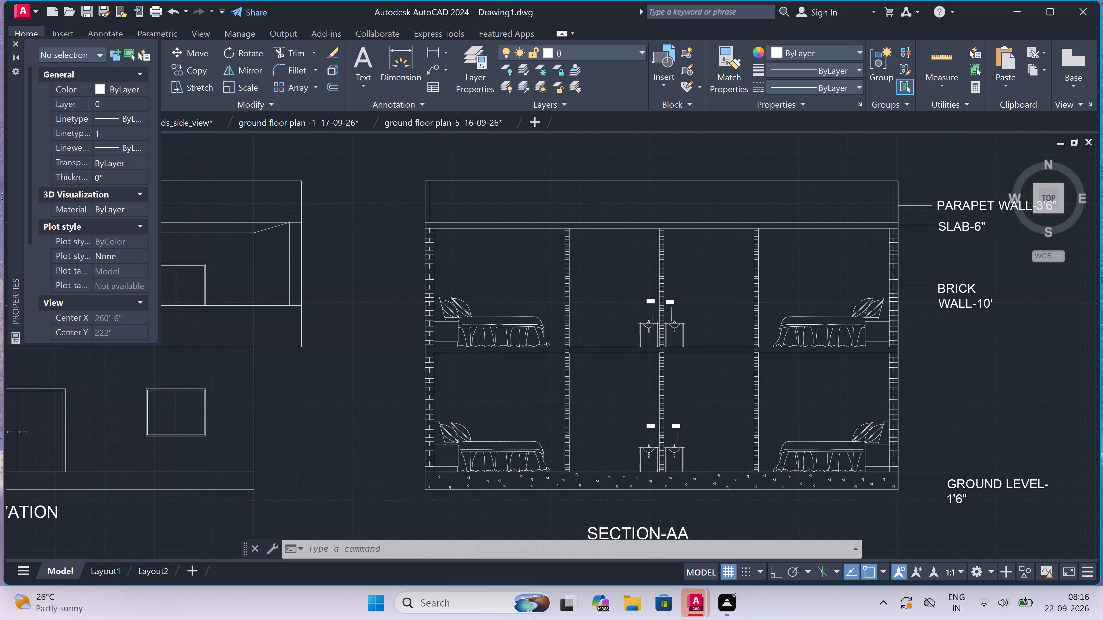
scroll(478, 352, up, 1)
scroll(641, 378, up, 2)
scroll(730, 385, up, 2)
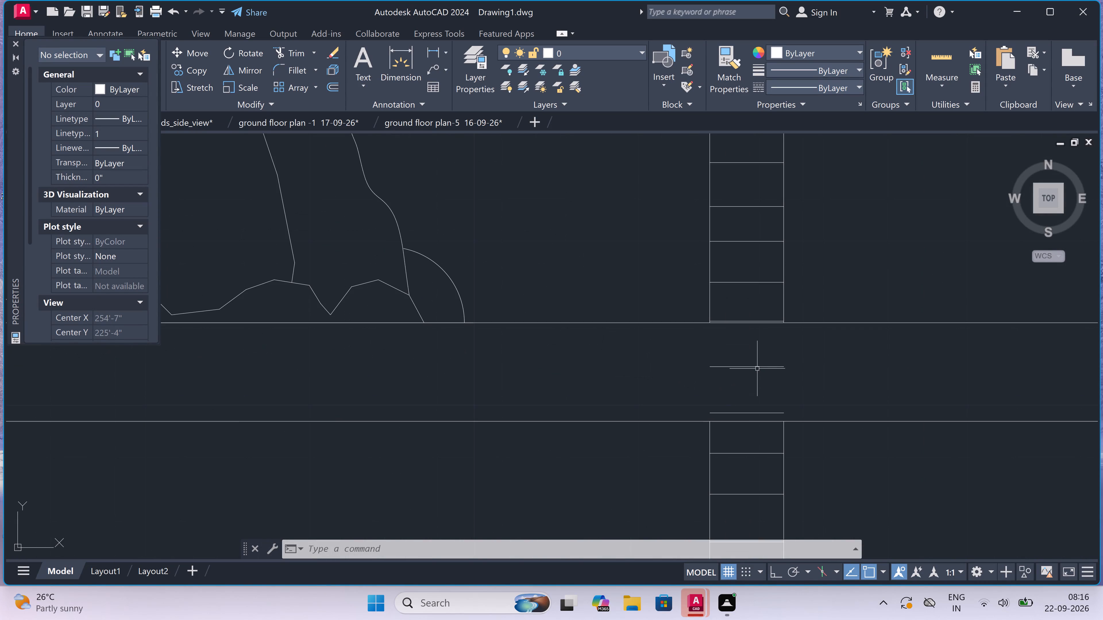
scroll(772, 371, up, 2)
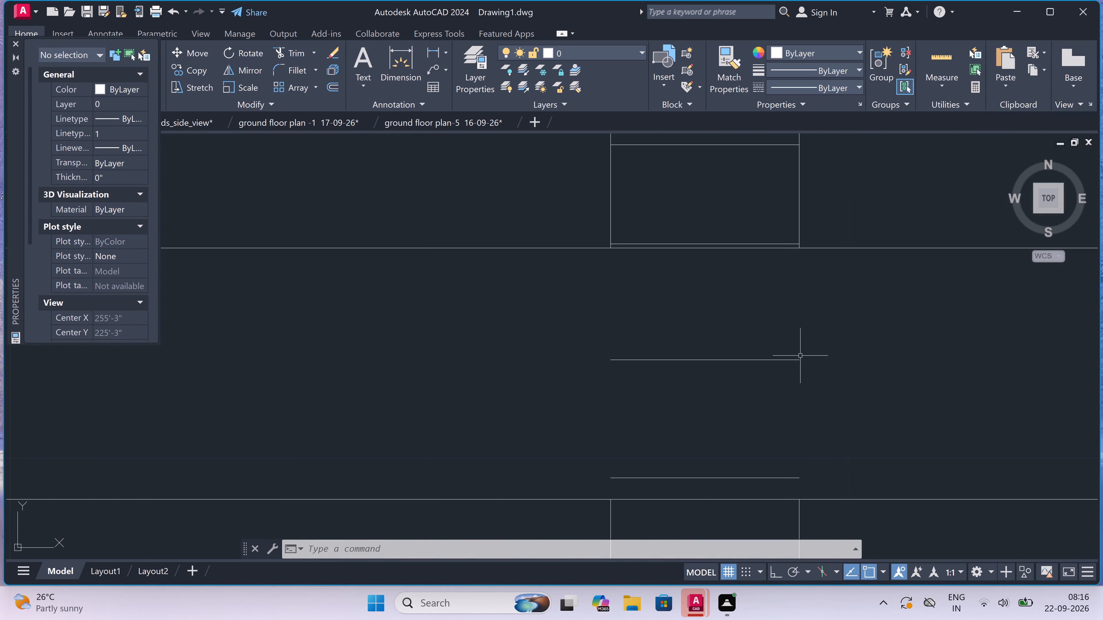
drag(825, 339, 808, 348)
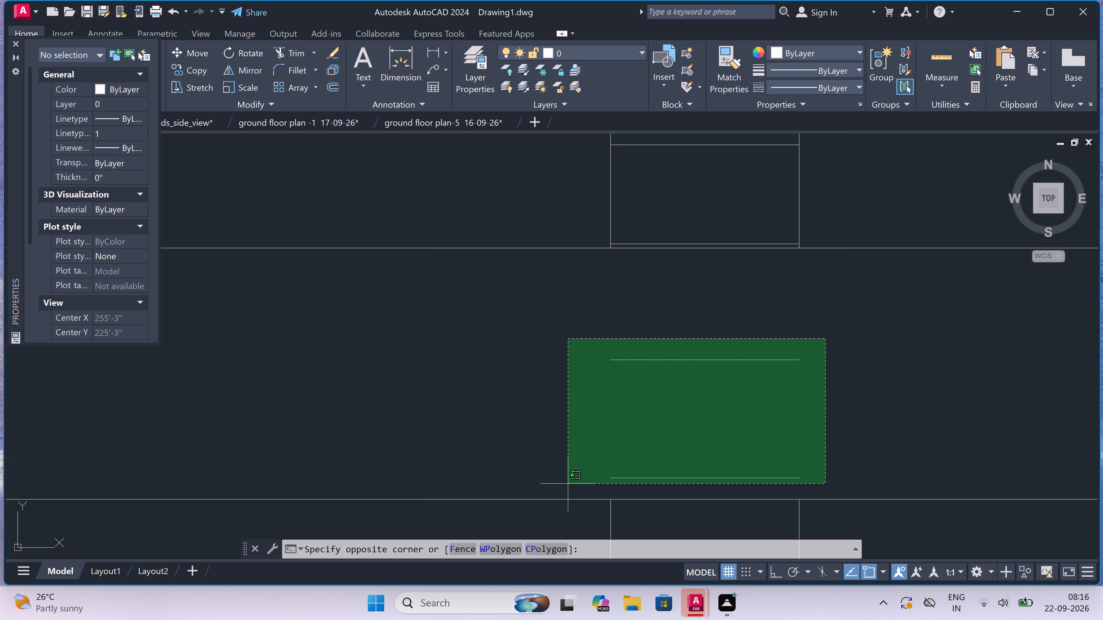
drag(567, 481, 570, 481)
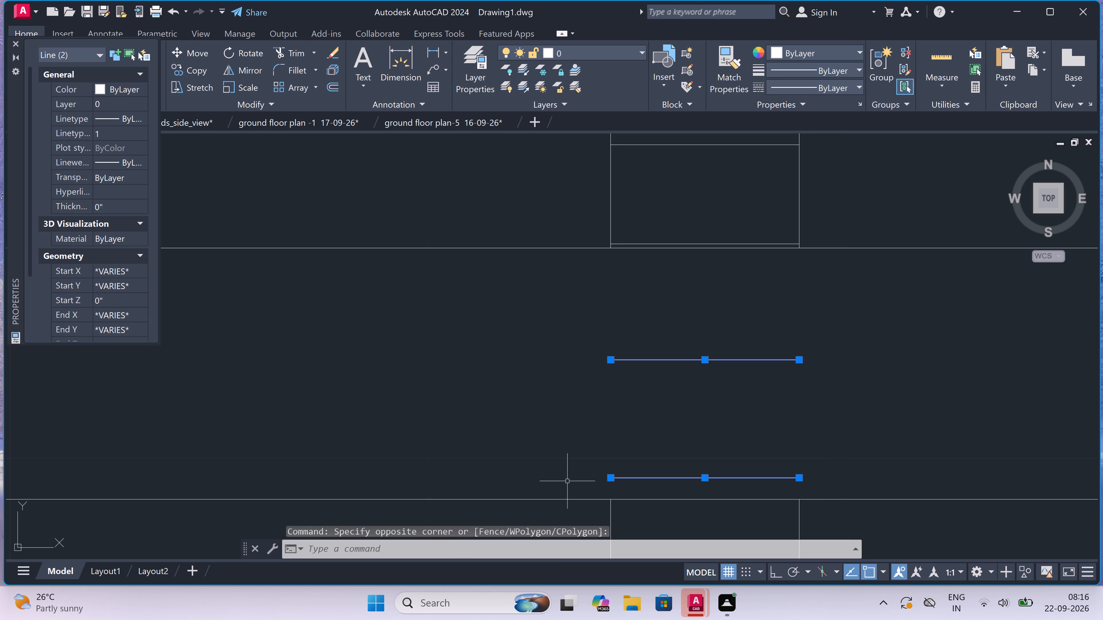
key(Delete)
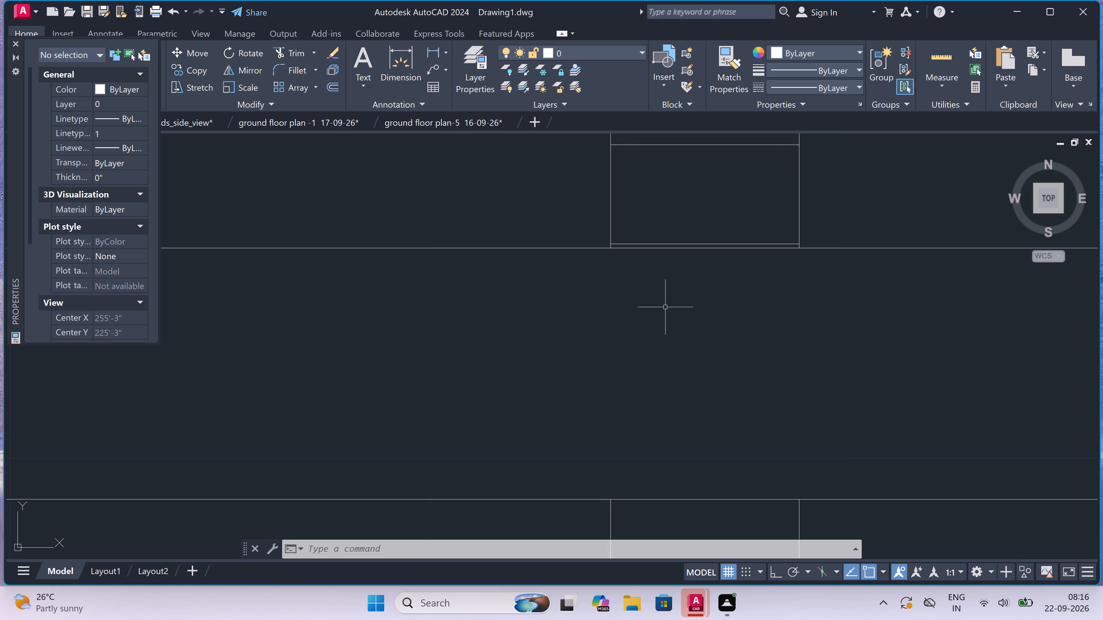
Draw a small three-line triangle as a concrete mark in the intermediate floor slab, above the left exterior wall.
scroll(649, 317, down, 4)
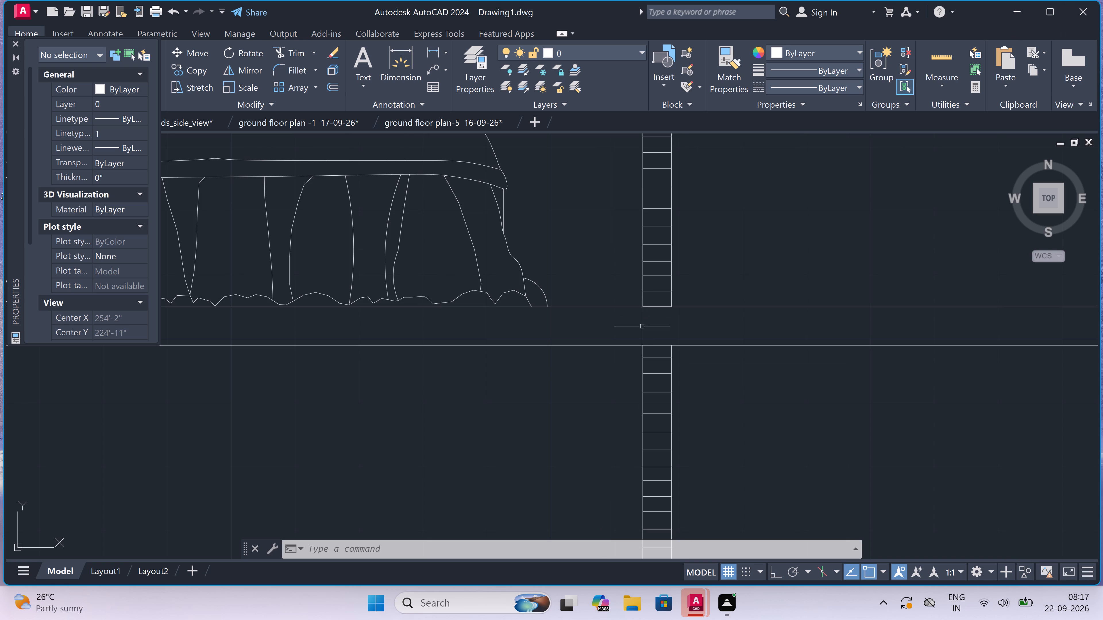
scroll(603, 210, down, 7)
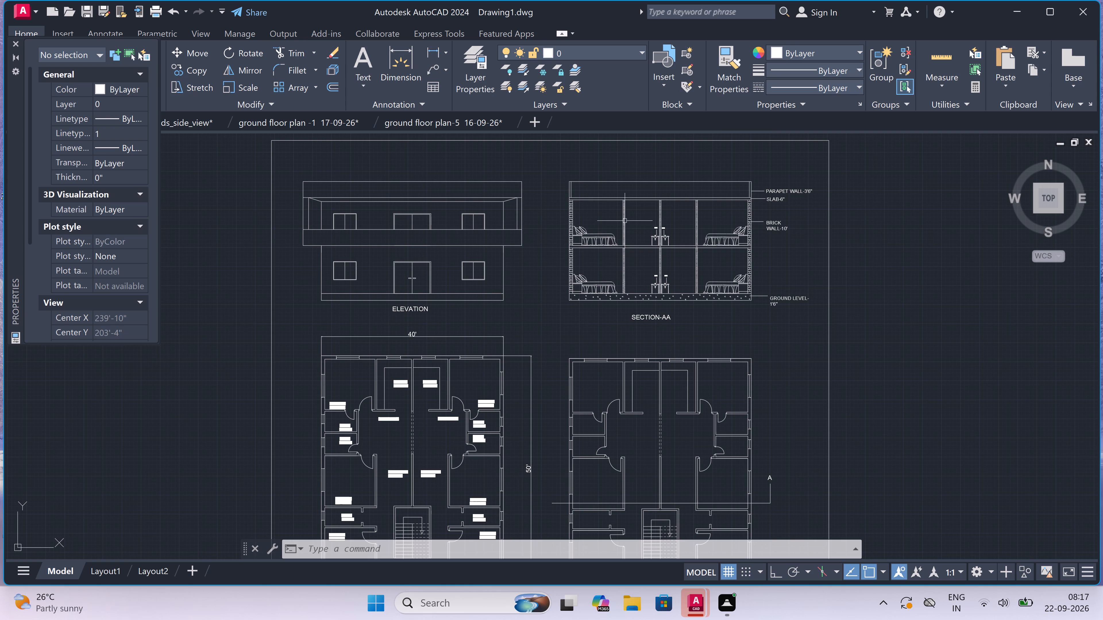
scroll(616, 178, up, 3)
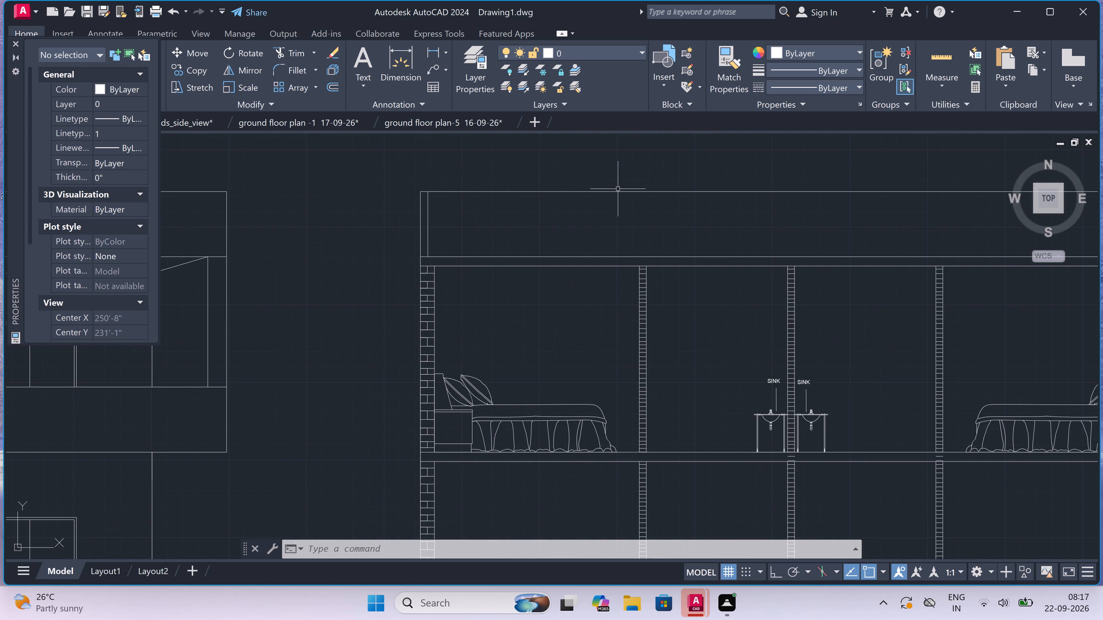
scroll(623, 197, down, 1)
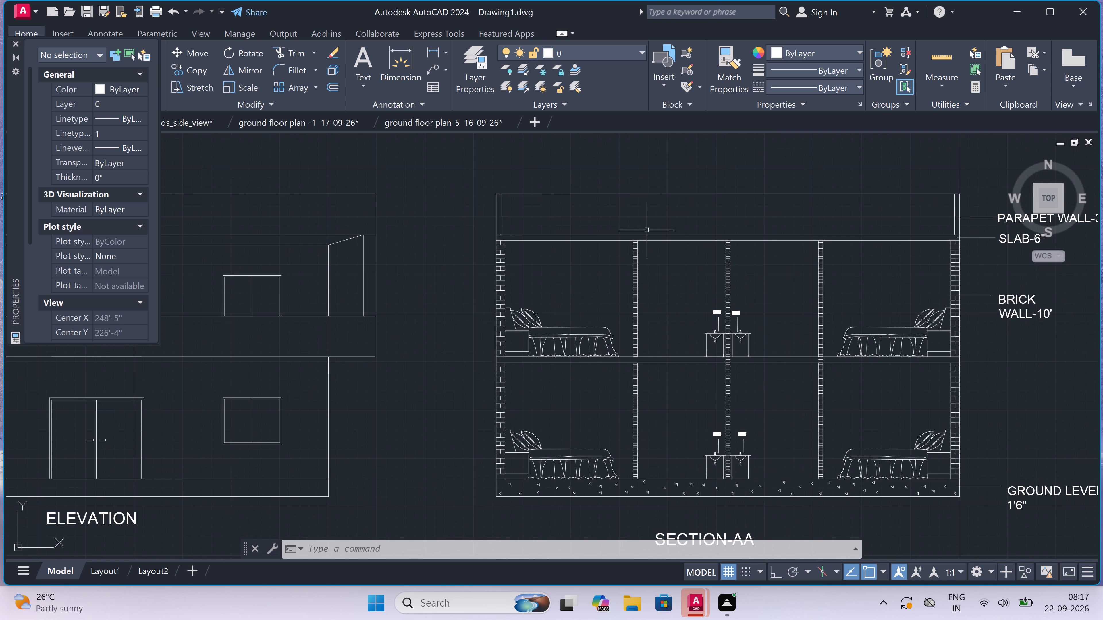
scroll(493, 367, up, 2)
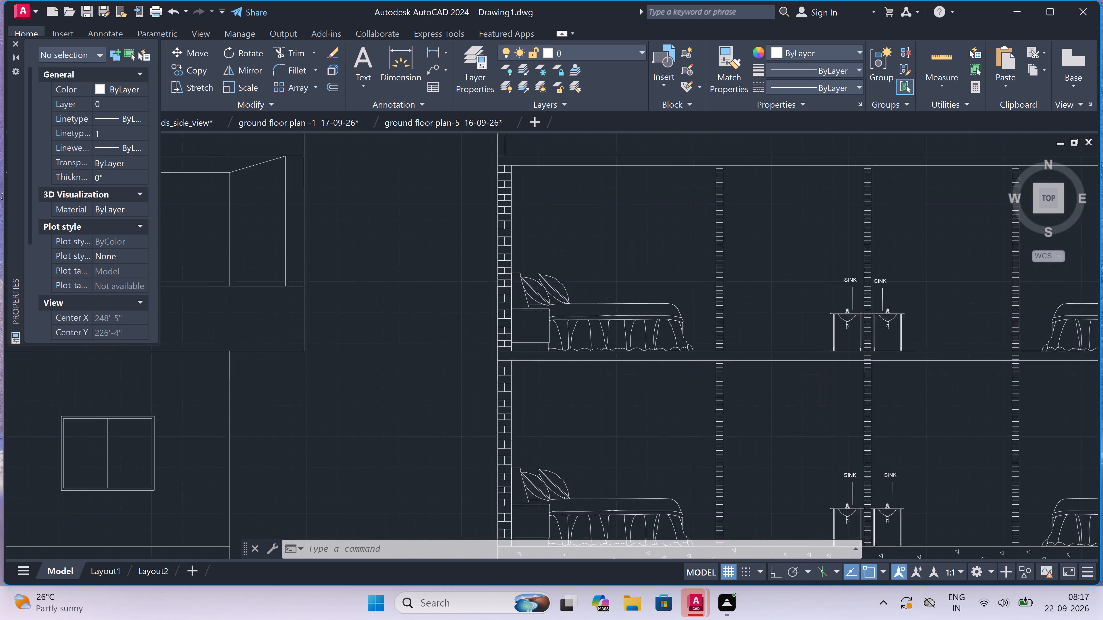
scroll(493, 367, up, 1)
scroll(526, 358, up, 2)
scroll(526, 334, up, 2)
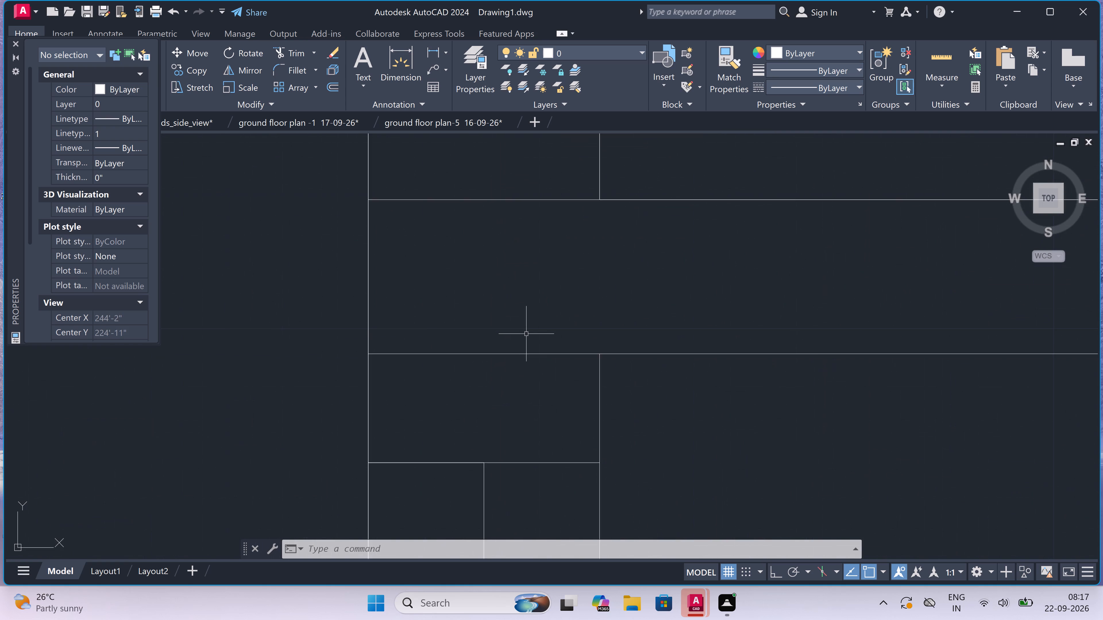
scroll(527, 334, up, 1)
scroll(527, 334, down, 1)
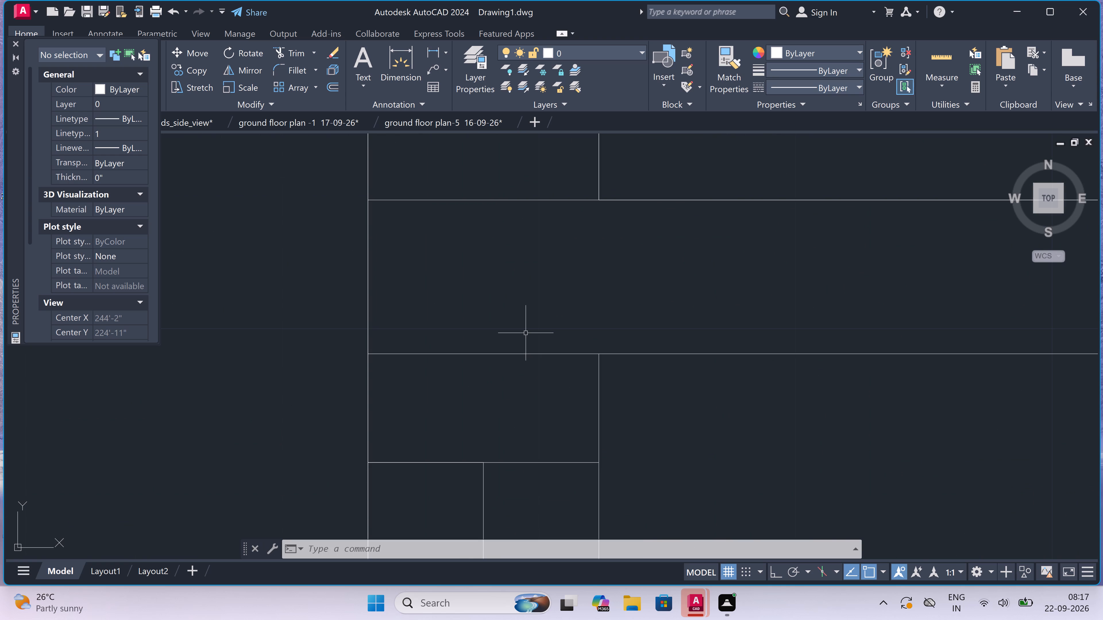
text(L)
key(space)
click(470, 313)
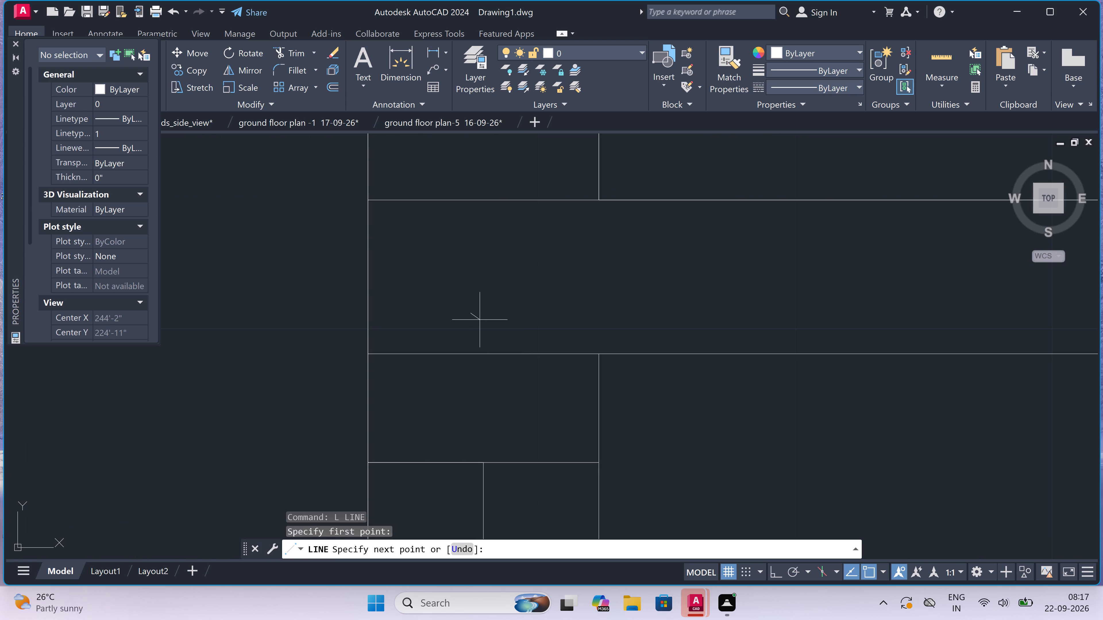
click(500, 332)
click(502, 303)
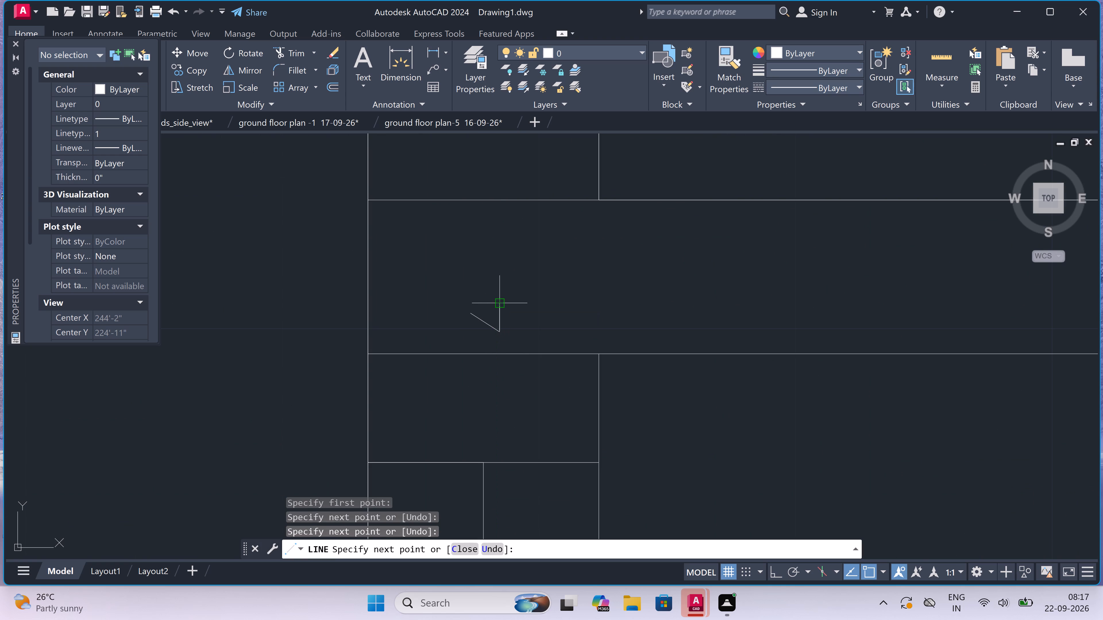
click(471, 311)
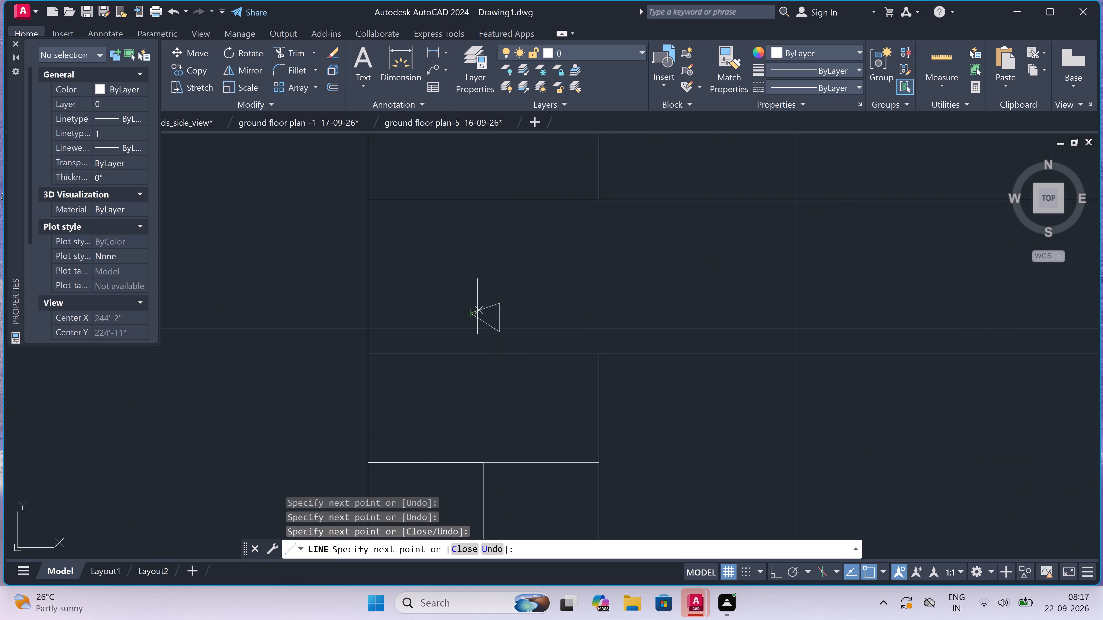
key(Escape)
Copy the triangle from a base point inside it, placing three scattered copies in the intermediate slab beside the left exterior wall.
drag(555, 284, 547, 288)
click(400, 334)
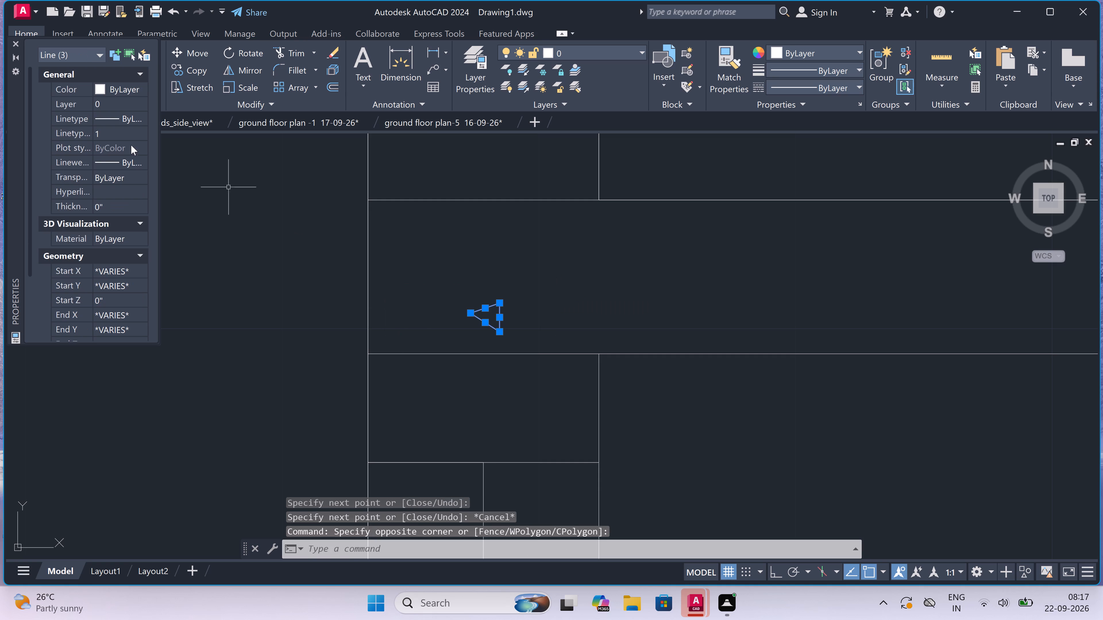
click(189, 67)
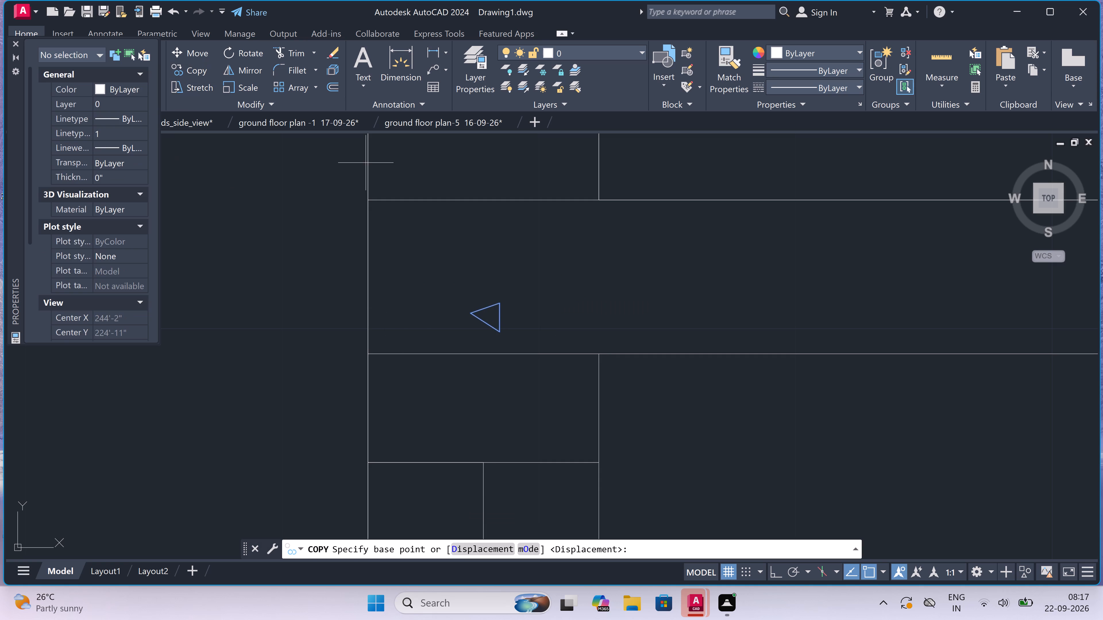
click(485, 315)
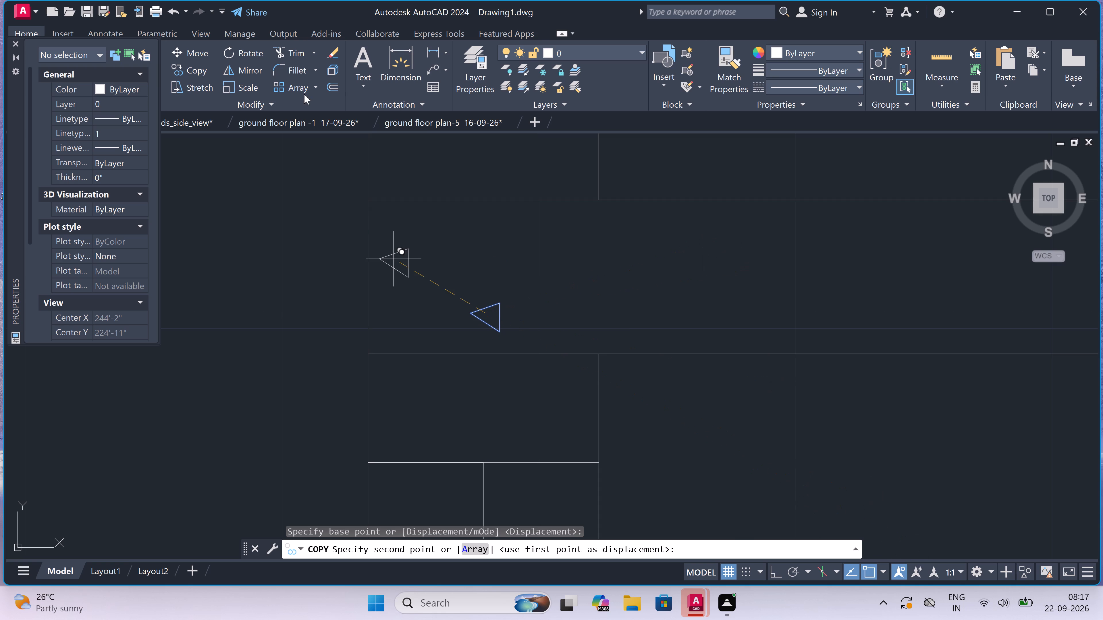
scroll(410, 281, down, 2)
scroll(662, 236, up, 1)
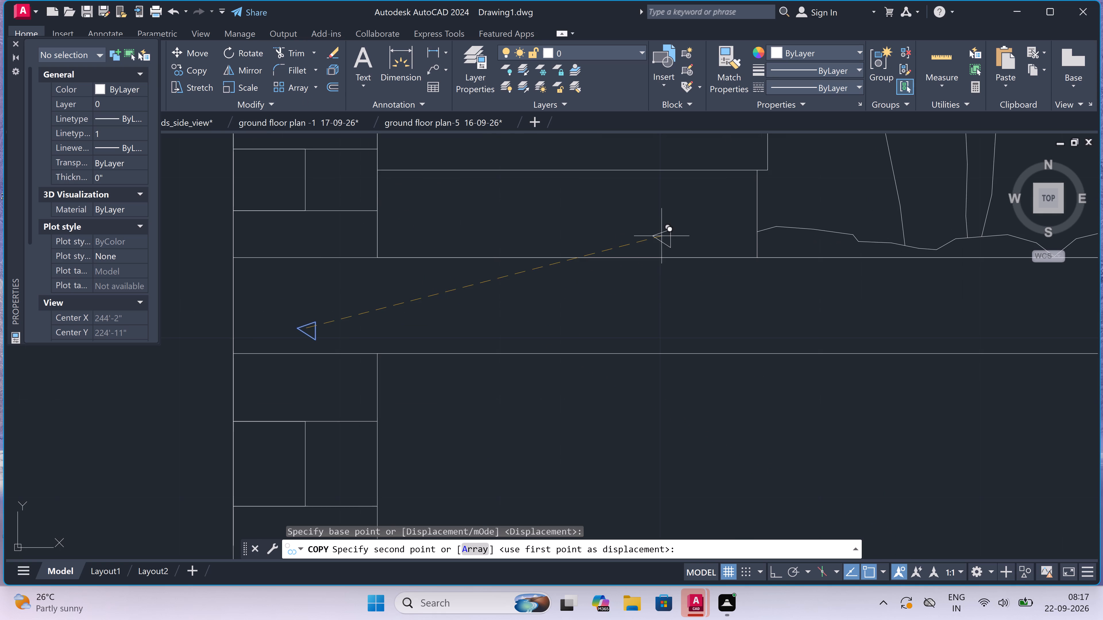
drag(421, 280, 455, 285)
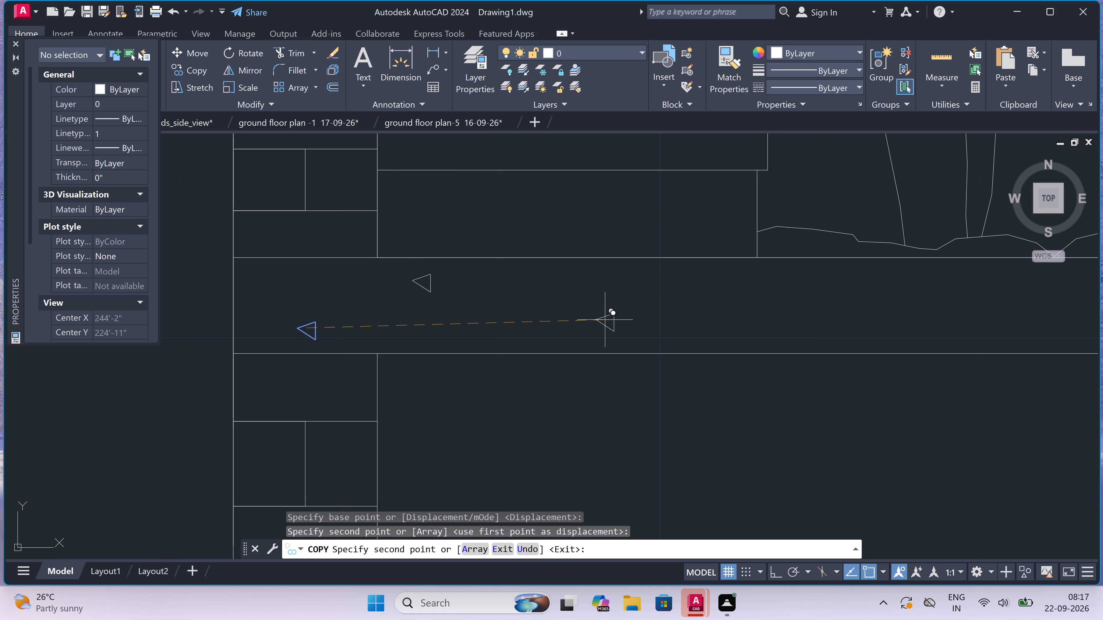
click(925, 260)
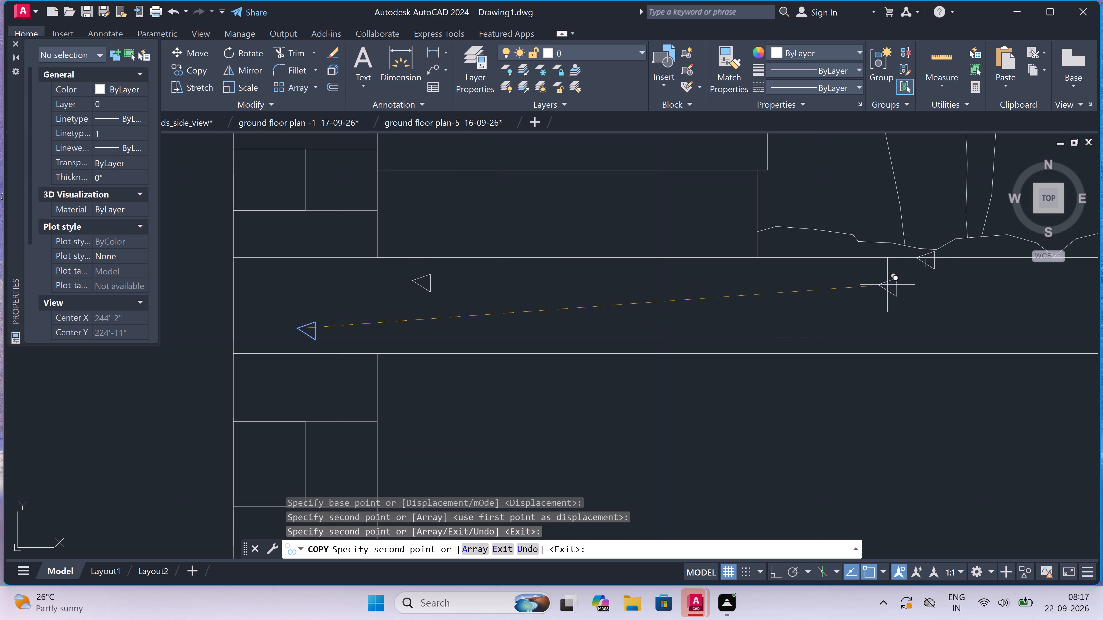
key(ctrl+z)
click(886, 285)
click(708, 313)
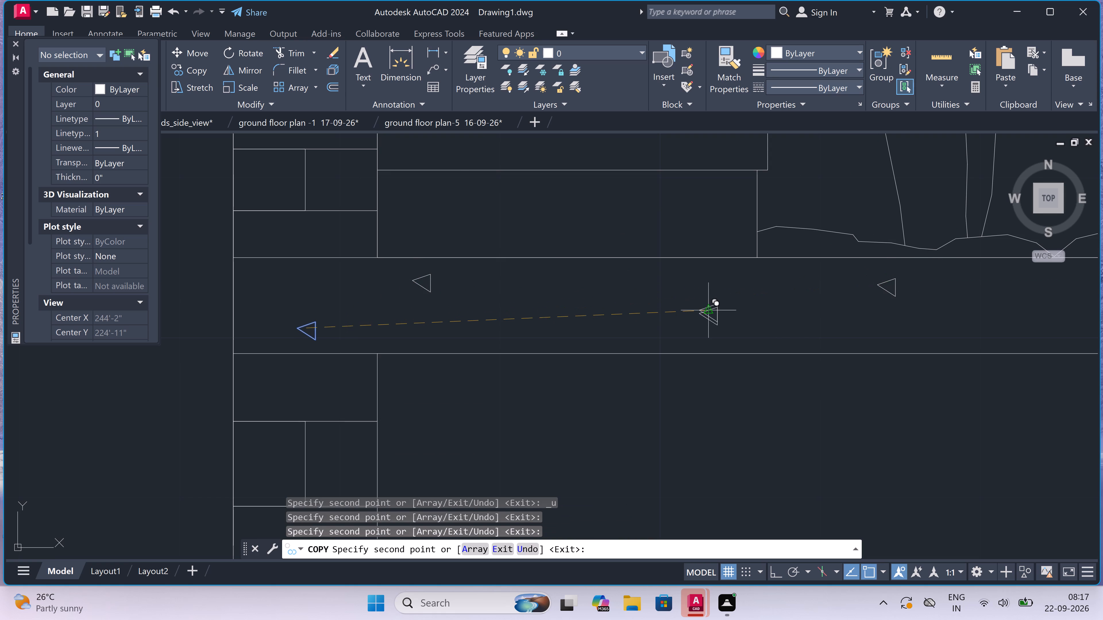
Place five more triangle copies between the existing ones and in the intermediate slab's upper left corner.
scroll(805, 327, up, 3)
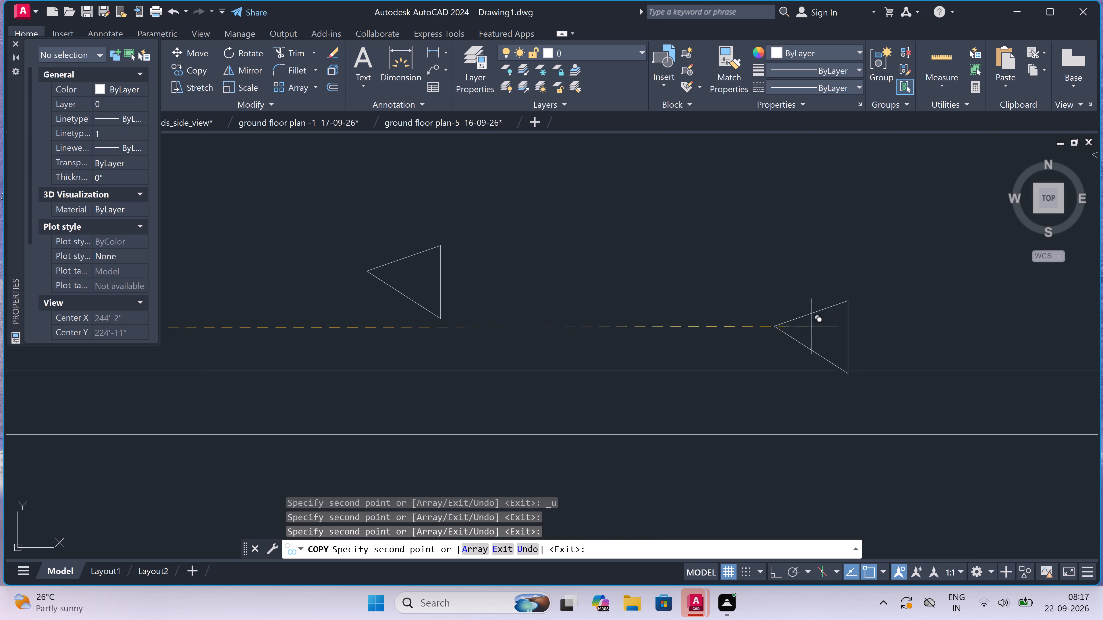
click(910, 350)
scroll(797, 334, down, 3)
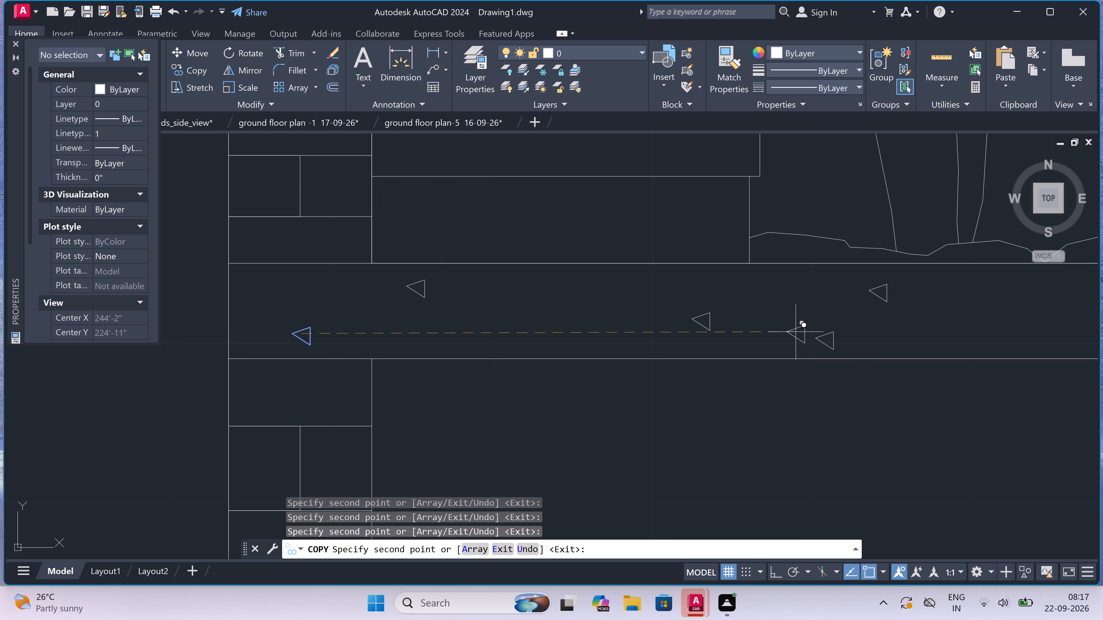
scroll(374, 330, up, 1)
click(563, 345)
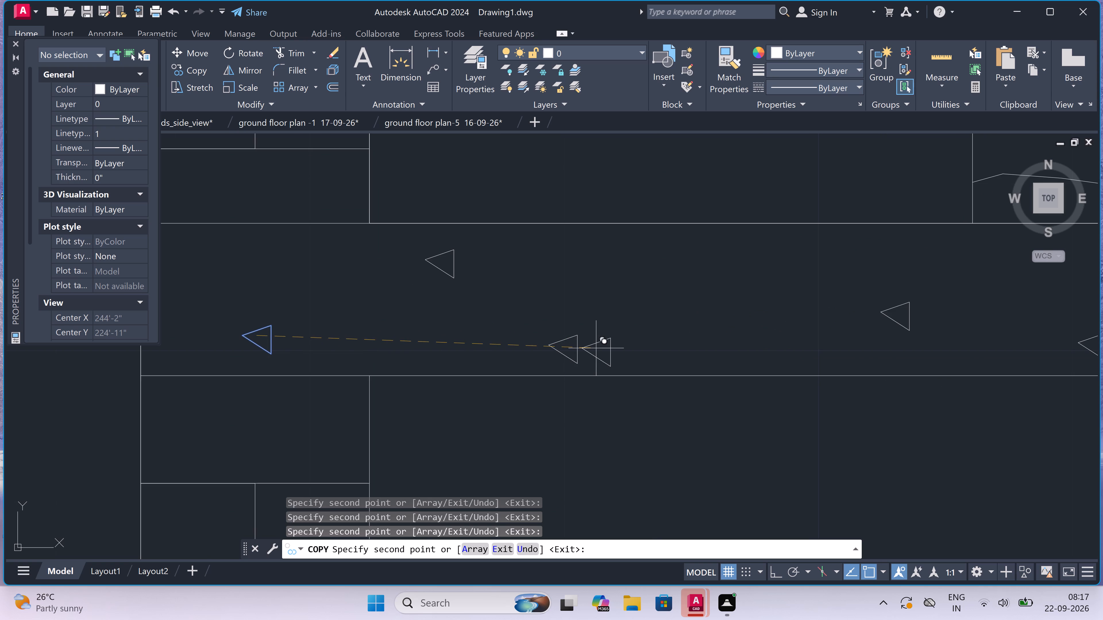
click(770, 339)
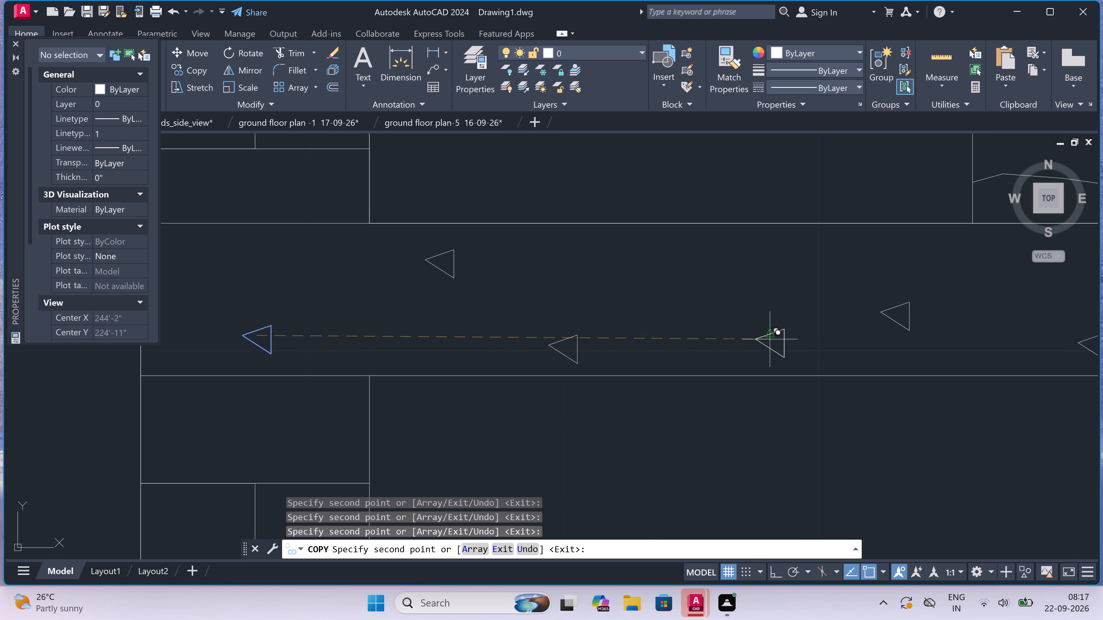
click(682, 271)
scroll(682, 271, down, 3)
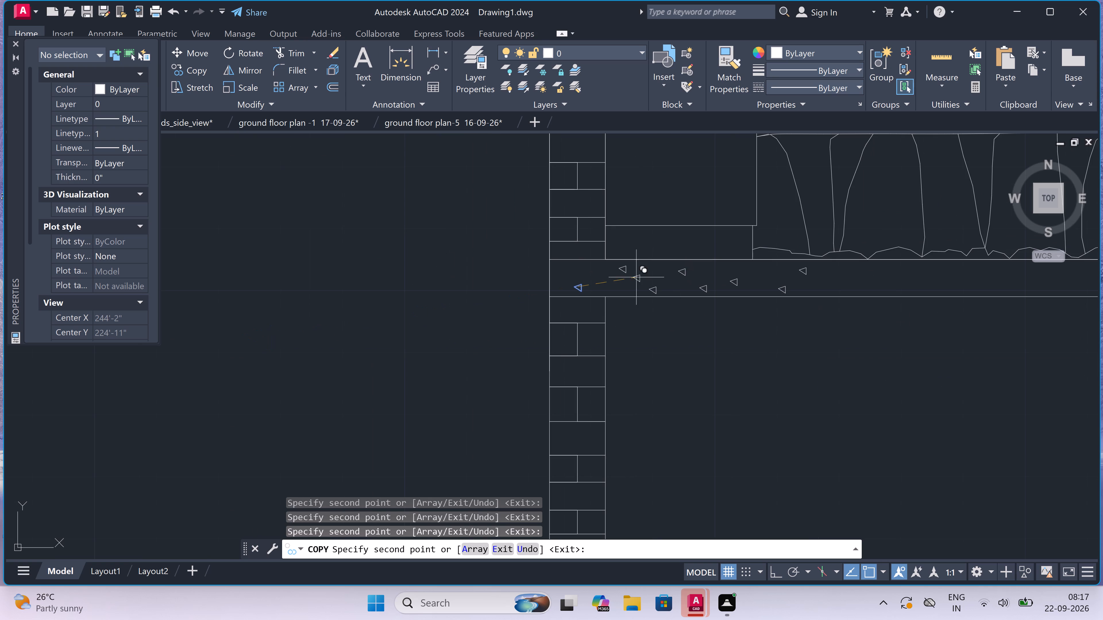
scroll(573, 272, up, 4)
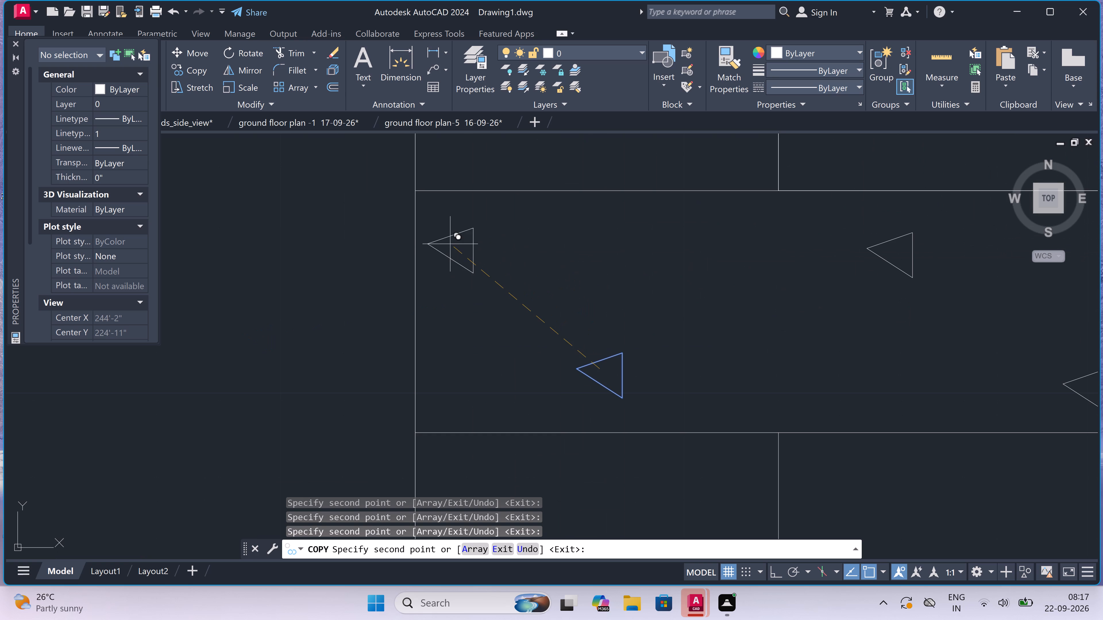
click(448, 228)
Place five more scattered triangle copies in the intermediate slab beneath the left half of the upper bed.
scroll(480, 246, down, 3)
scroll(585, 246, down, 4)
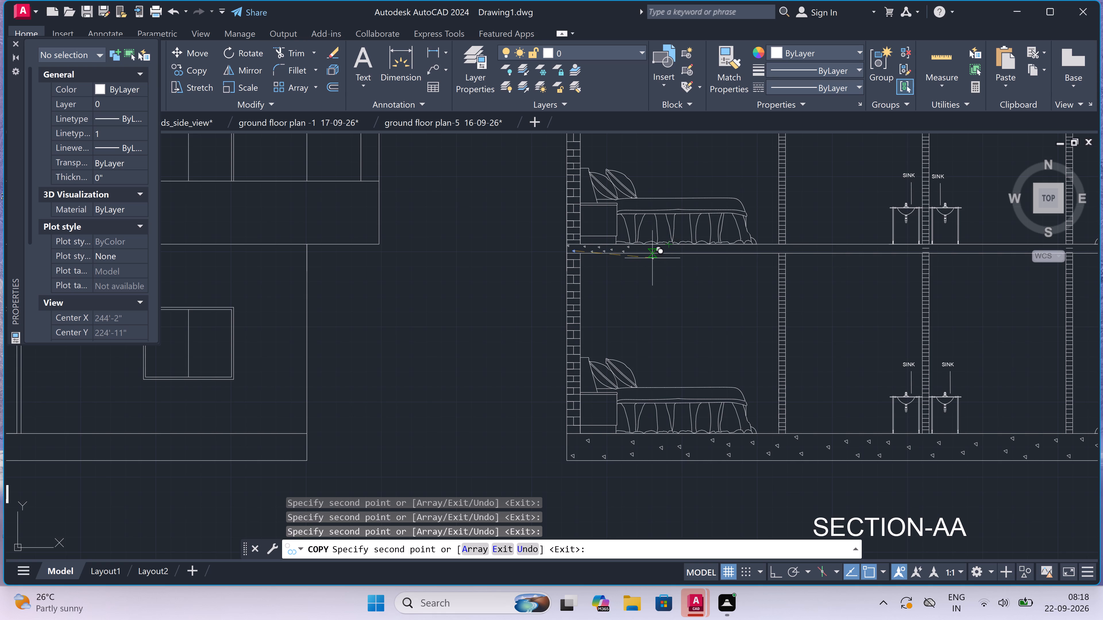
scroll(652, 252, up, 3)
scroll(598, 236, up, 2)
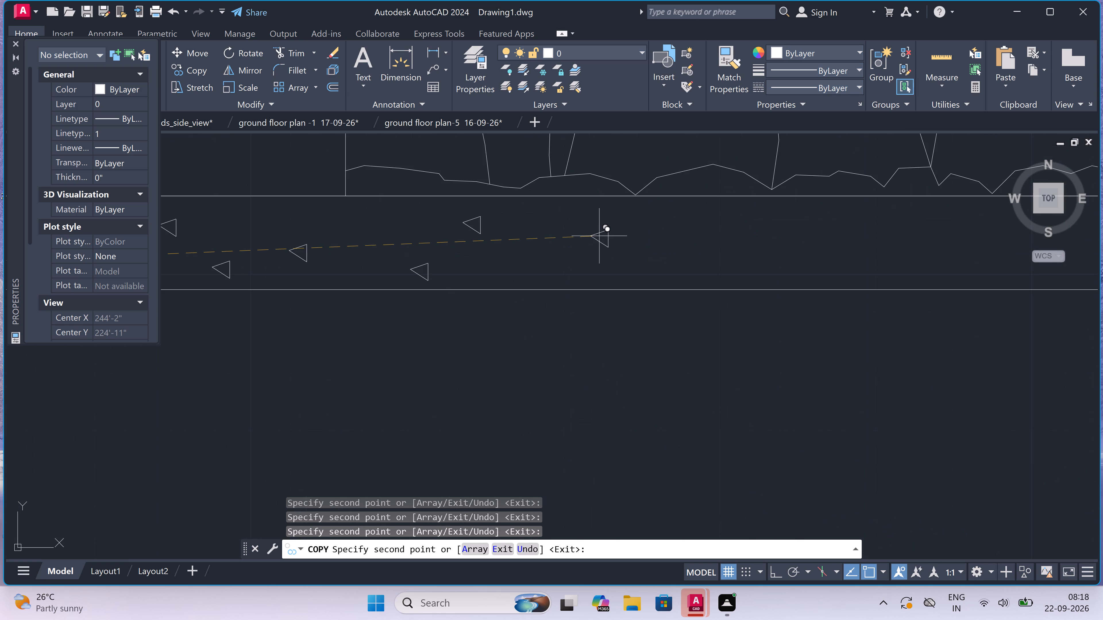
drag(603, 235, 617, 235)
click(826, 231)
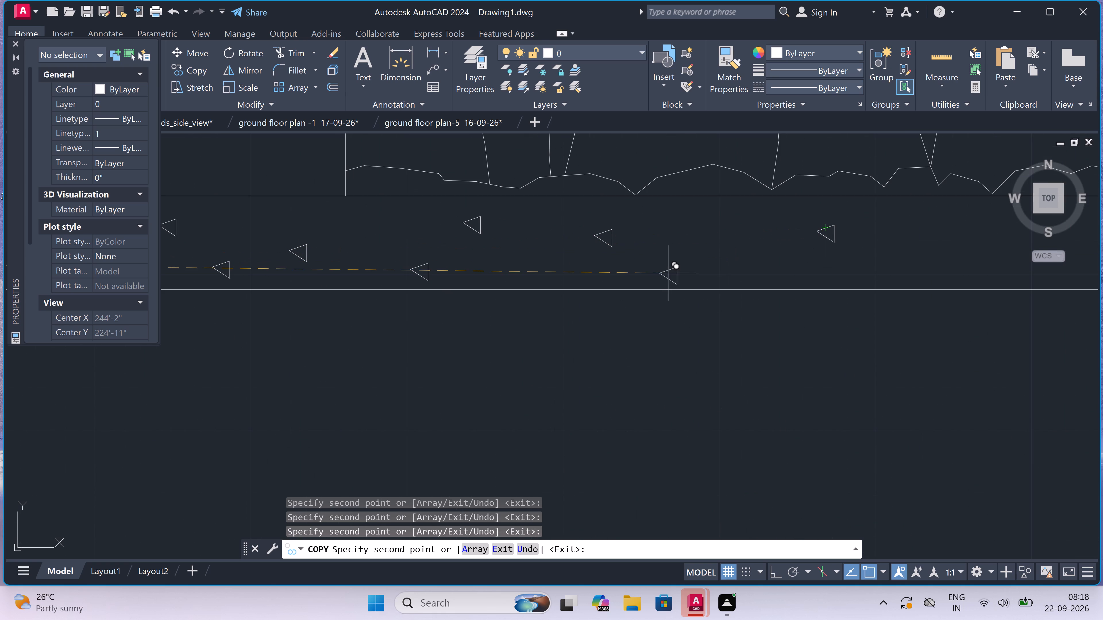
click(724, 264)
scroll(566, 292, down, 3)
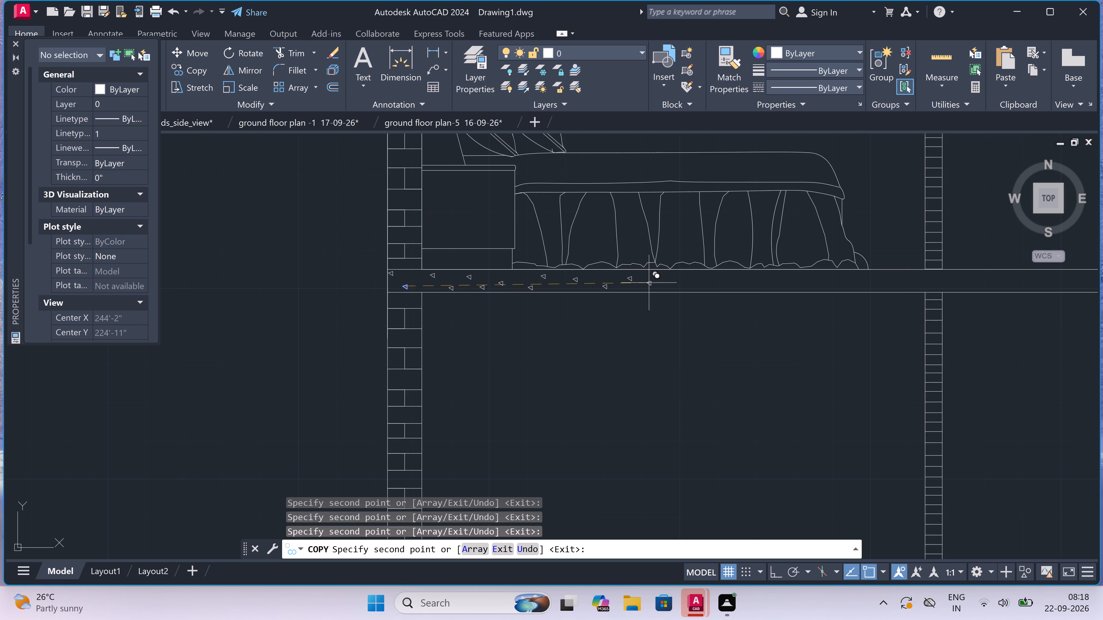
scroll(650, 283, up, 4)
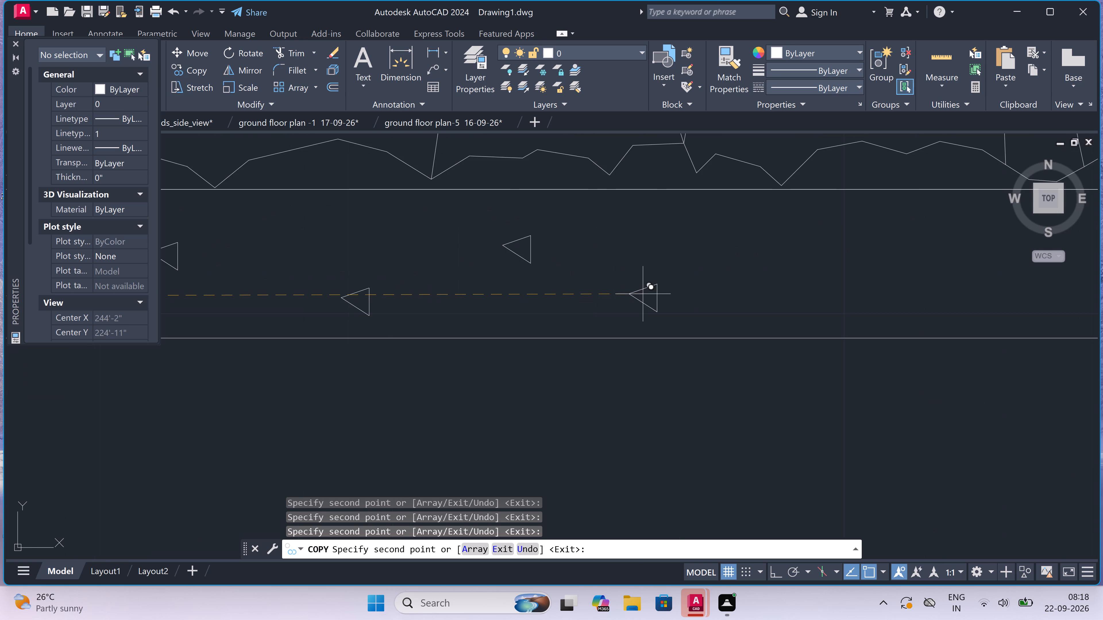
click(644, 294)
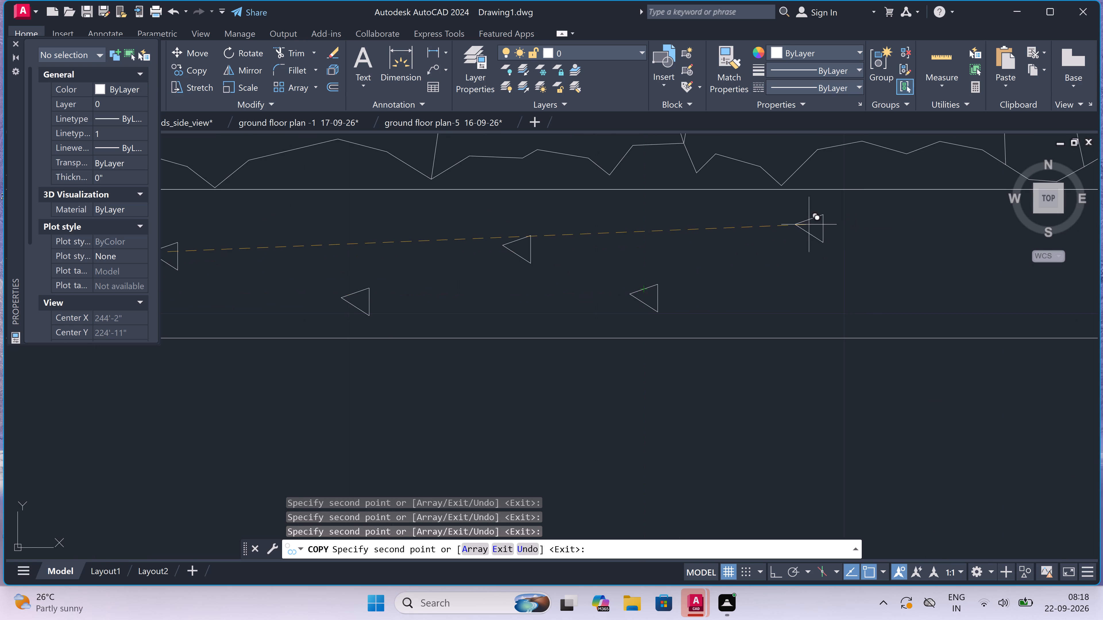
click(792, 226)
Place four more triangle copies, alternating low and high, in the intermediate slab beneath the right half of the upper bed.
scroll(689, 252, down, 3)
scroll(776, 260, up, 2)
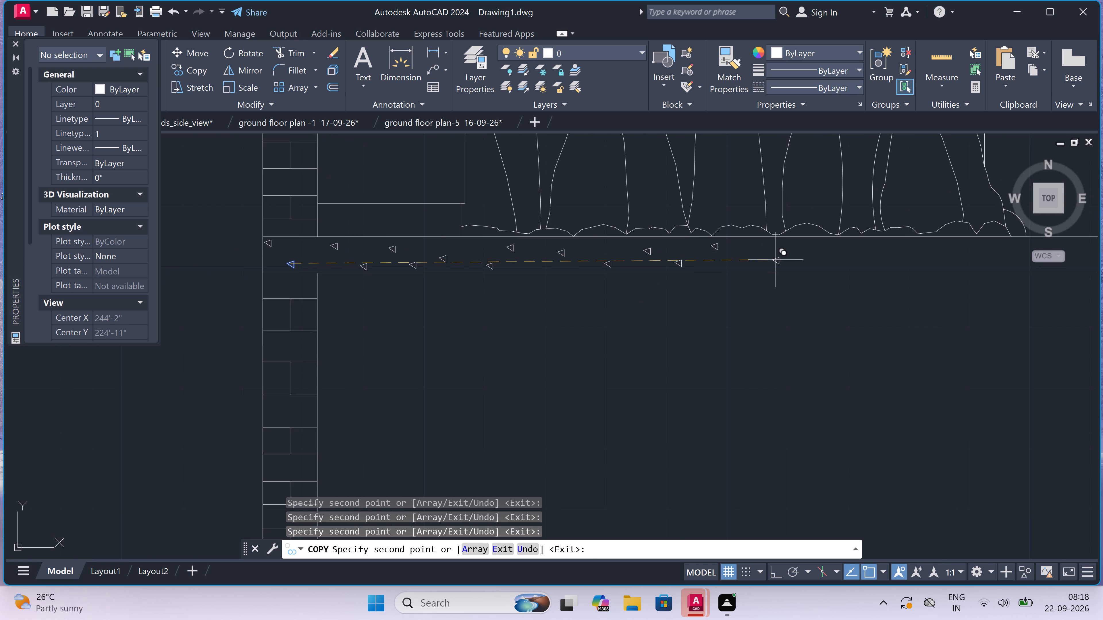
scroll(776, 260, up, 1)
click(667, 274)
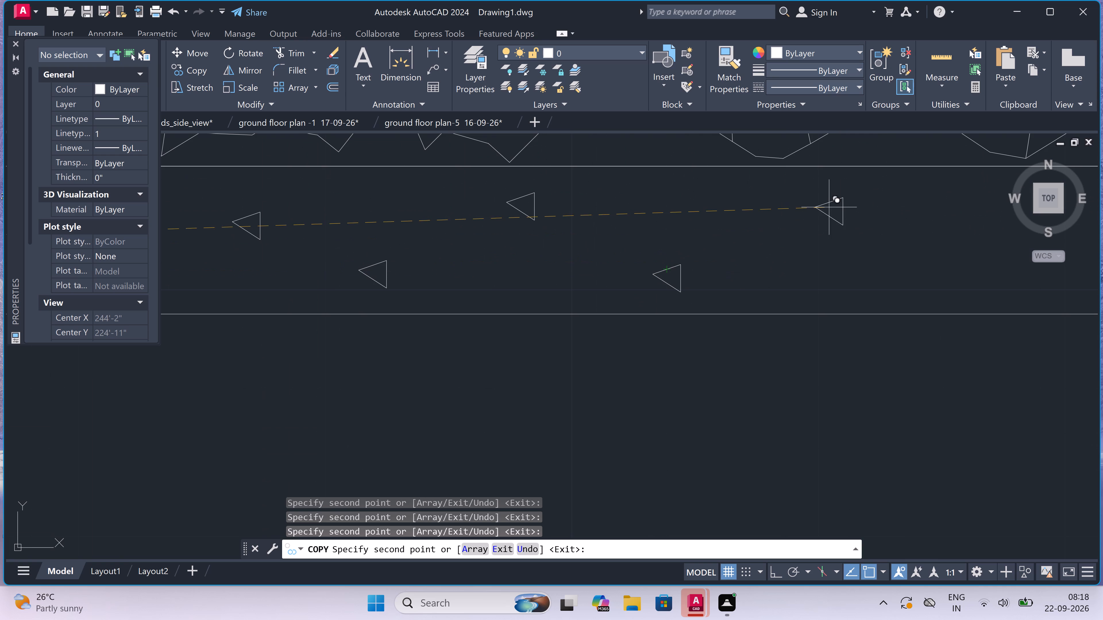
click(830, 206)
scroll(633, 246, down, 3)
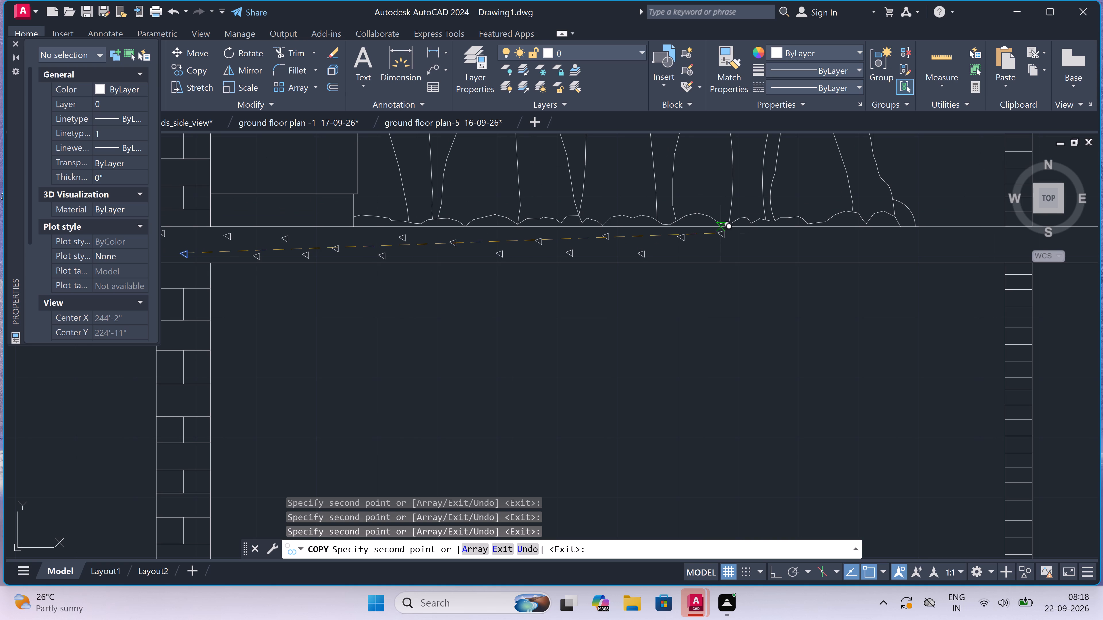
scroll(708, 281, down, 2)
scroll(812, 250, up, 2)
scroll(765, 278, up, 1)
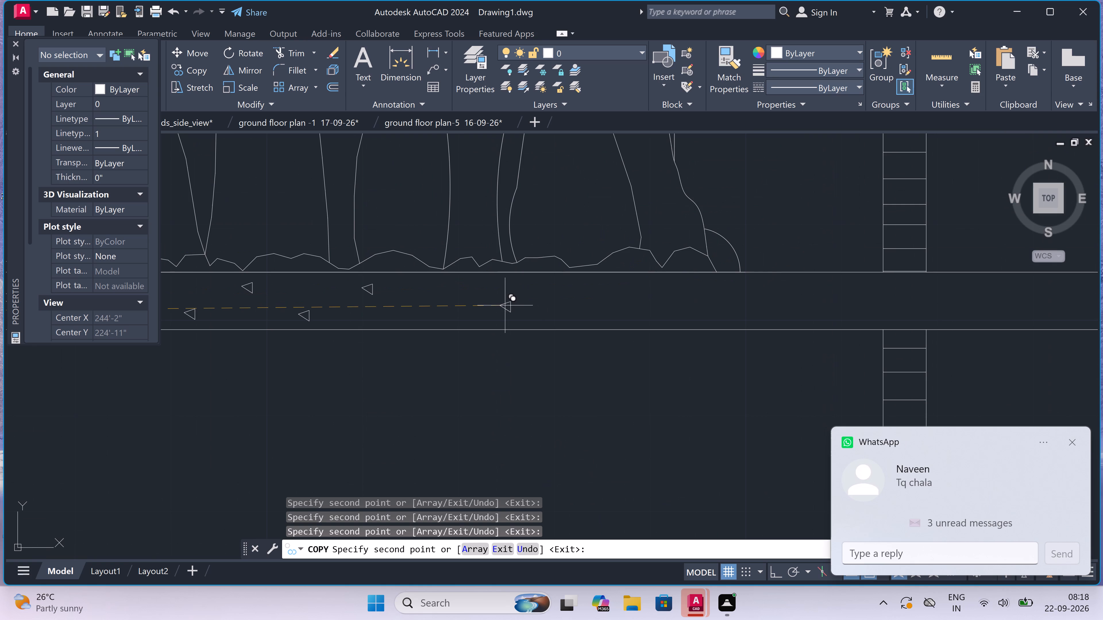
click(453, 311)
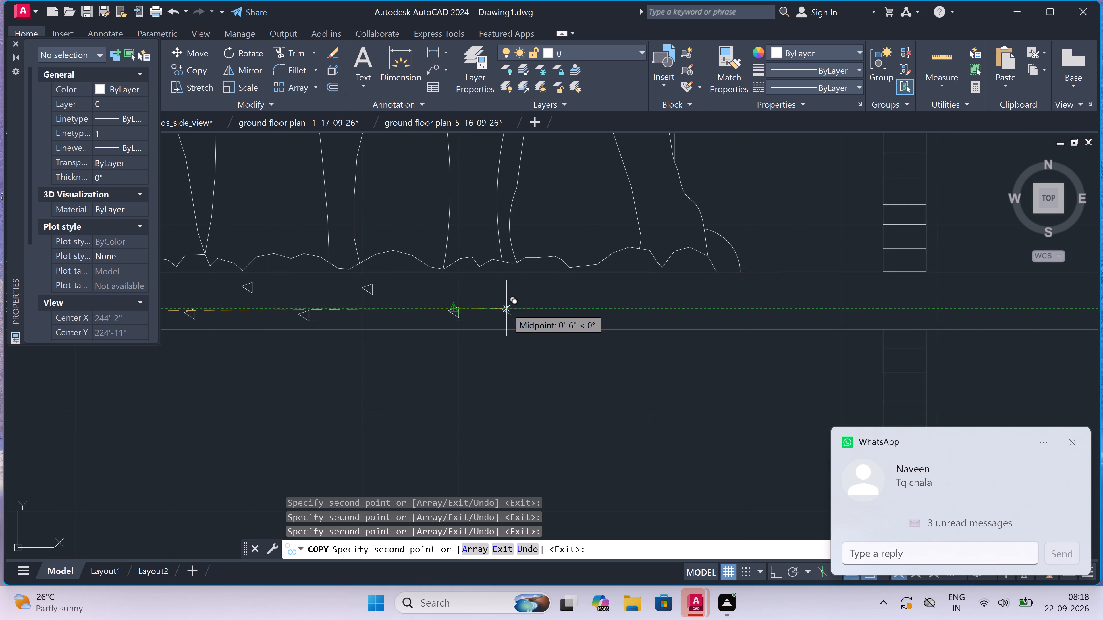
click(537, 289)
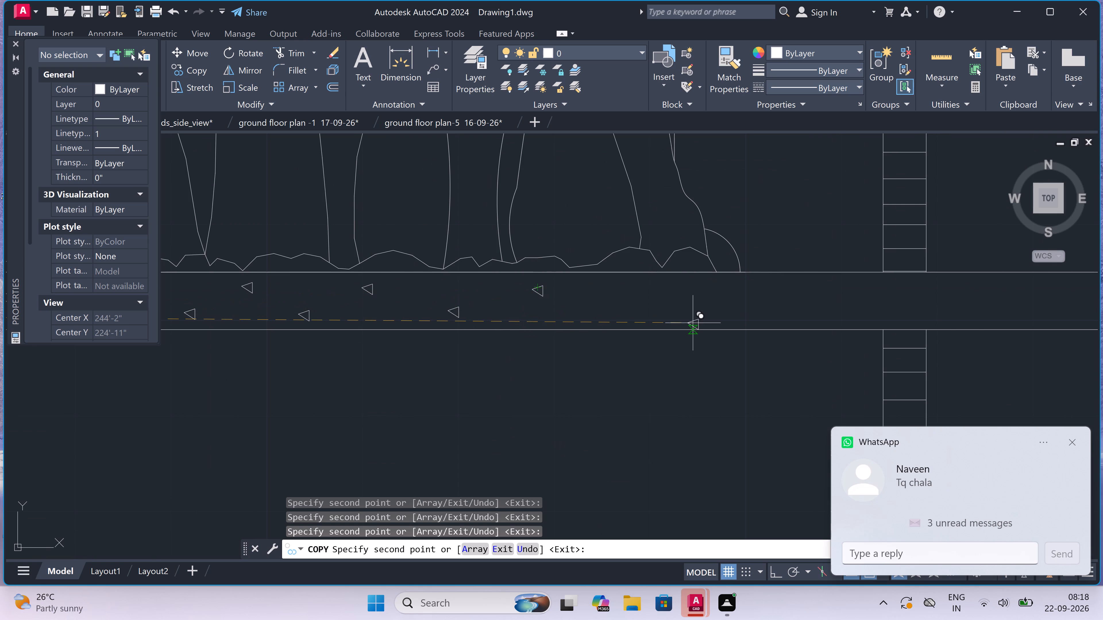
Place six triangle copies in the intermediate slab from the bed's right end to within the left interior wall's width.
scroll(693, 322, up, 2)
click(693, 322)
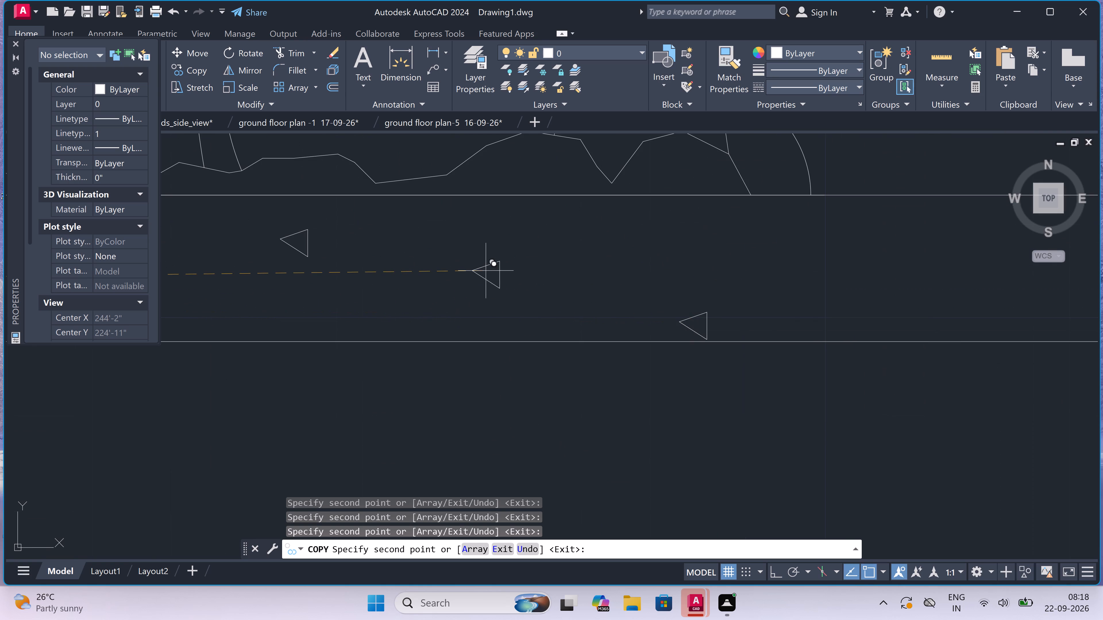
click(484, 271)
scroll(484, 271, down, 2)
scroll(645, 271, up, 1)
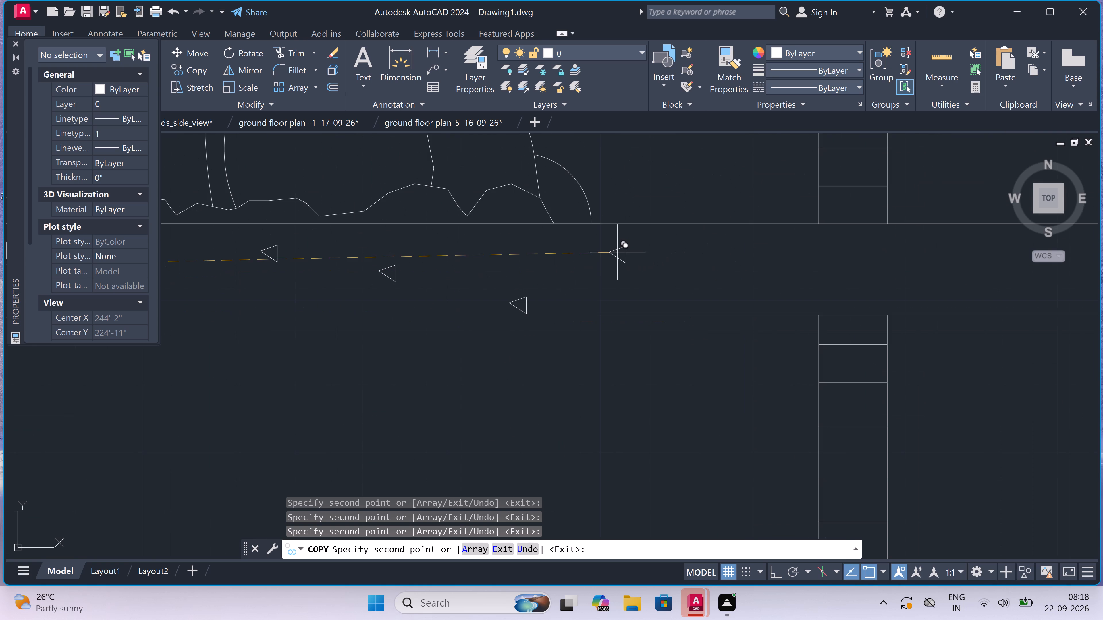
click(616, 251)
click(760, 236)
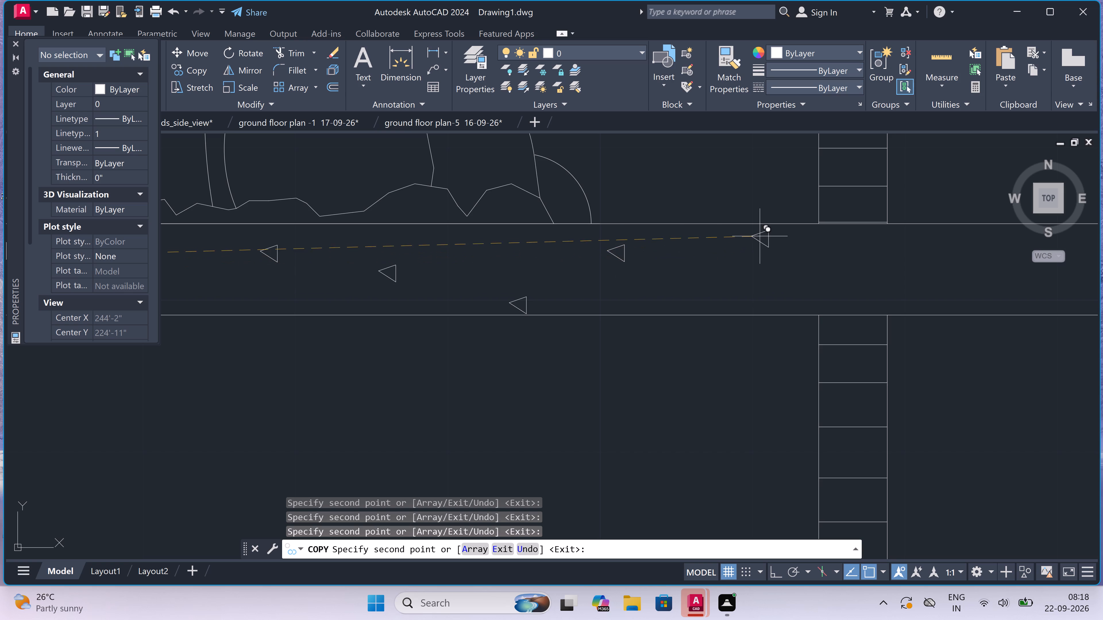
scroll(879, 291, up, 2)
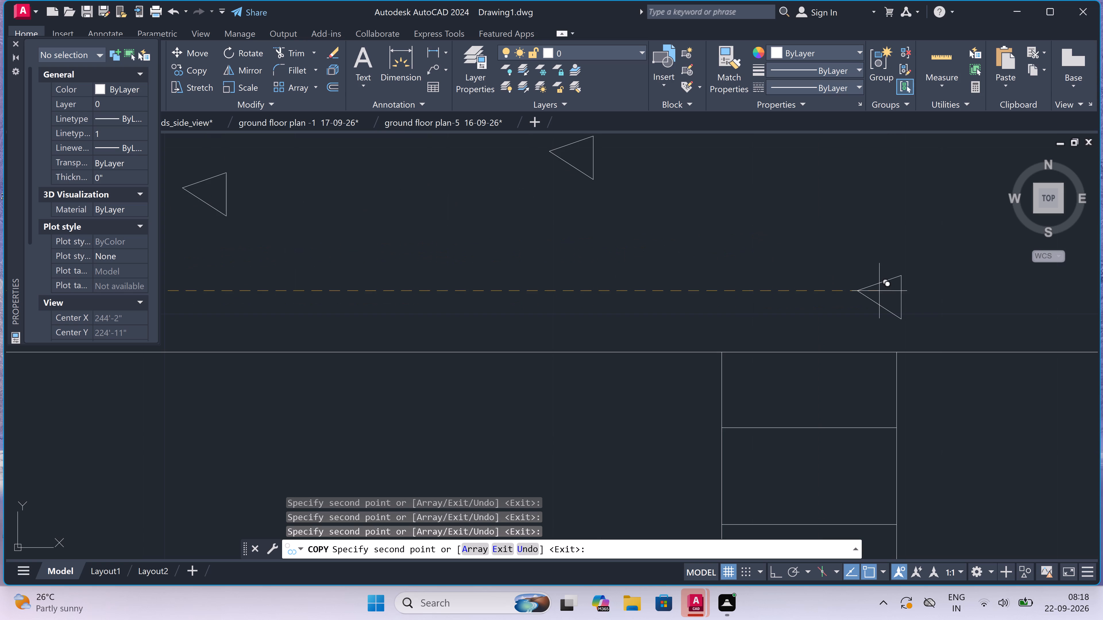
click(879, 291)
click(405, 283)
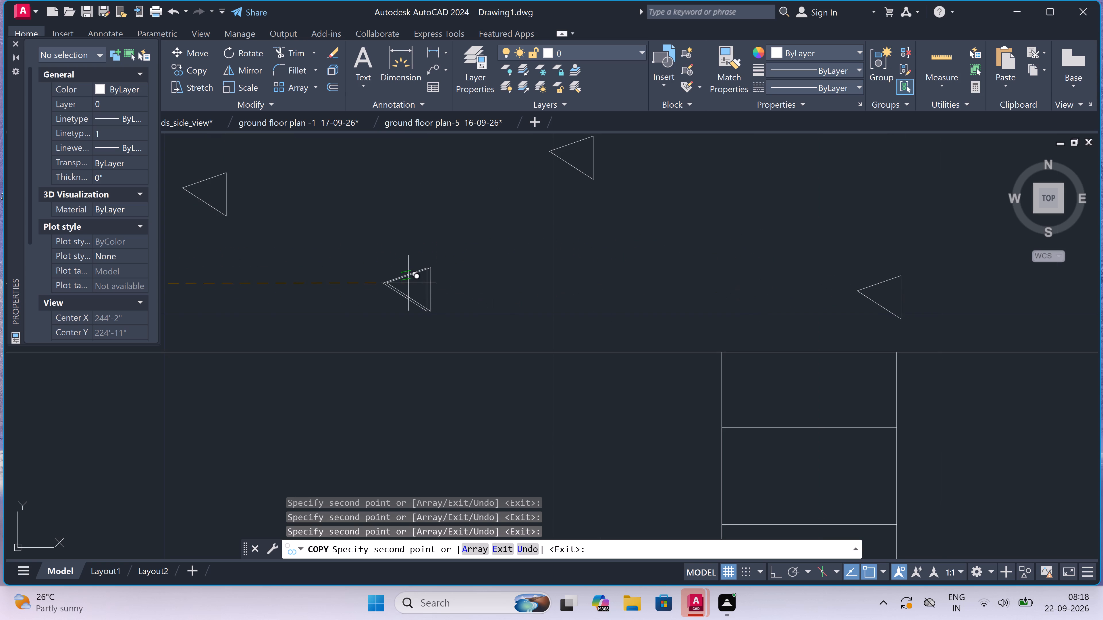
Place five triangle copies in two staggered rows in the intermediate slab just right of the left interior wall.
scroll(477, 292, down, 5)
scroll(536, 288, up, 3)
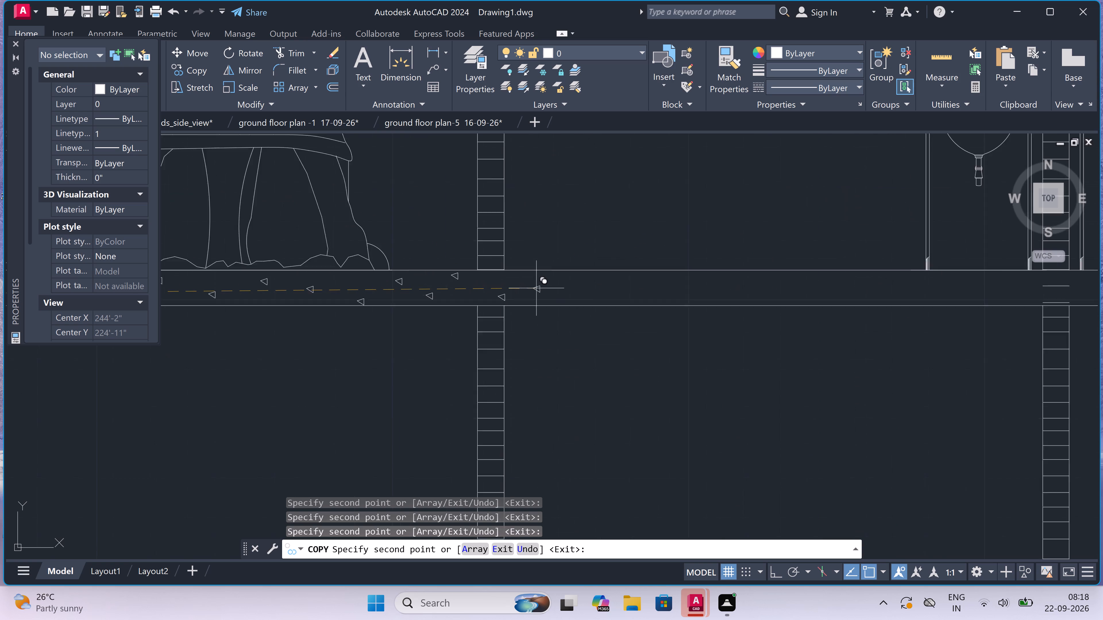
scroll(560, 260, up, 3)
click(559, 260)
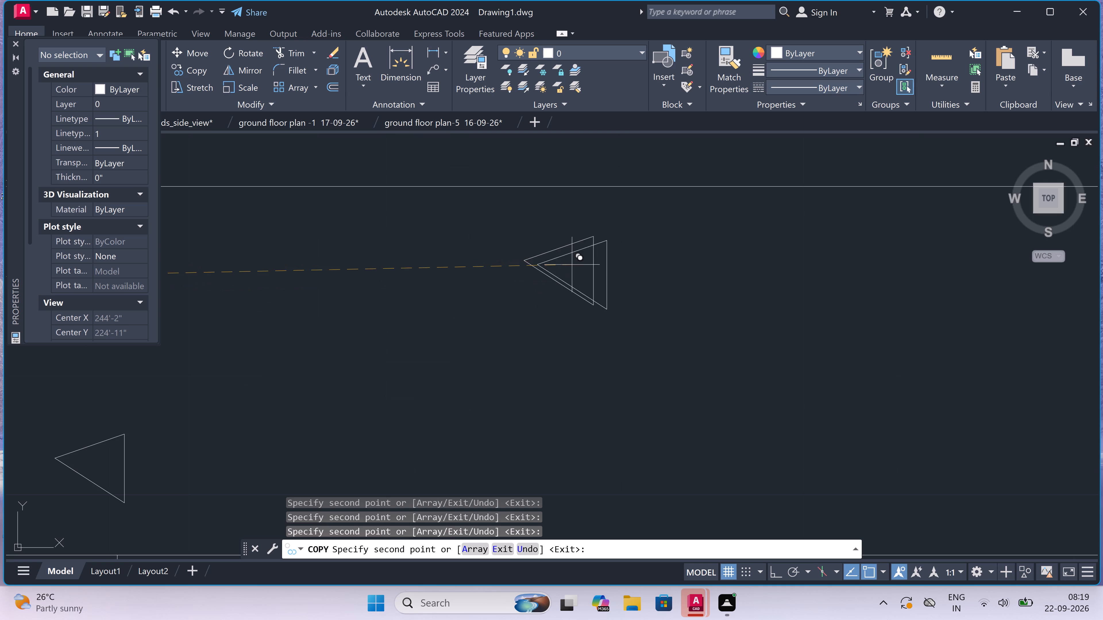
scroll(916, 323, down, 3)
scroll(857, 365, up, 2)
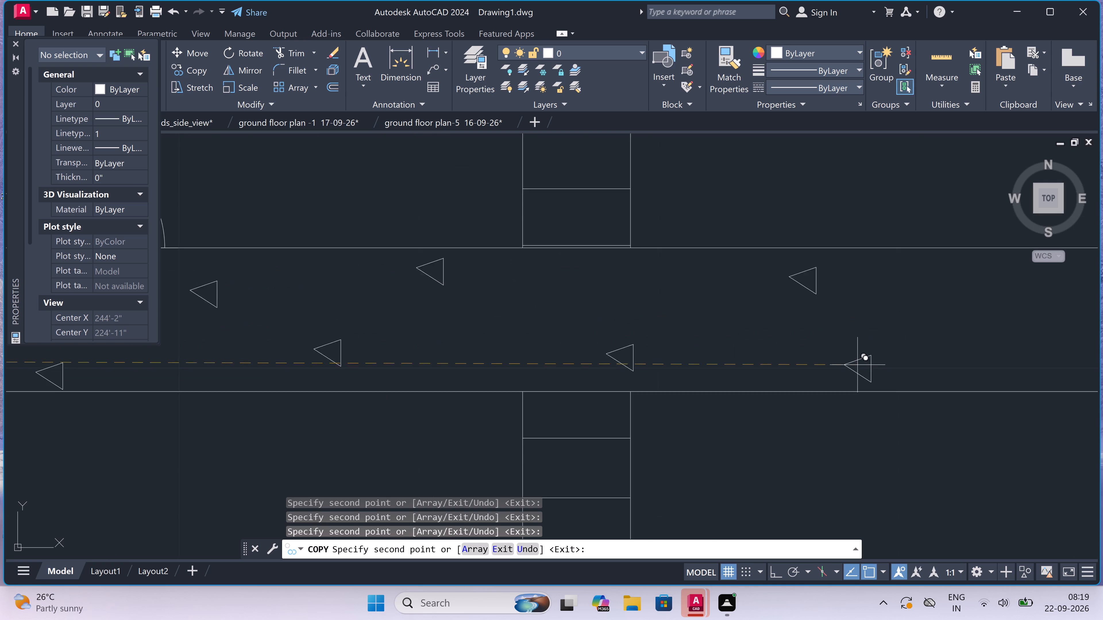
scroll(860, 362, up, 1)
click(911, 368)
scroll(578, 330, down, 5)
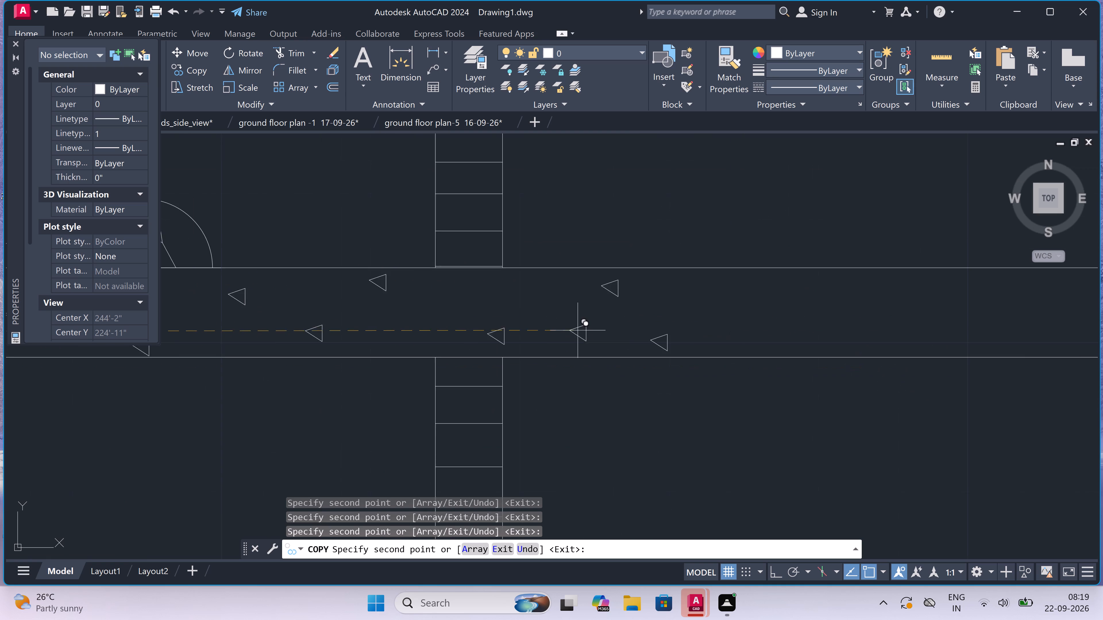
scroll(666, 317, up, 3)
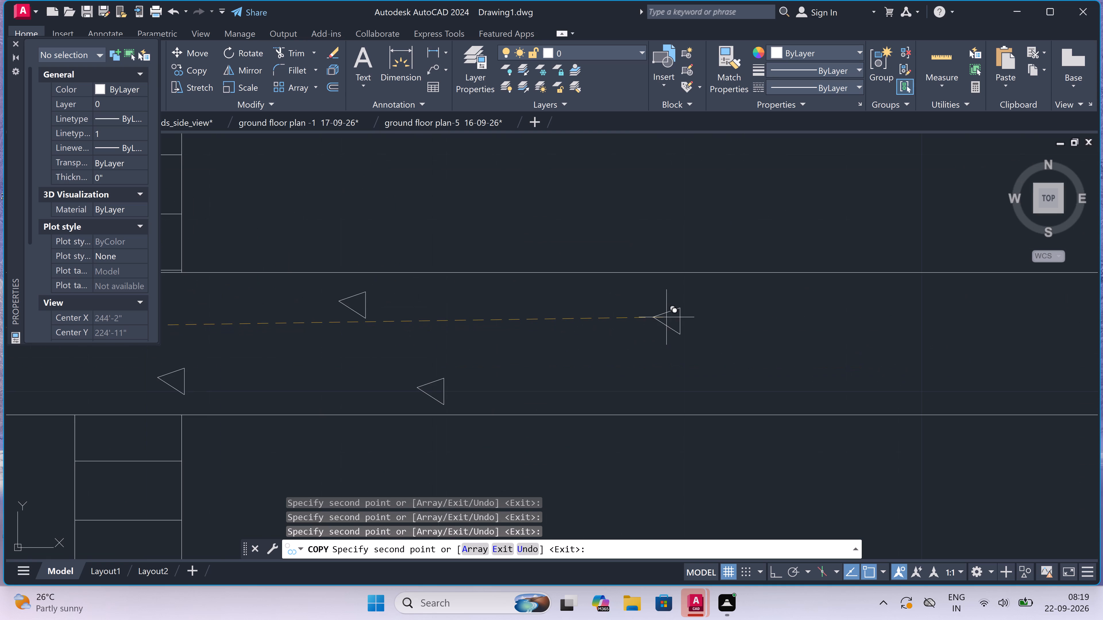
drag(576, 301, 606, 305)
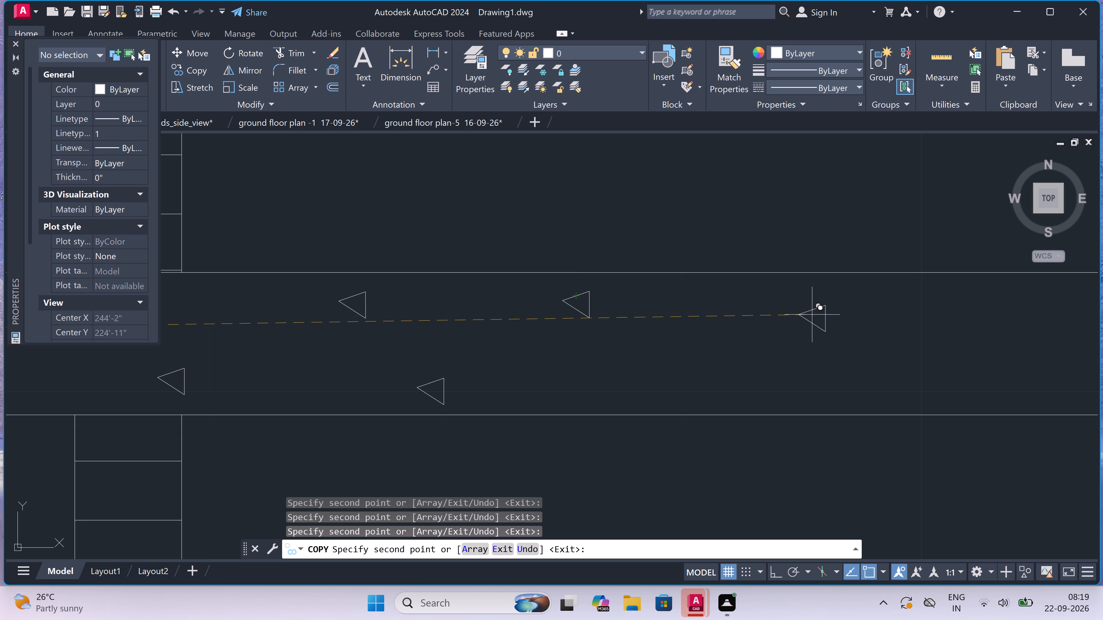
click(812, 315)
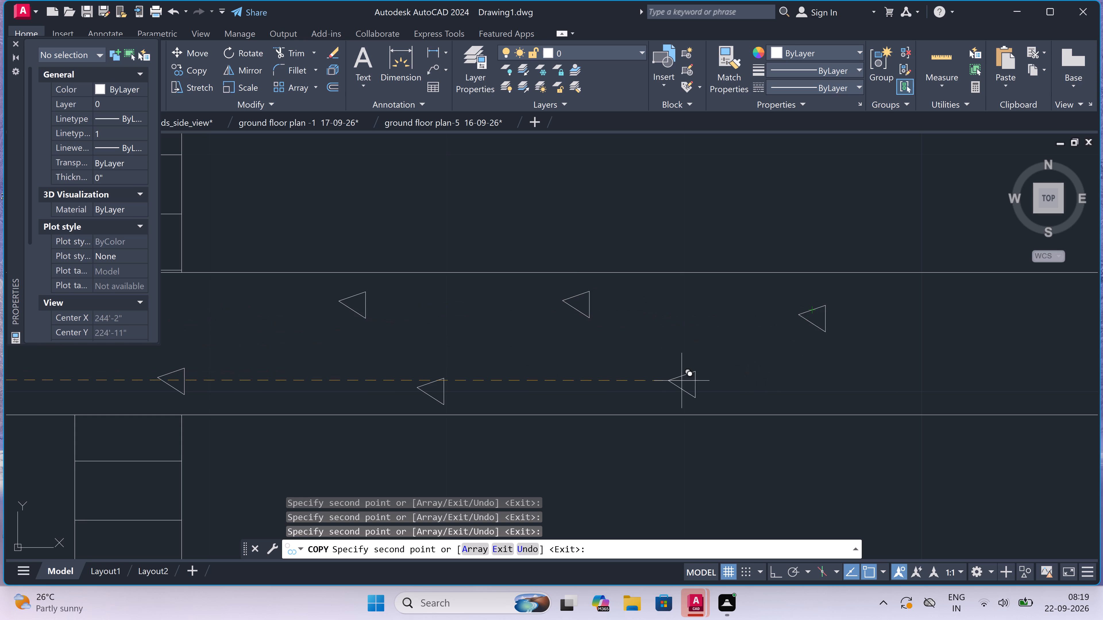
click(682, 381)
Extend the staggered rows with four triangle copies in the intermediate slab midway between the left interior wall and the upper sinks.
scroll(523, 379, down, 4)
scroll(571, 375, up, 2)
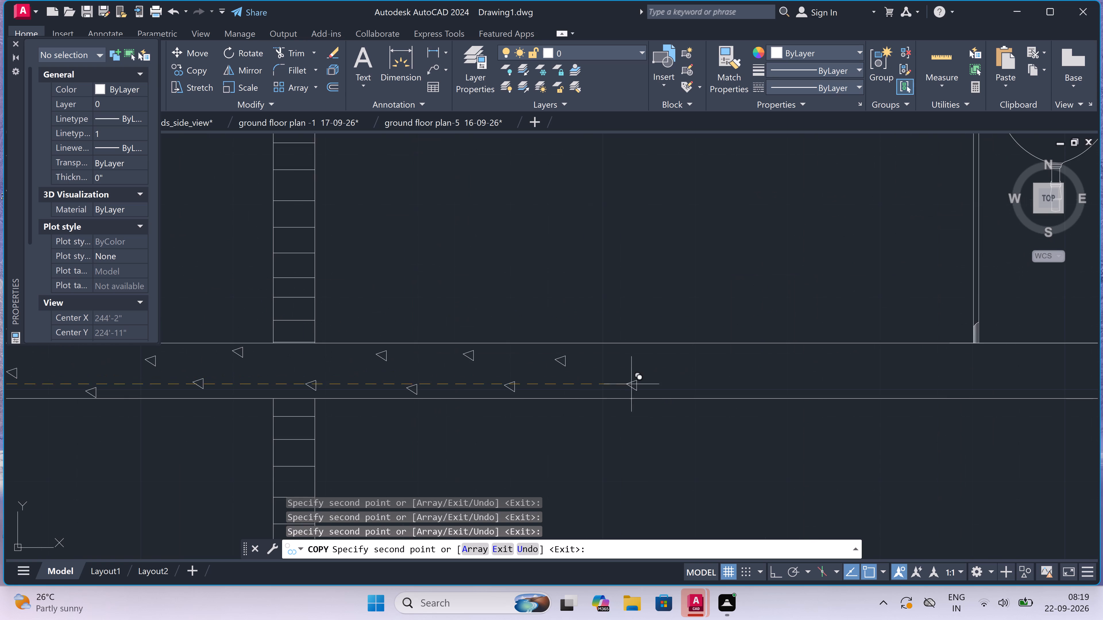
scroll(635, 385, up, 2)
click(632, 325)
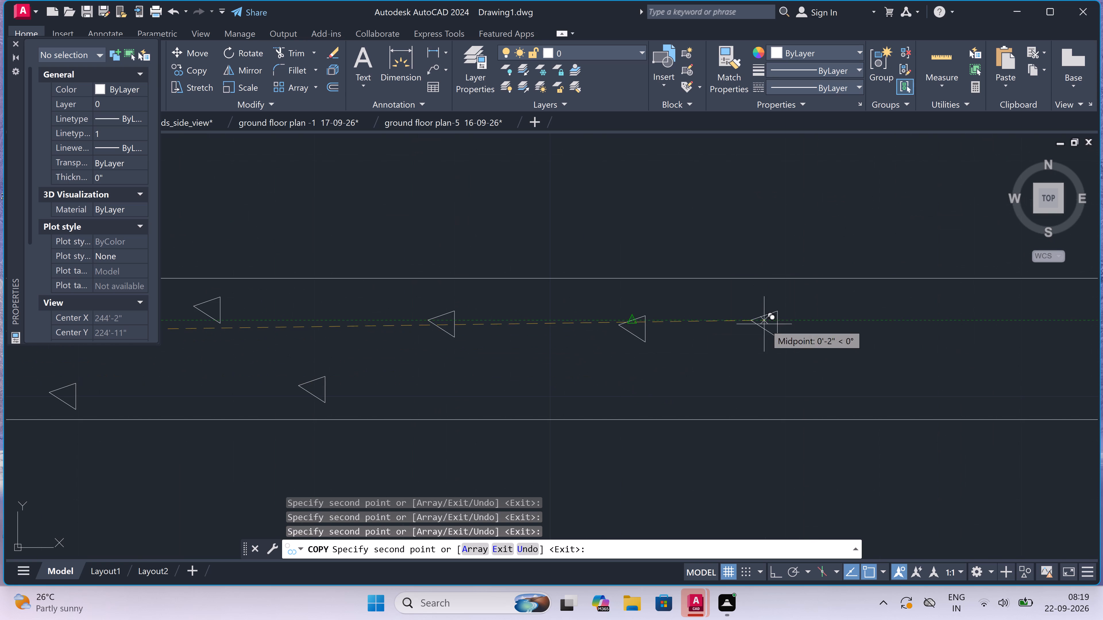
click(843, 322)
click(757, 383)
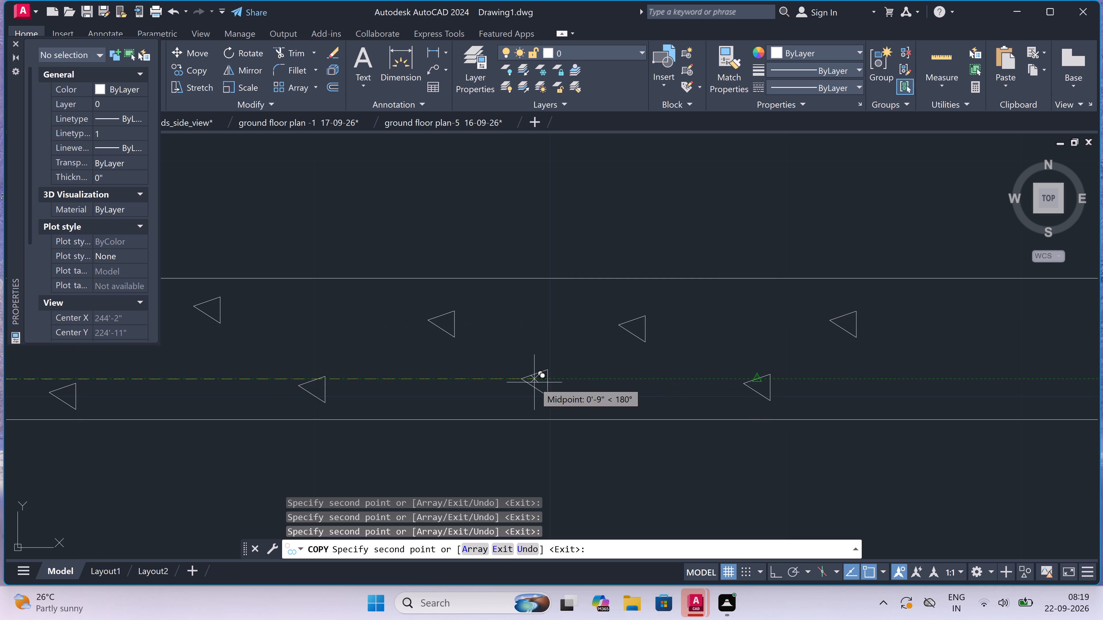
click(534, 382)
Place four more triangle copies in the intermediate slab, filling the stretch up to the left sink's first leg.
scroll(534, 382, down, 3)
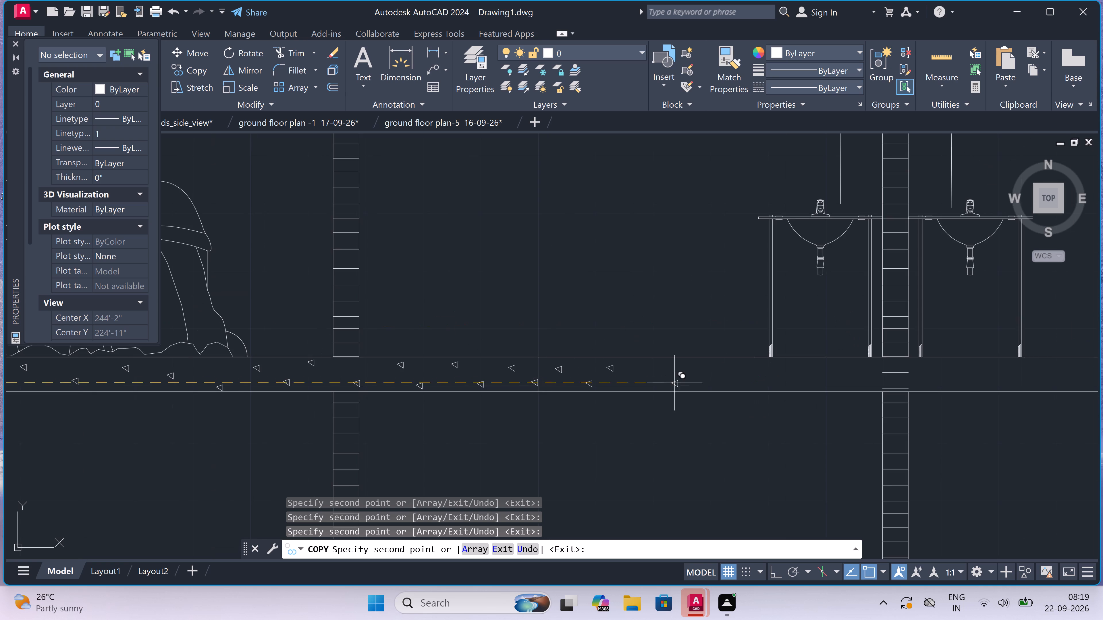
scroll(718, 375, up, 3)
drag(478, 332, 481, 332)
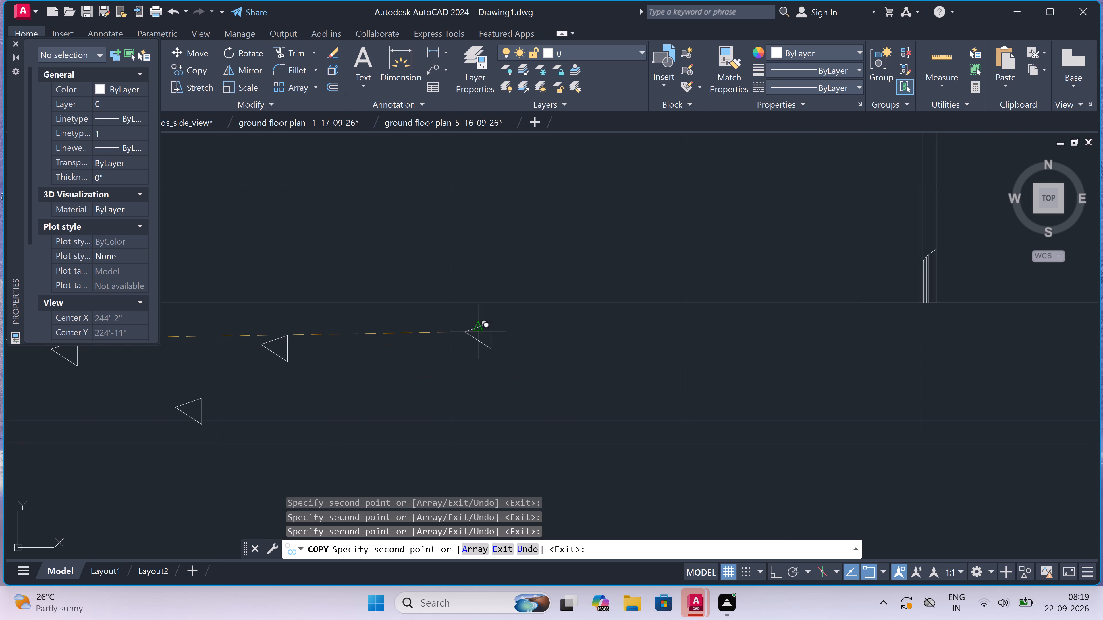
click(770, 341)
click(682, 401)
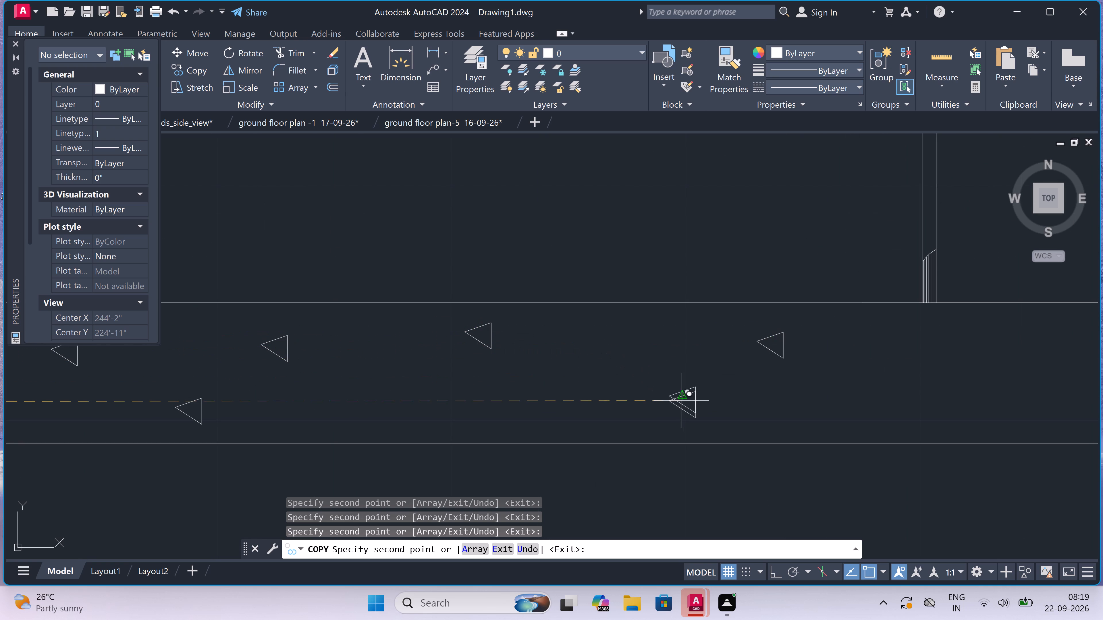
click(424, 400)
Place five triangle copies in the intermediate slab beneath the left sink, up to the interior wall between the sinks.
scroll(424, 400, down, 2)
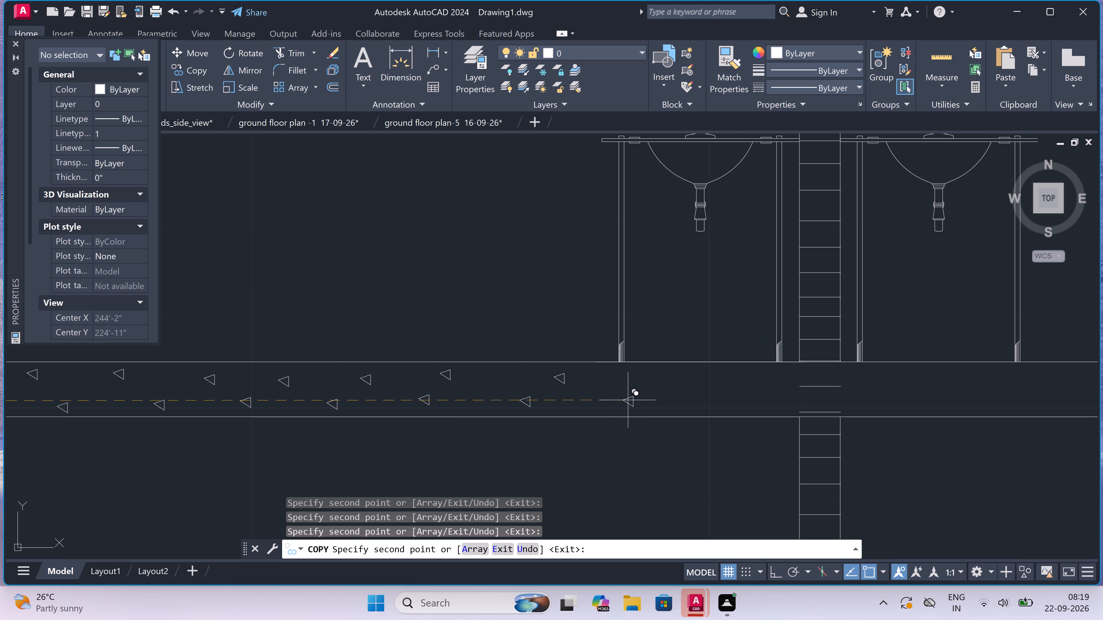
scroll(664, 399, up, 2)
drag(562, 354, 578, 349)
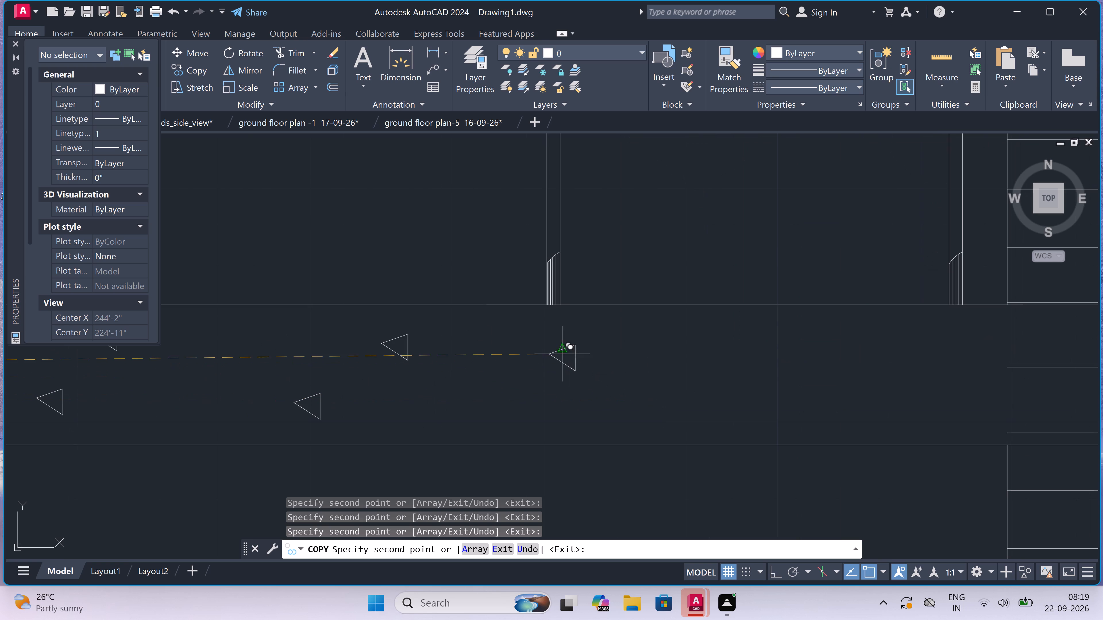
click(785, 350)
click(931, 323)
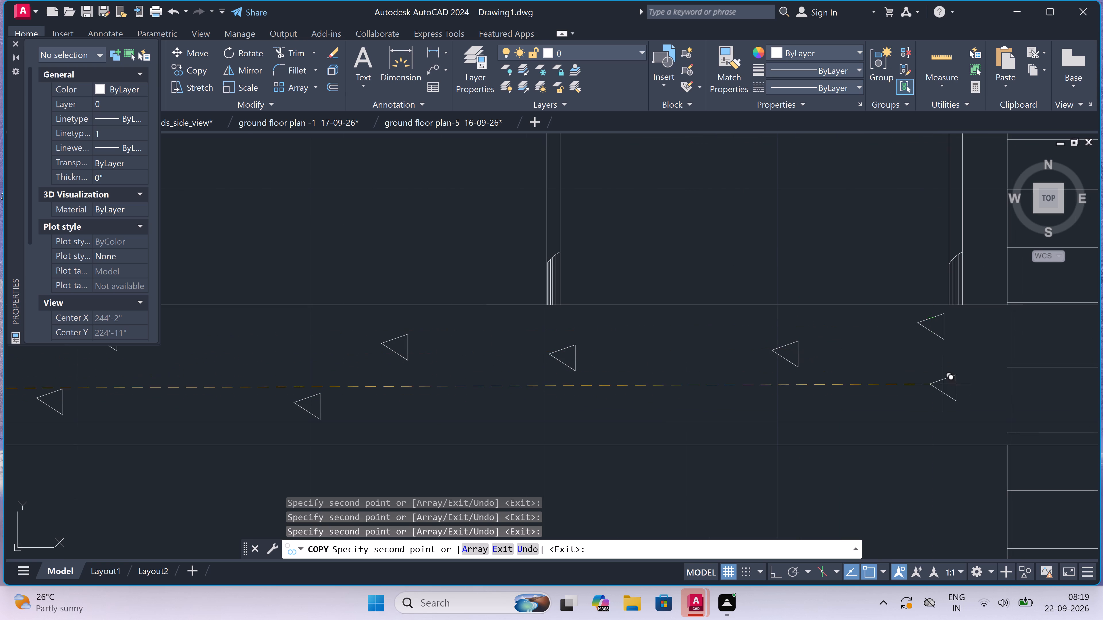
click(930, 409)
click(714, 403)
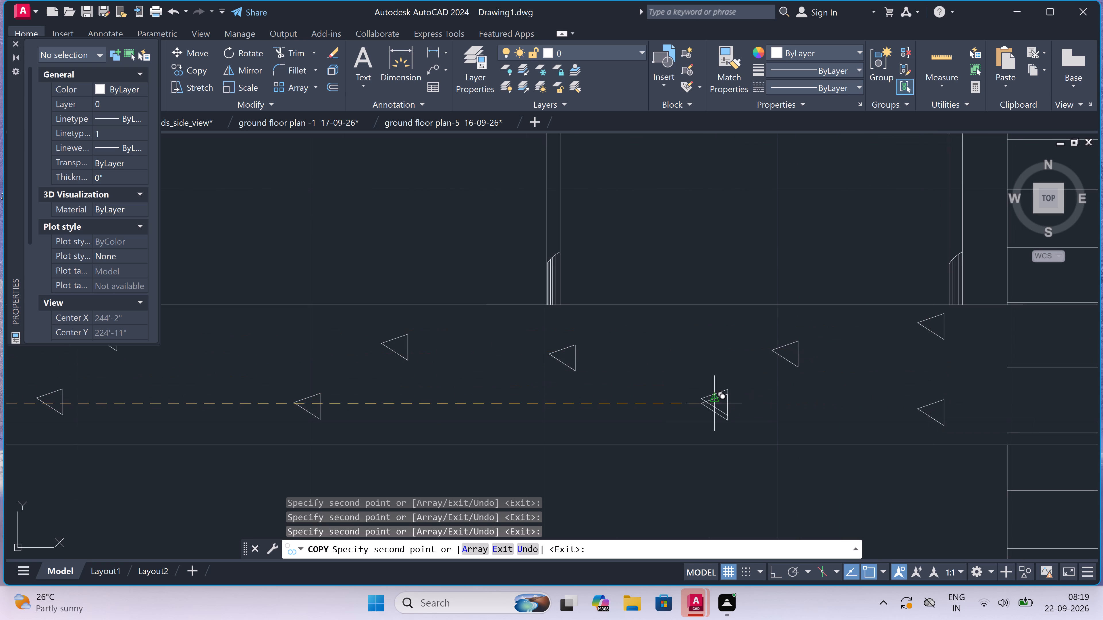
Place four triangle copies in the intermediate slab under the wall between the sinks and beneath the right sink.
scroll(597, 408, down, 3)
scroll(776, 402, up, 3)
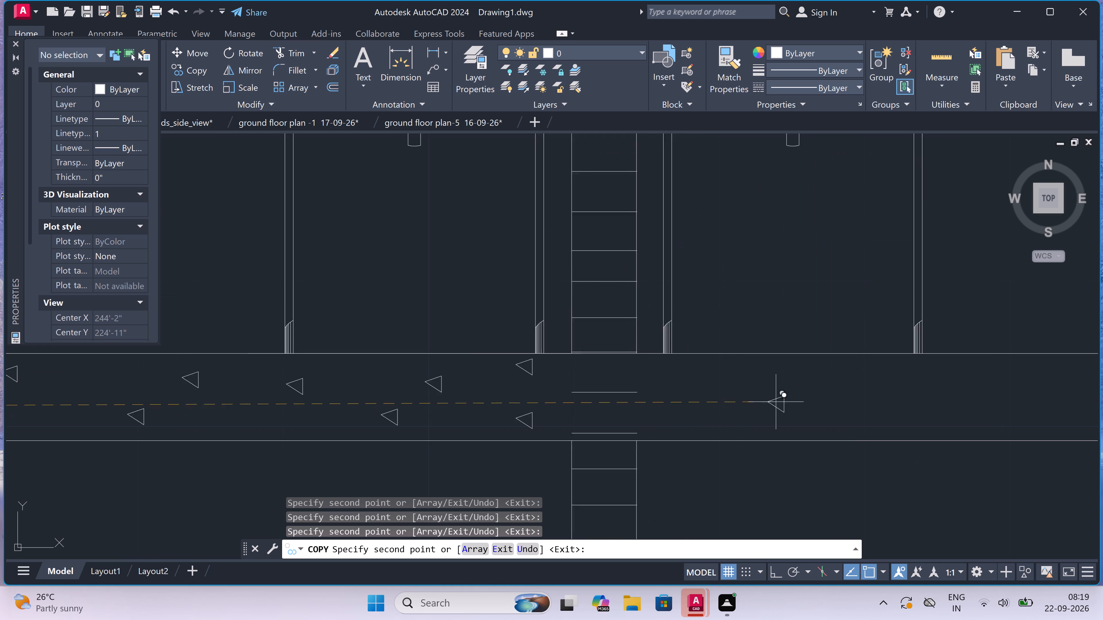
click(495, 355)
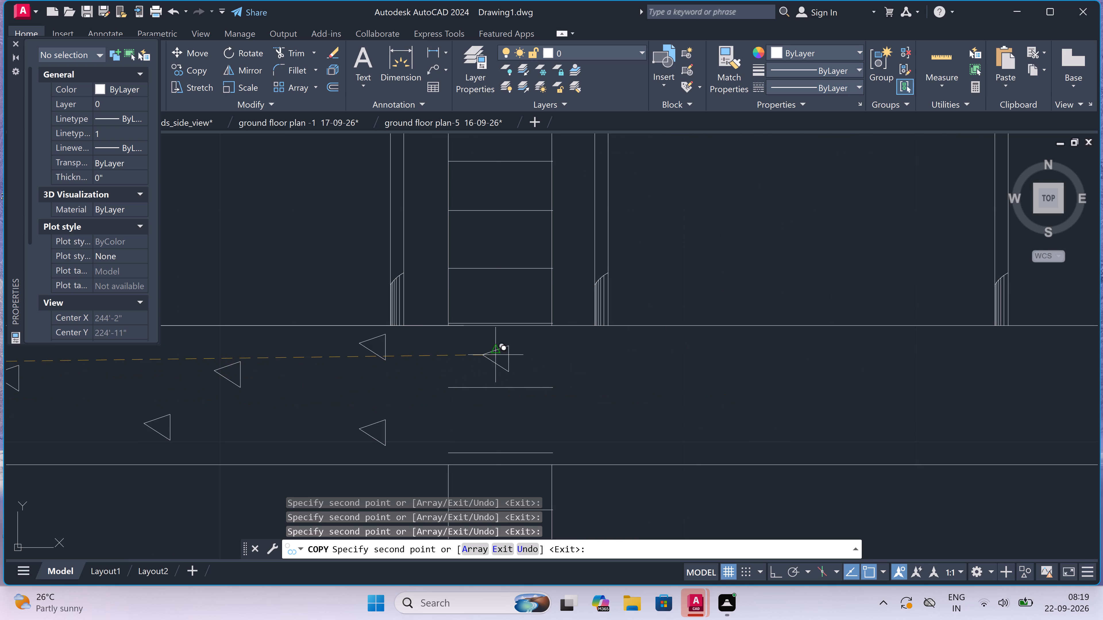
click(556, 424)
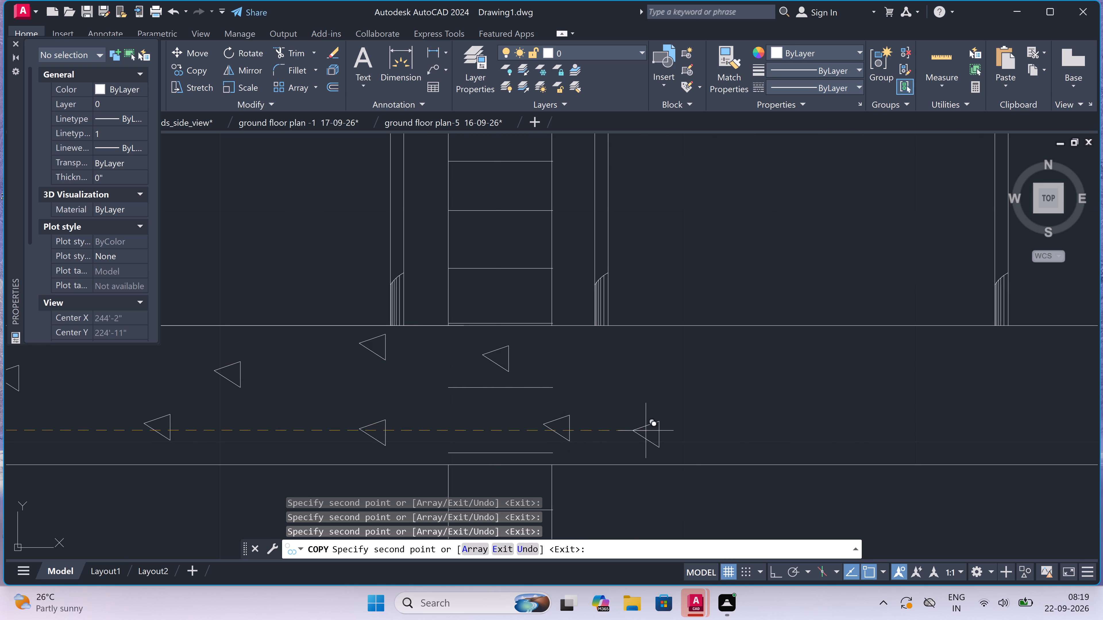
click(754, 427)
click(702, 355)
Place five triangle copies in staggered rows in the intermediate slab from the right sink's outer leg into the open stretch beyond.
scroll(606, 384, down, 2)
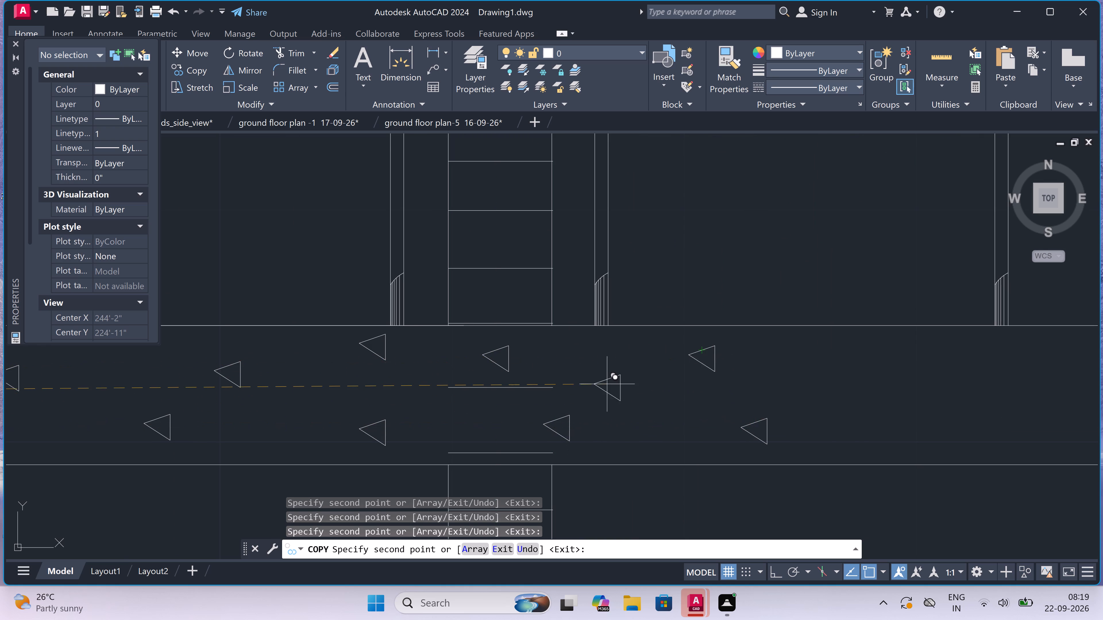
scroll(606, 384, down, 2)
scroll(691, 391, up, 3)
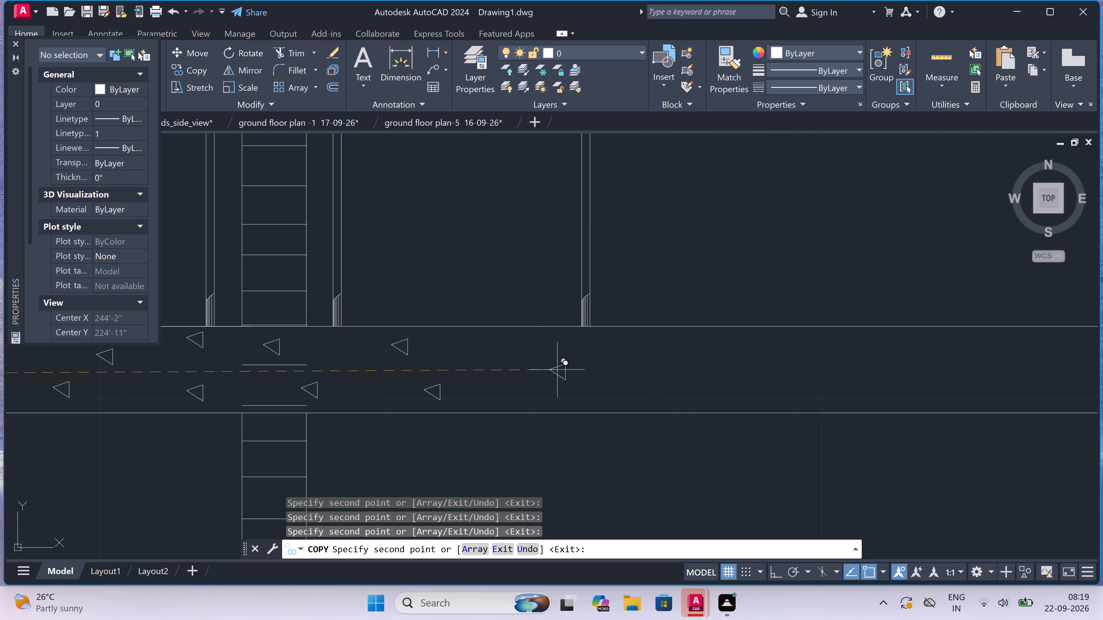
click(557, 369)
click(732, 391)
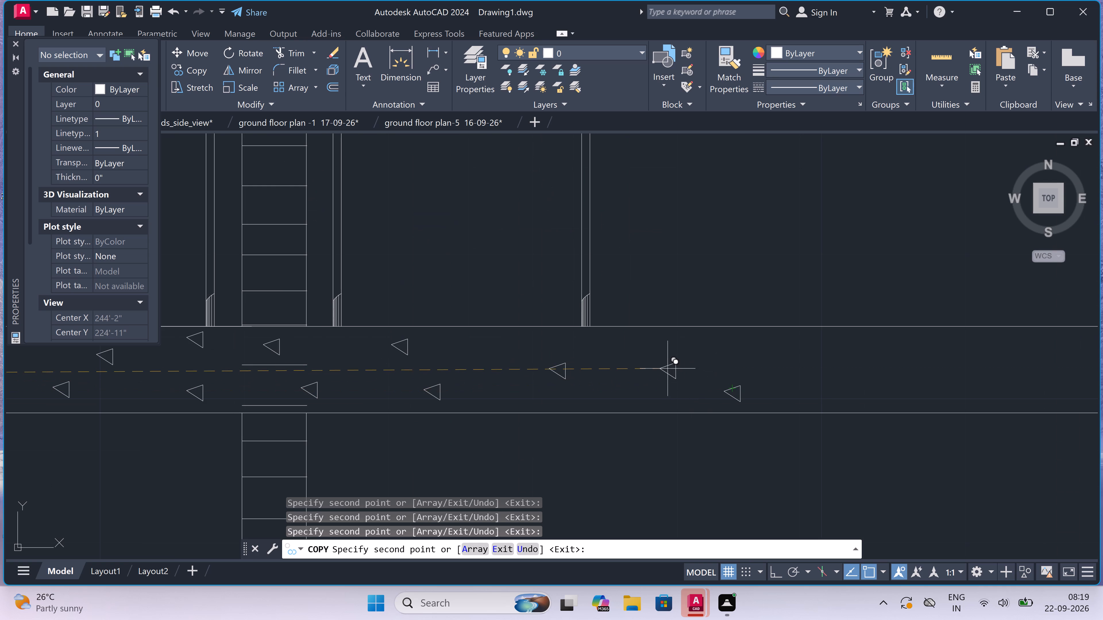
click(663, 367)
scroll(663, 367, down, 3)
scroll(711, 370, up, 3)
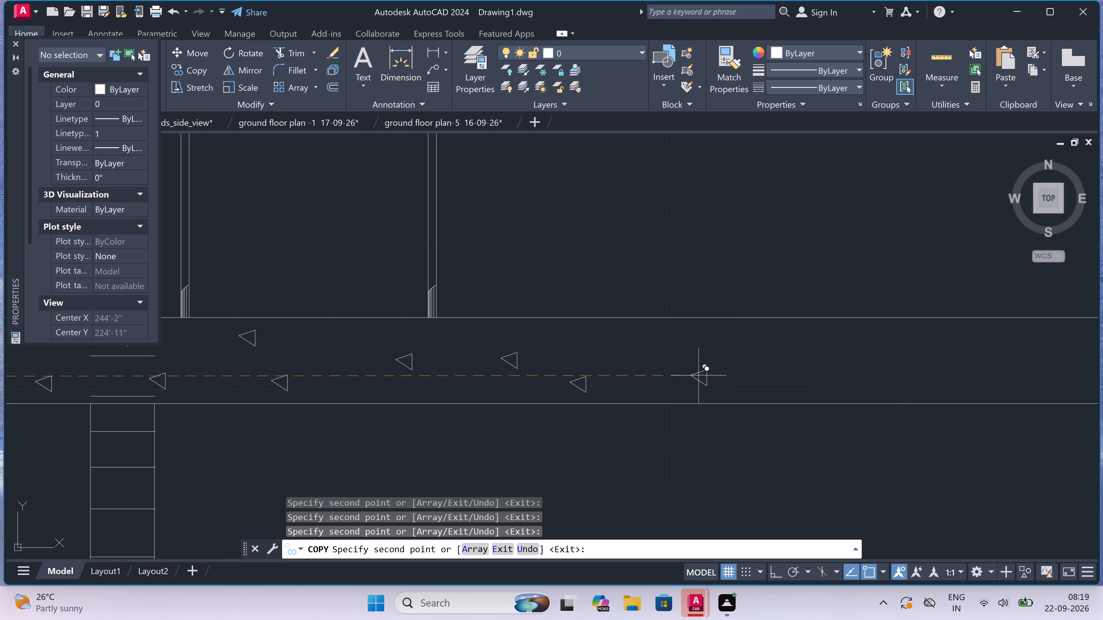
click(749, 391)
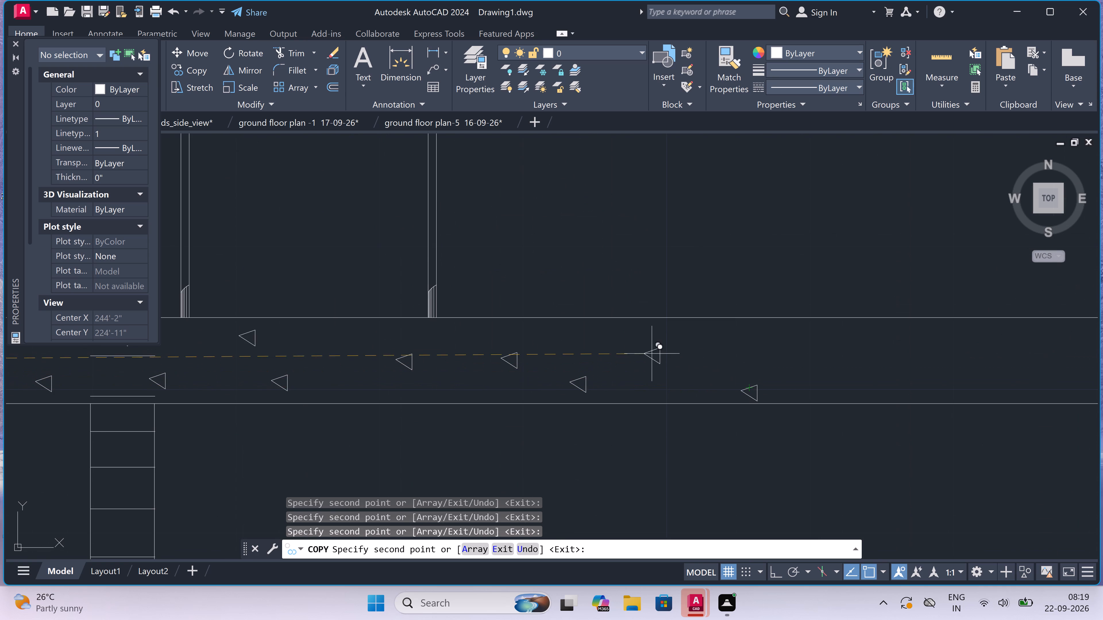
click(652, 354)
Extend the staggered rows with four triangle copies in the intermediate slab midway between the right sink and the right interior wall.
scroll(646, 359, down, 2)
scroll(746, 363, up, 3)
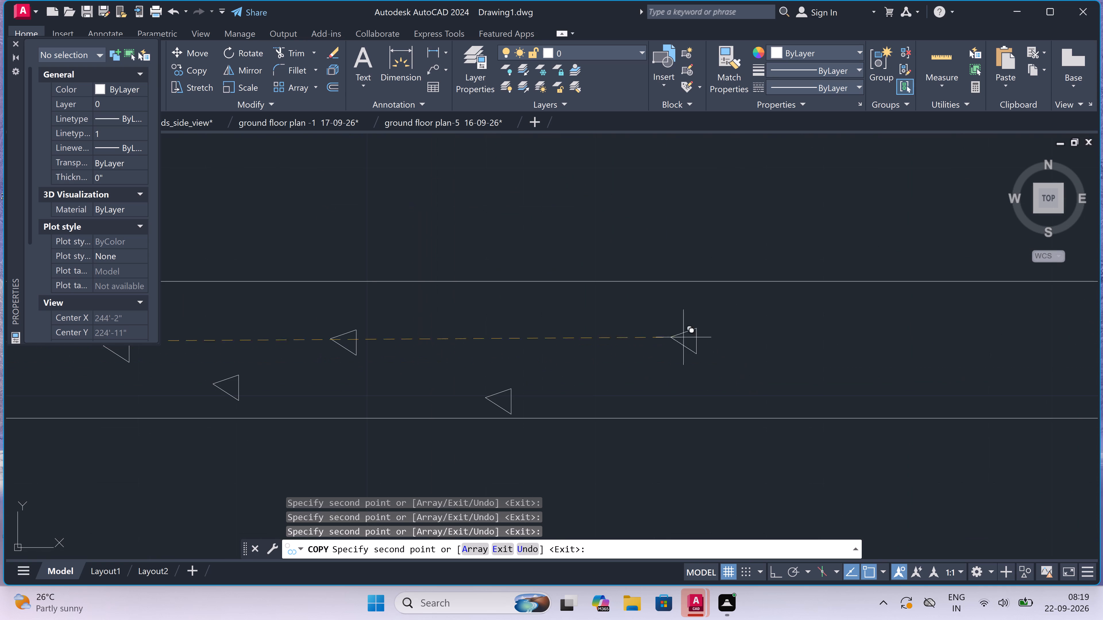
click(646, 328)
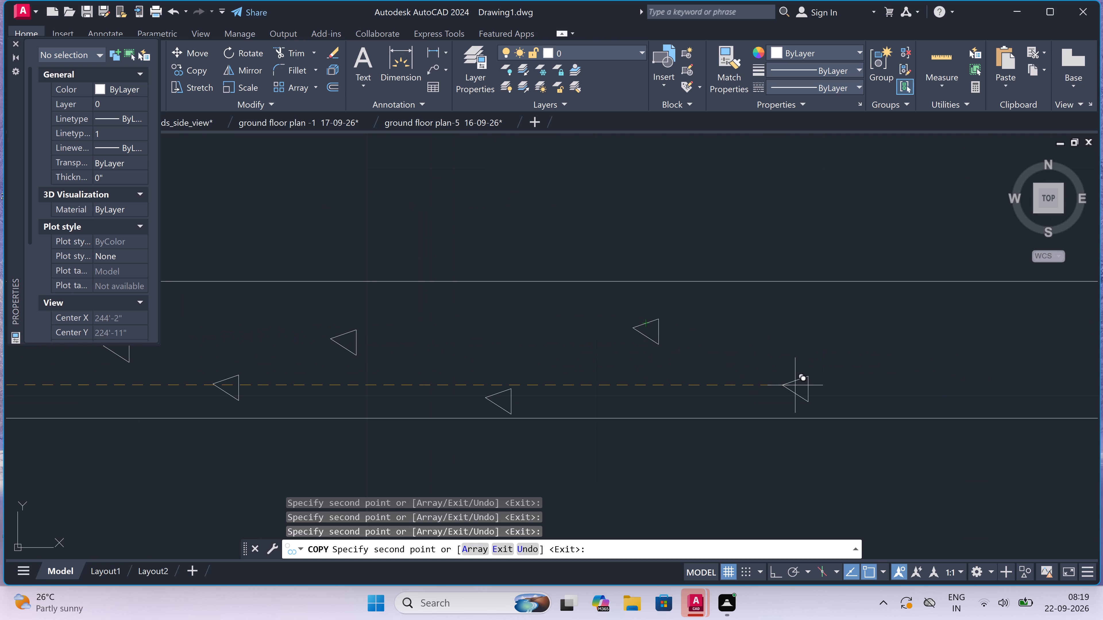
click(795, 385)
scroll(588, 386, down, 3)
scroll(678, 367, up, 3)
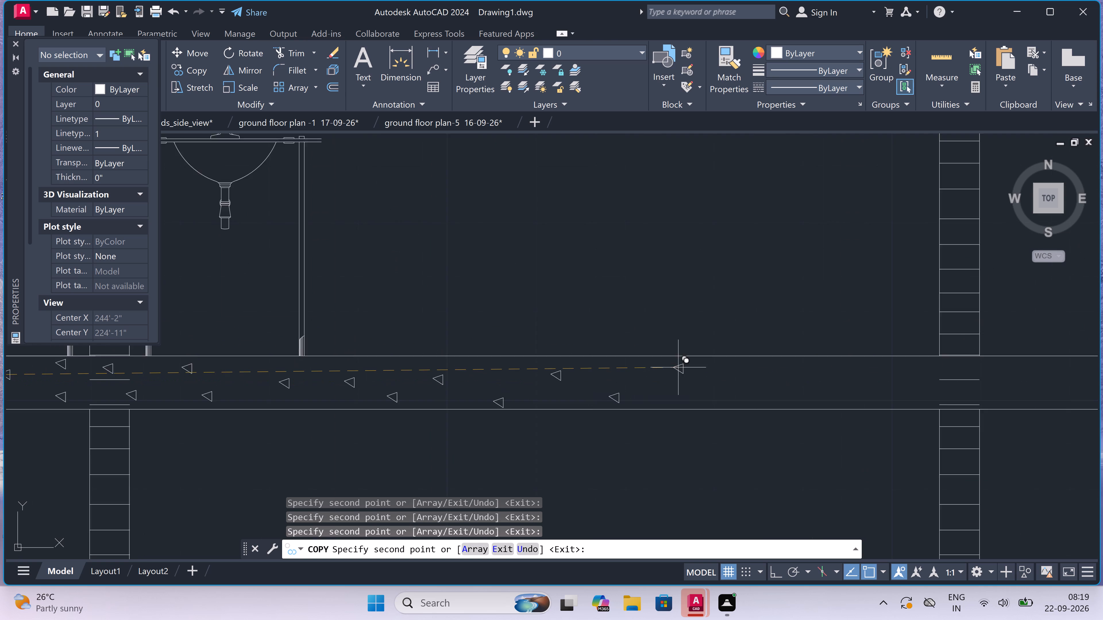
click(652, 367)
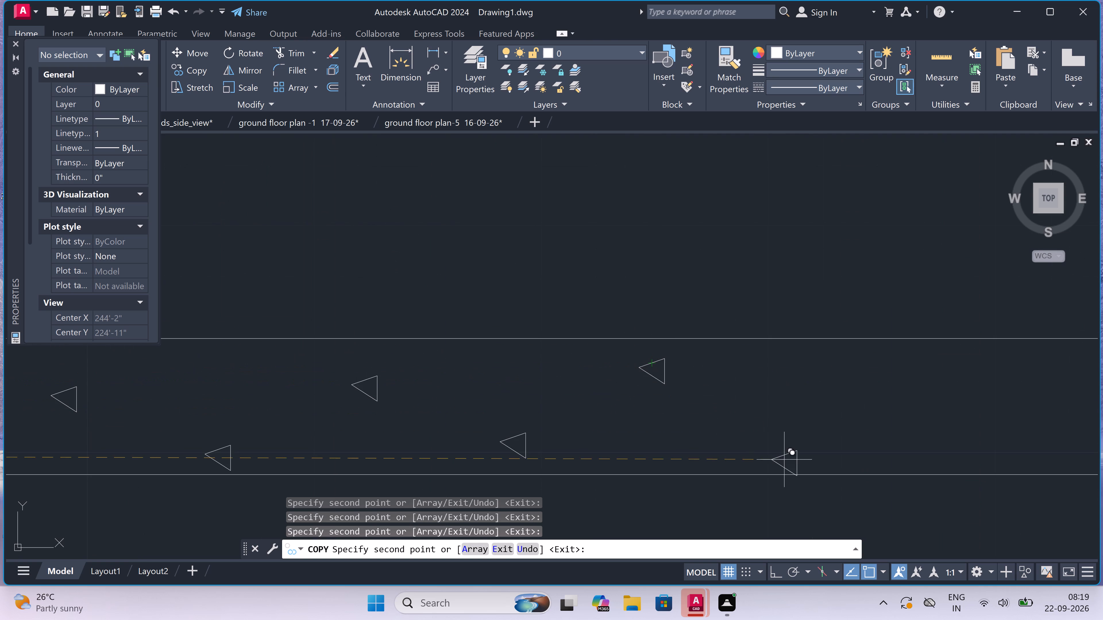
click(743, 443)
Place seven more triangle copies in the intermediate slab up to and under the right interior wall.
scroll(538, 421, down, 3)
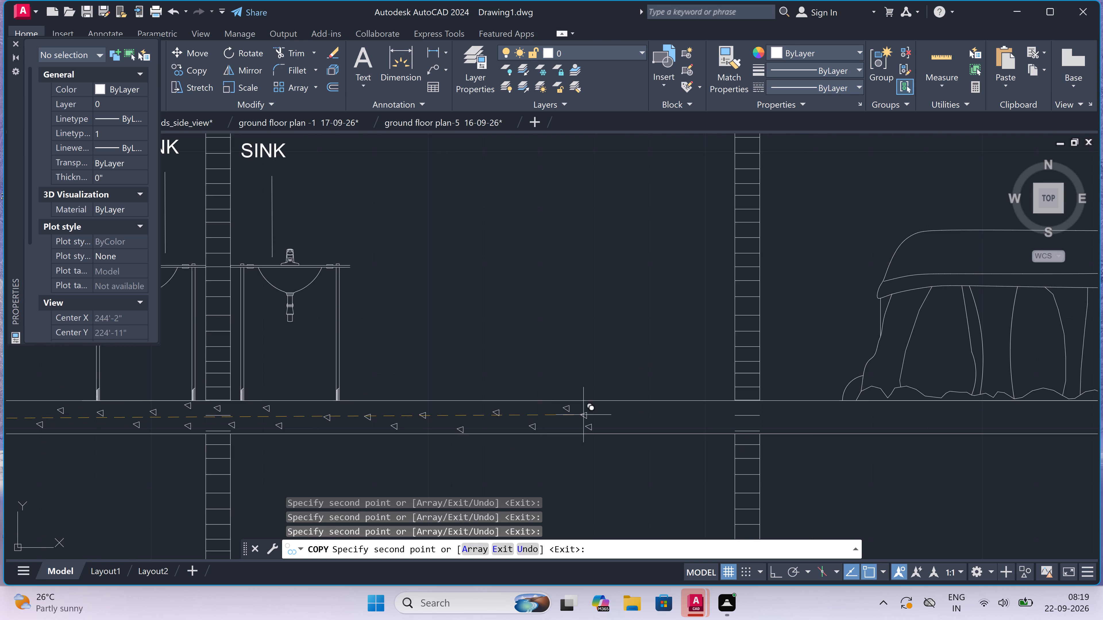
scroll(606, 416, up, 3)
click(643, 404)
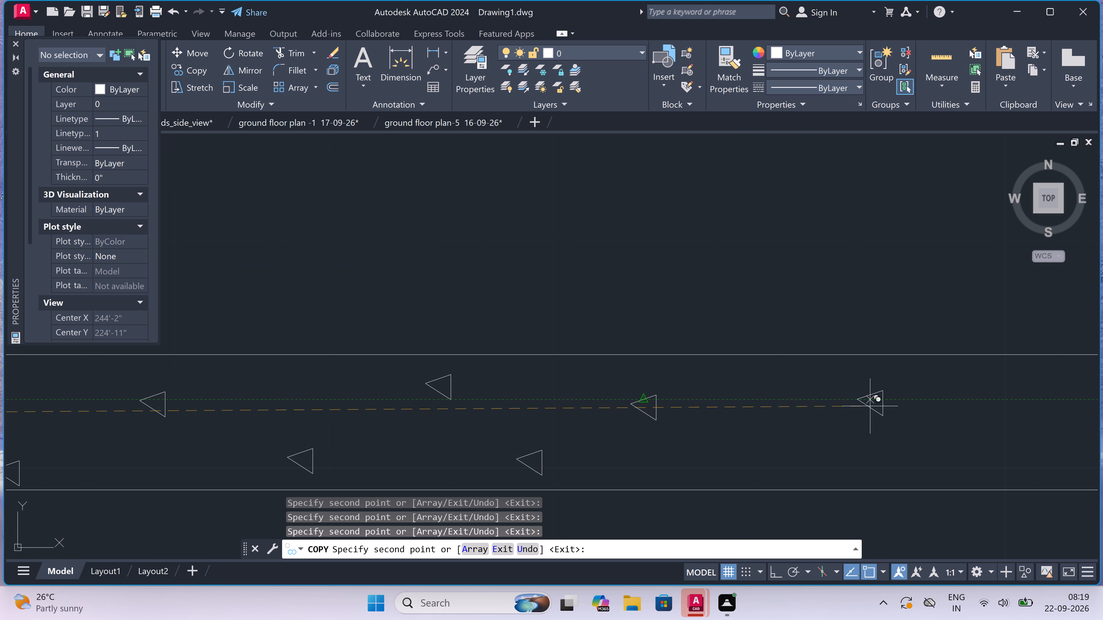
click(900, 396)
click(817, 429)
scroll(568, 429, down, 4)
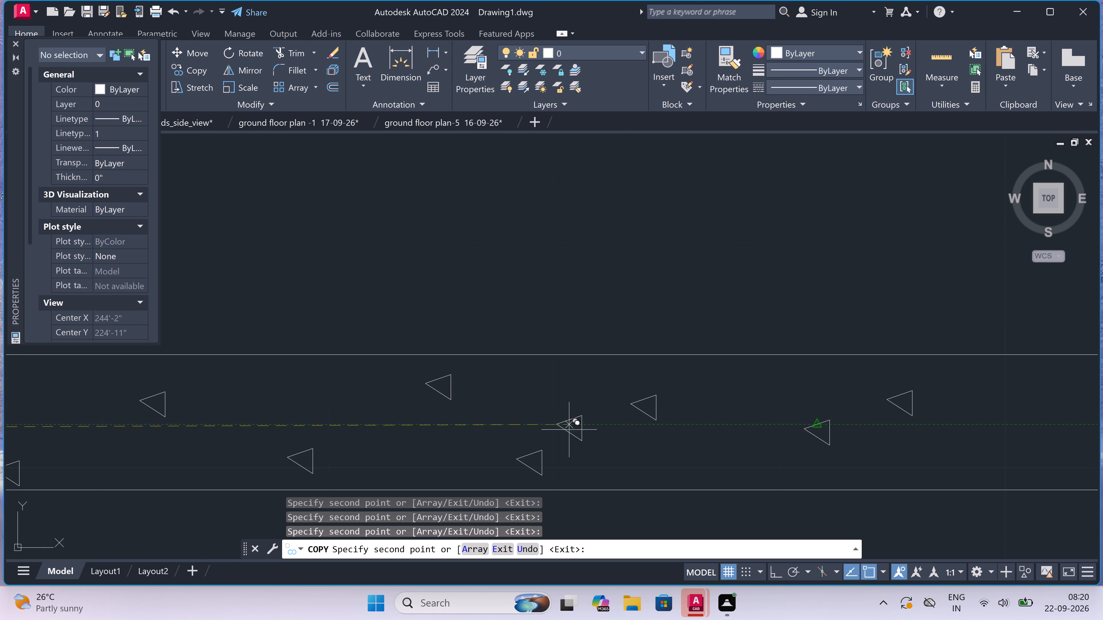
scroll(648, 431, up, 4)
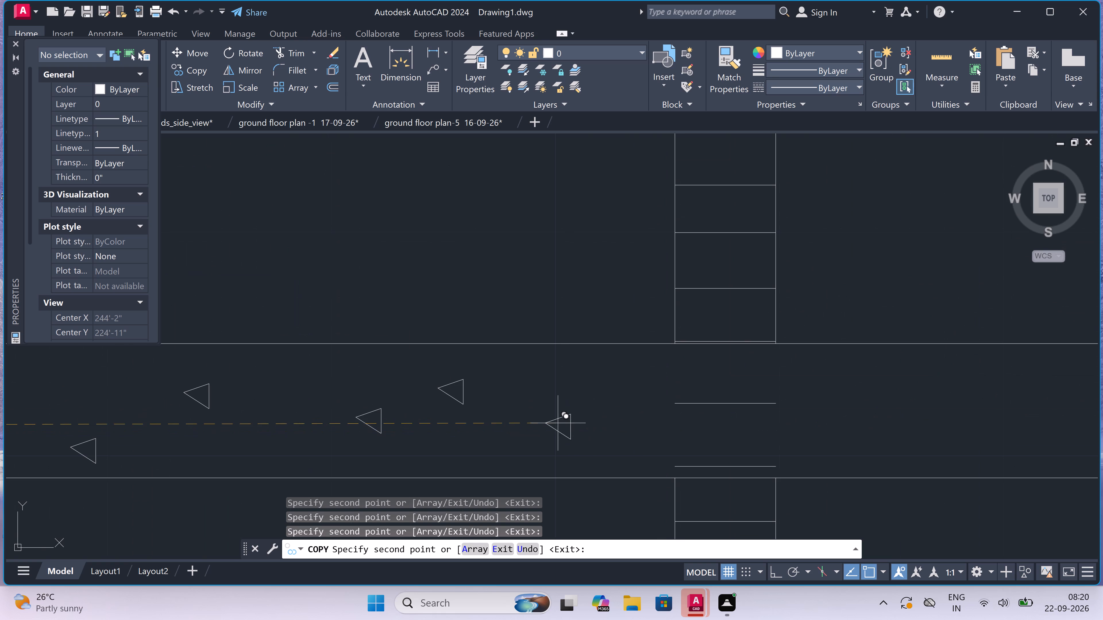
click(555, 429)
click(638, 372)
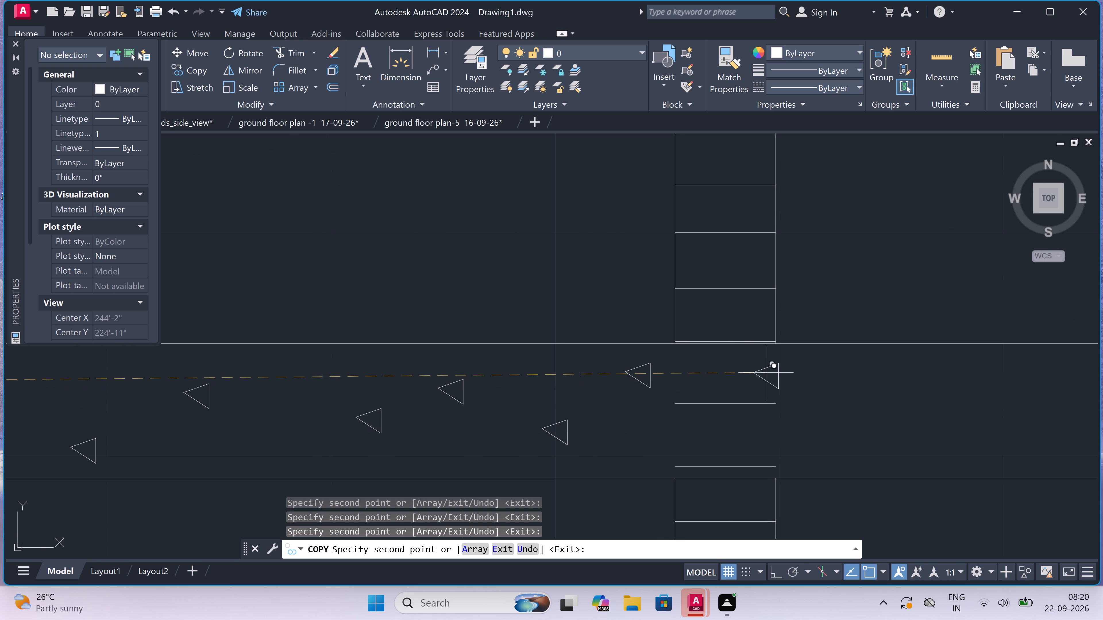
click(767, 373)
click(735, 439)
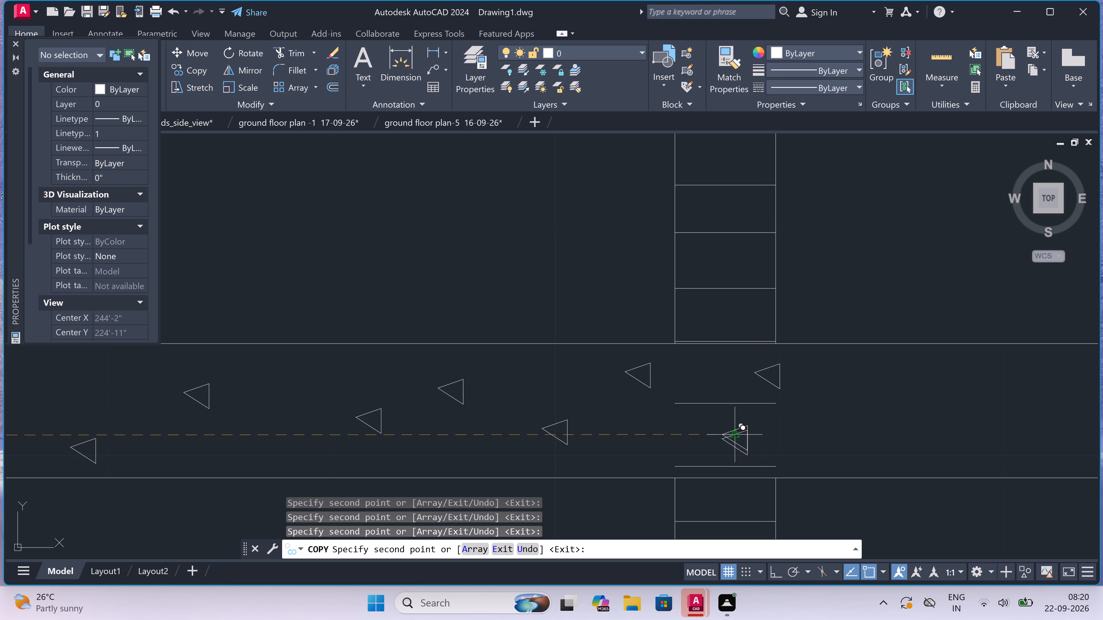
Place four triangle copies in the intermediate slab from the right interior wall to the near end of the upper right bed.
scroll(657, 442, down, 4)
scroll(725, 461, up, 3)
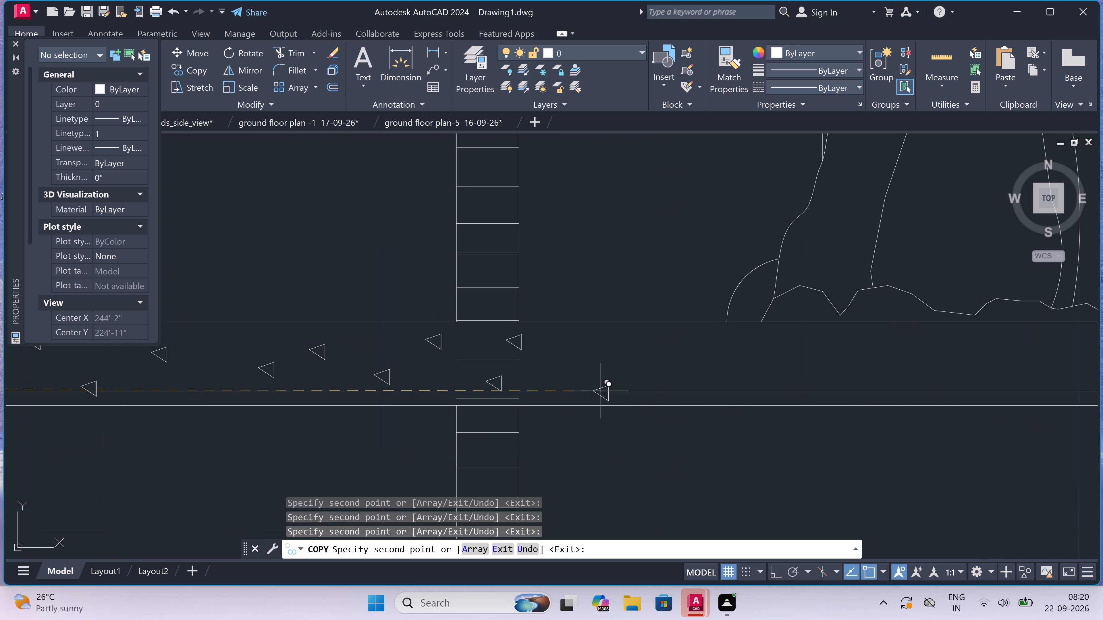
click(591, 382)
click(680, 355)
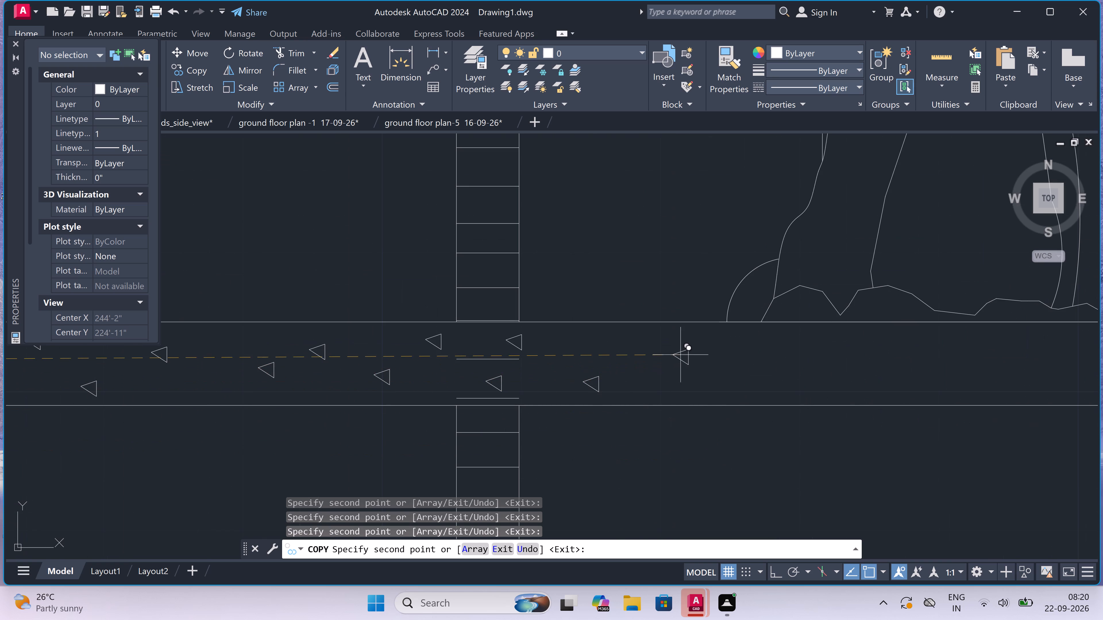
click(820, 351)
scroll(798, 374, up, 3)
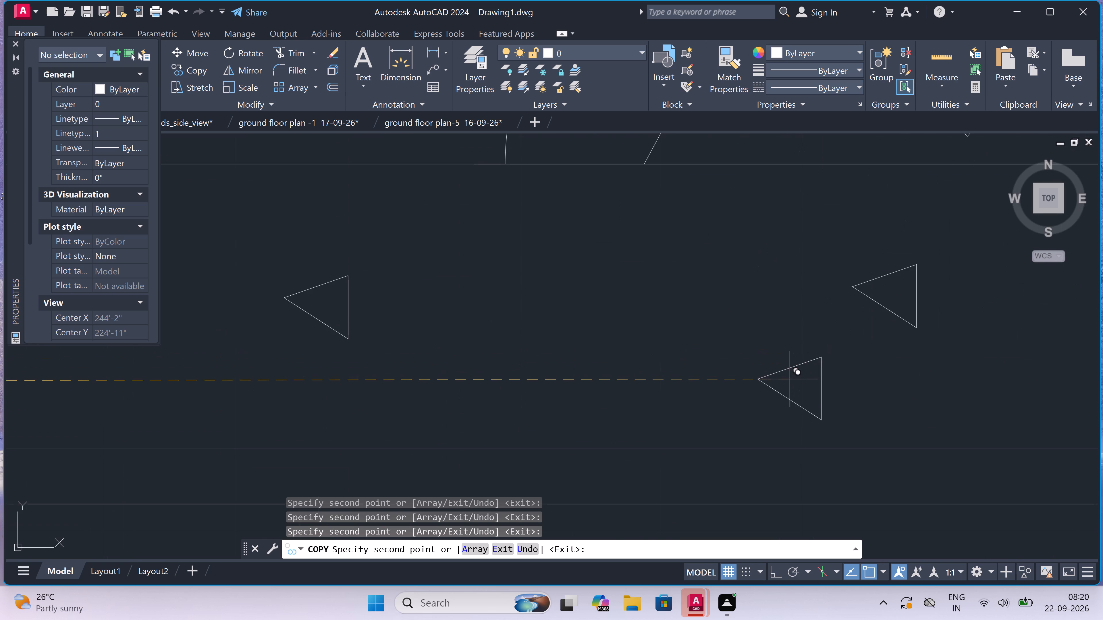
click(680, 406)
Place four triangle copies in two staggered rows in the intermediate slab beneath the near end of the upper right bed.
scroll(577, 406, down, 5)
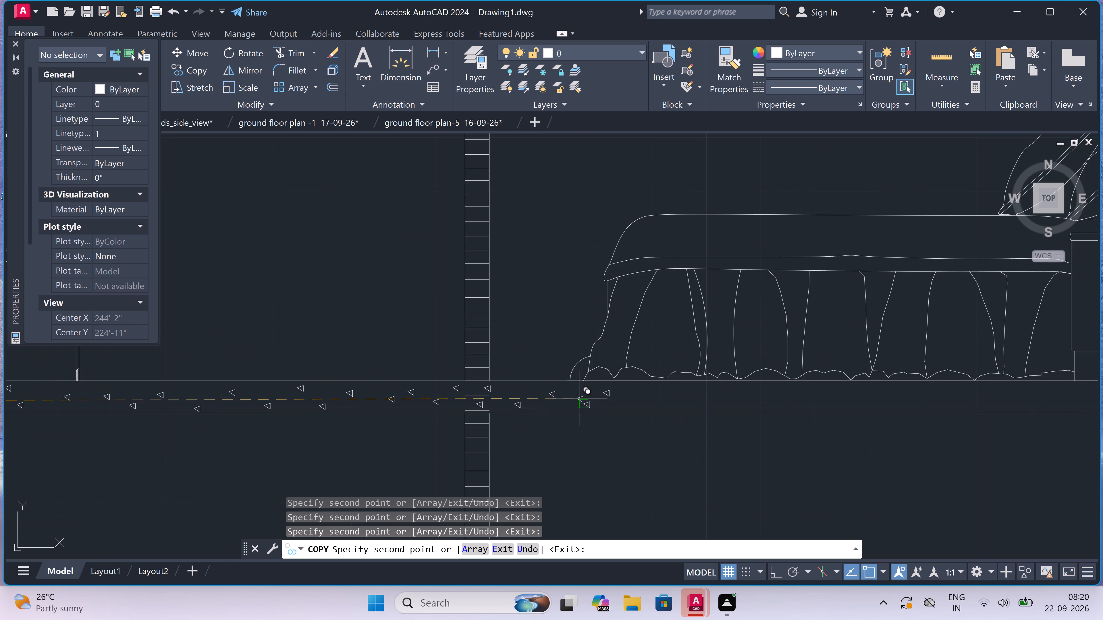
scroll(704, 394, up, 3)
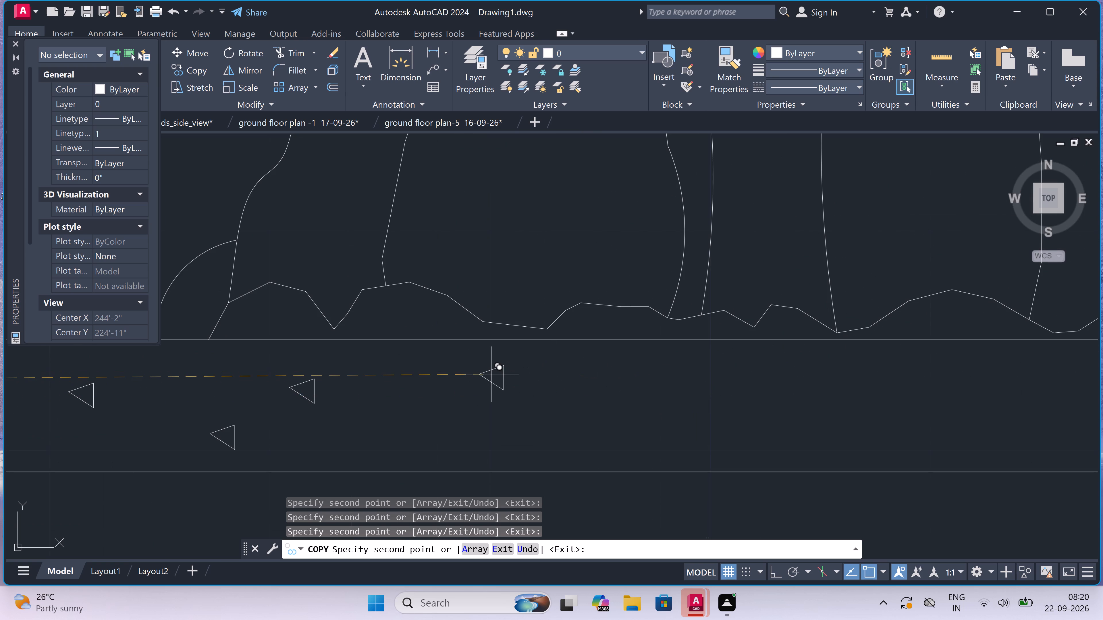
drag(491, 374, 496, 374)
click(671, 376)
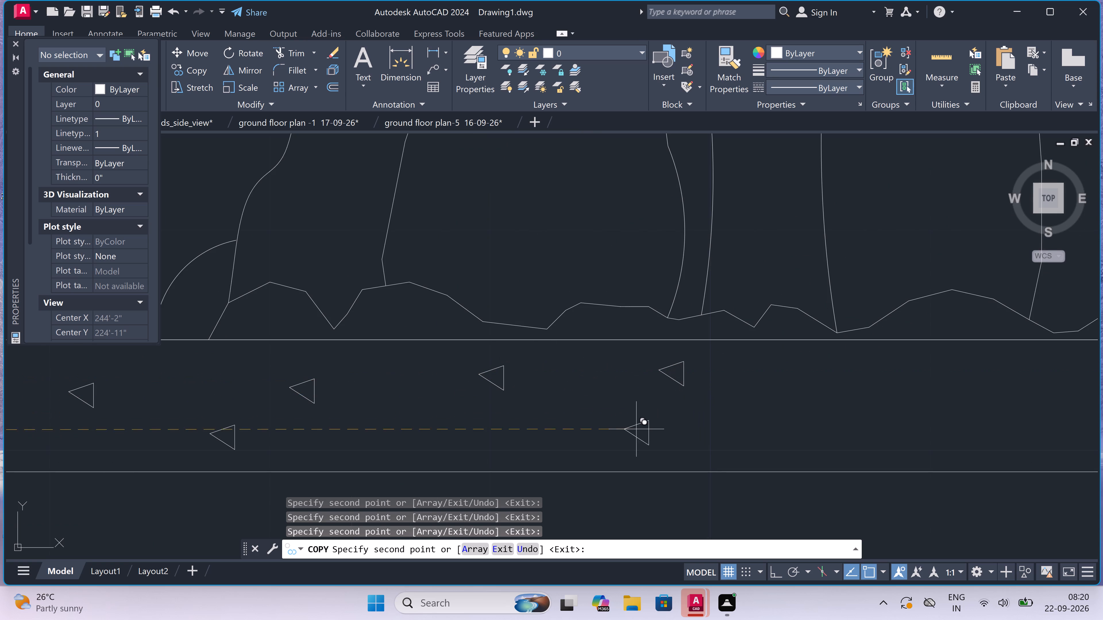
click(632, 437)
click(429, 430)
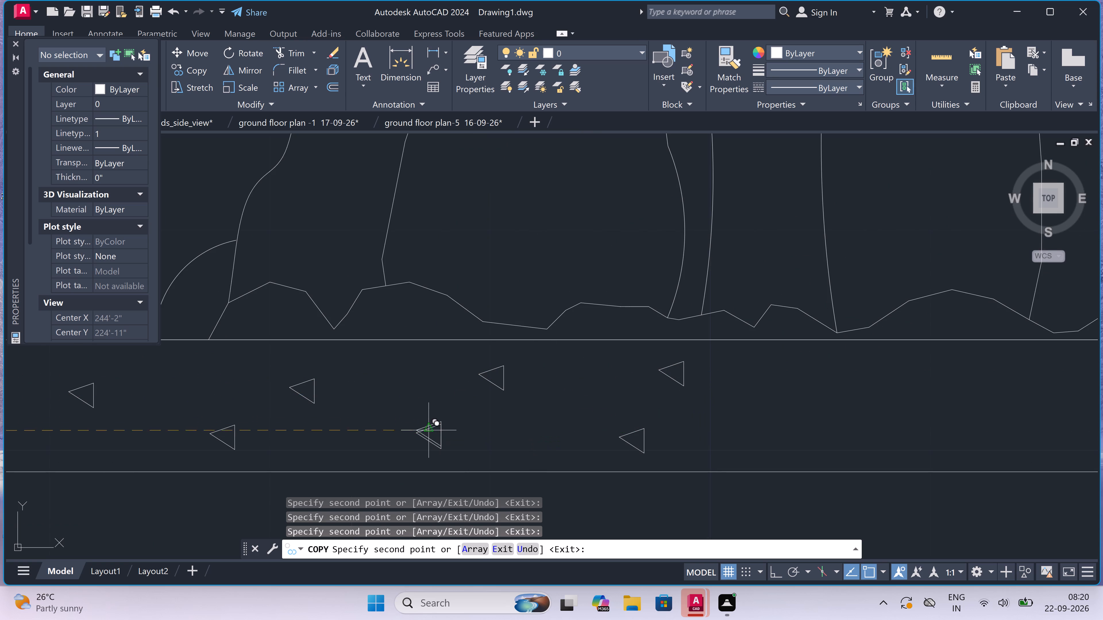
Place six triangle copies in the intermediate slab beneath the middle of the upper right bed, filling the gap in the lower row.
scroll(725, 433, down, 3)
scroll(725, 433, up, 4)
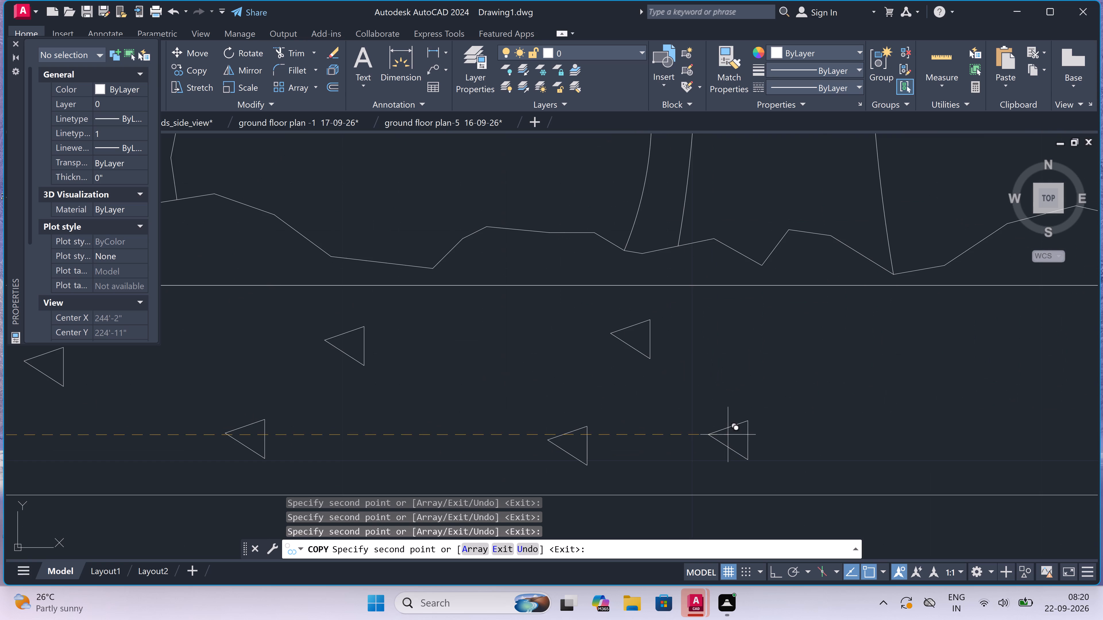
scroll(743, 444, down, 8)
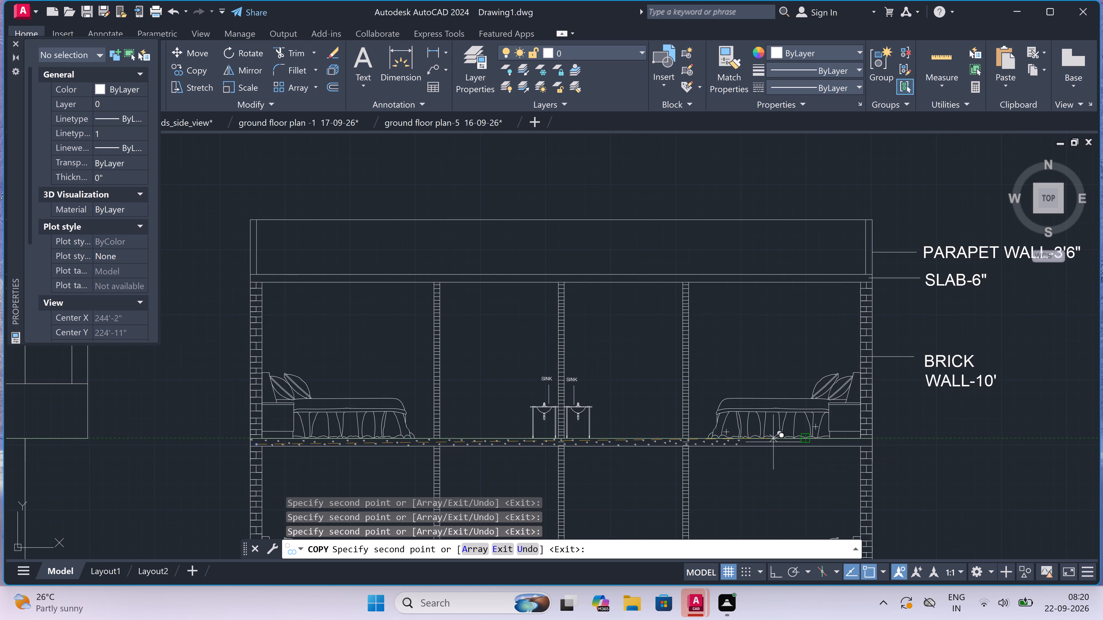
scroll(782, 439, up, 3)
scroll(704, 454, up, 3)
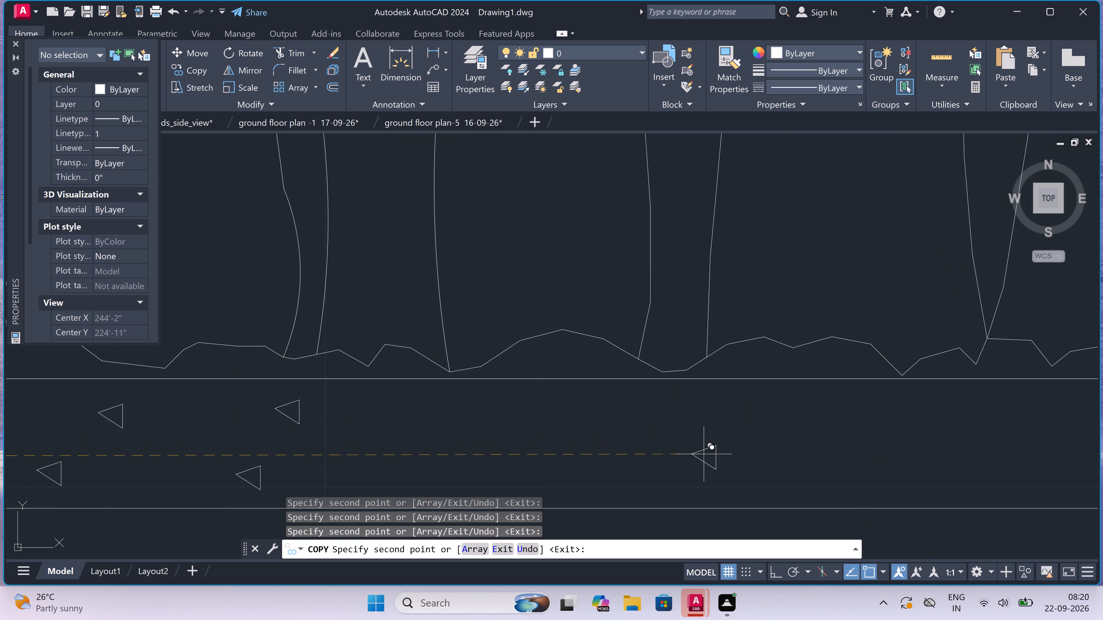
click(443, 462)
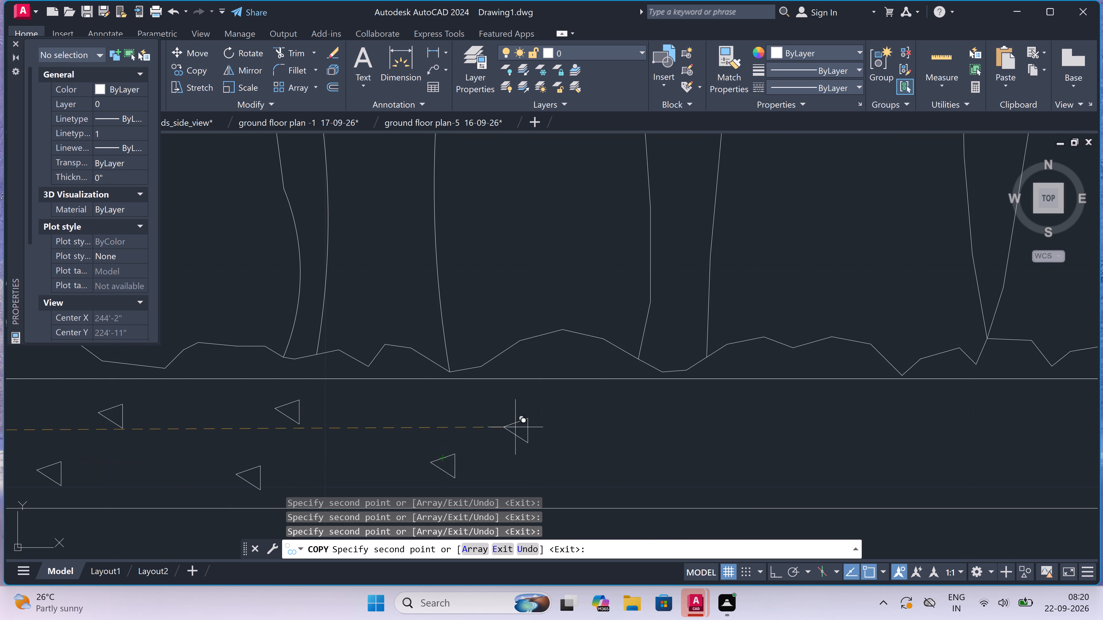
click(527, 427)
click(903, 412)
click(744, 445)
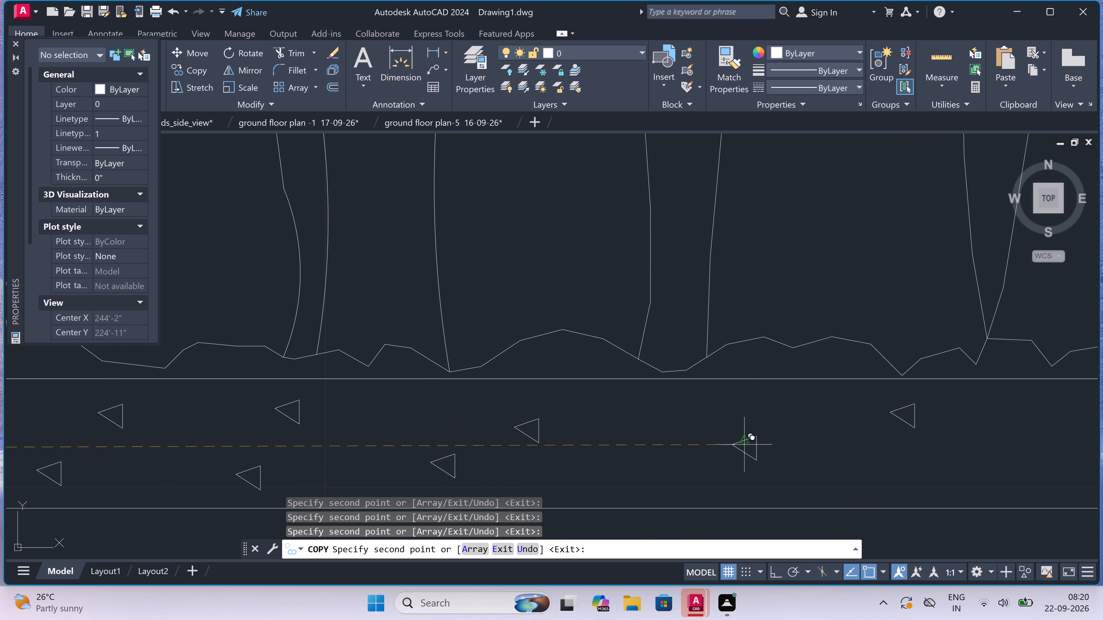
scroll(672, 453, down, 1)
click(658, 457)
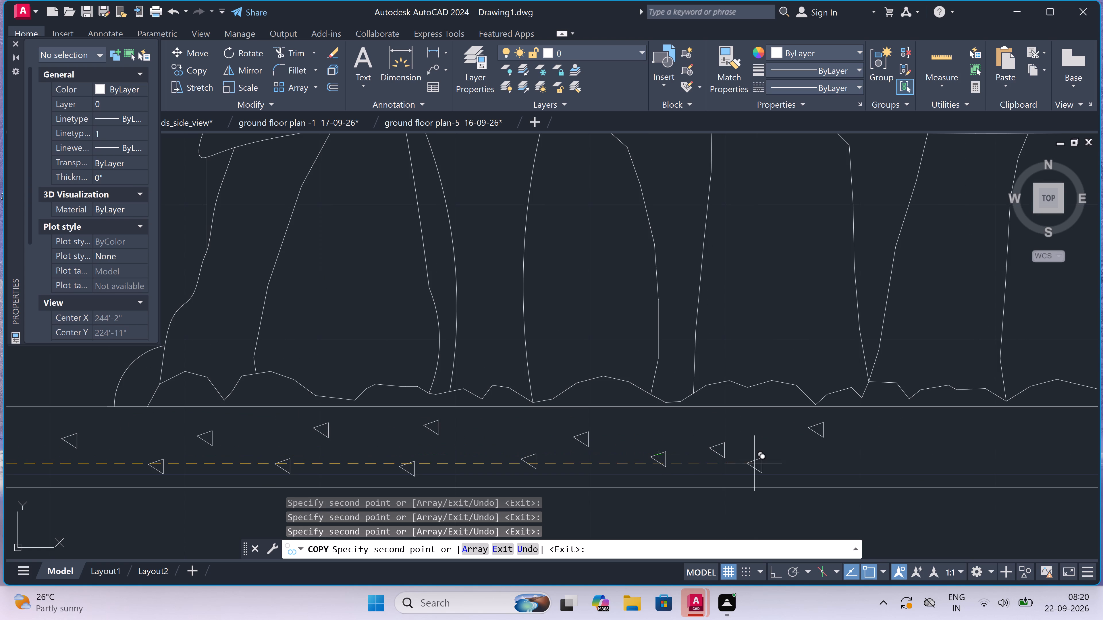
click(784, 463)
Place three triangle copies in the intermediate slab beneath the upper right bed, continuing toward its pillow end.
scroll(635, 462, down, 4)
scroll(670, 470, up, 3)
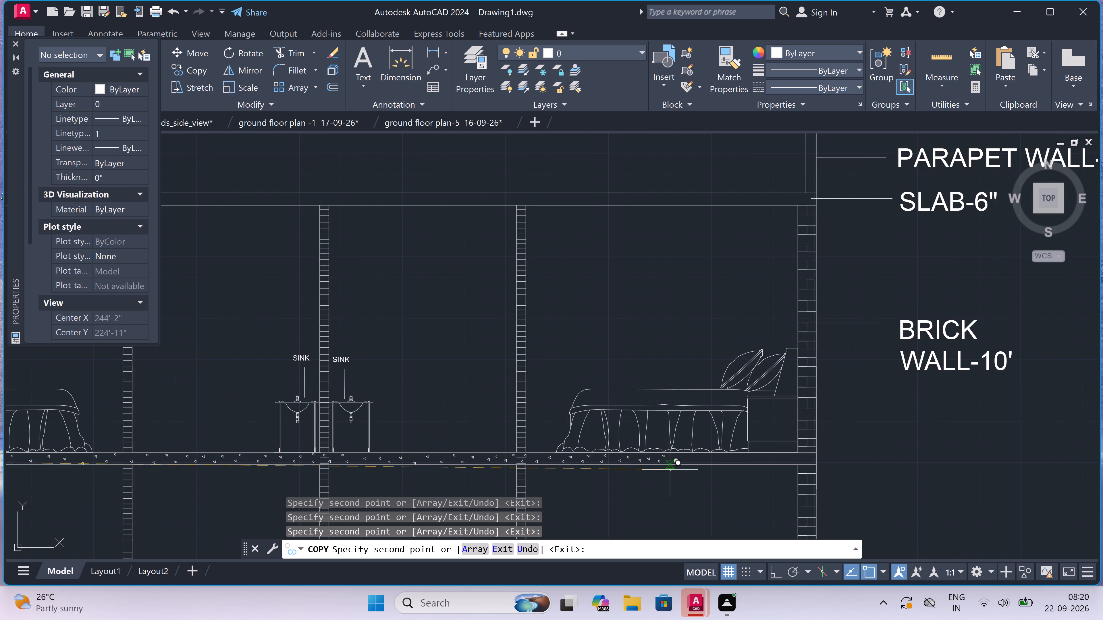
scroll(703, 423, up, 3)
click(698, 450)
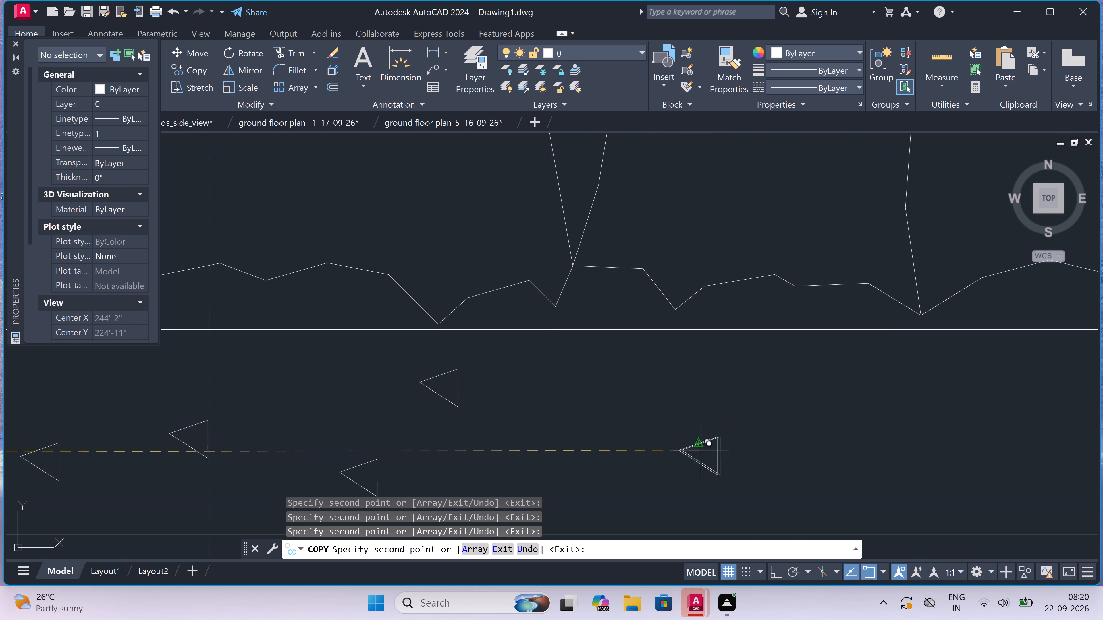
click(946, 389)
scroll(882, 429, down, 4)
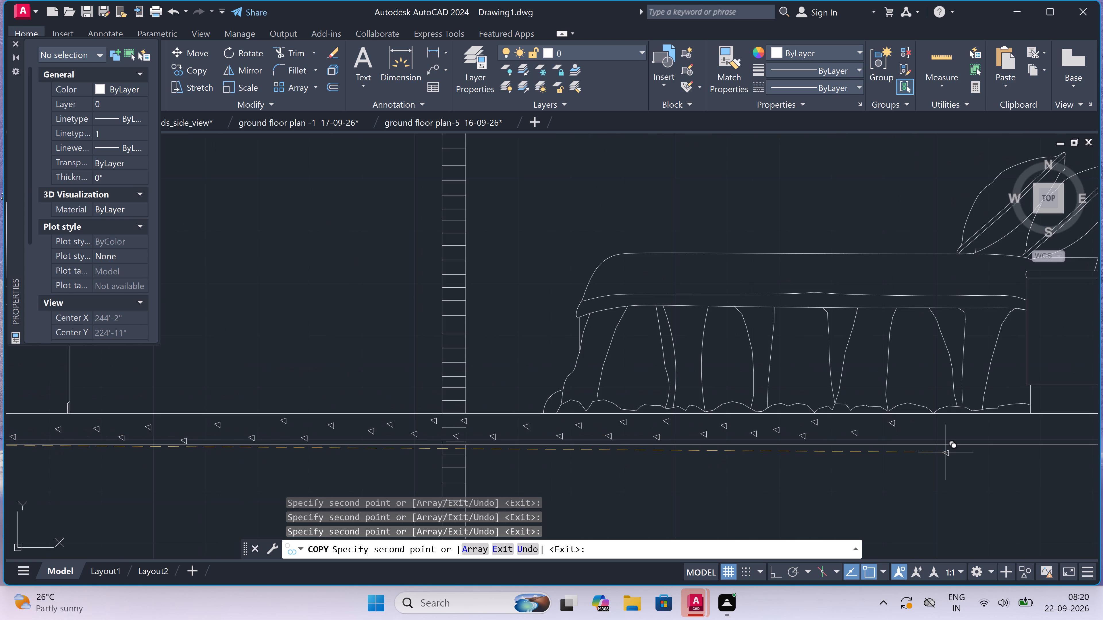
scroll(695, 449, down, 4)
scroll(741, 449, up, 3)
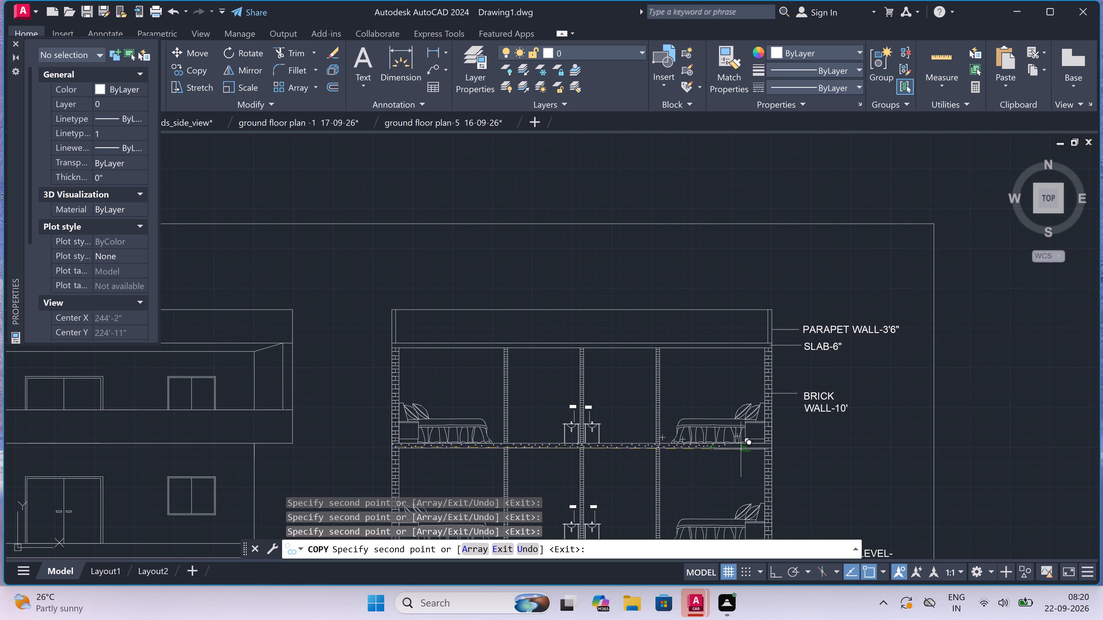
scroll(774, 431, up, 4)
scroll(773, 431, down, 1)
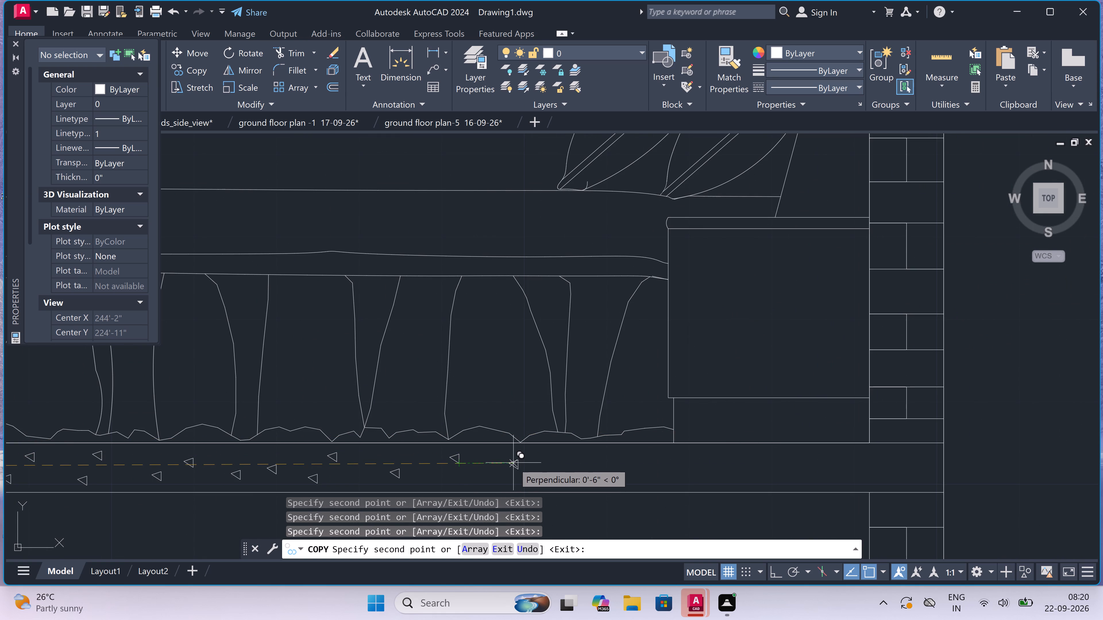
scroll(529, 452, down, 1)
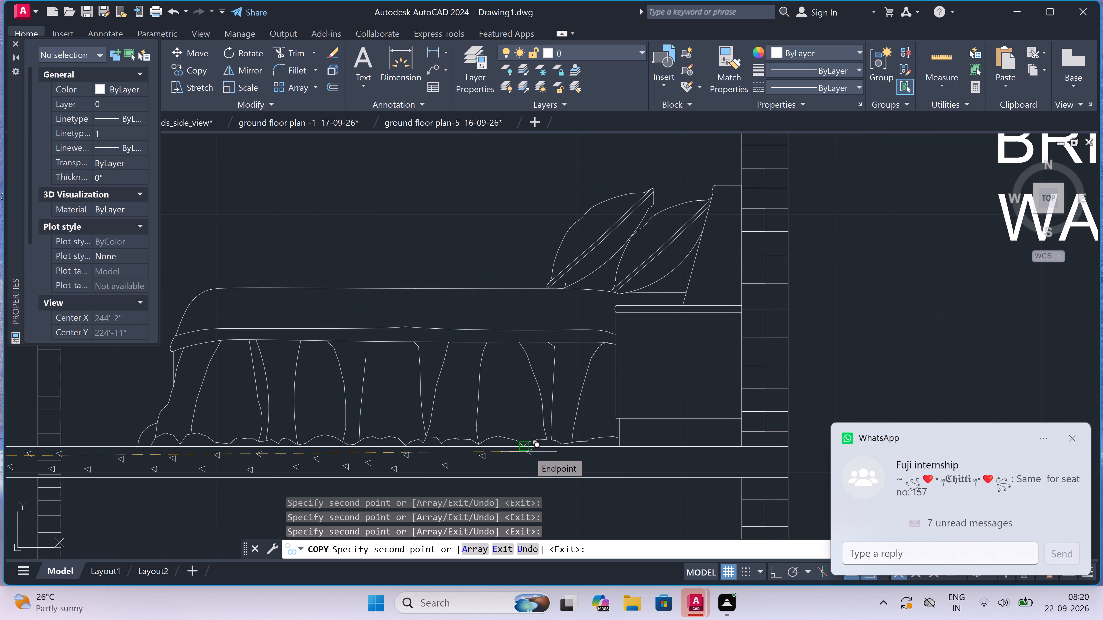
scroll(517, 462, up, 1)
drag(517, 462, 521, 458)
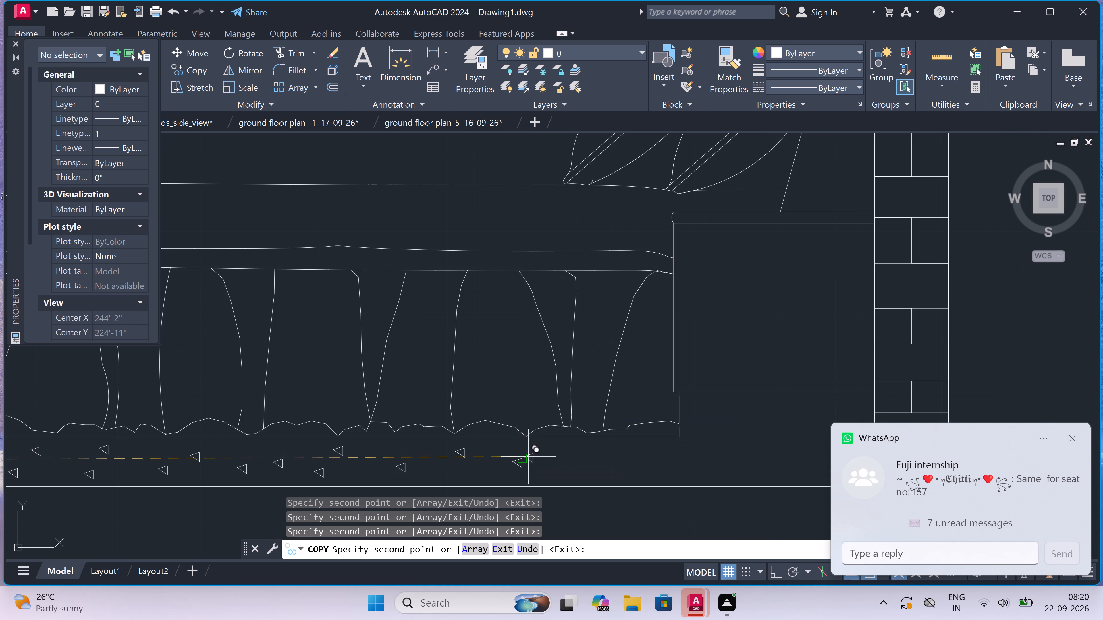
Place eight triangle copies in two staggered rows in the intermediate slab, from beneath the bed's pillow end to the right outer wall.
click(613, 456)
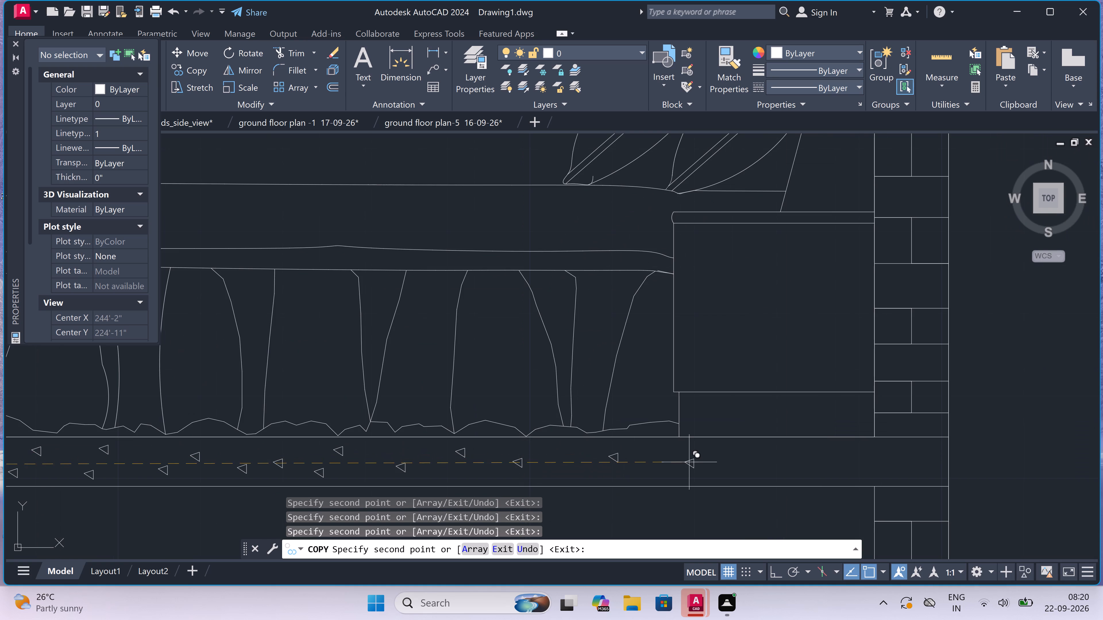
click(708, 458)
click(825, 460)
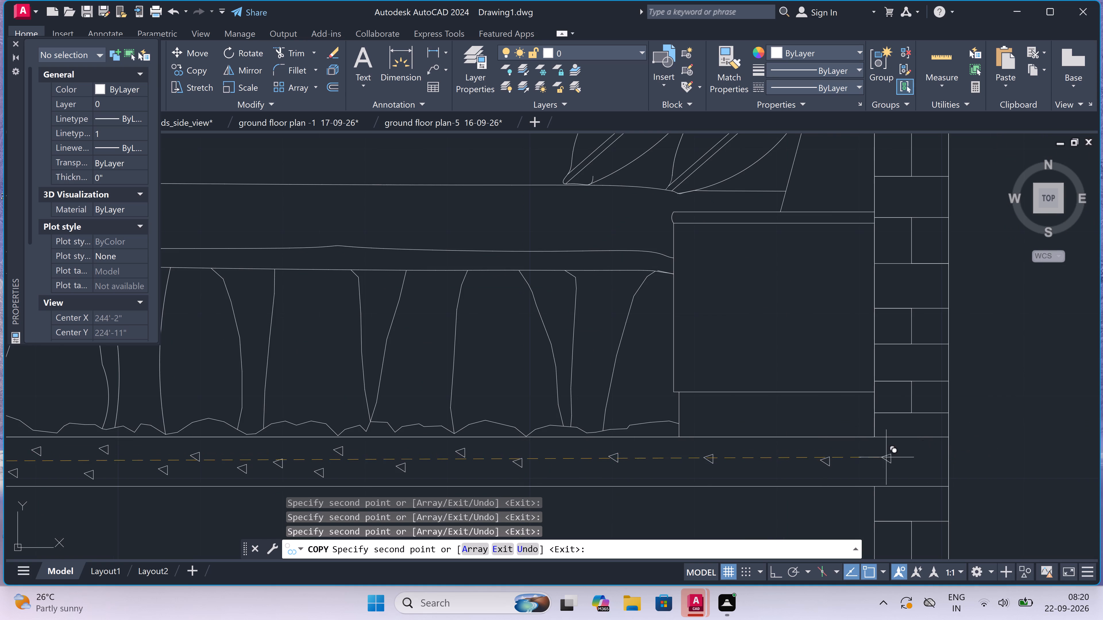
click(913, 447)
click(880, 472)
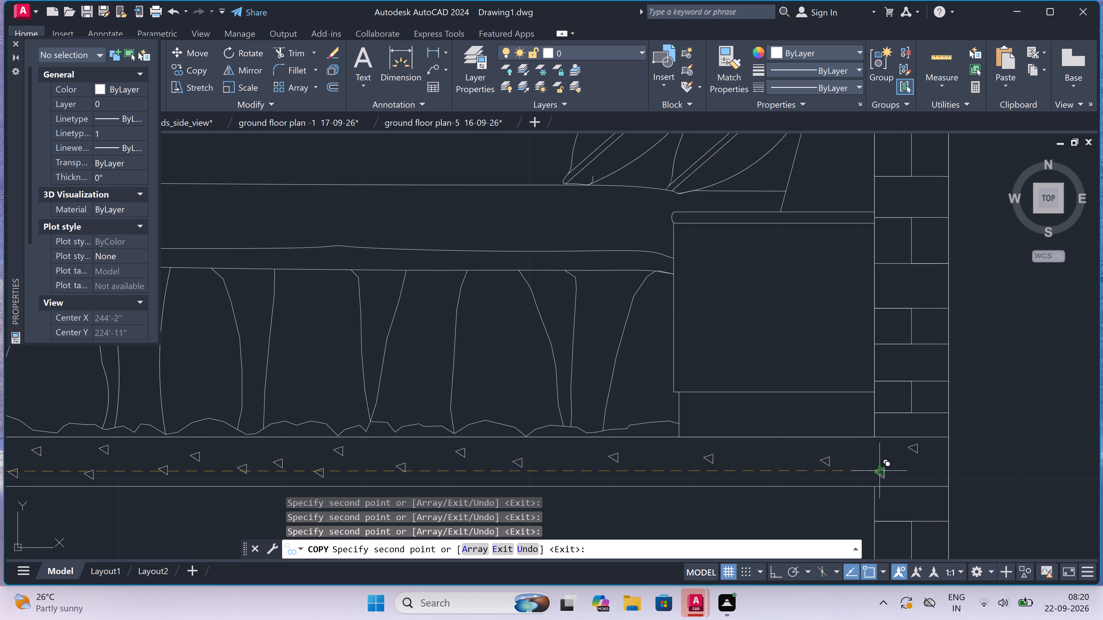
click(770, 477)
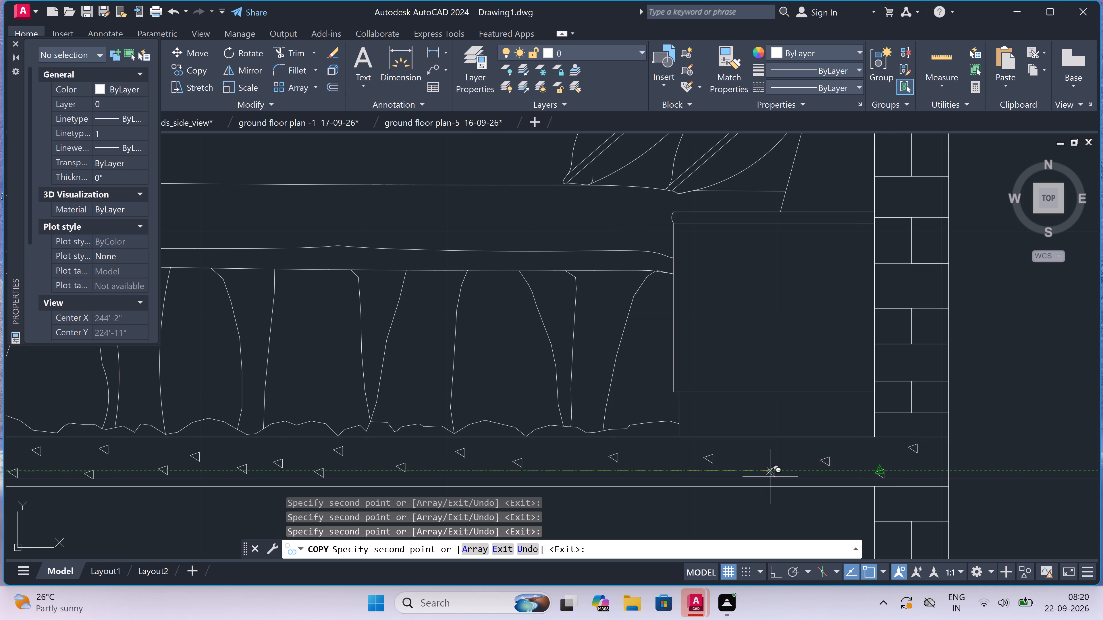
click(669, 475)
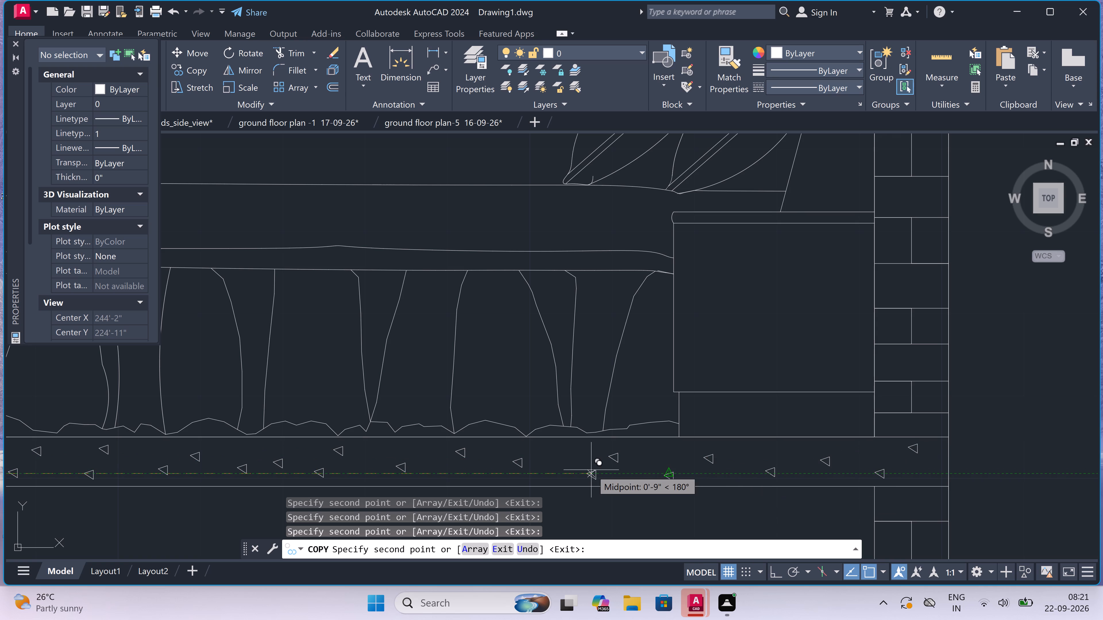
click(568, 471)
Place six triangle copies in two staggered rows at the left end of the roof slab, starting above the left outer brick wall.
scroll(597, 453, down, 3)
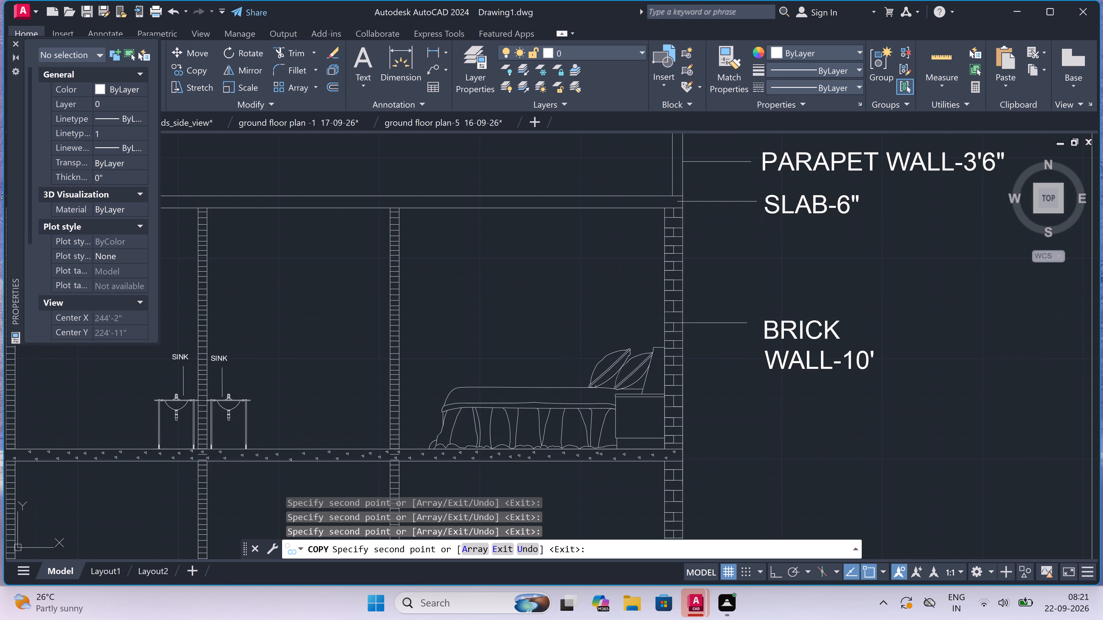
scroll(597, 453, down, 4)
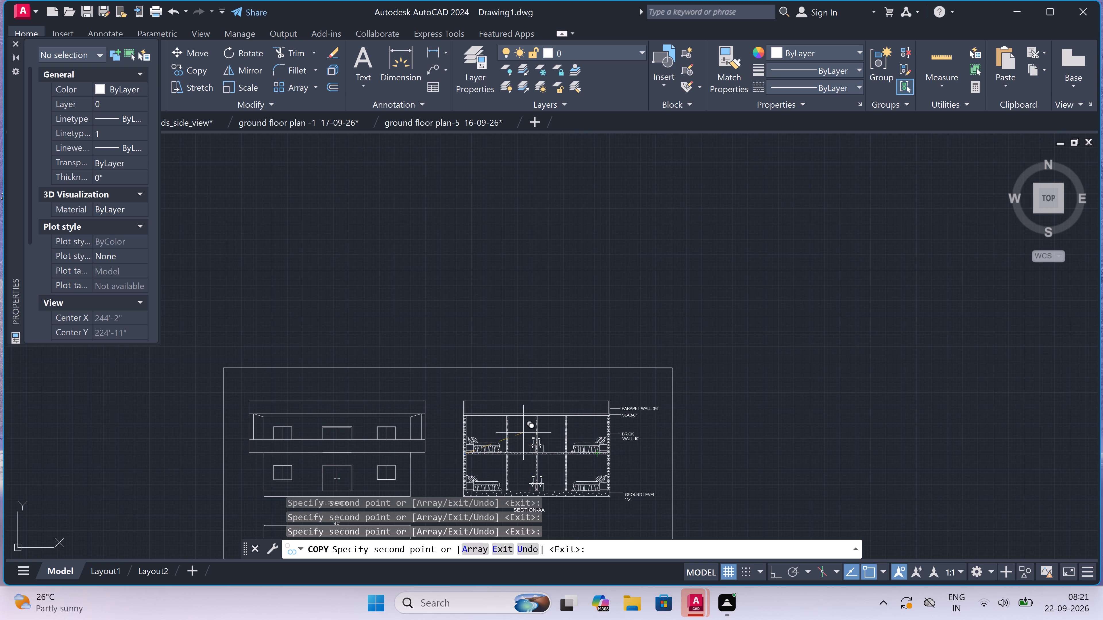
scroll(454, 413, up, 3)
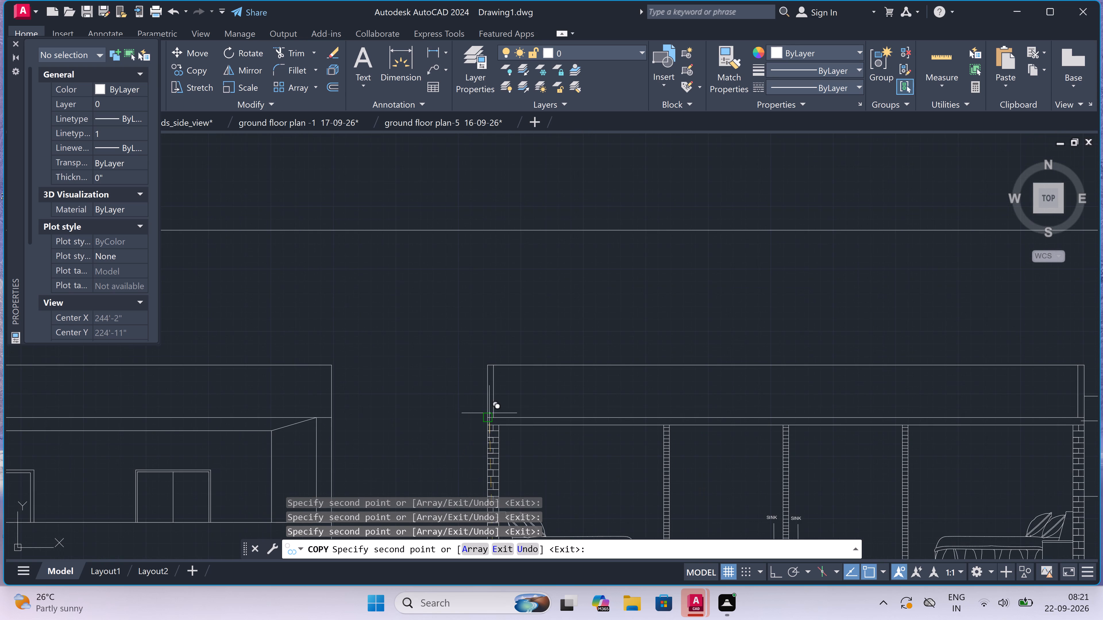
scroll(493, 414, up, 4)
scroll(457, 483, up, 1)
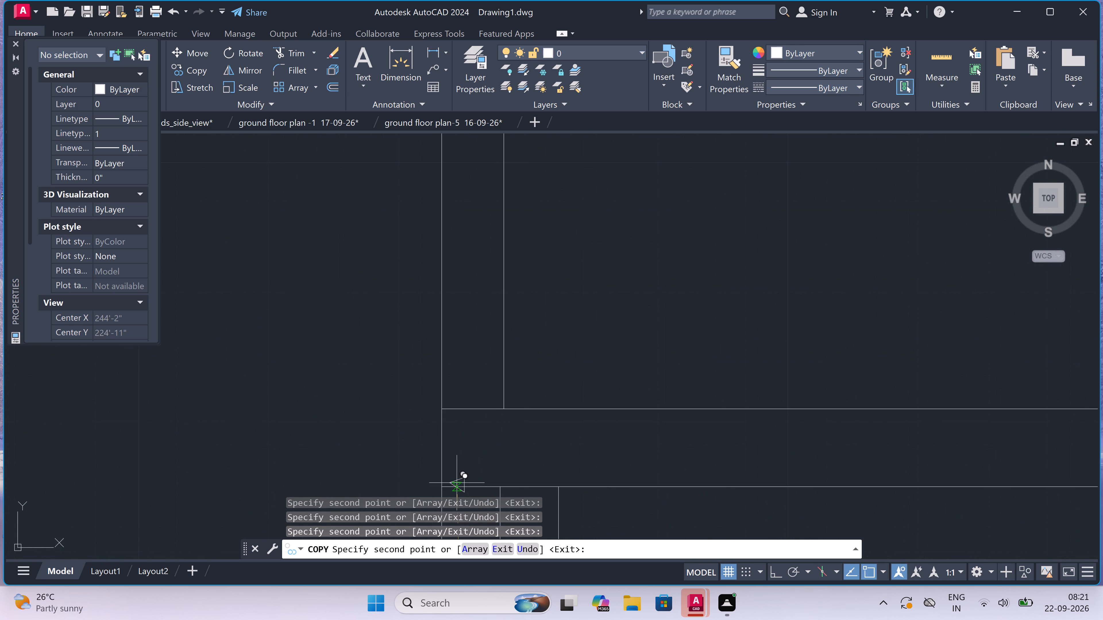
scroll(461, 478, up, 2)
click(478, 448)
click(751, 445)
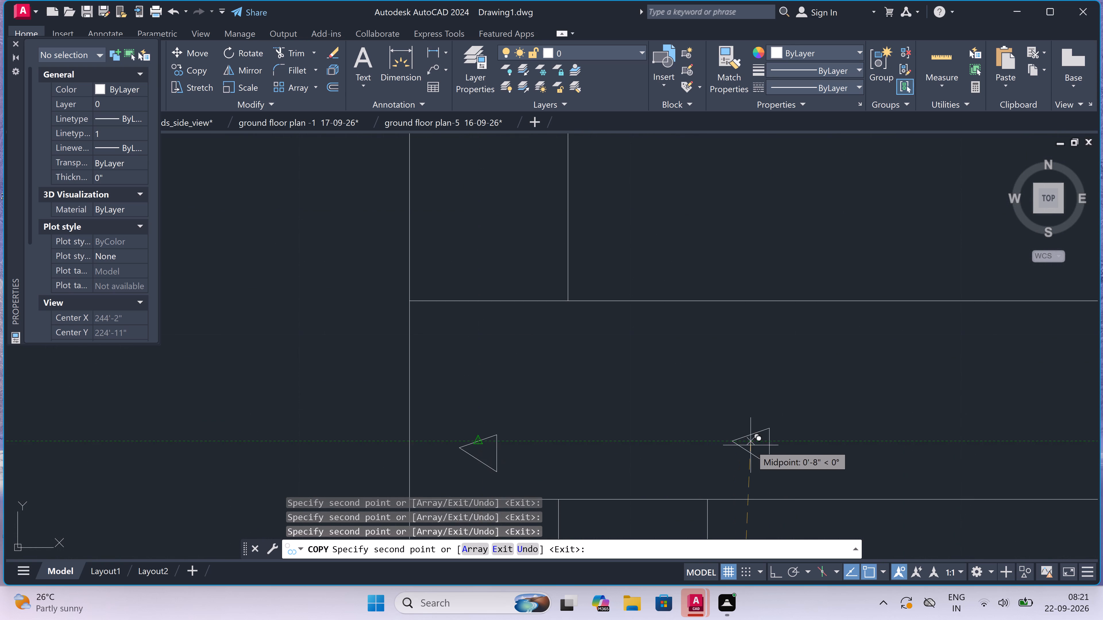
click(604, 350)
scroll(604, 350, down, 3)
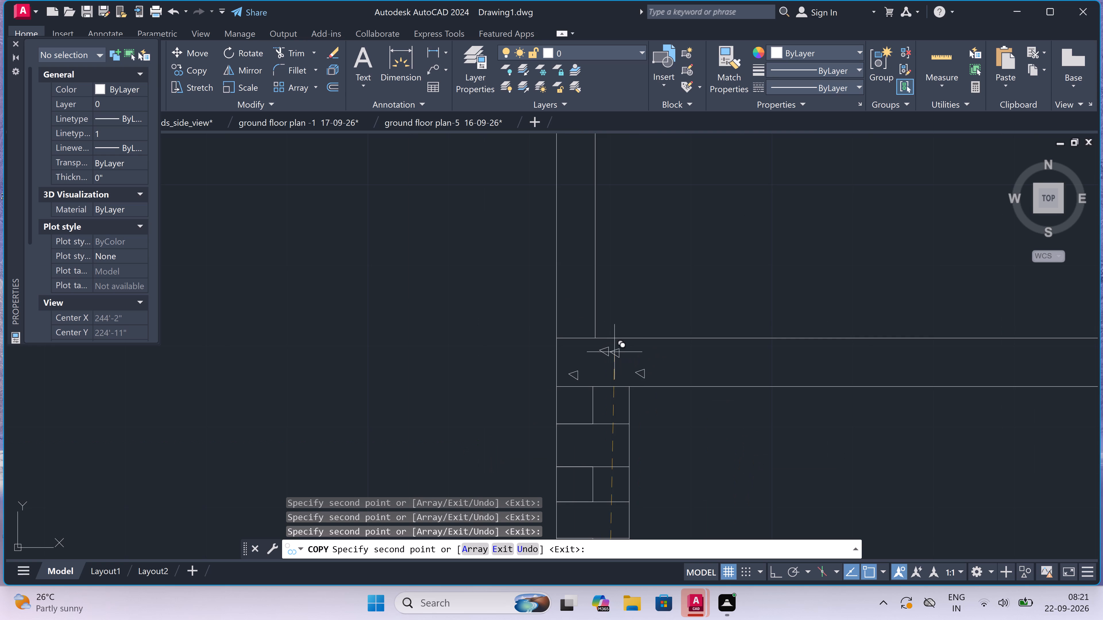
scroll(667, 359, up, 3)
click(696, 340)
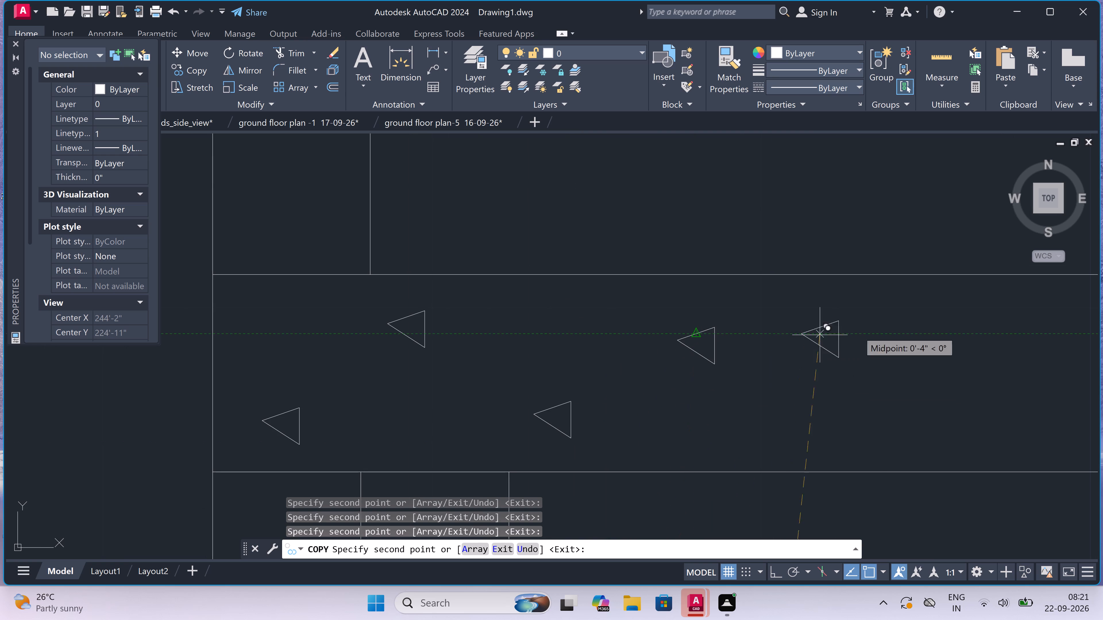
click(931, 318)
click(809, 439)
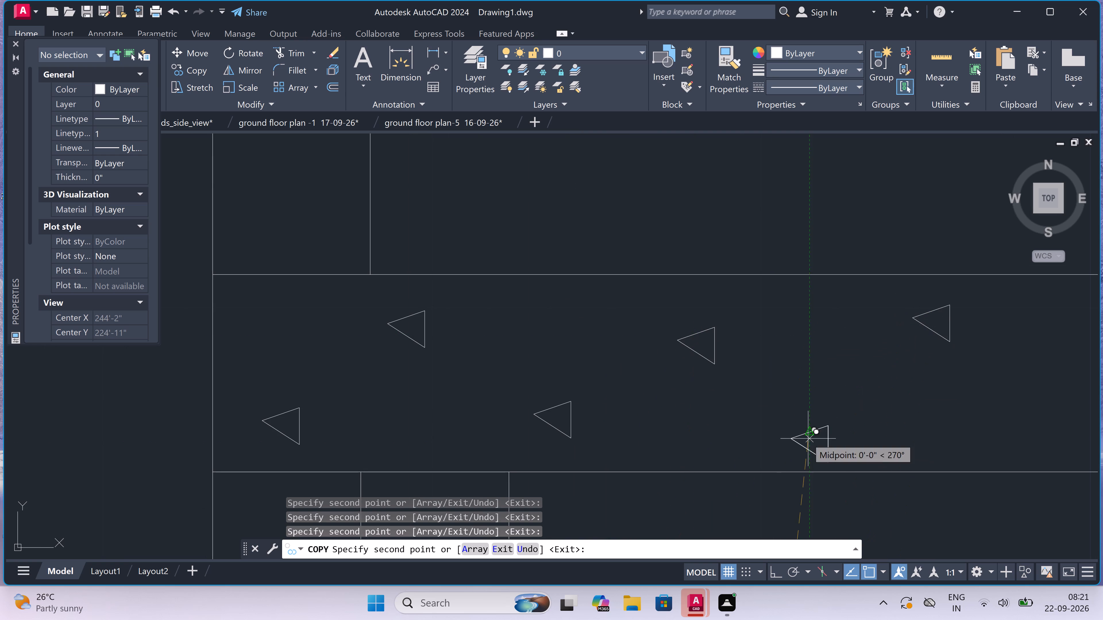
Place three triangle copies in the roof slab just past the left outer wall, two in the lower row and one in the upper.
scroll(437, 403, down, 5)
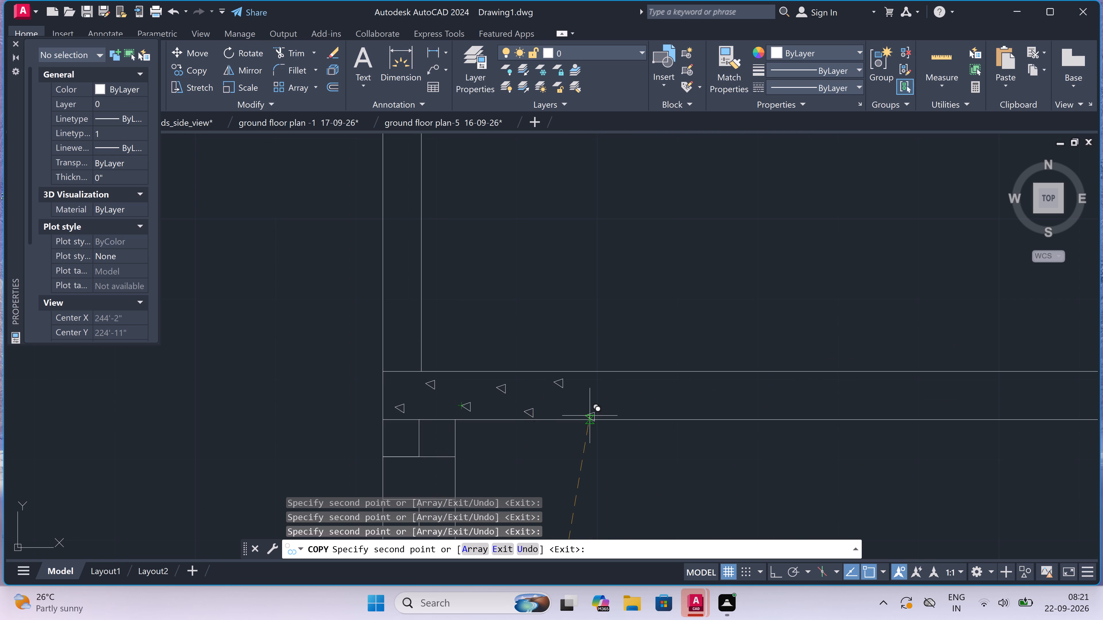
scroll(590, 416, up, 3)
click(617, 391)
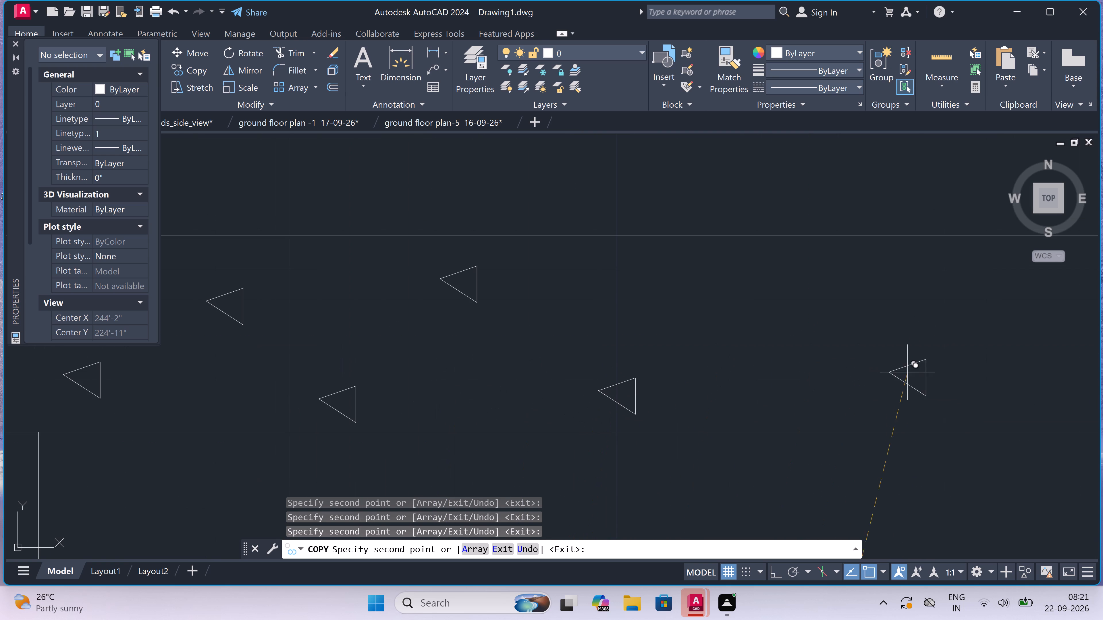
click(981, 374)
click(764, 274)
Place six triangle copies in the roof slab over the left room, four in the upper row and two in the lower row.
scroll(353, 389, down, 2)
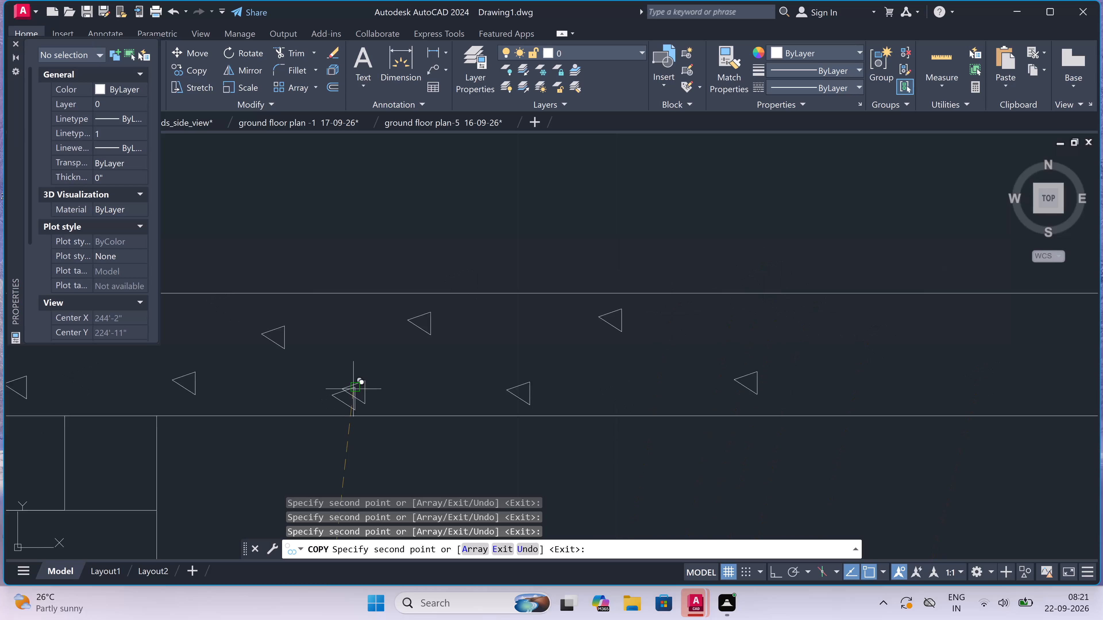
scroll(353, 389, down, 4)
scroll(382, 385, up, 4)
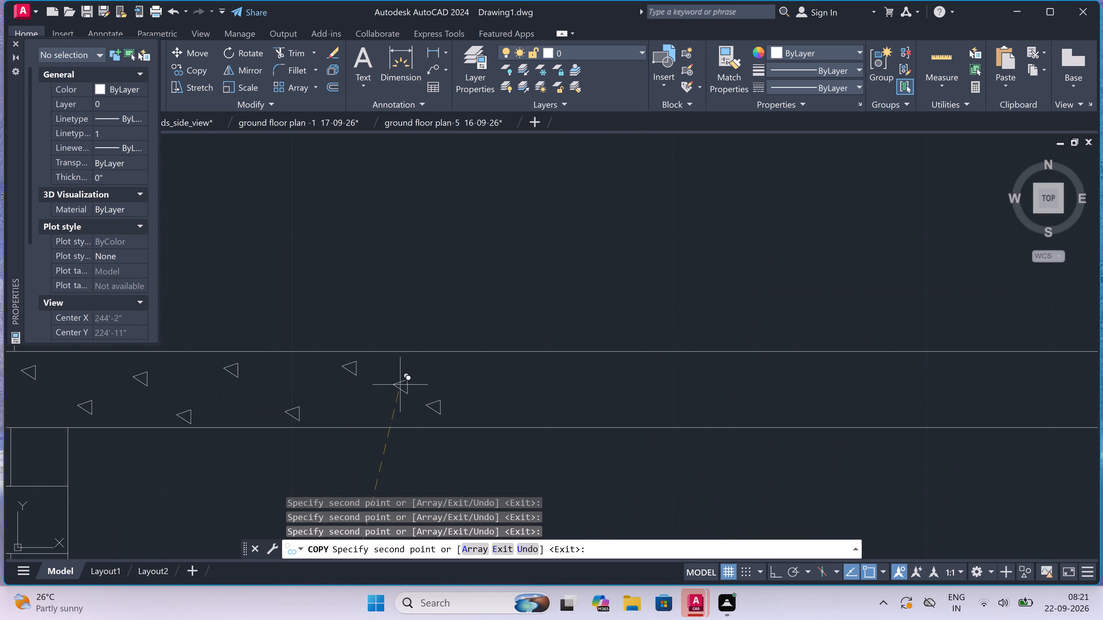
scroll(504, 386, up, 2)
drag(575, 358, 577, 358)
click(755, 361)
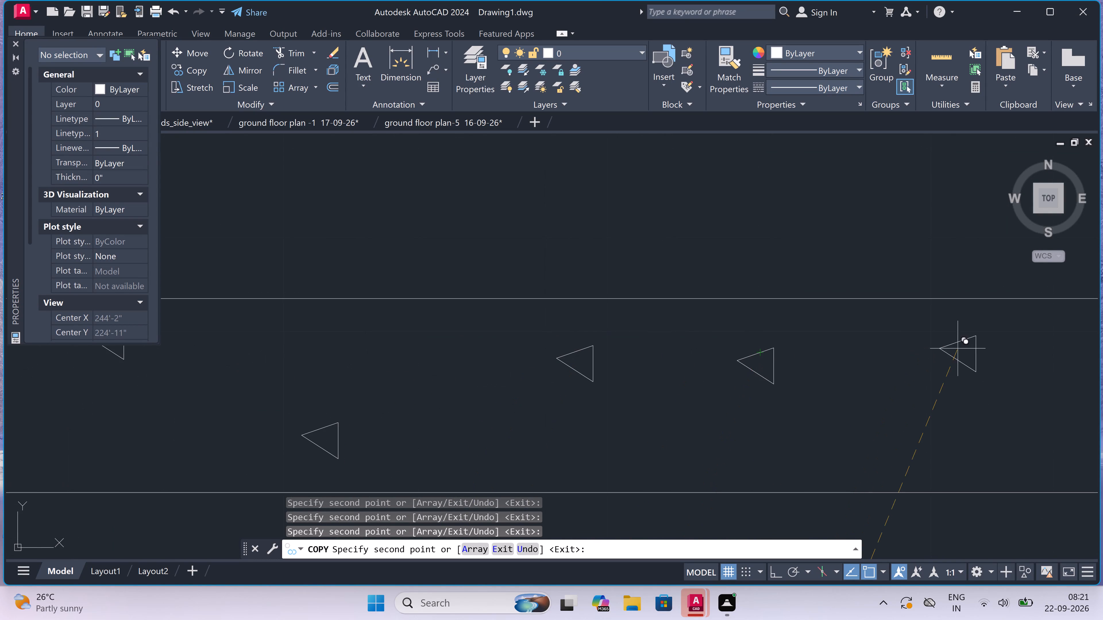
click(1041, 338)
click(917, 442)
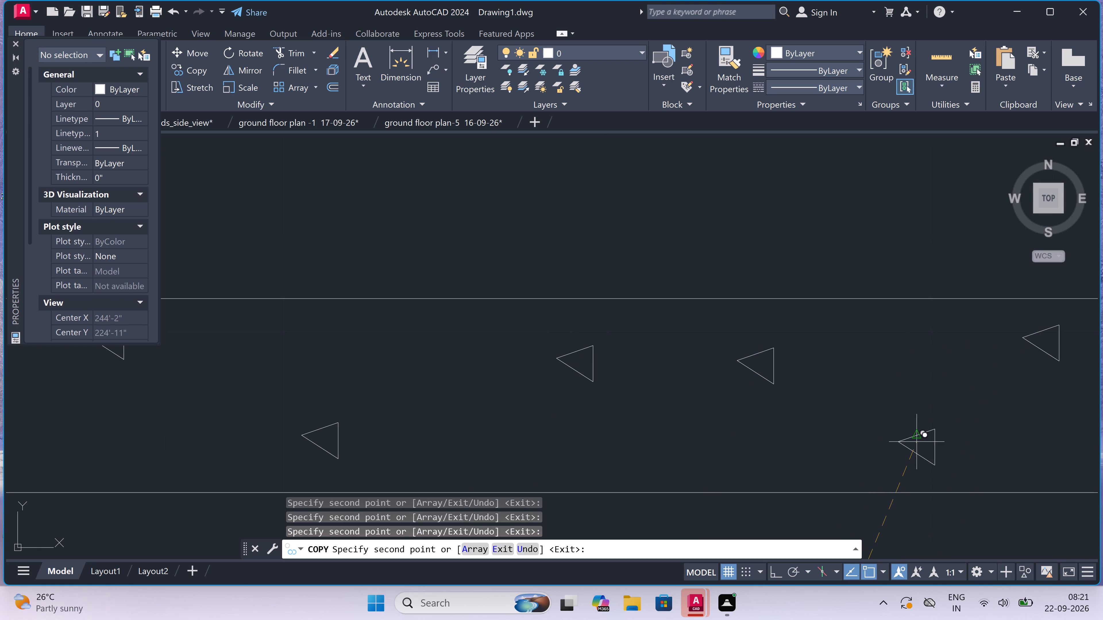
click(627, 452)
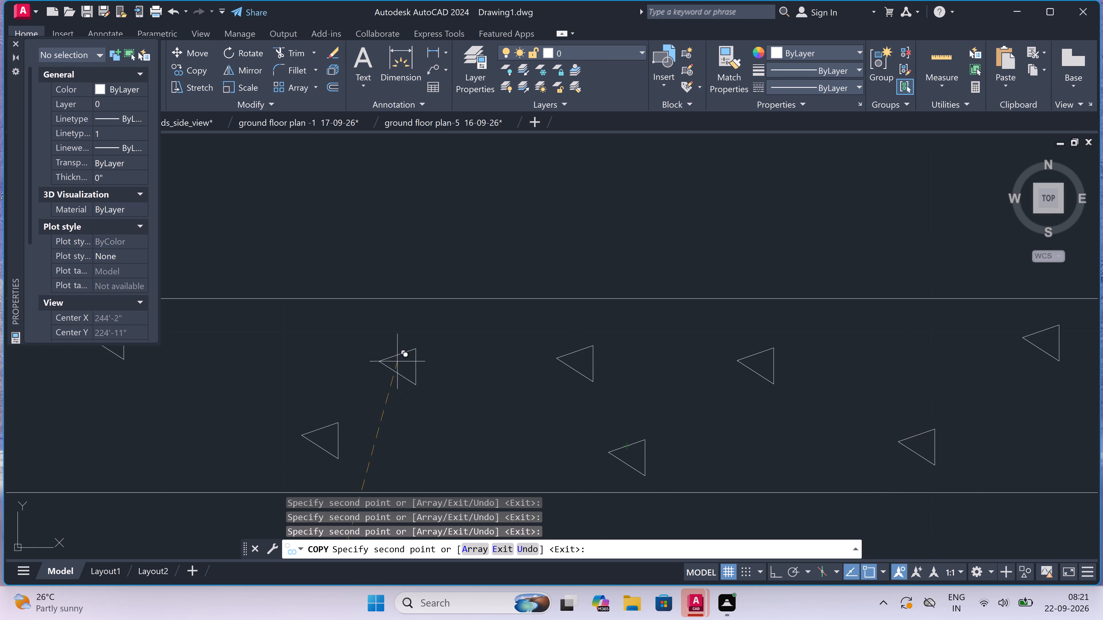
click(409, 350)
Place three triangle copies in the roof slab over the left room, two in the lower row and one in the upper.
scroll(402, 354, down, 6)
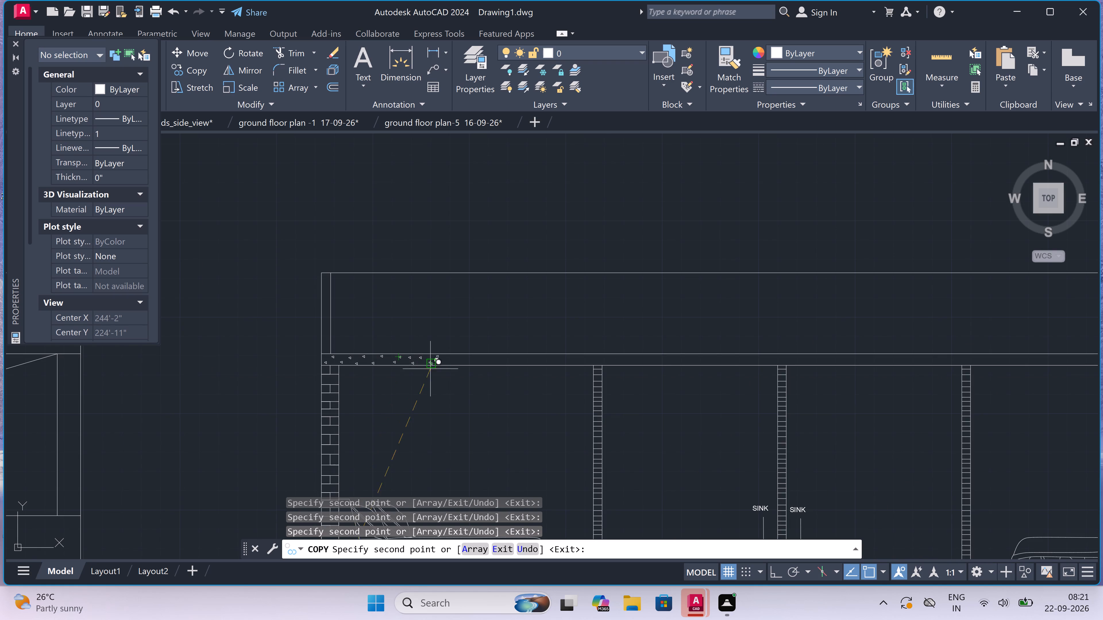
scroll(440, 360, up, 4)
scroll(478, 371, up, 2)
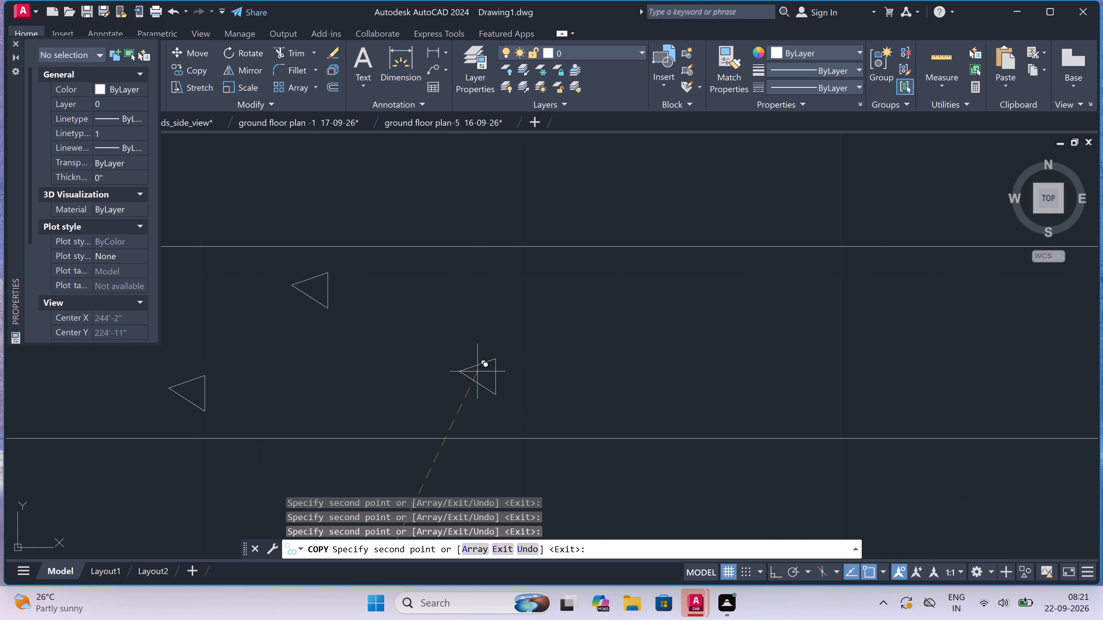
click(477, 371)
click(771, 392)
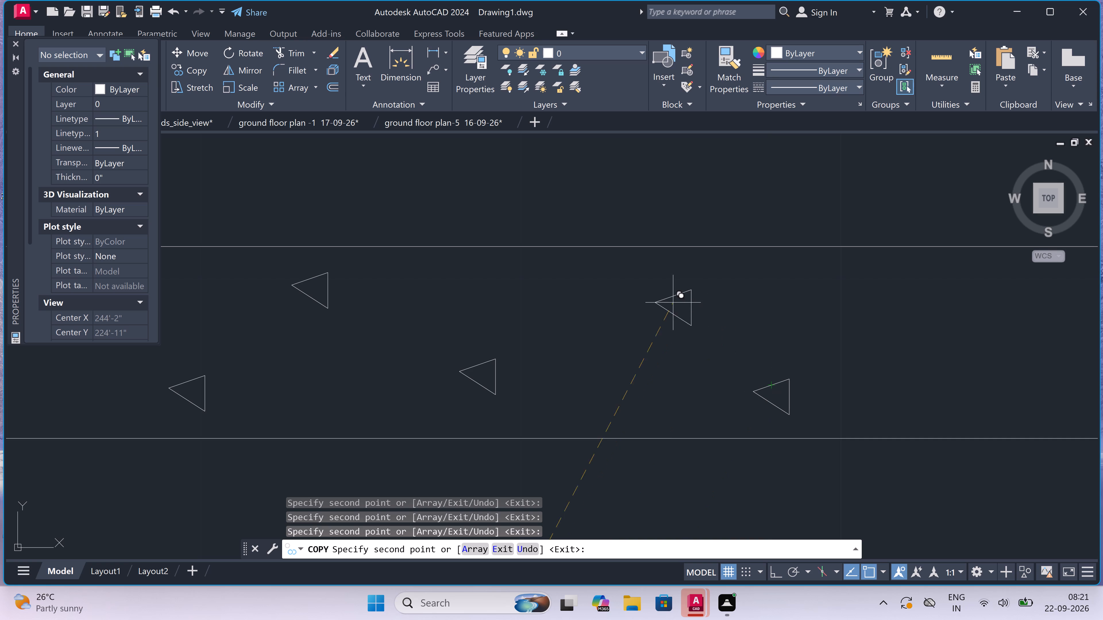
click(621, 302)
Place four triangle copies in the roof slab, two in each row, continuing toward the left interior wall.
scroll(385, 405, down, 4)
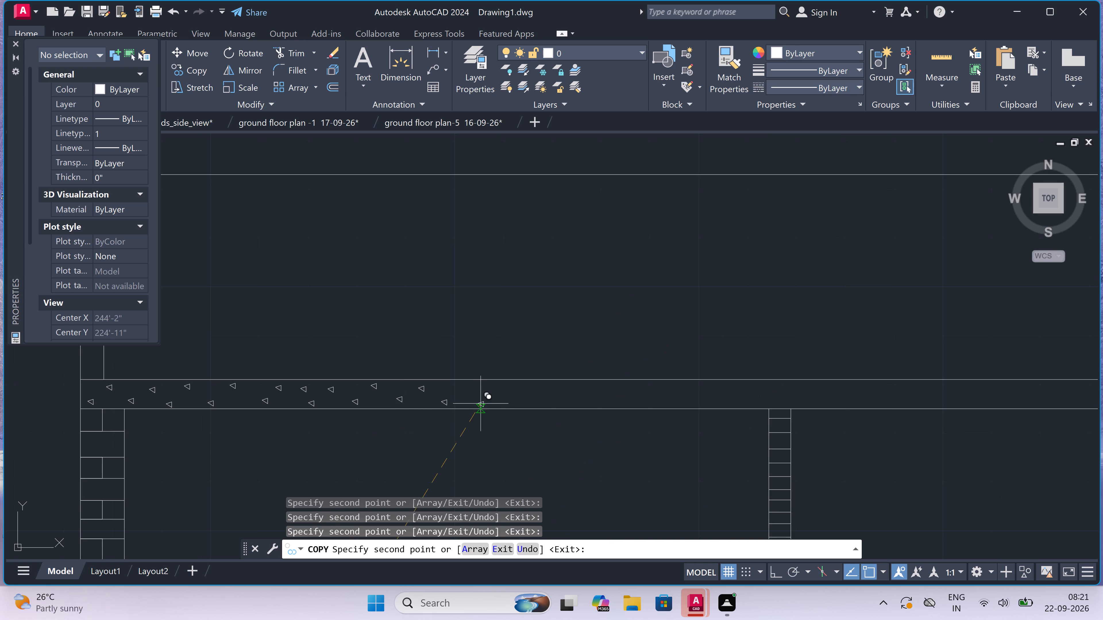
scroll(480, 404, up, 5)
click(475, 398)
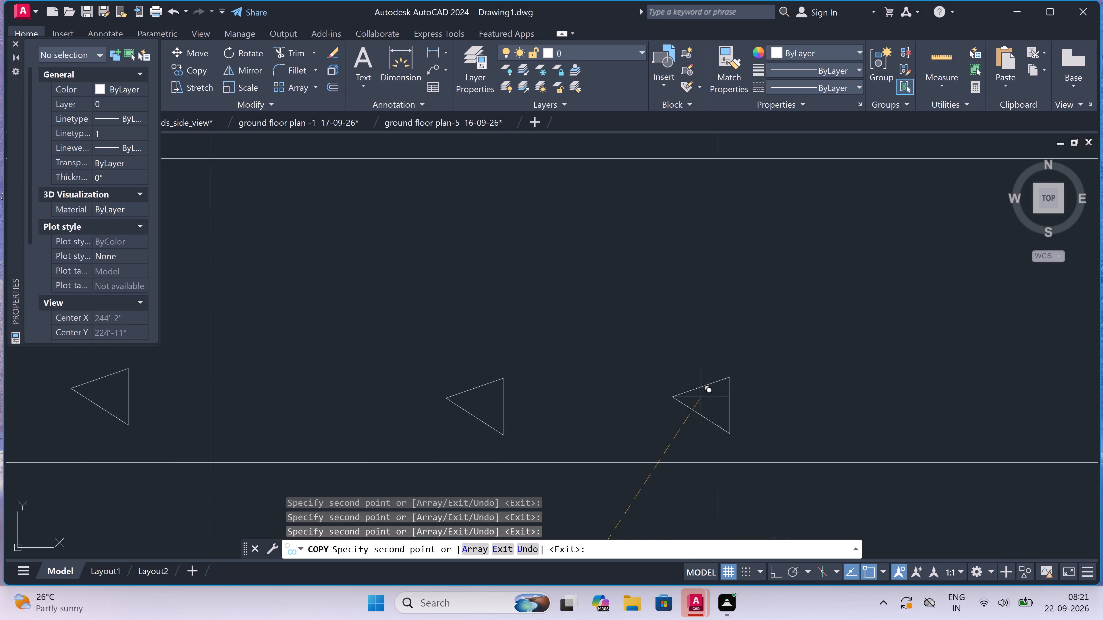
click(853, 397)
click(684, 215)
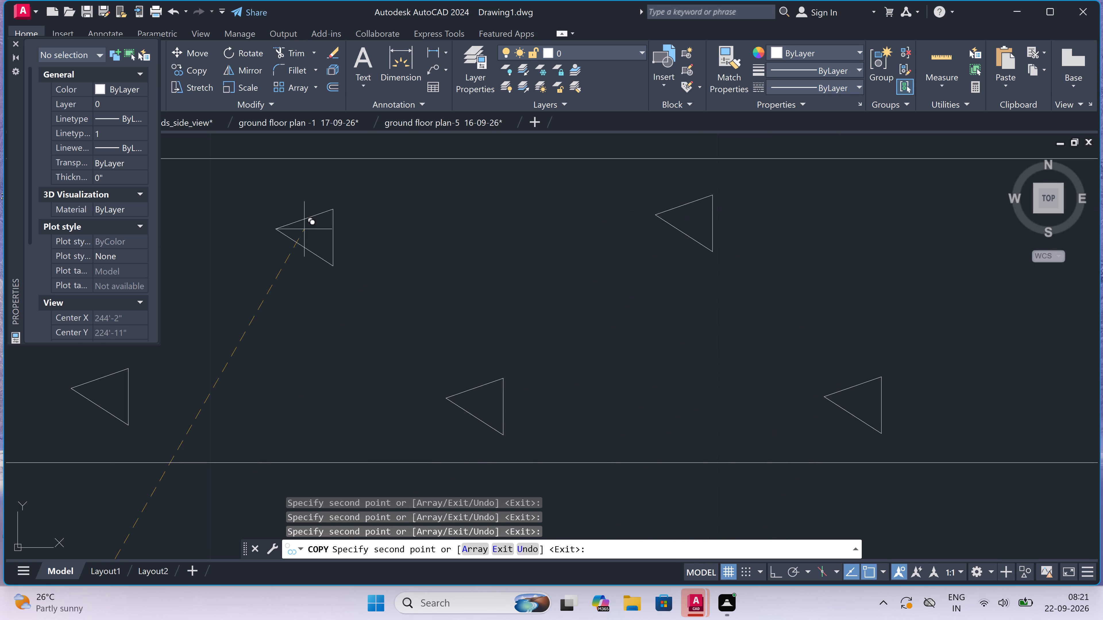
click(238, 233)
scroll(308, 319, down, 2)
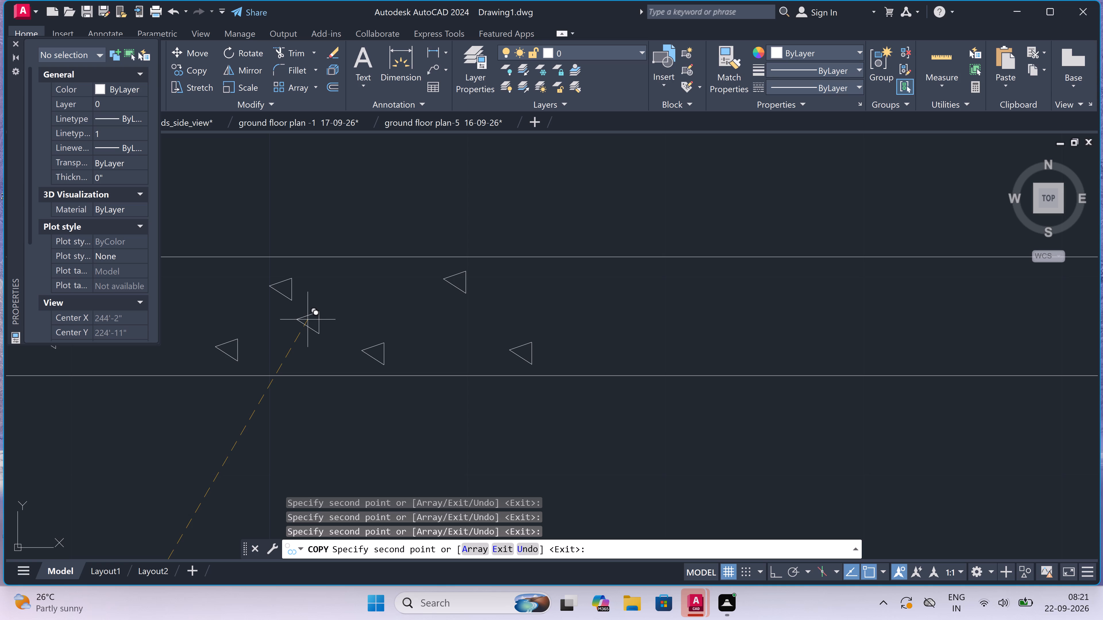
scroll(481, 315, down, 3)
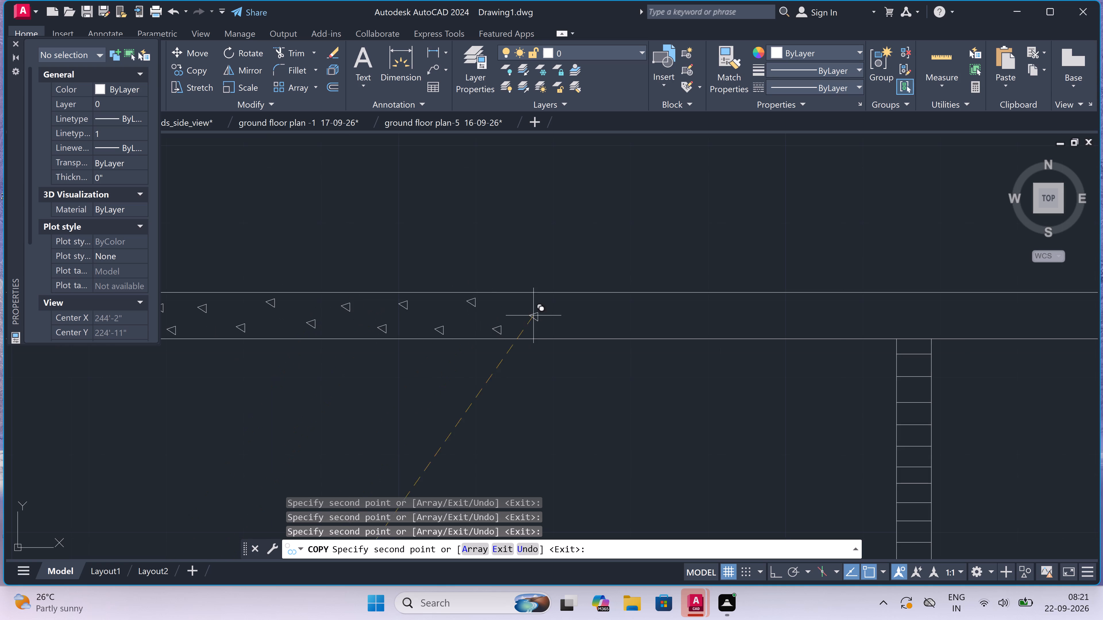
Place six triangle copies in the roof slab approaching the left interior wall, three in the lower row and three in the upper.
scroll(551, 315, up, 3)
scroll(551, 315, down, 4)
scroll(605, 315, up, 4)
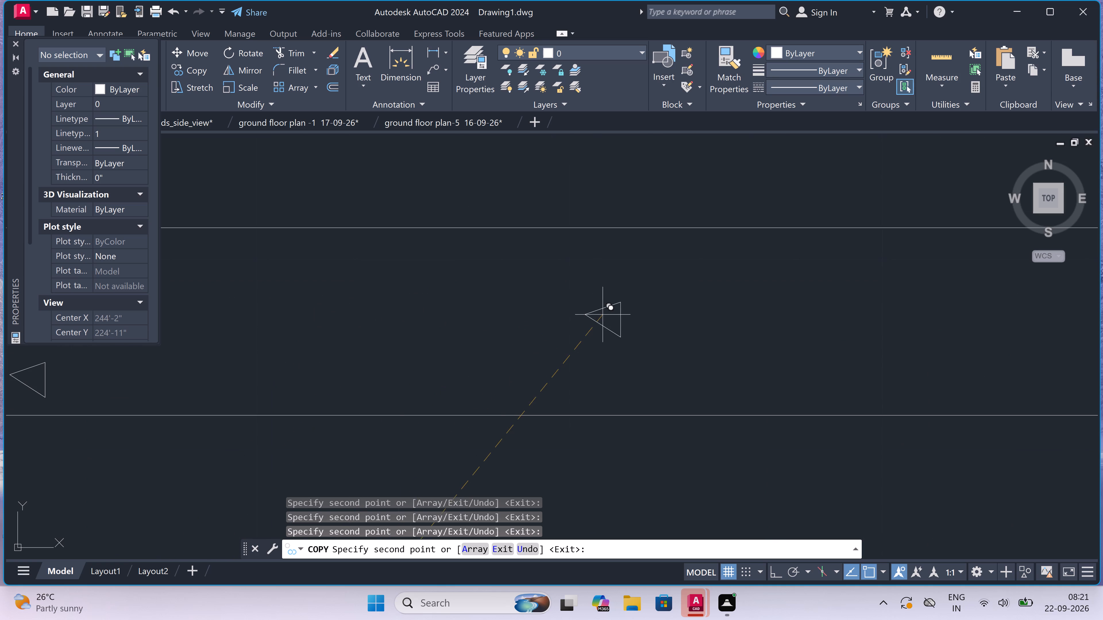
scroll(462, 333, down, 2)
scroll(405, 333, up, 1)
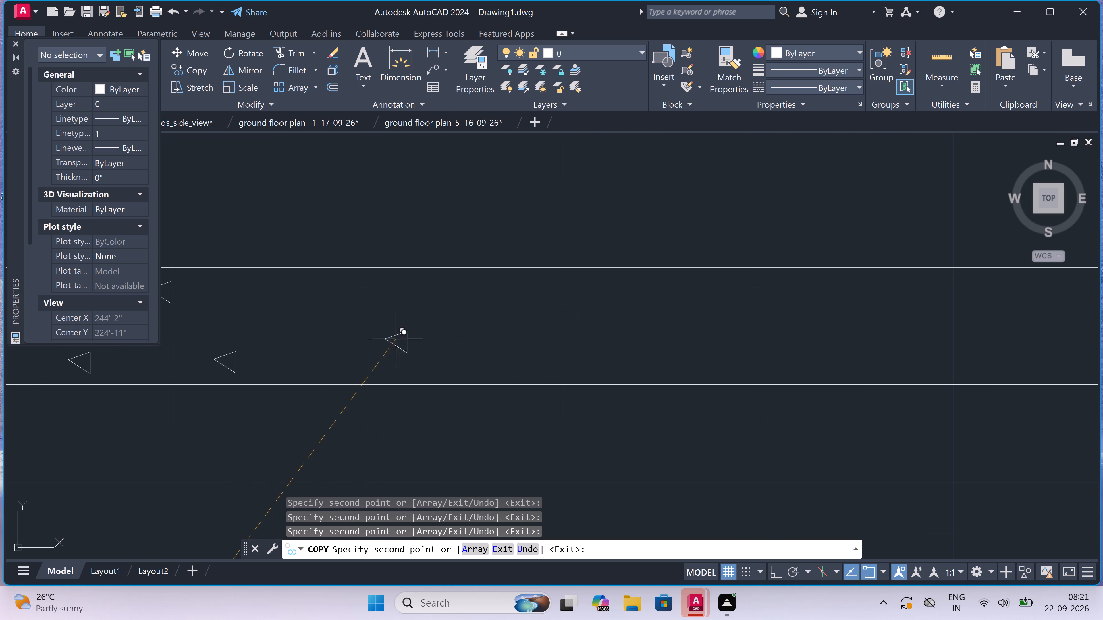
click(376, 352)
click(602, 349)
click(478, 313)
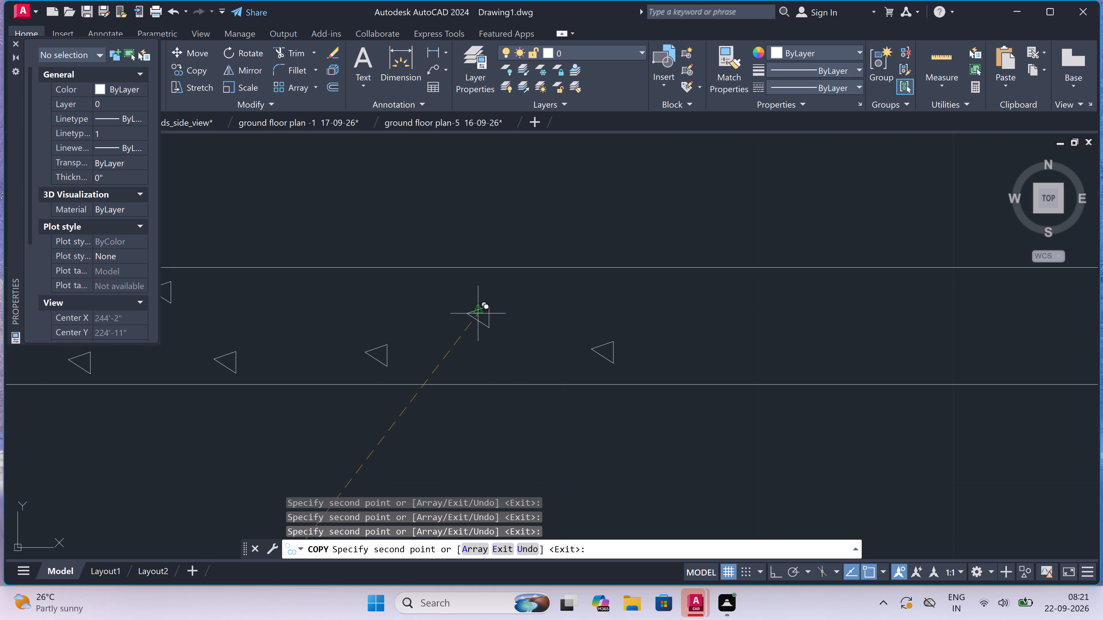
click(728, 303)
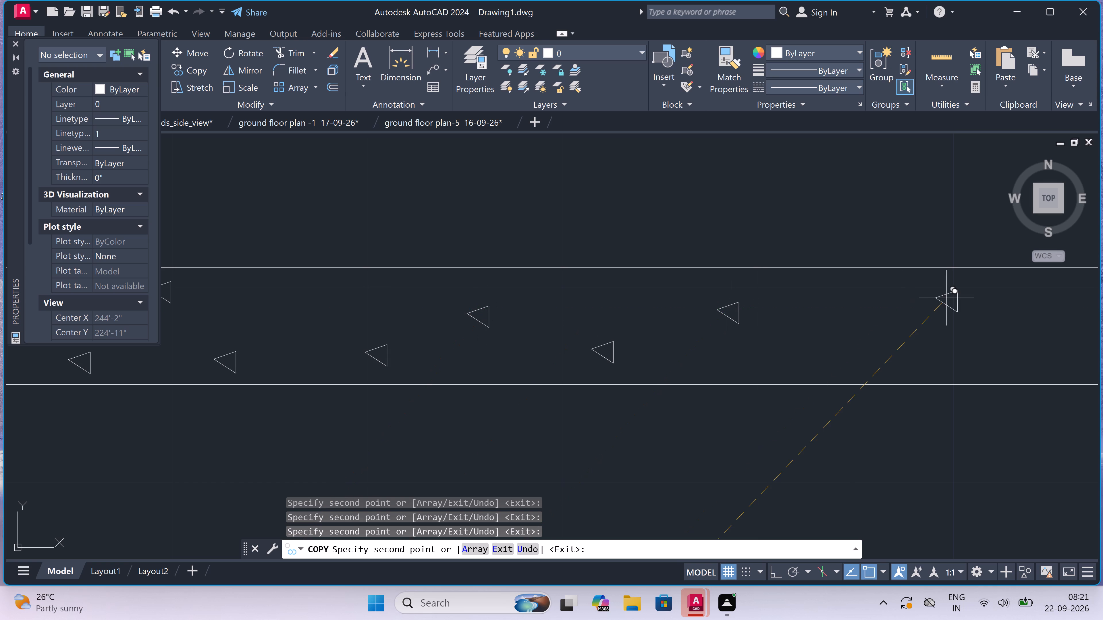
click(947, 297)
click(884, 334)
scroll(409, 332, down, 3)
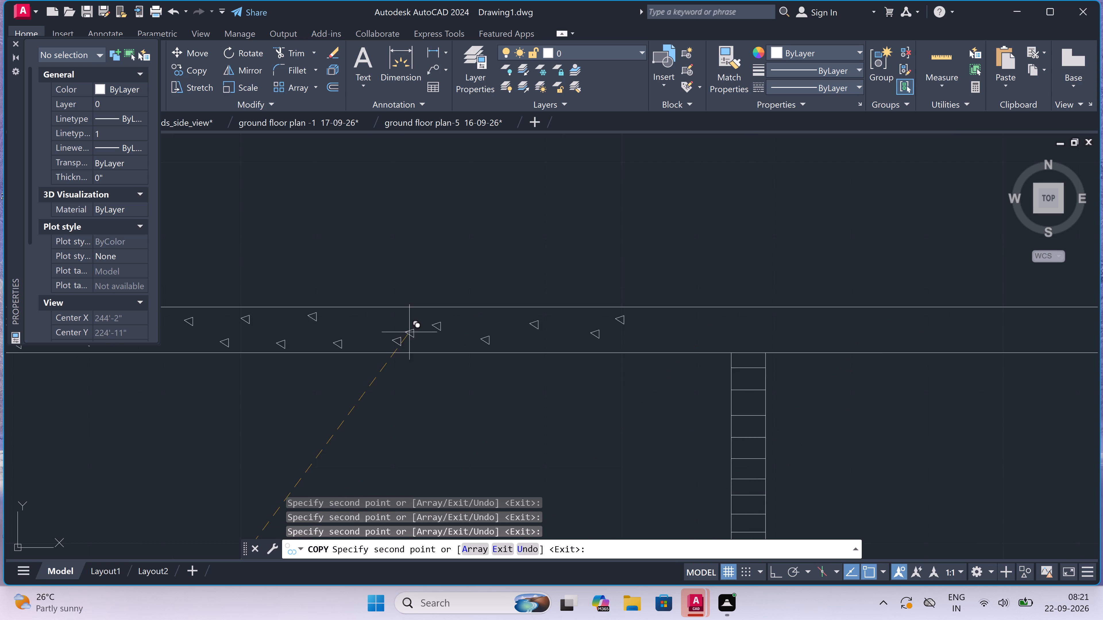
Place three triangle copies in the roof slab around the top of the left interior wall, two in the upper row and one in the lower.
scroll(590, 327, up, 3)
click(583, 326)
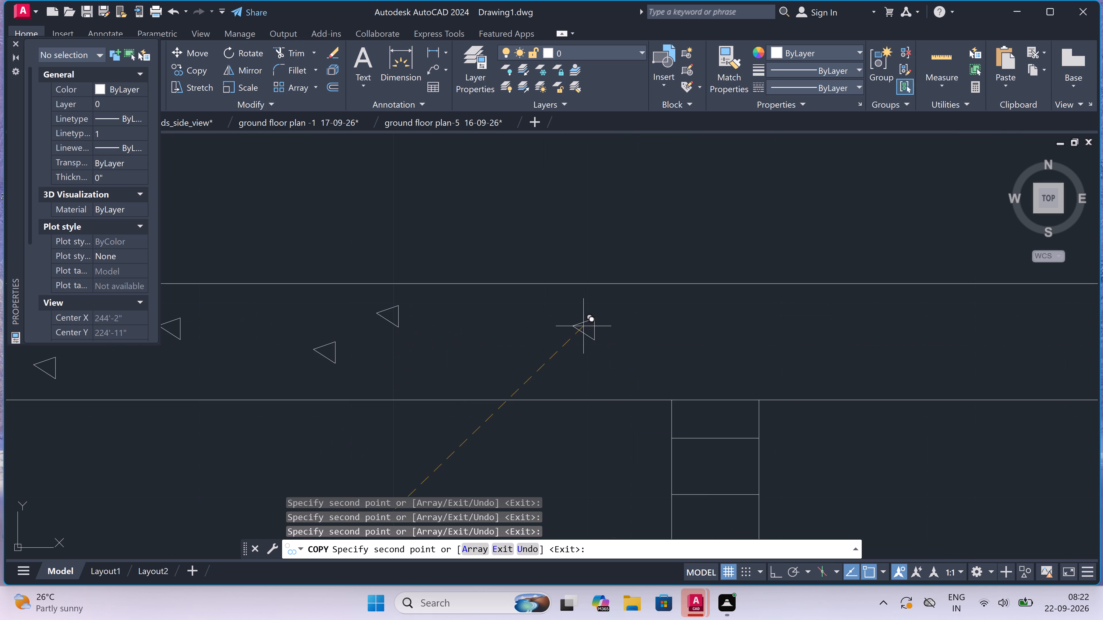
click(819, 295)
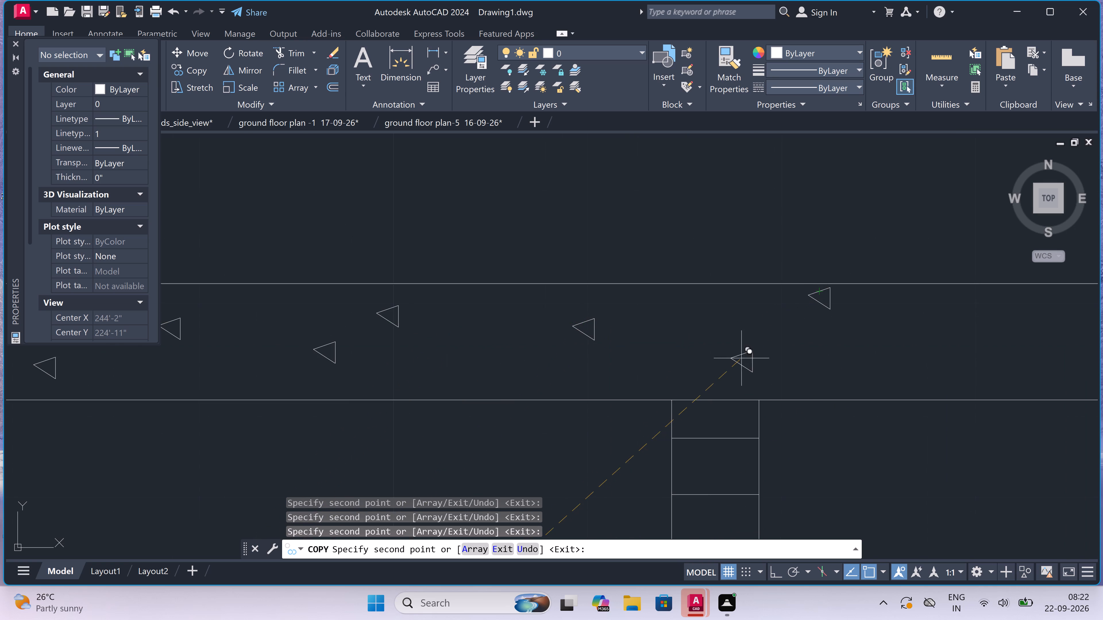
drag(741, 358, 739, 359)
scroll(491, 354, down, 4)
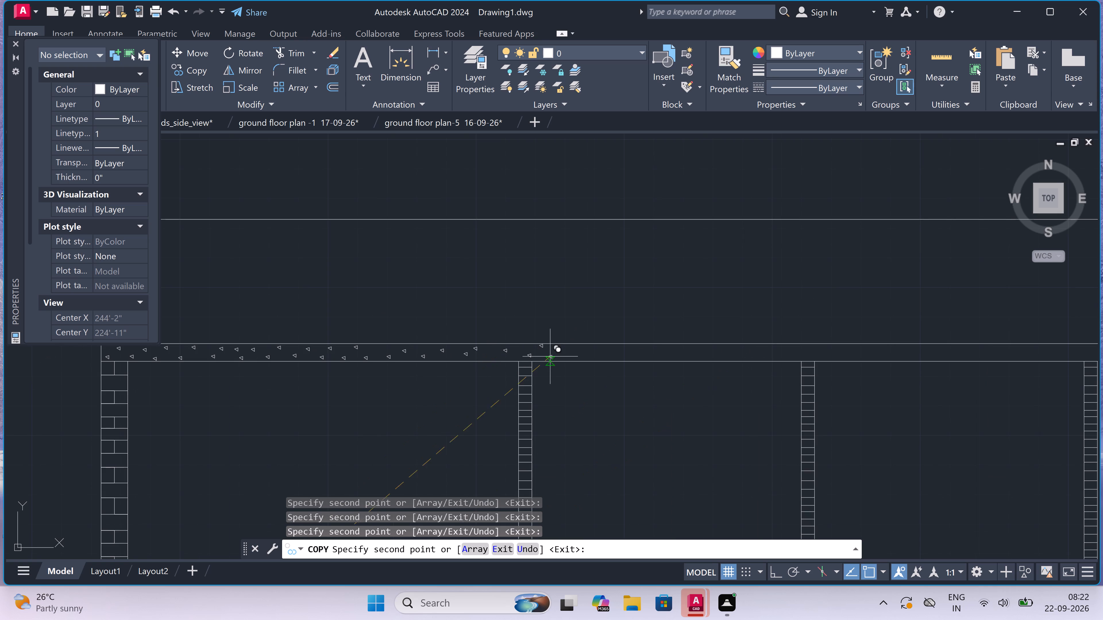
Place three triangle copies in the roof slab just past the left interior wall, two in the lower row and one near mid-depth.
scroll(557, 356, up, 3)
drag(558, 354, 562, 354)
click(711, 340)
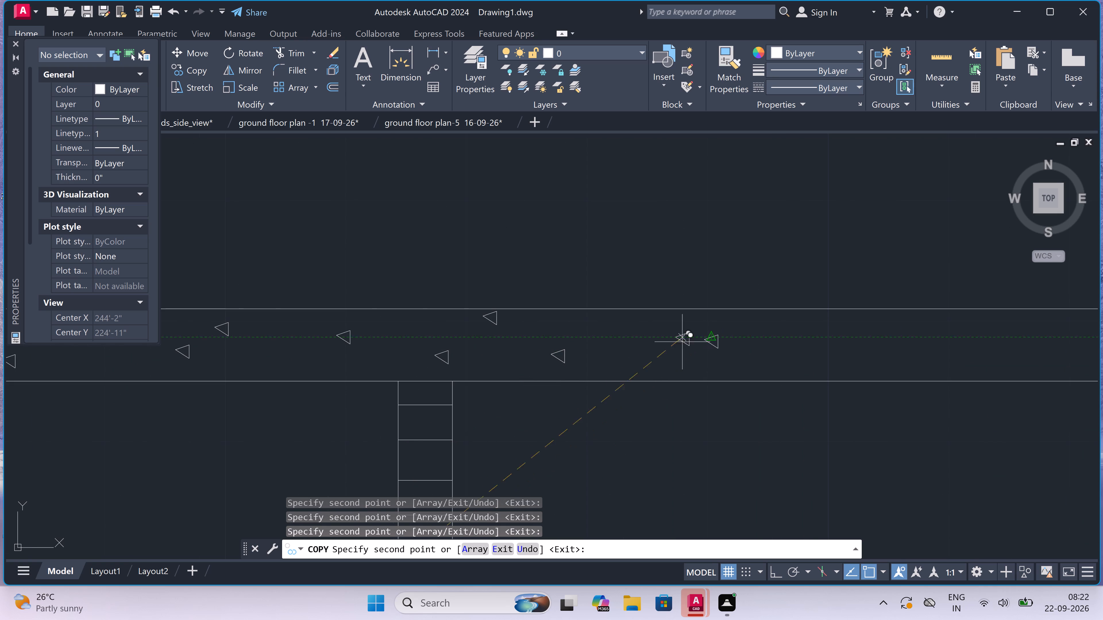
click(639, 352)
scroll(378, 354, down, 2)
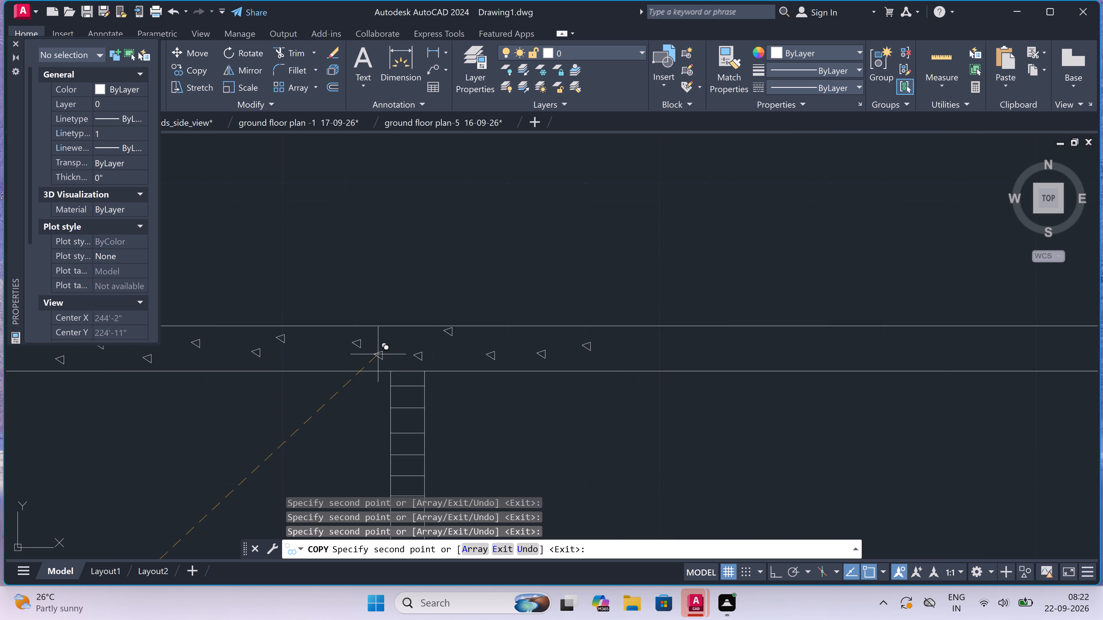
Place six triangle copies in the roof slab over the second room, three in the lower row and three in the upper.
scroll(379, 352, down, 2)
scroll(449, 354, up, 5)
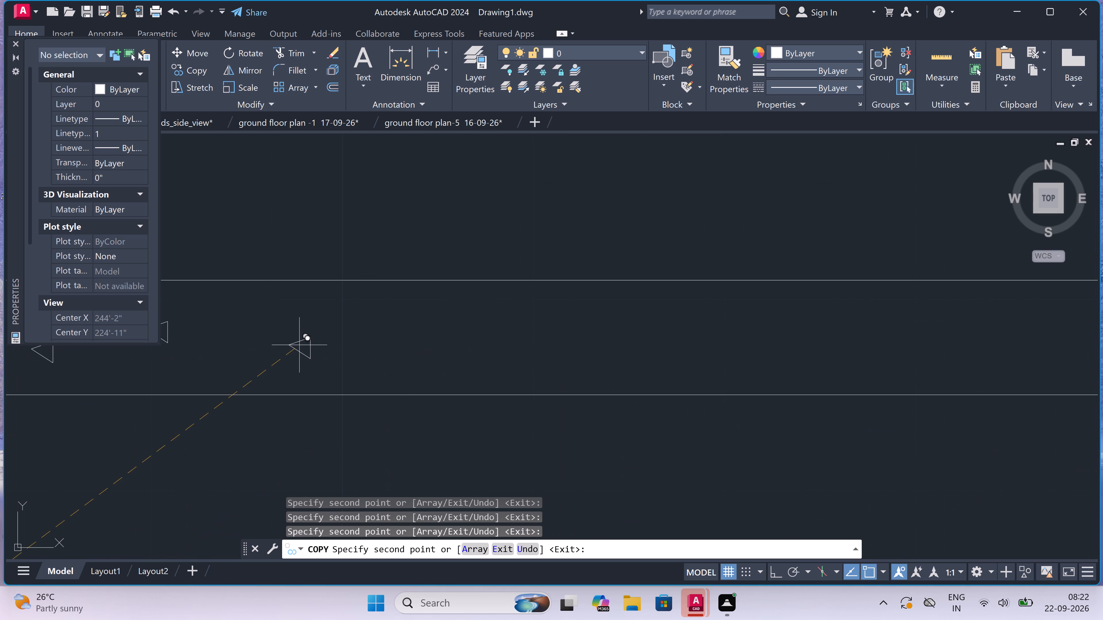
click(284, 358)
click(488, 361)
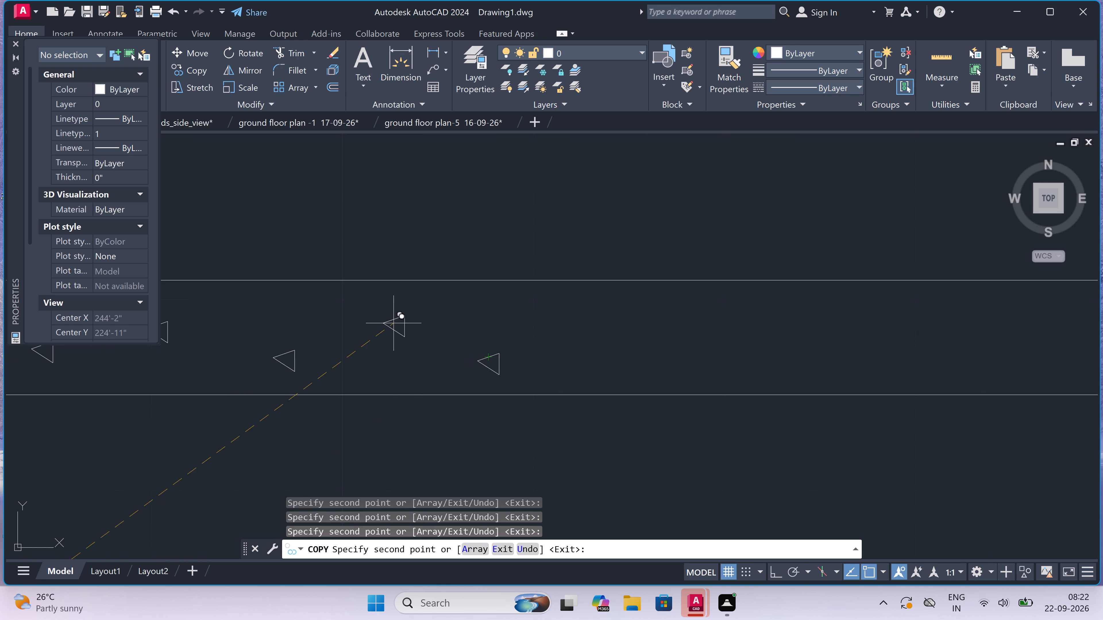
click(382, 313)
click(624, 313)
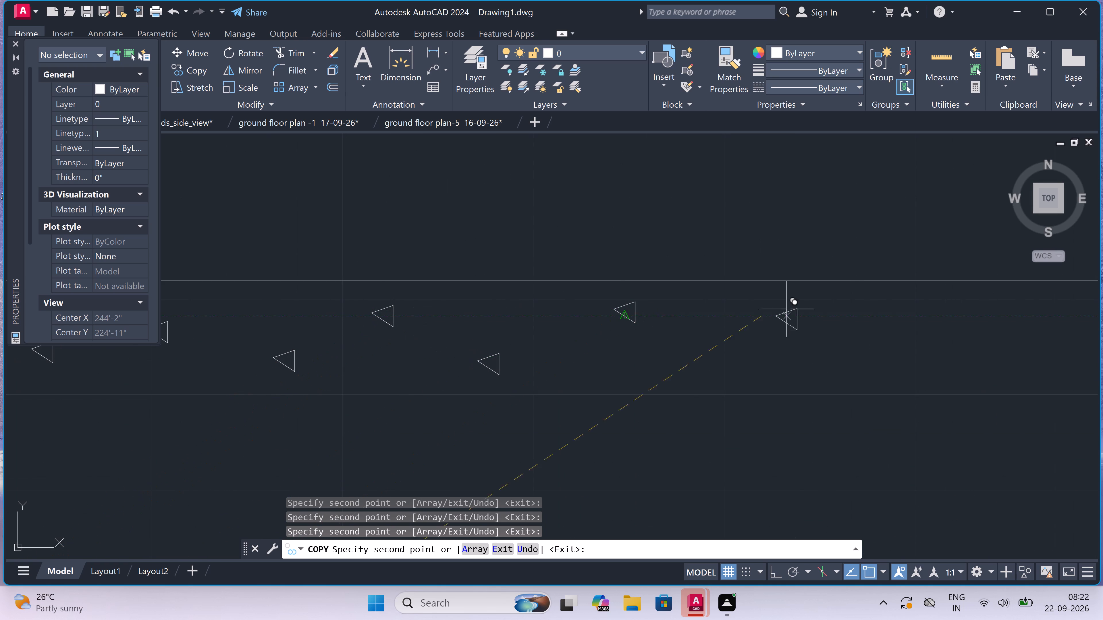
click(852, 294)
drag(774, 355, 771, 354)
scroll(433, 347, down, 2)
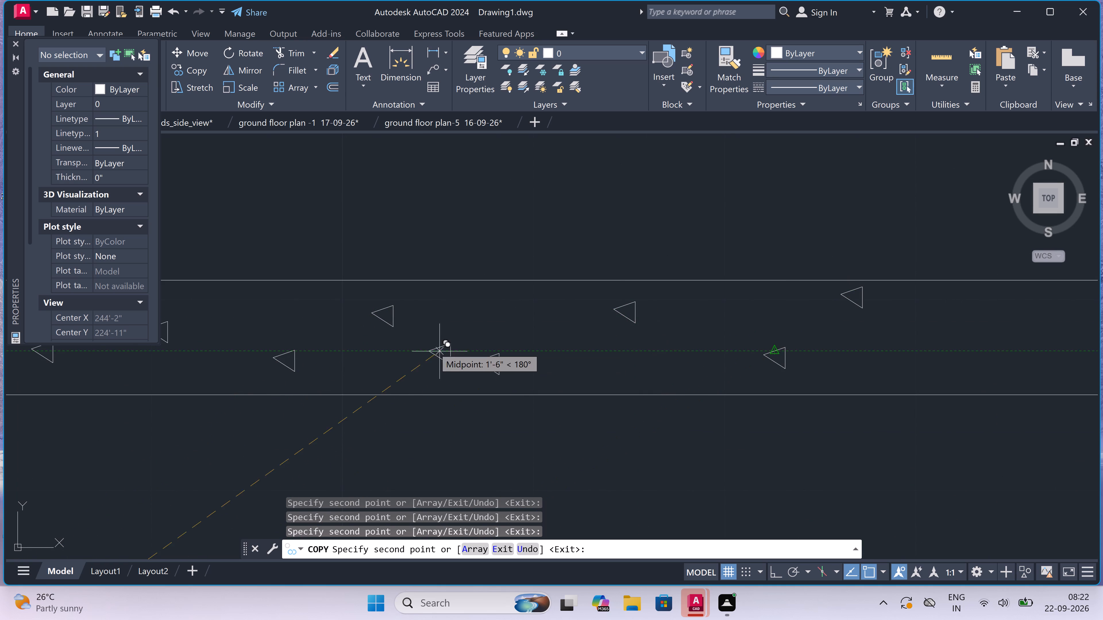
Place six triangle copies in the roof slab up to the second interior wall, four in the lower half and two in the upper row.
scroll(433, 347, down, 2)
scroll(551, 349, up, 3)
scroll(432, 351, up, 2)
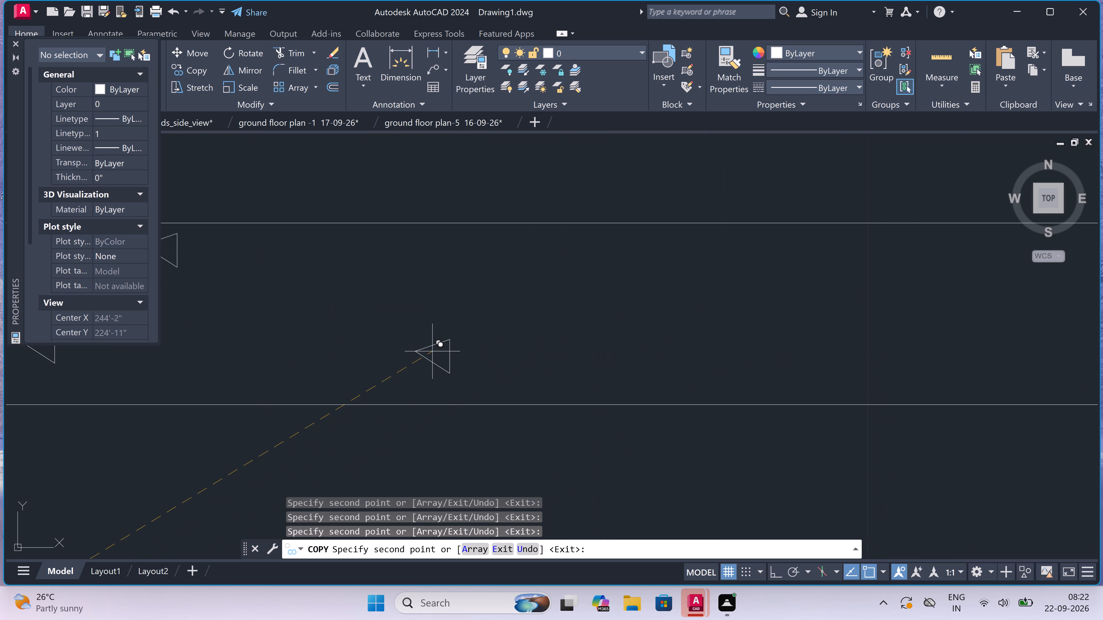
drag(432, 351, 439, 351)
click(814, 333)
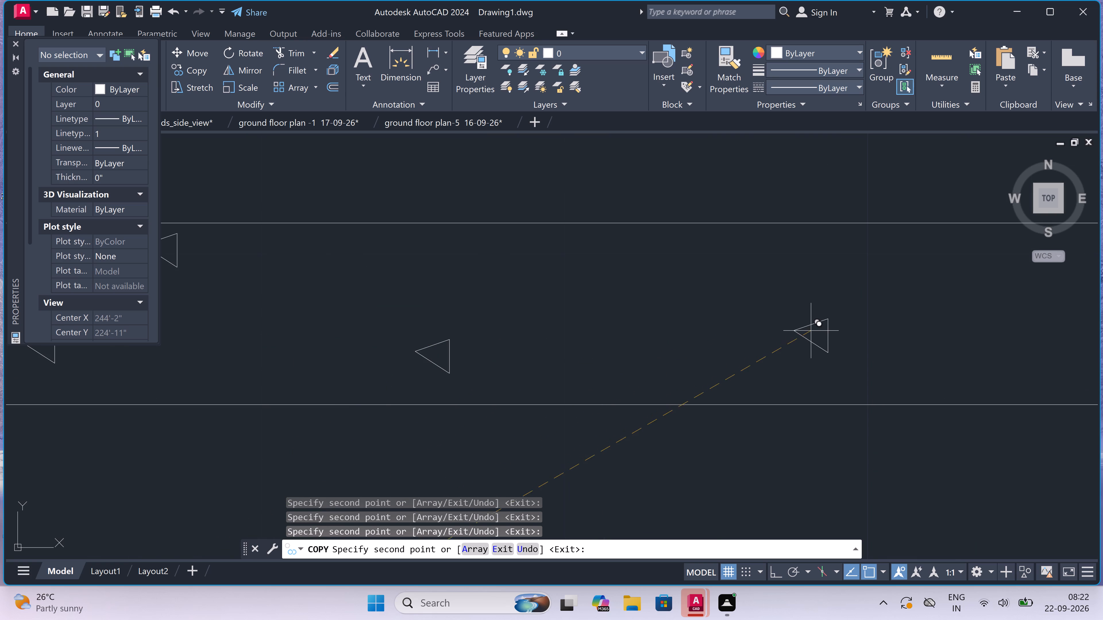
click(598, 278)
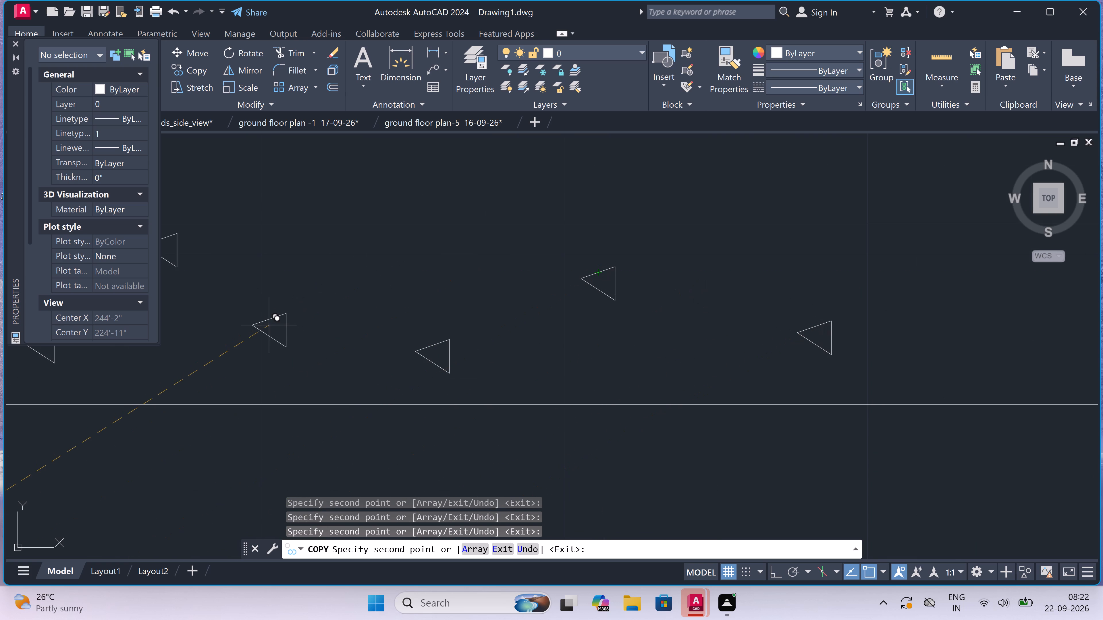
click(268, 325)
scroll(243, 337, down, 5)
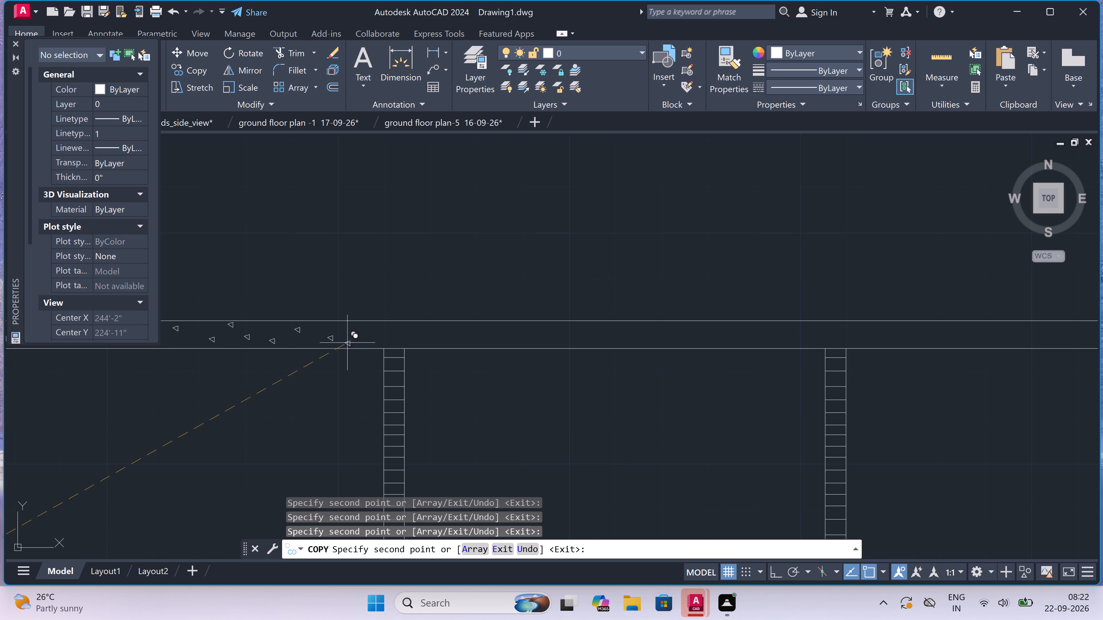
scroll(364, 338, up, 4)
drag(425, 348, 433, 348)
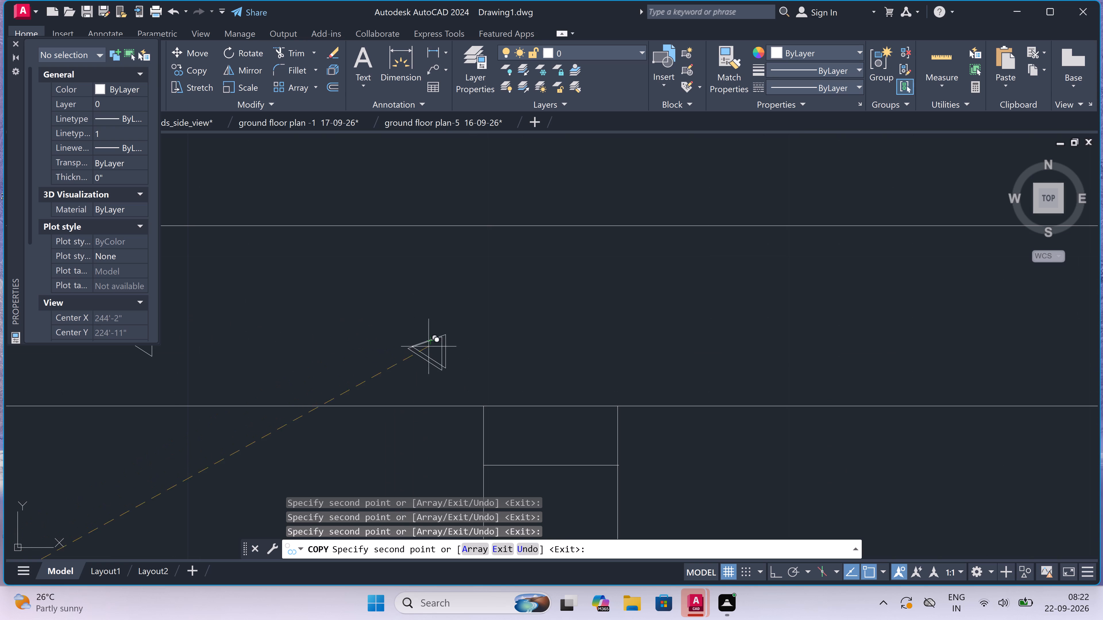
click(297, 282)
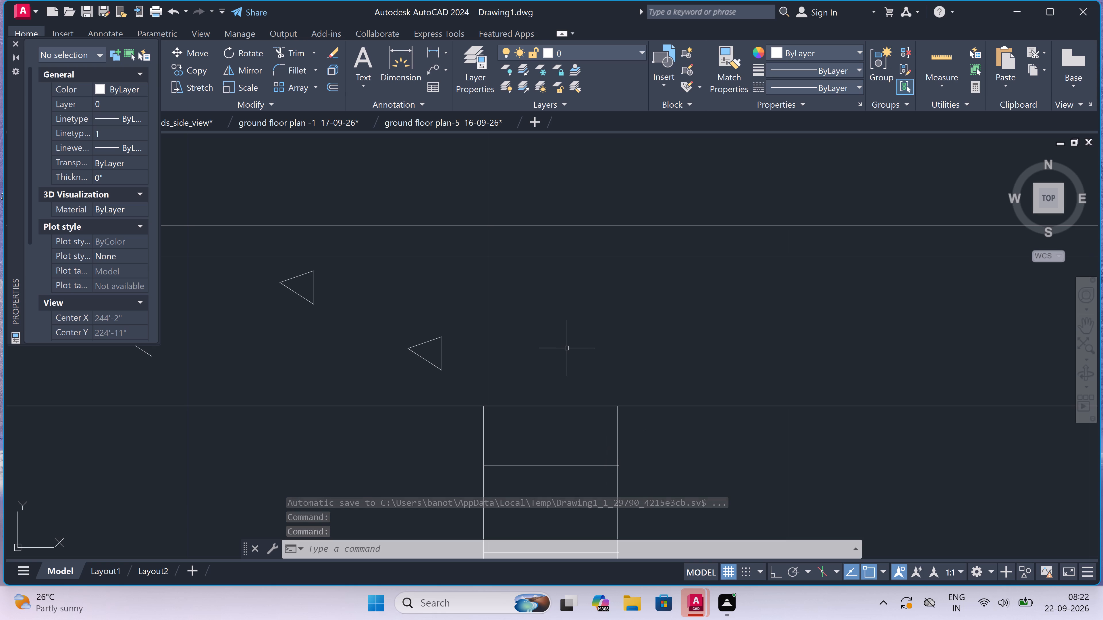
Copy the triangle beside the second interior wall to three spots just past that wall, two in the upper row and one in the lower.
drag(550, 332, 531, 336)
click(396, 359)
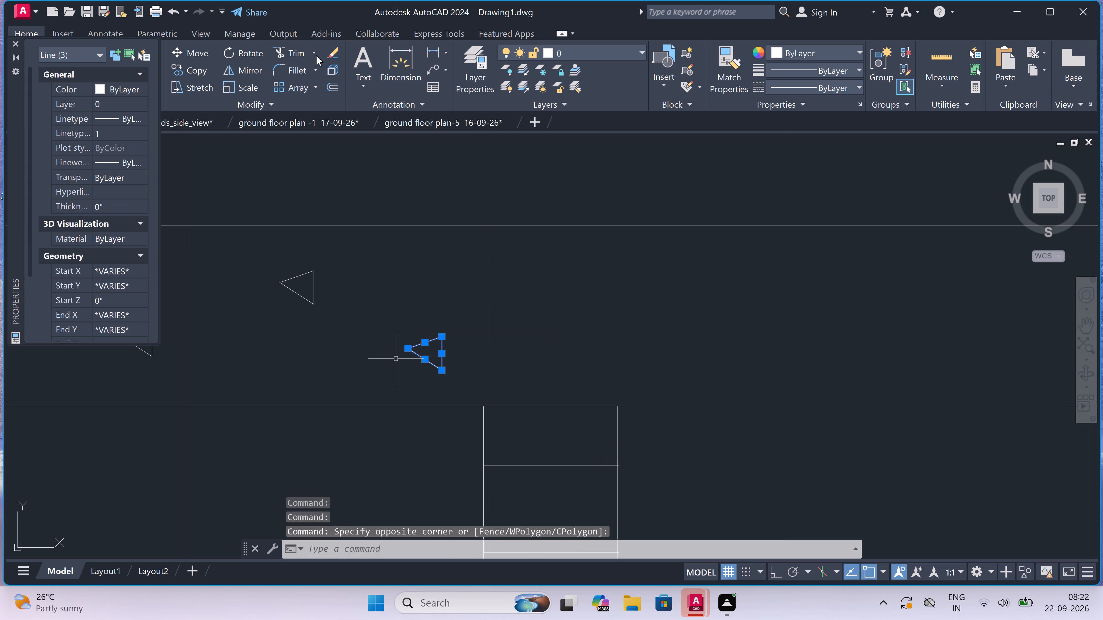
click(194, 63)
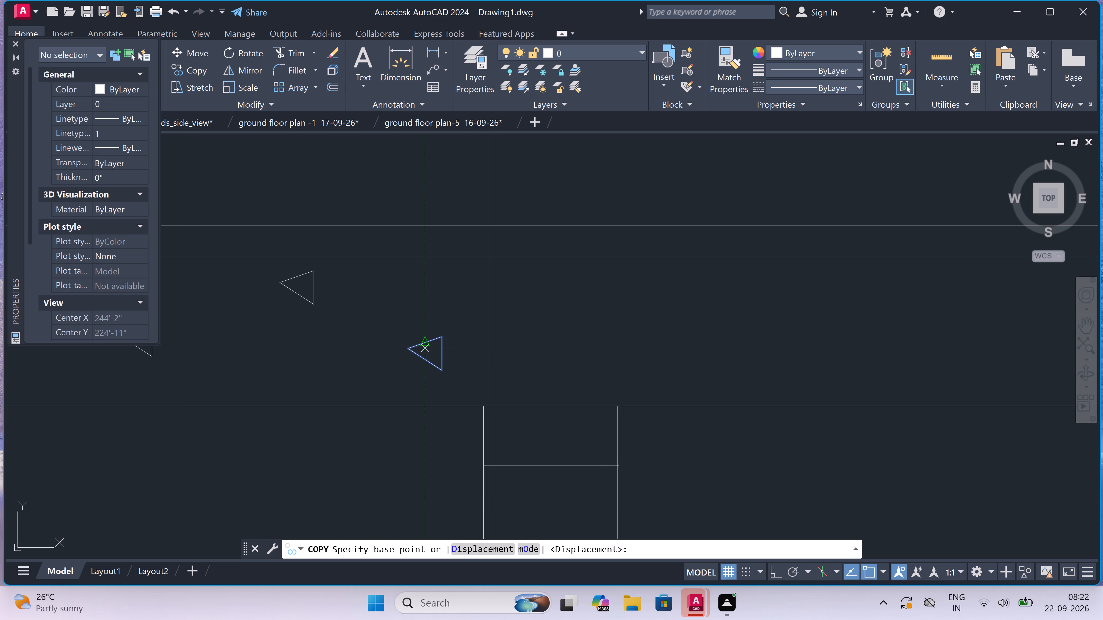
drag(431, 348, 433, 343)
scroll(437, 315, down, 3)
scroll(508, 295, up, 2)
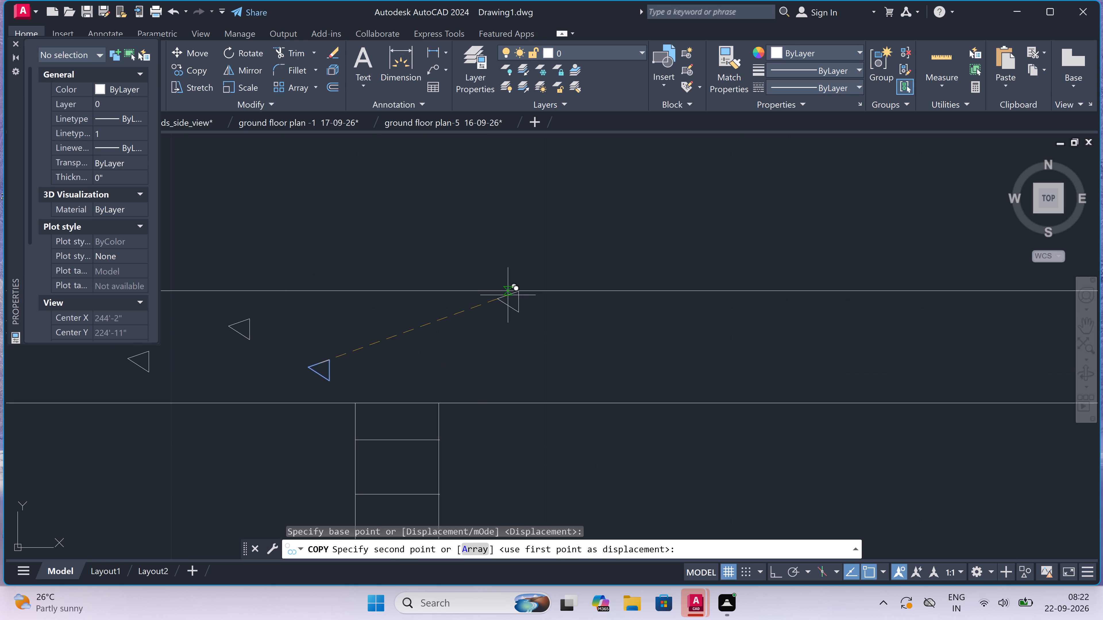
drag(454, 325, 483, 327)
click(634, 326)
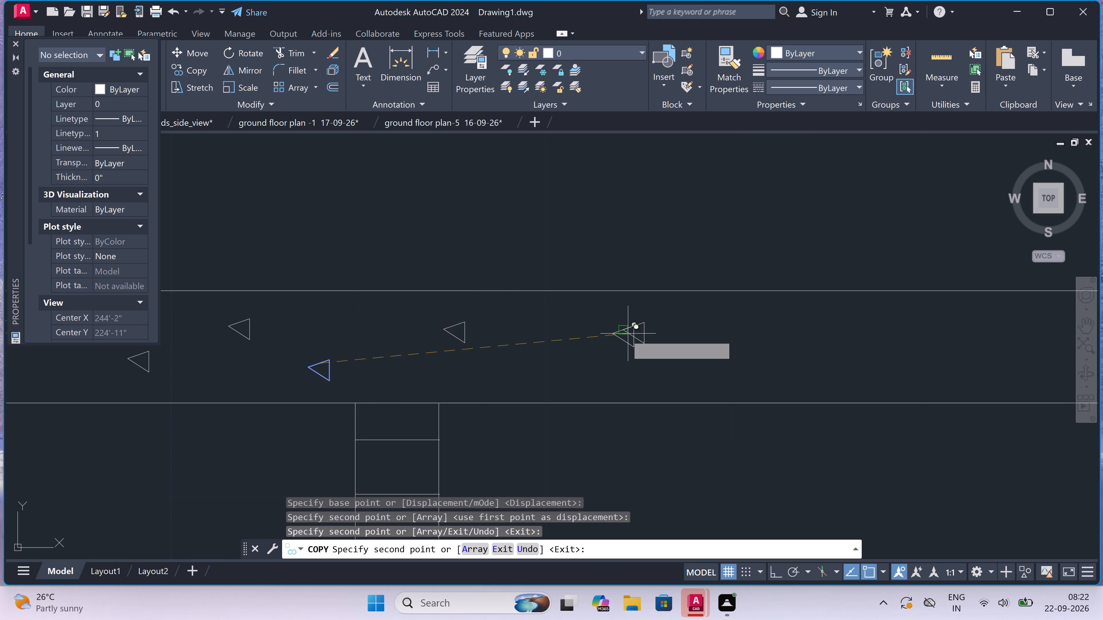
click(571, 354)
scroll(569, 354, down, 3)
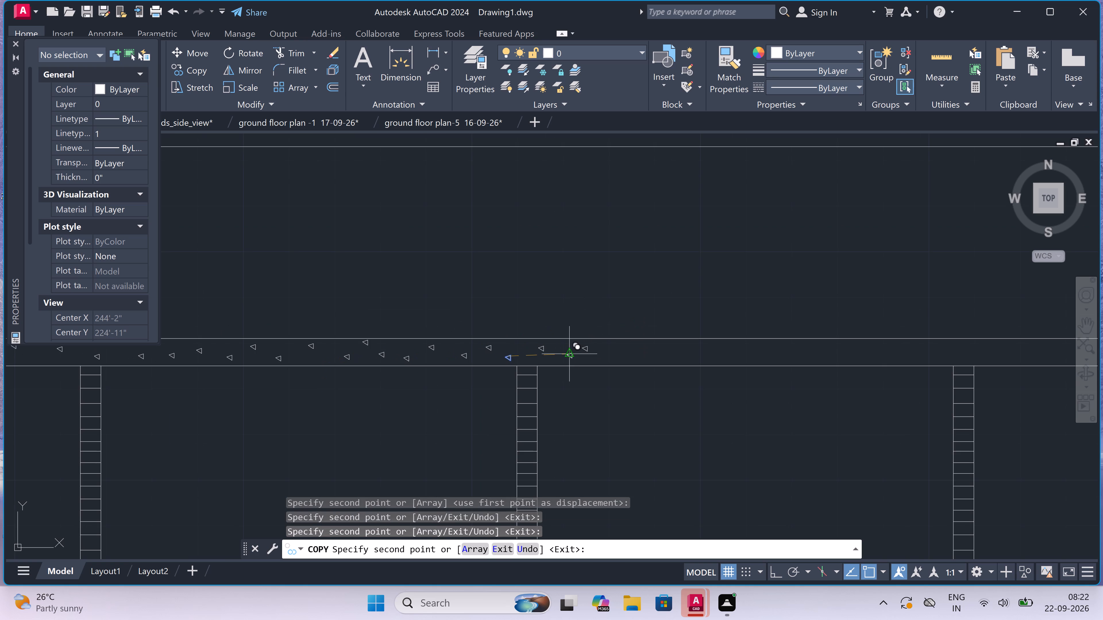
Place four triangle copies in the roof slab over the third room, two in the upper row and two in the lower.
scroll(615, 356, up, 3)
scroll(616, 354, down, 3)
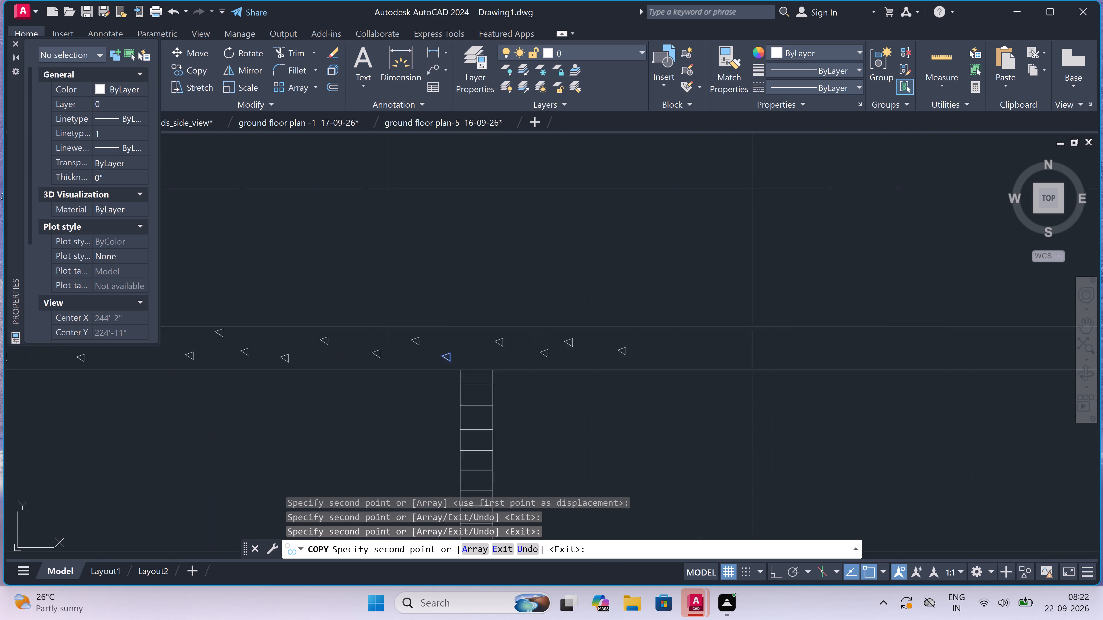
scroll(622, 348, down, 2)
scroll(638, 347, up, 6)
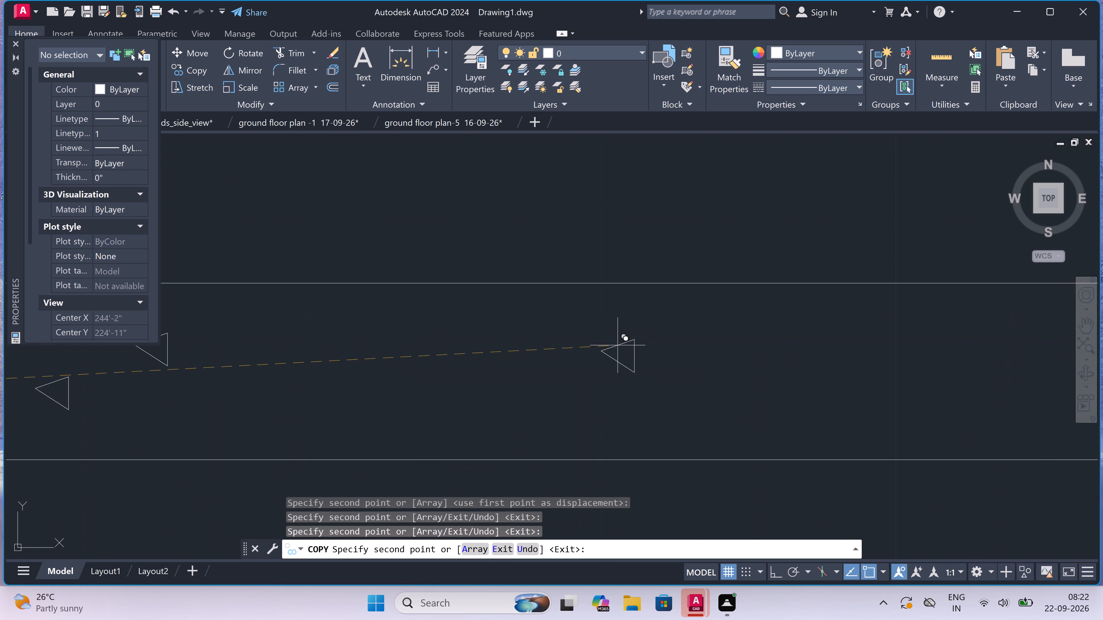
drag(454, 339, 466, 337)
click(699, 336)
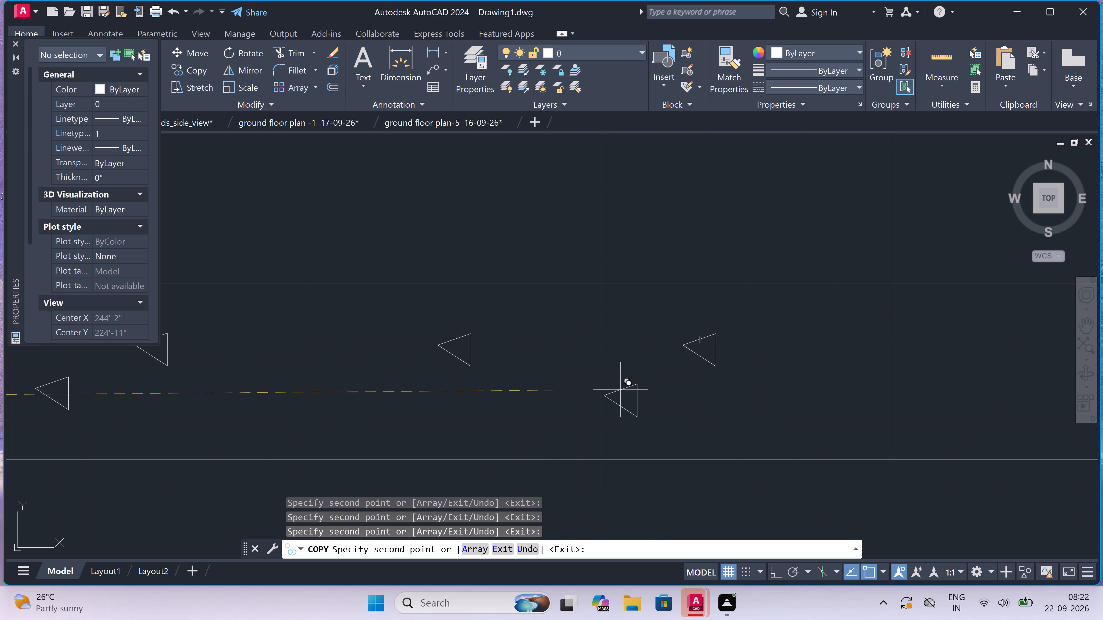
click(612, 392)
click(326, 400)
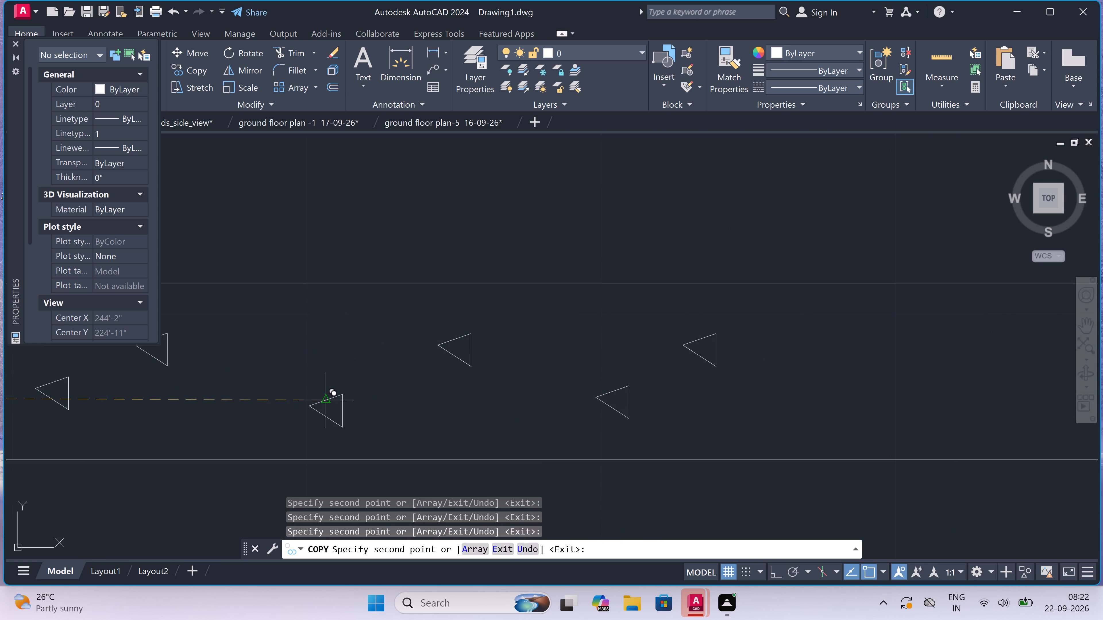
Place three triangle copies in the roof slab over the middle of the third room, one low, one near mid-depth and one high.
scroll(326, 400, down, 4)
scroll(419, 405, up, 4)
click(416, 400)
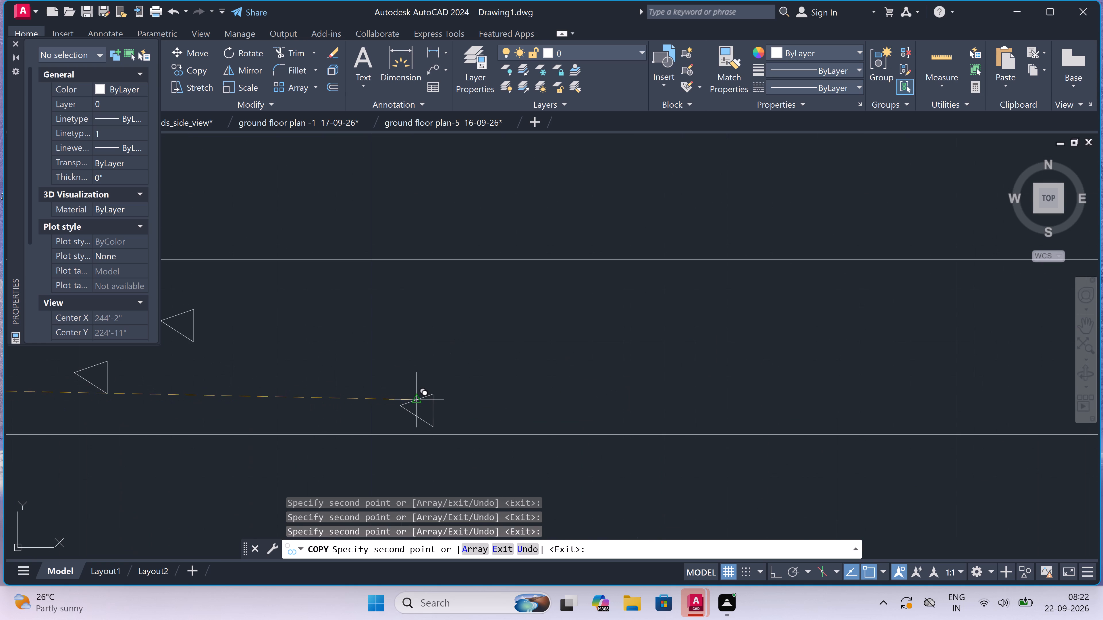
click(638, 352)
click(412, 300)
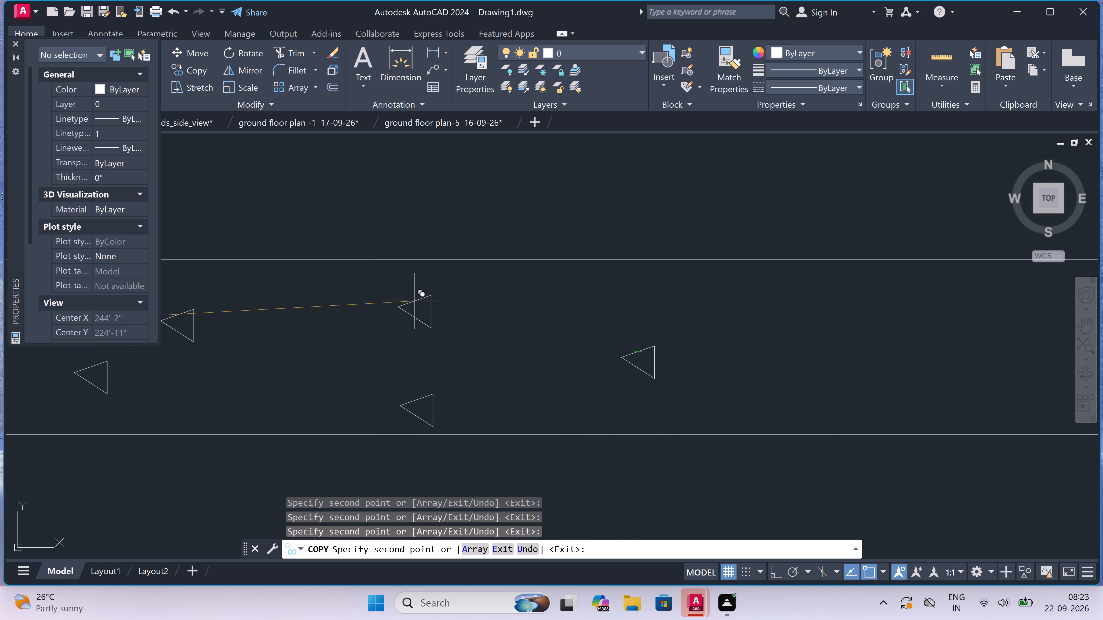
Place three triangle copies in the roof slab approaching the third interior wall, two in the lower row and one in the upper.
scroll(304, 353, down, 5)
scroll(358, 365, up, 4)
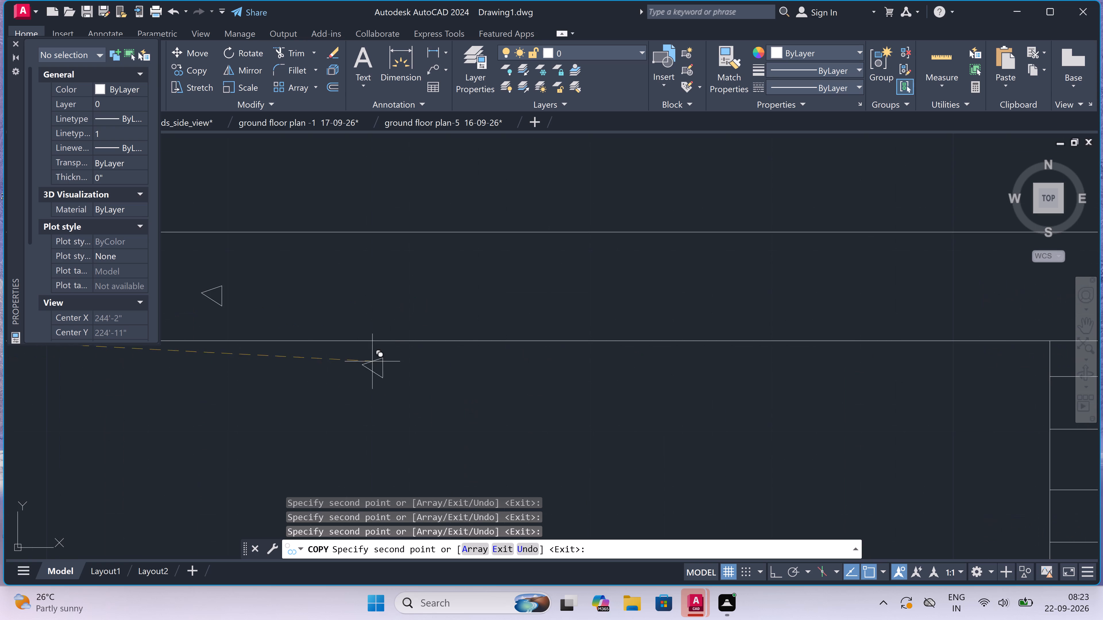
click(367, 315)
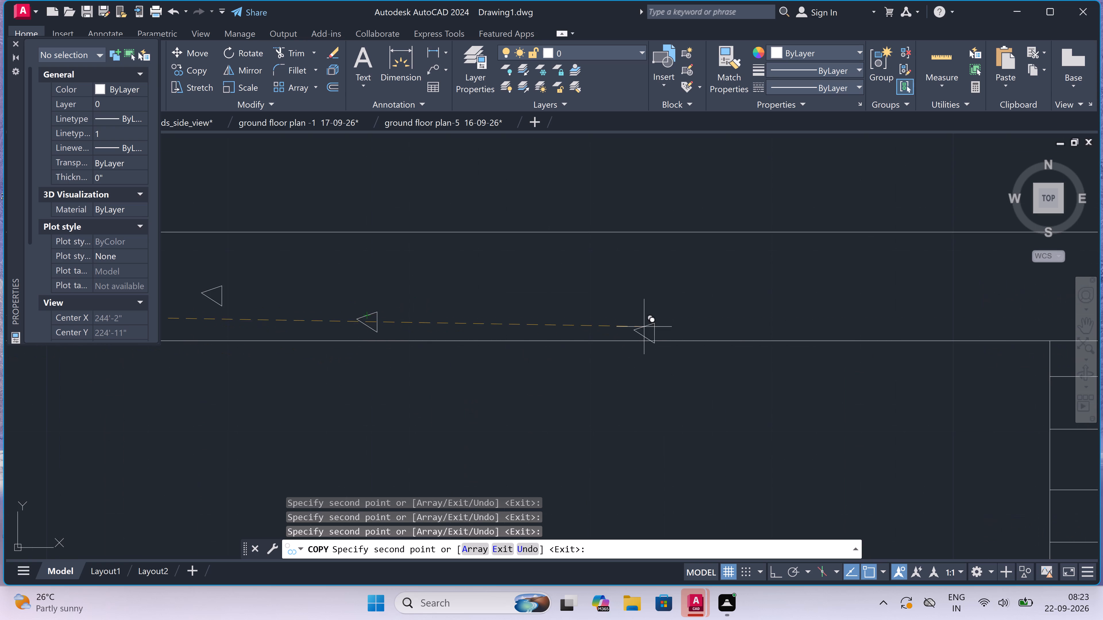
click(648, 319)
click(516, 258)
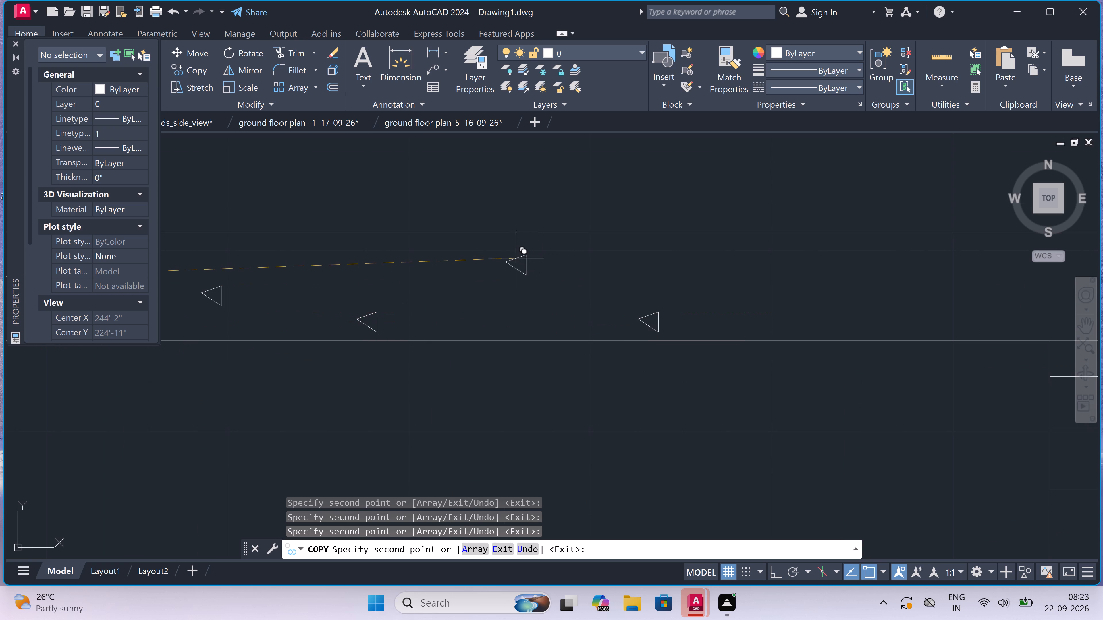
scroll(442, 272, down, 4)
scroll(542, 269, up, 4)
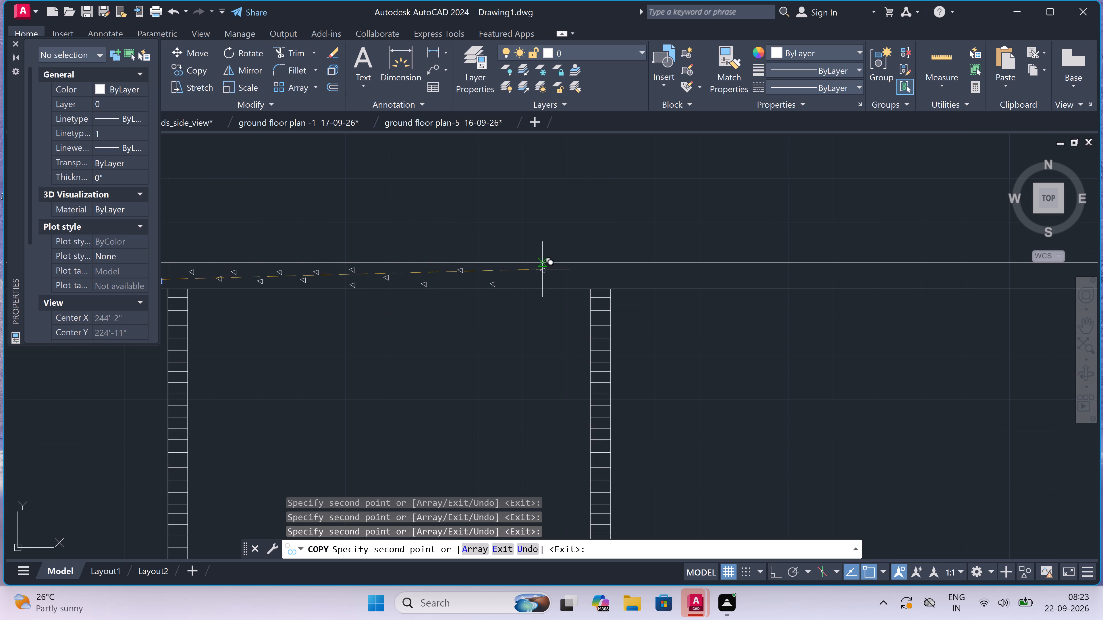
Place five triangle copies in the roof slab around the third interior wall: two just before it, one above it and two just past it.
click(479, 264)
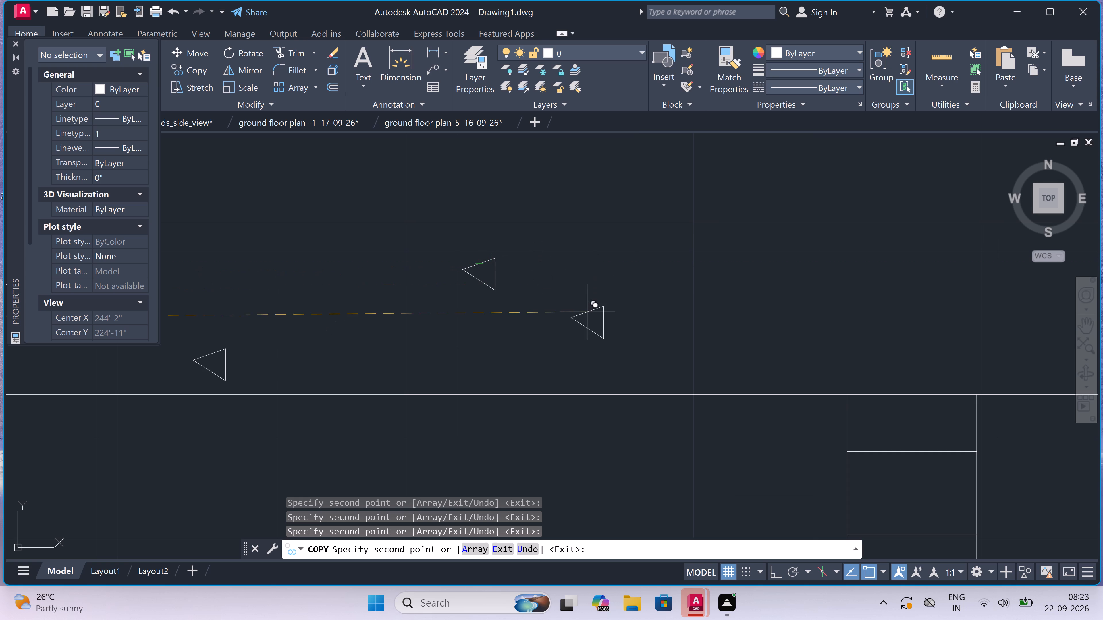
click(589, 324)
scroll(341, 343, down, 4)
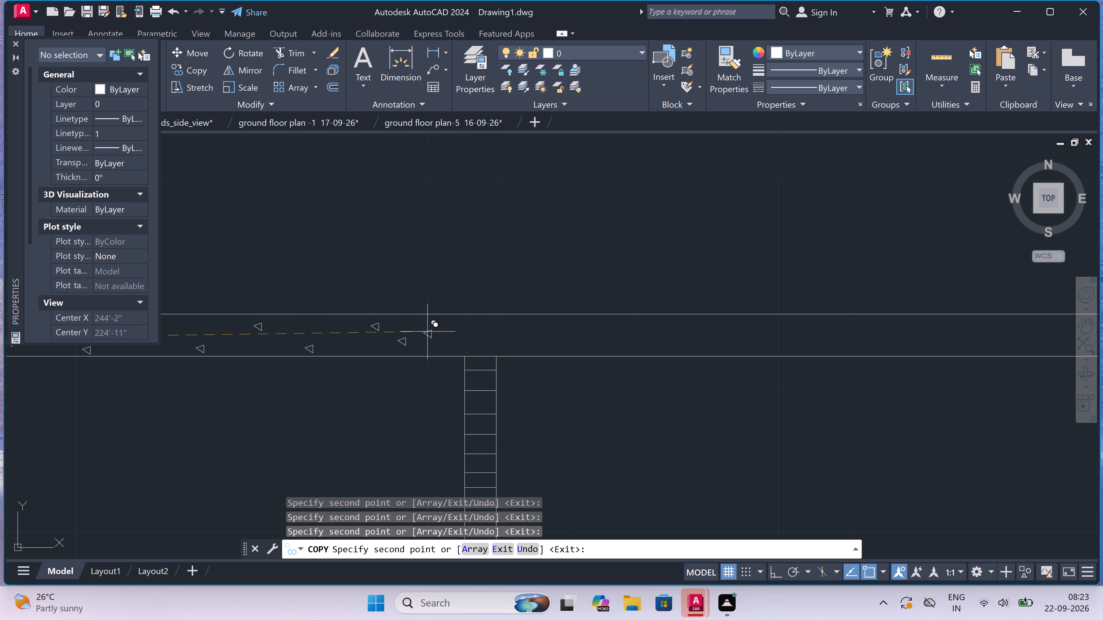
scroll(463, 344, up, 4)
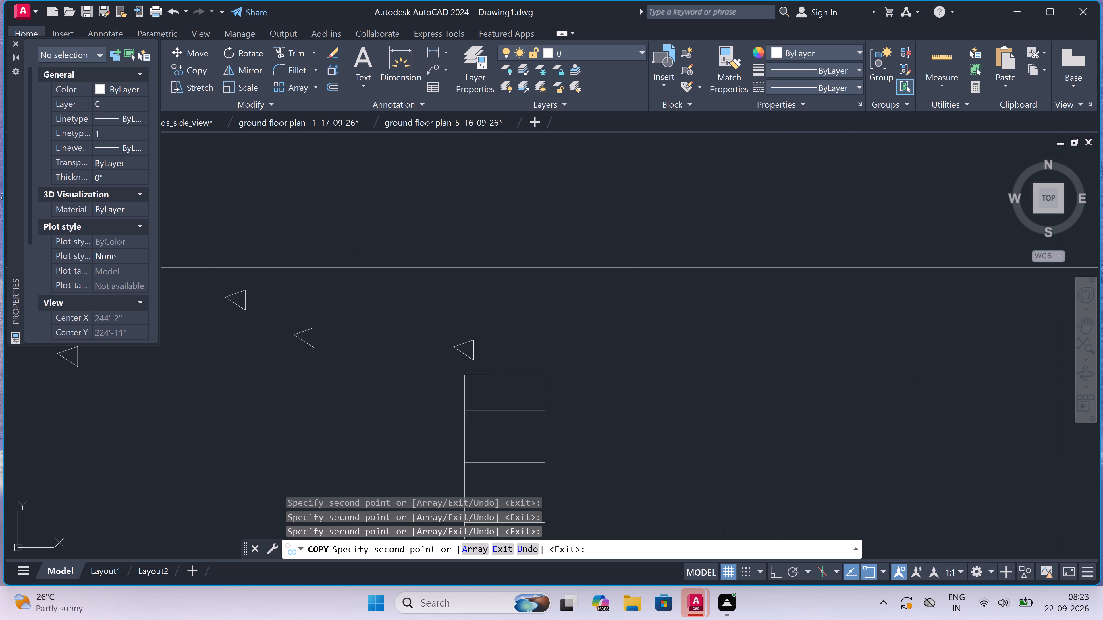
click(462, 344)
click(759, 337)
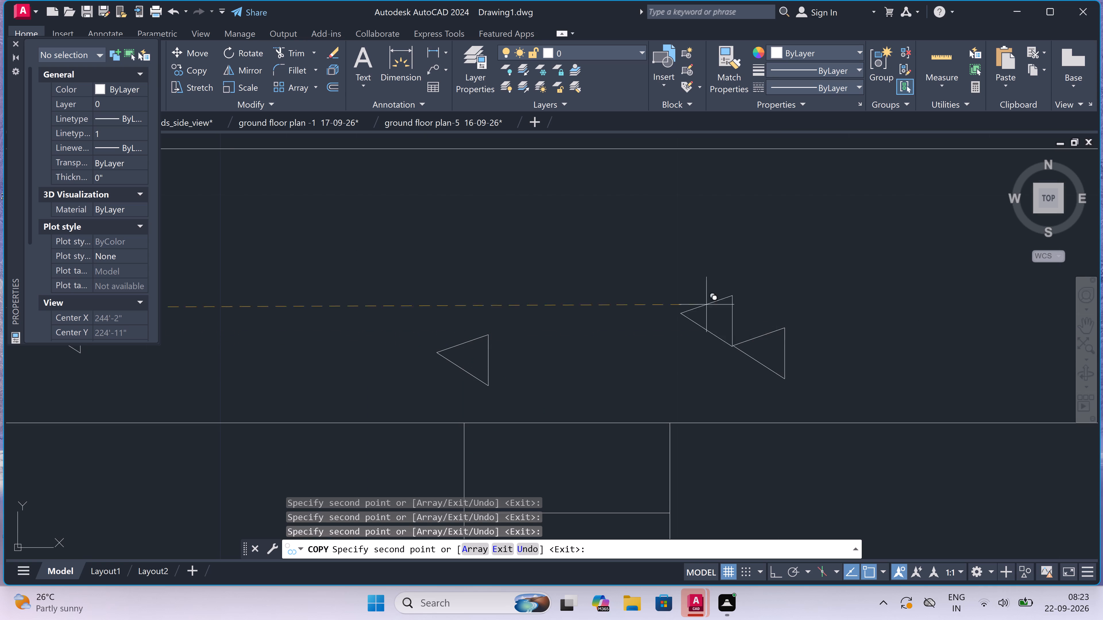
scroll(677, 289, down, 2)
click(649, 261)
Place five triangle copies in the roof slab over the start of the fourth room: two low, two high and one near mid-depth.
scroll(506, 292, down, 5)
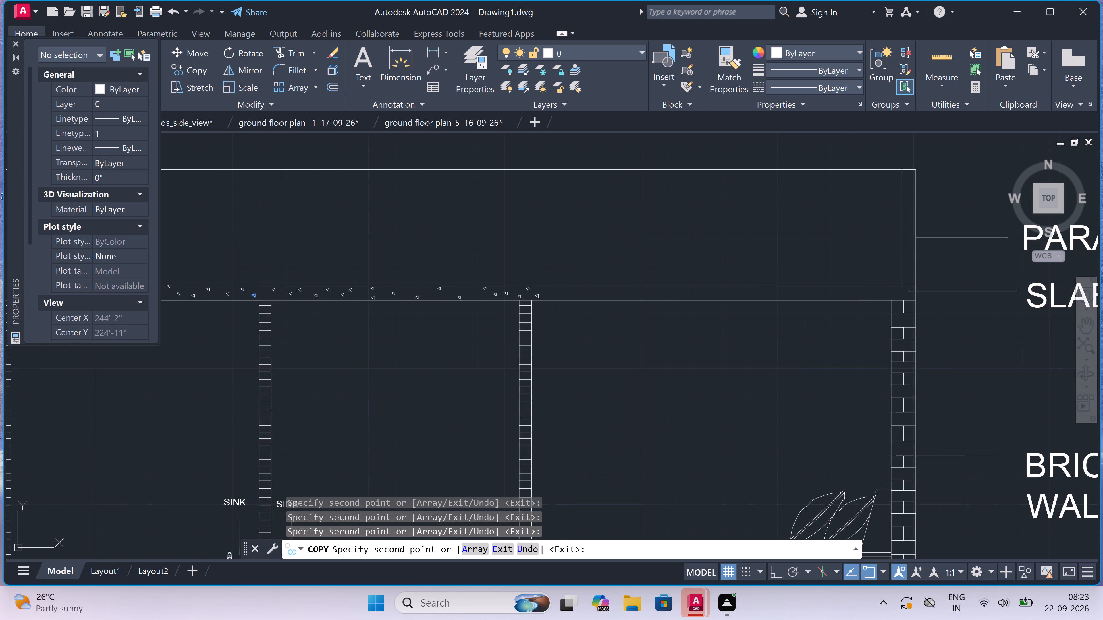
scroll(554, 290, up, 4)
scroll(466, 308, up, 1)
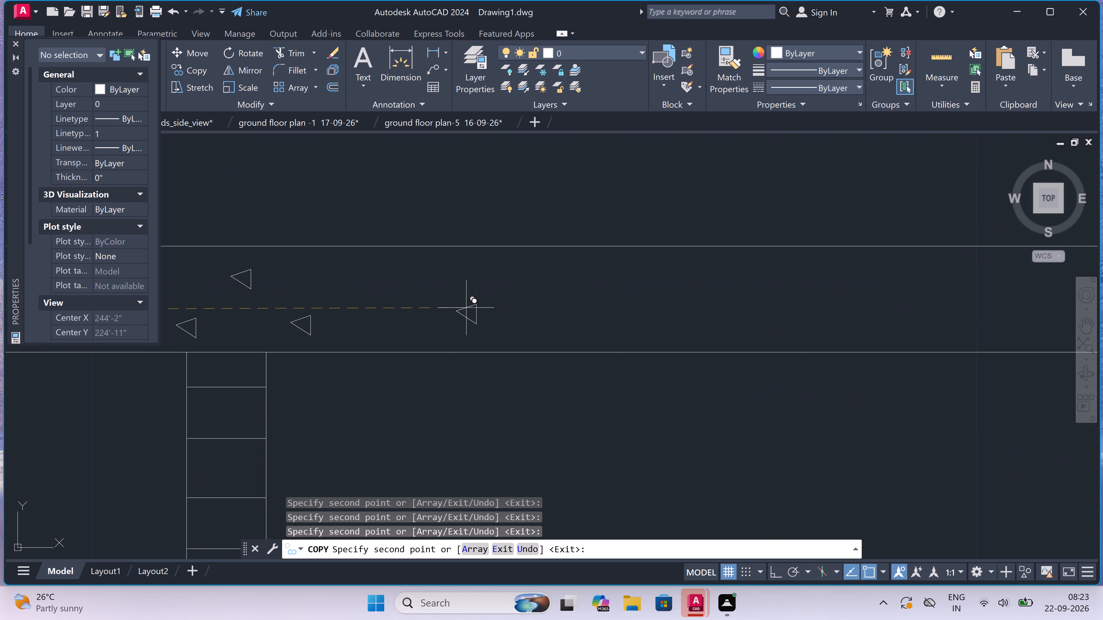
drag(466, 309, 471, 309)
click(656, 309)
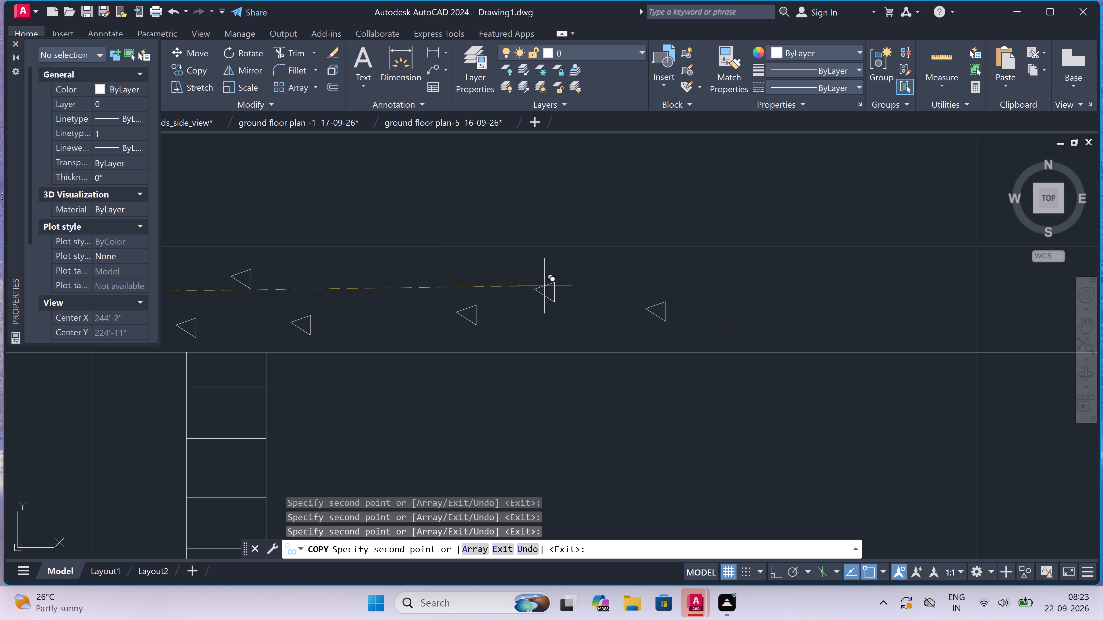
click(551, 279)
scroll(551, 279, down, 4)
scroll(585, 278, up, 4)
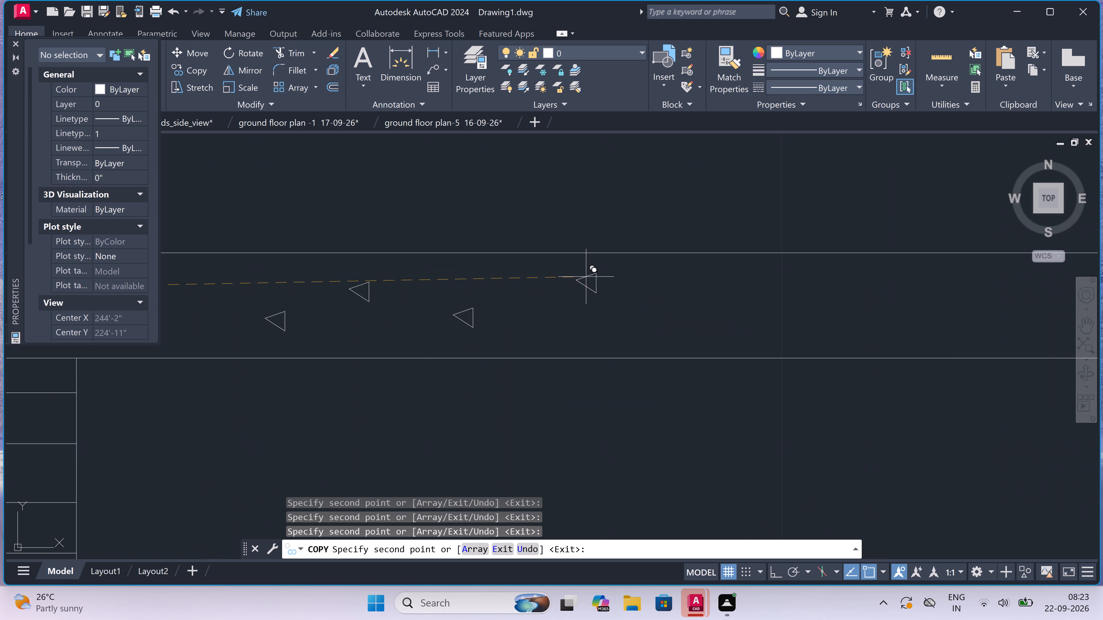
drag(587, 278, 594, 280)
click(720, 303)
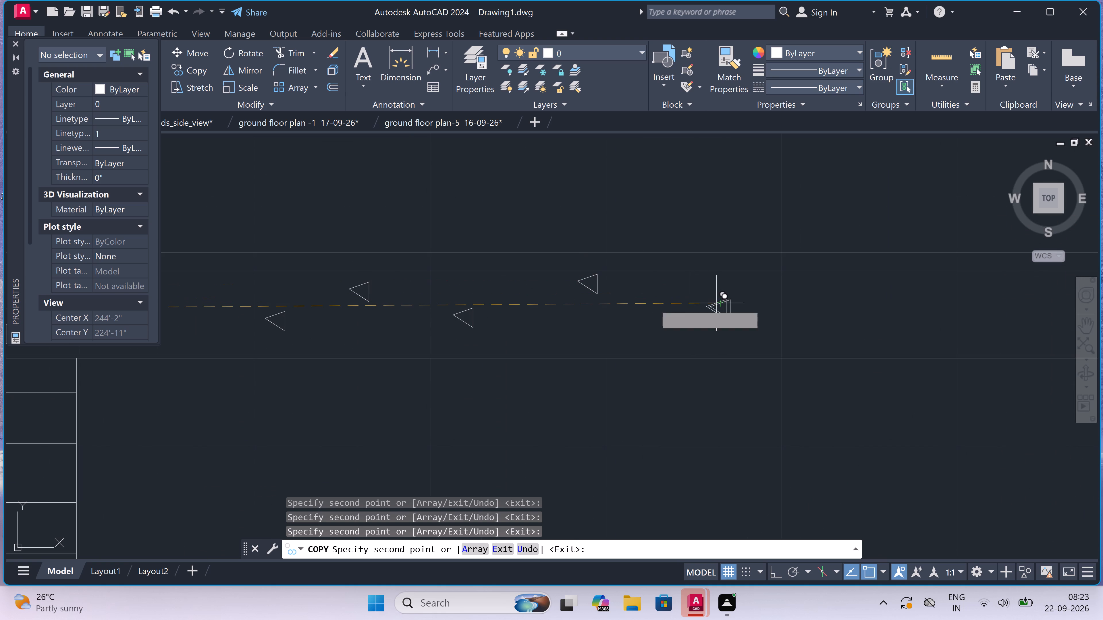
Continue the roof slab marks over the fourth room with three triangle copies, two in the lower row and one in the upper.
scroll(507, 311, down, 2)
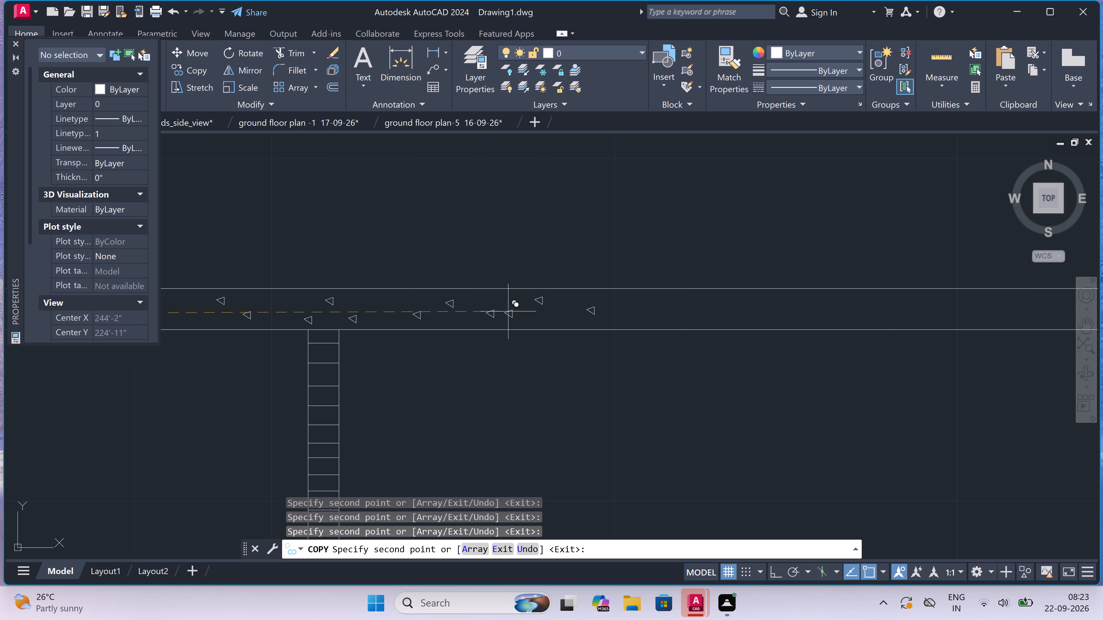
scroll(508, 311, down, 2)
scroll(565, 316, up, 2)
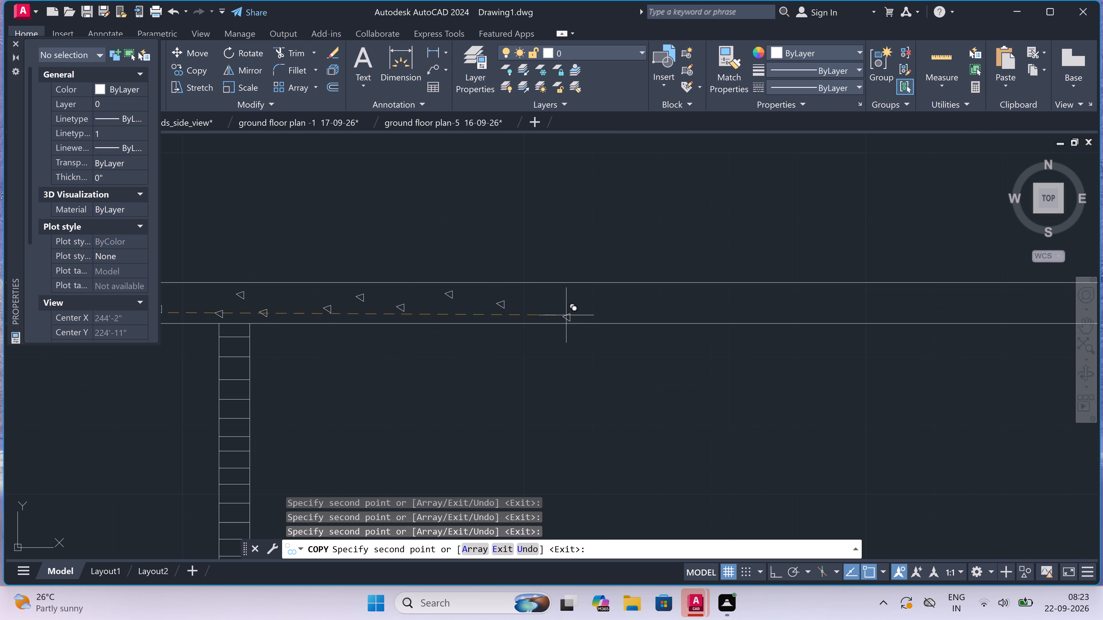
click(568, 307)
scroll(646, 310, up, 3)
click(641, 317)
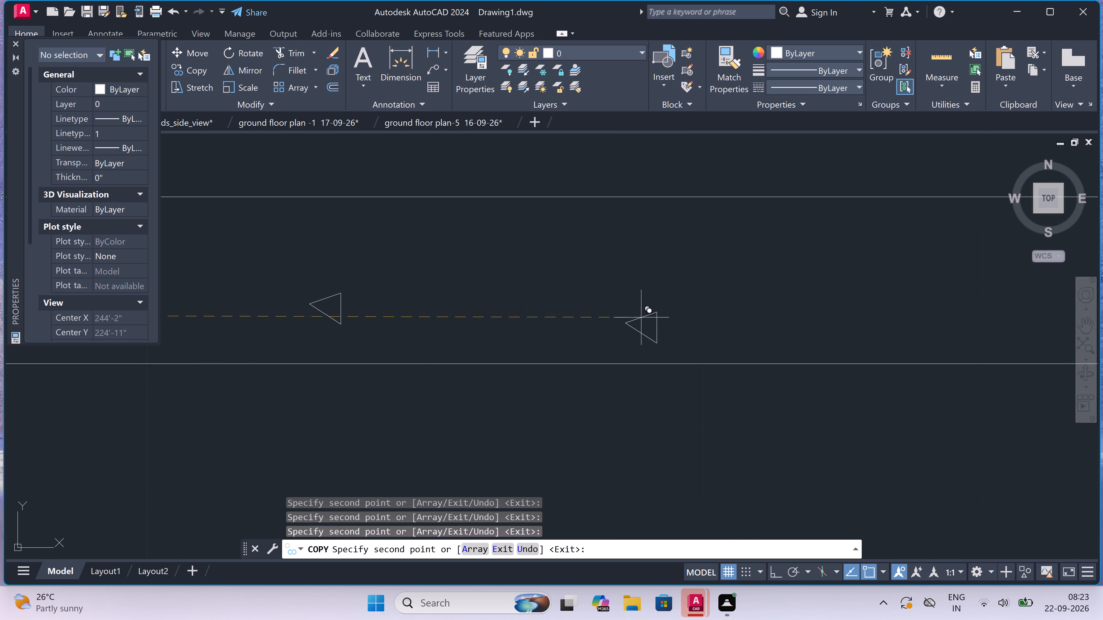
click(489, 259)
Place four triangle copies in the roof slab over the middle of the fourth room, alternating between the upper and lower rows.
scroll(489, 259, down, 4)
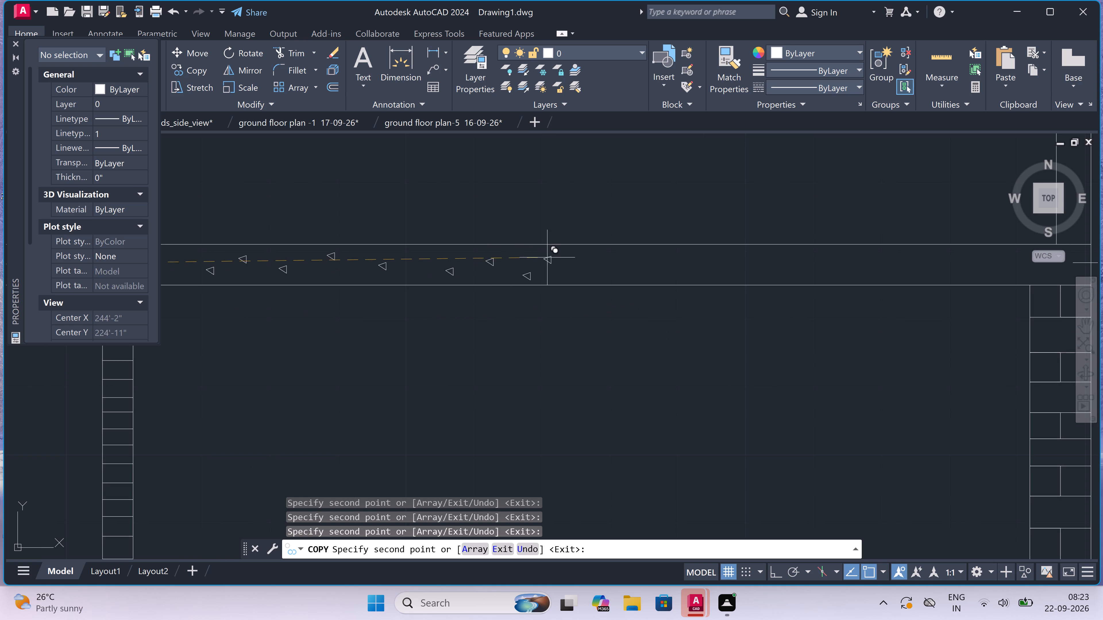
scroll(548, 257, up, 2)
click(585, 251)
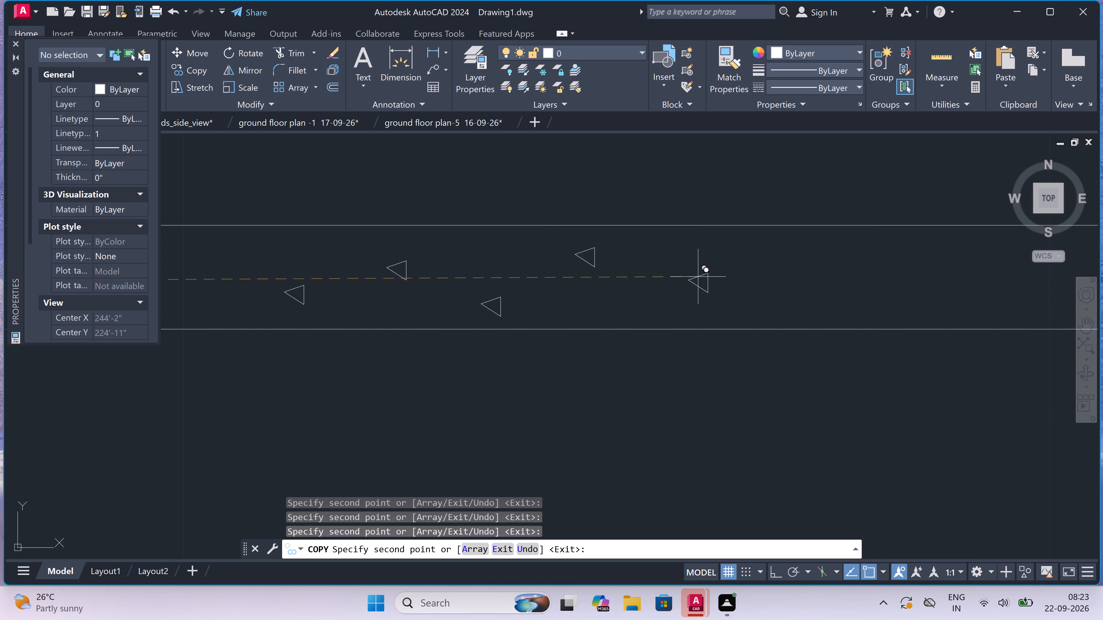
click(692, 287)
scroll(534, 318, down, 4)
scroll(583, 308, up, 3)
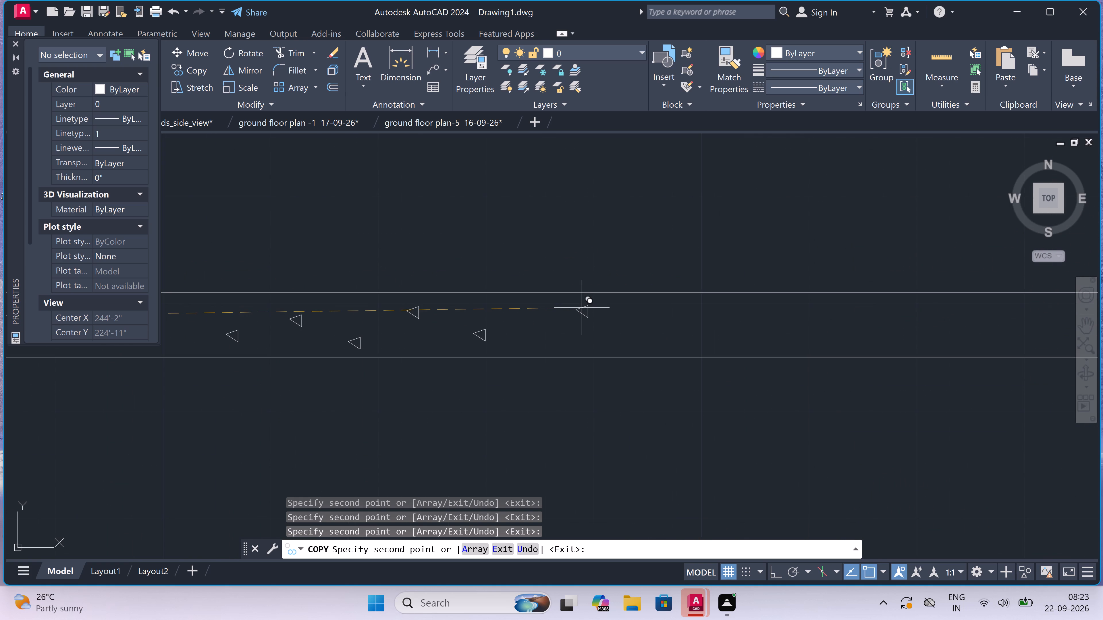
click(579, 306)
click(618, 336)
Place four triangle copies in the roof slab approaching the outer brick wall: one high, two low and one near mid-depth.
scroll(598, 347, down, 5)
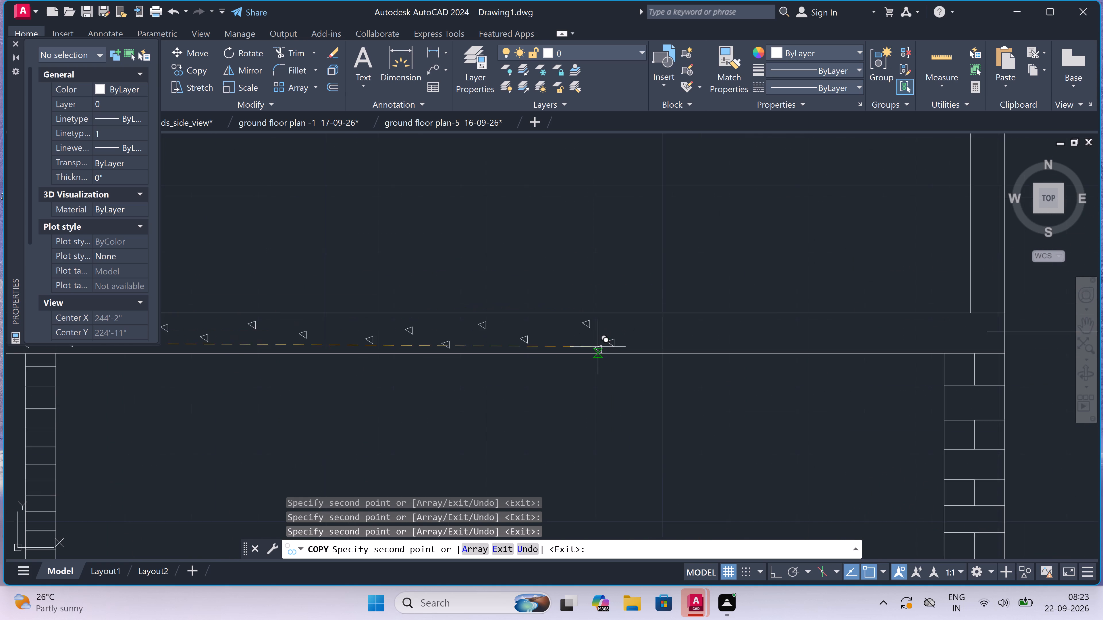
scroll(618, 337, up, 4)
scroll(584, 371, up, 2)
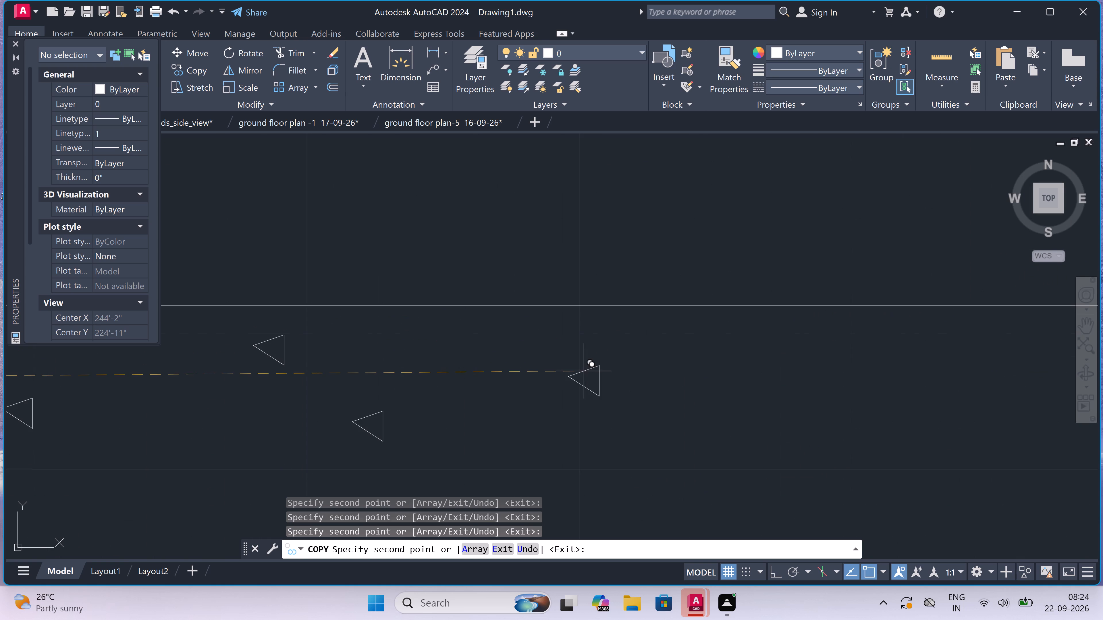
click(601, 346)
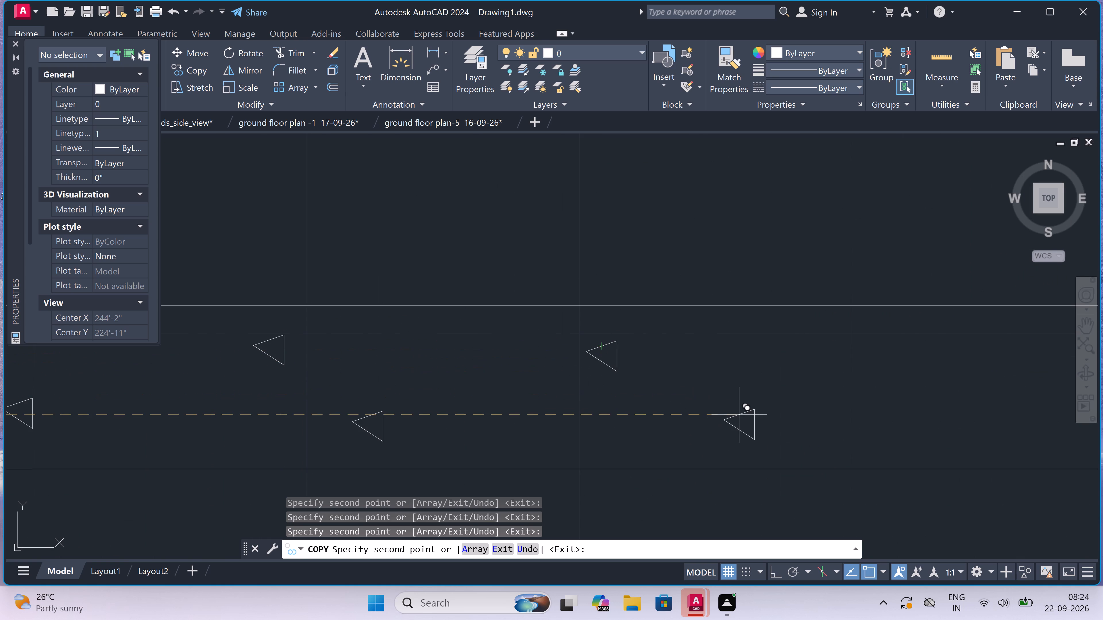
click(739, 415)
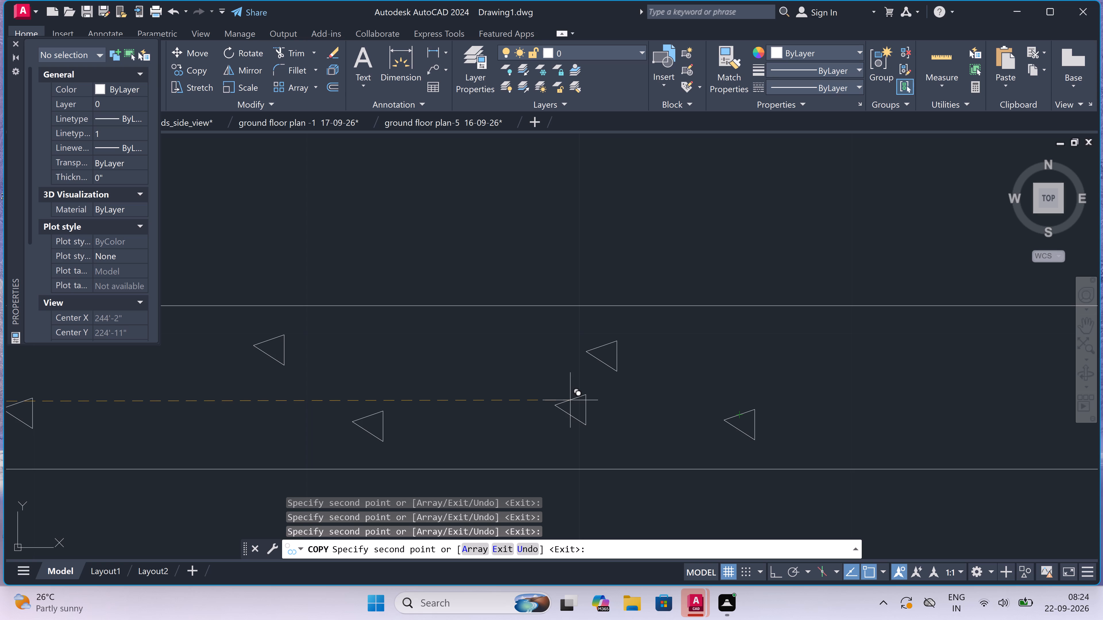
scroll(570, 400, down, 4)
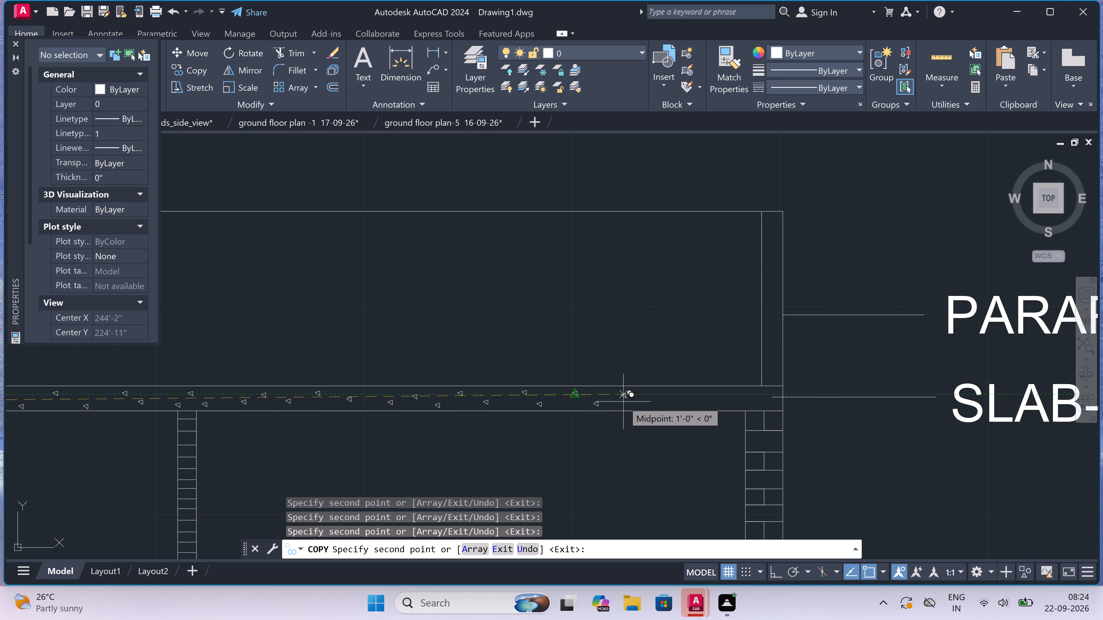
scroll(624, 402, up, 2)
click(628, 392)
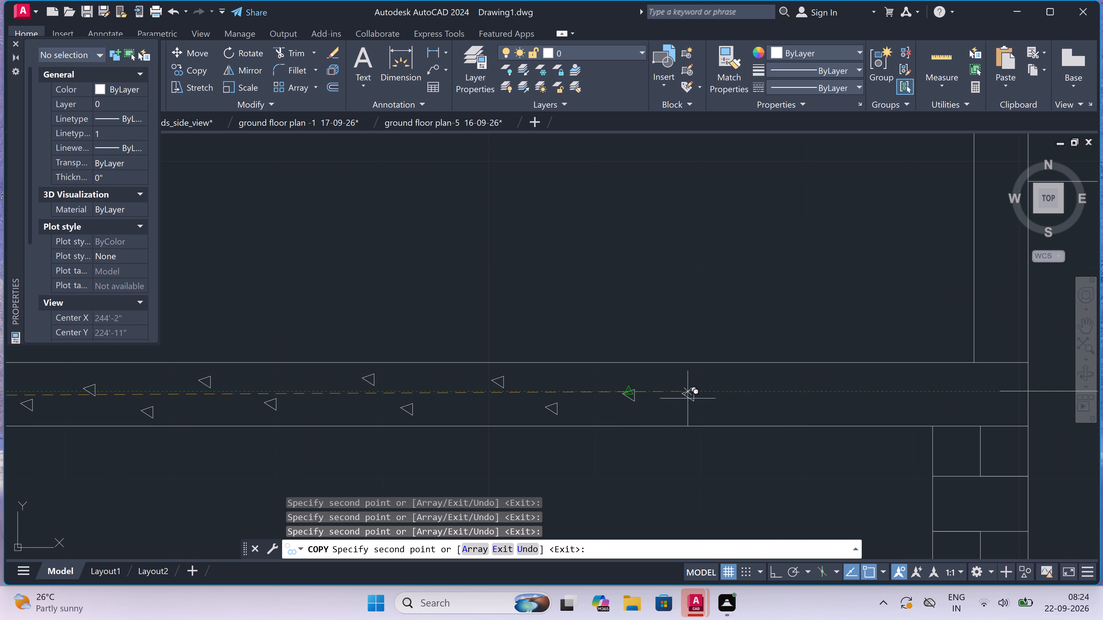
click(707, 409)
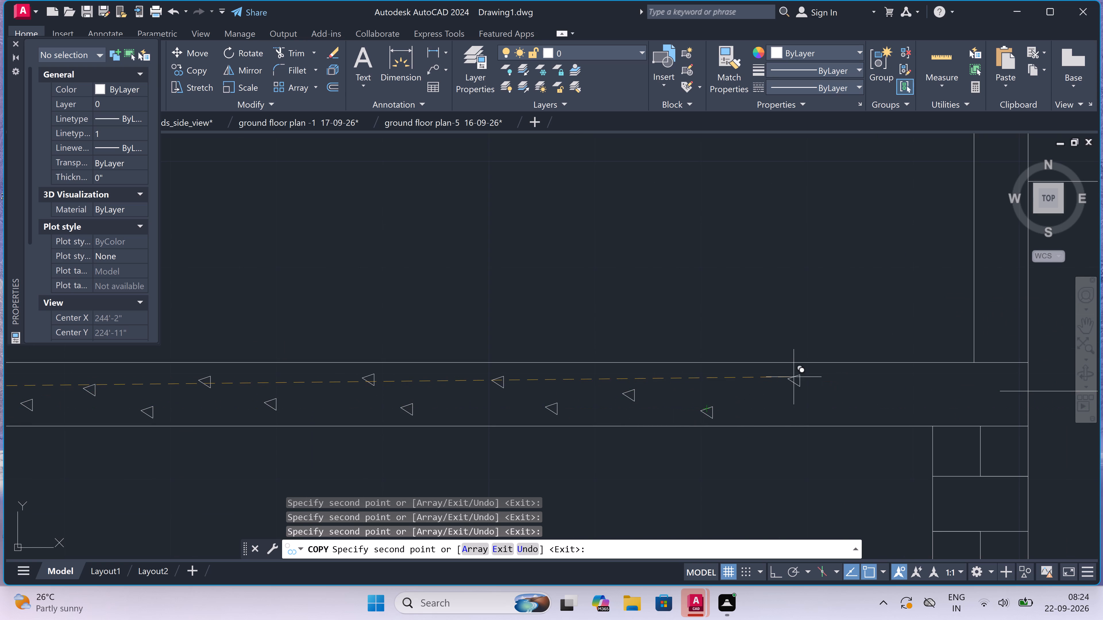
Finish the roof slab marks with four staggered triangle copies, two before the outer brick wall and two above it, ending the Copy command.
click(794, 377)
click(867, 395)
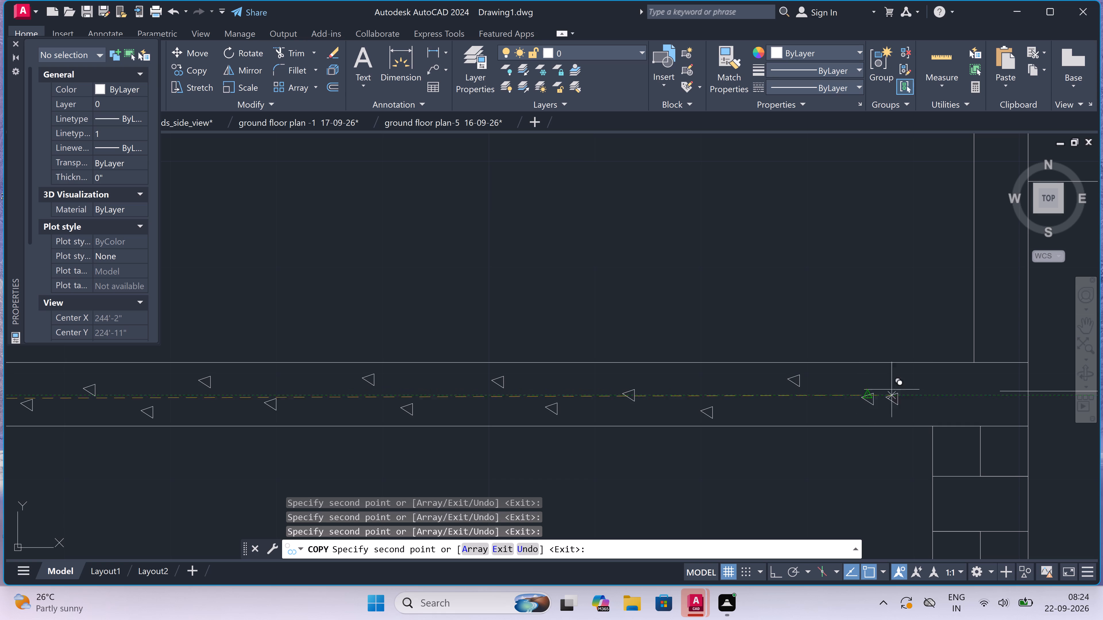
drag(932, 381, 936, 381)
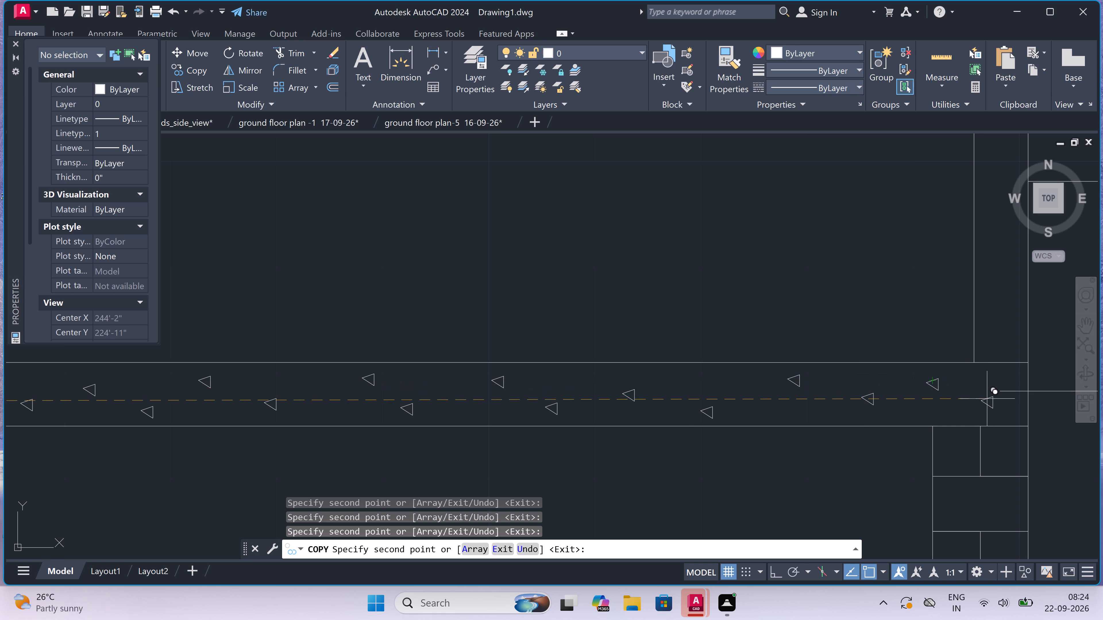
click(987, 399)
key(Escape)
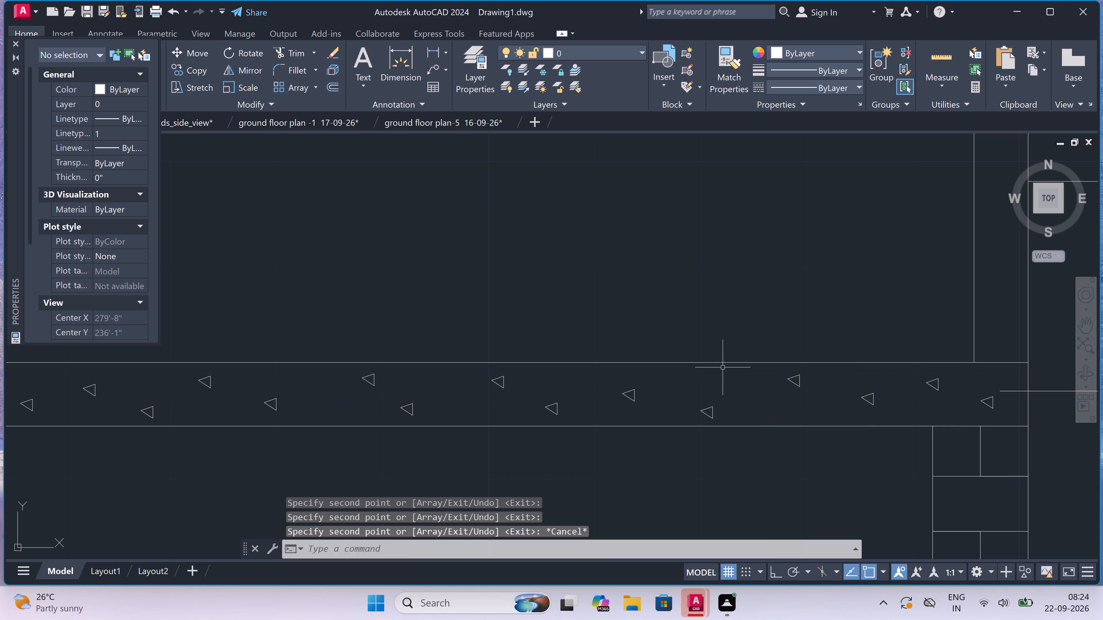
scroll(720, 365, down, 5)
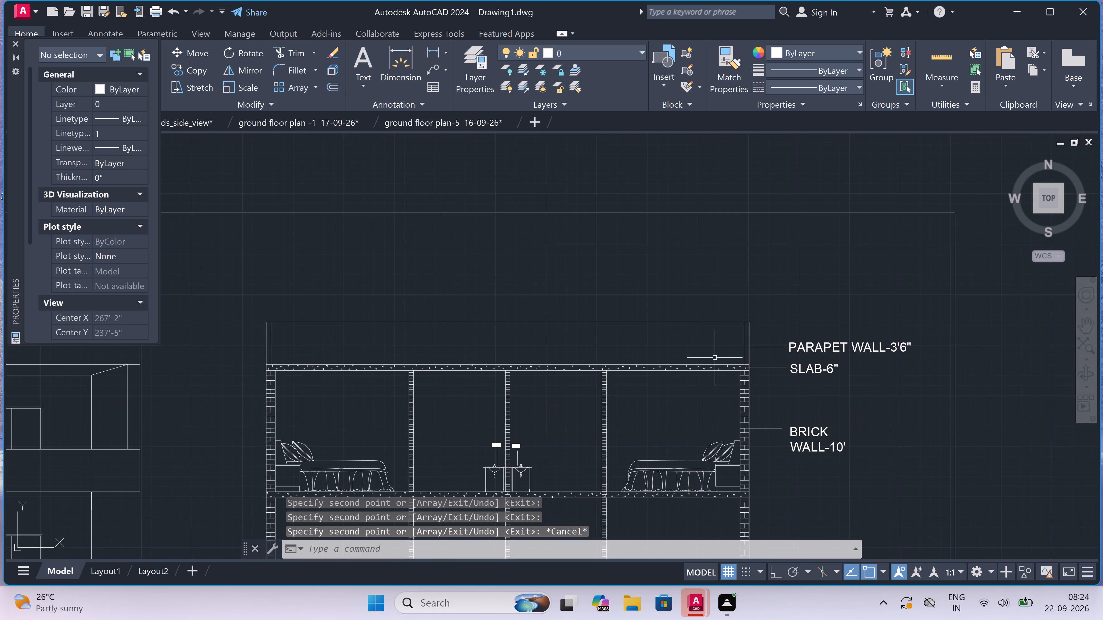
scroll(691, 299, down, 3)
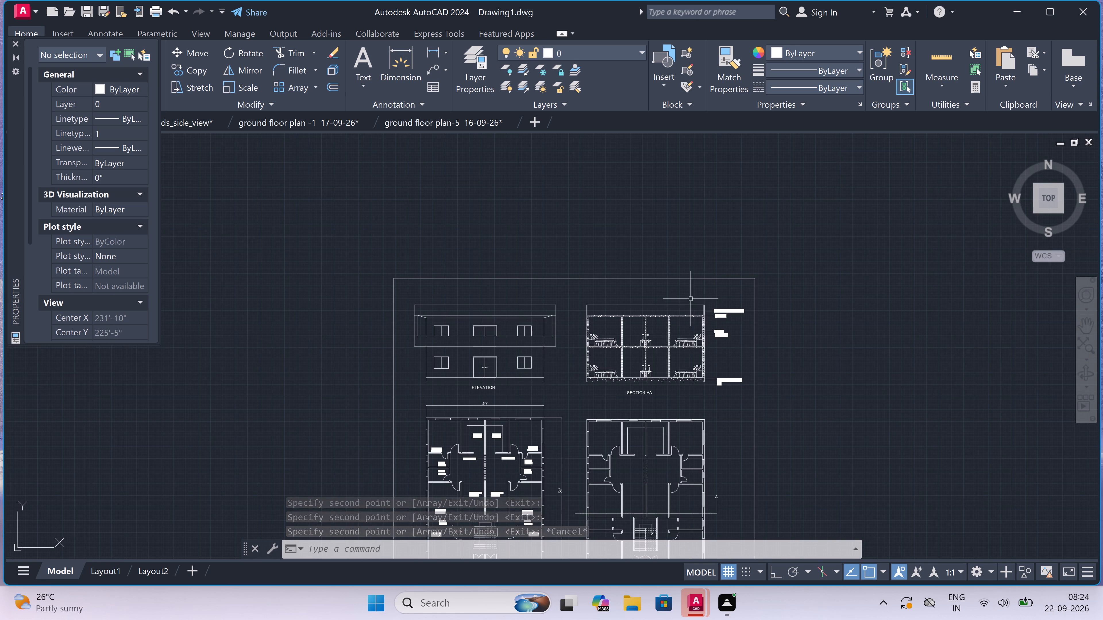
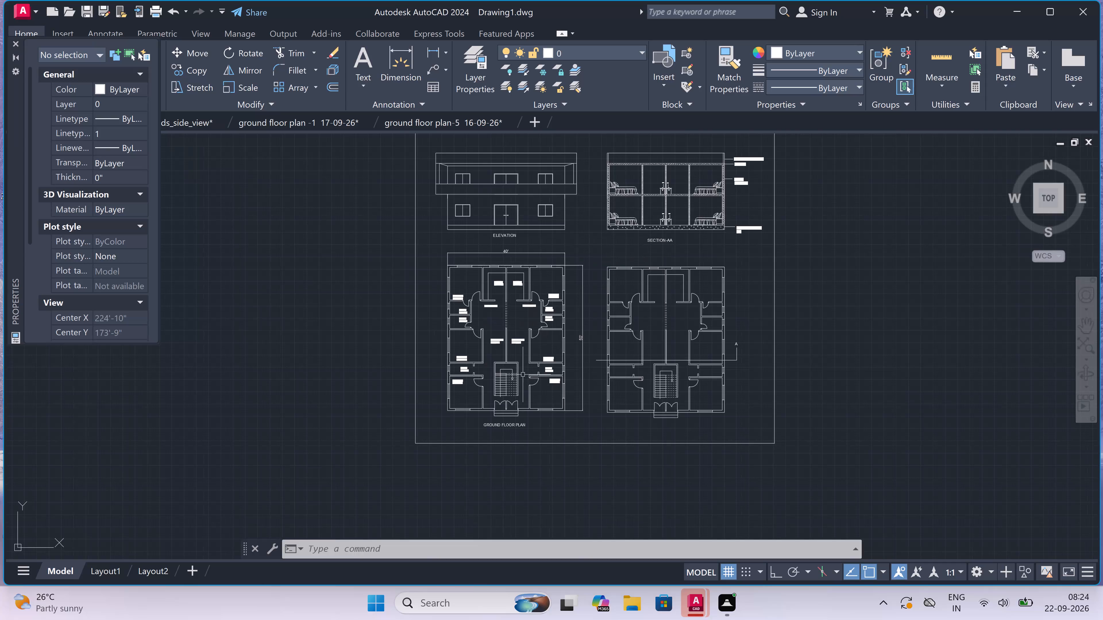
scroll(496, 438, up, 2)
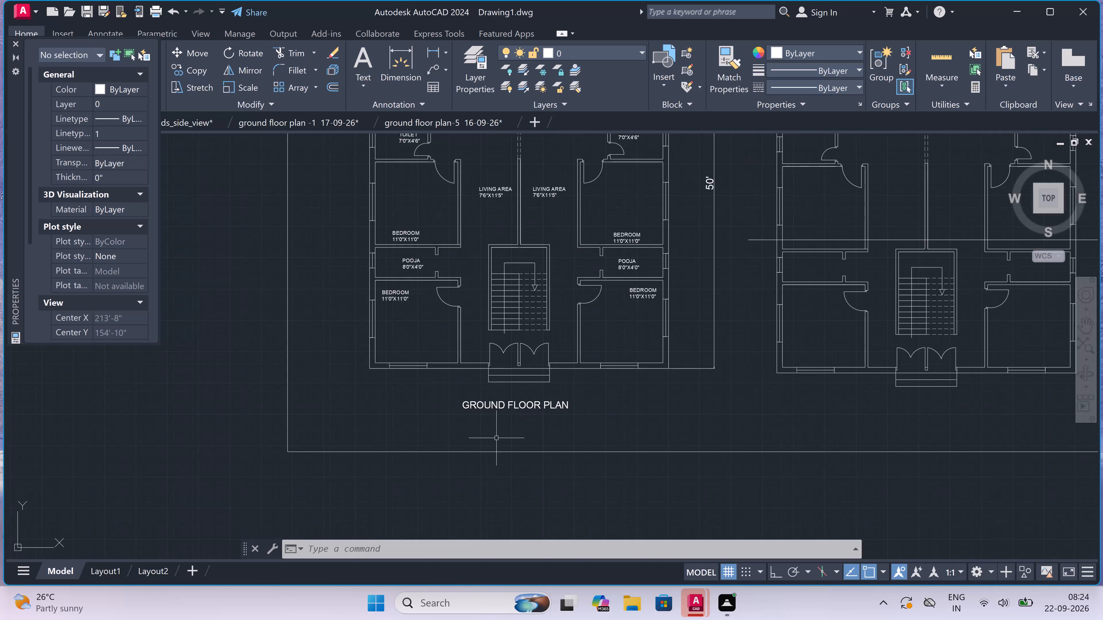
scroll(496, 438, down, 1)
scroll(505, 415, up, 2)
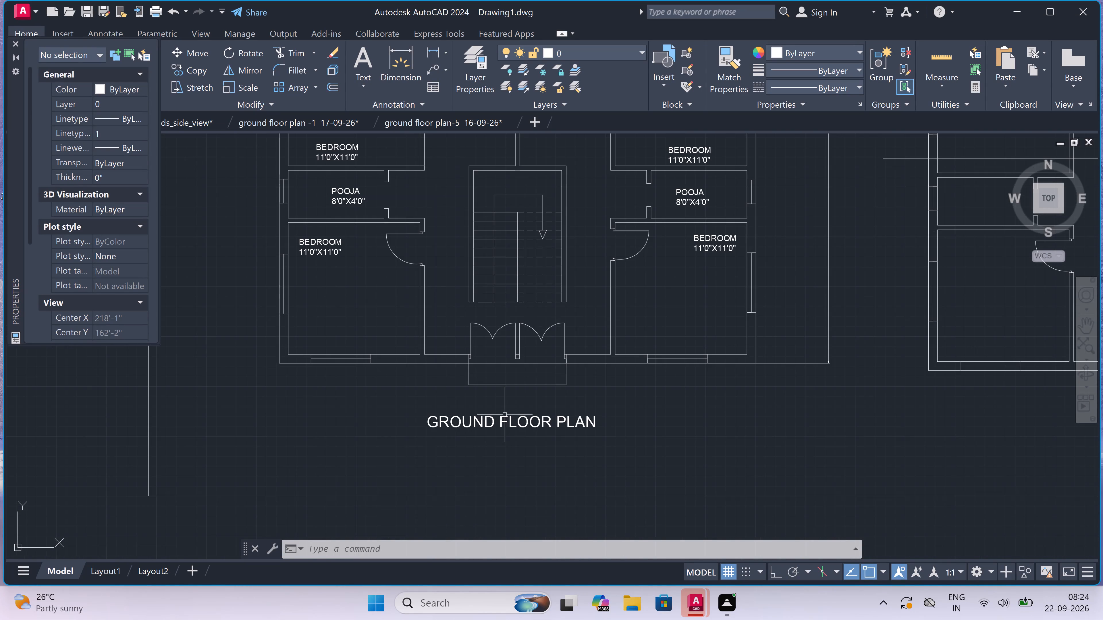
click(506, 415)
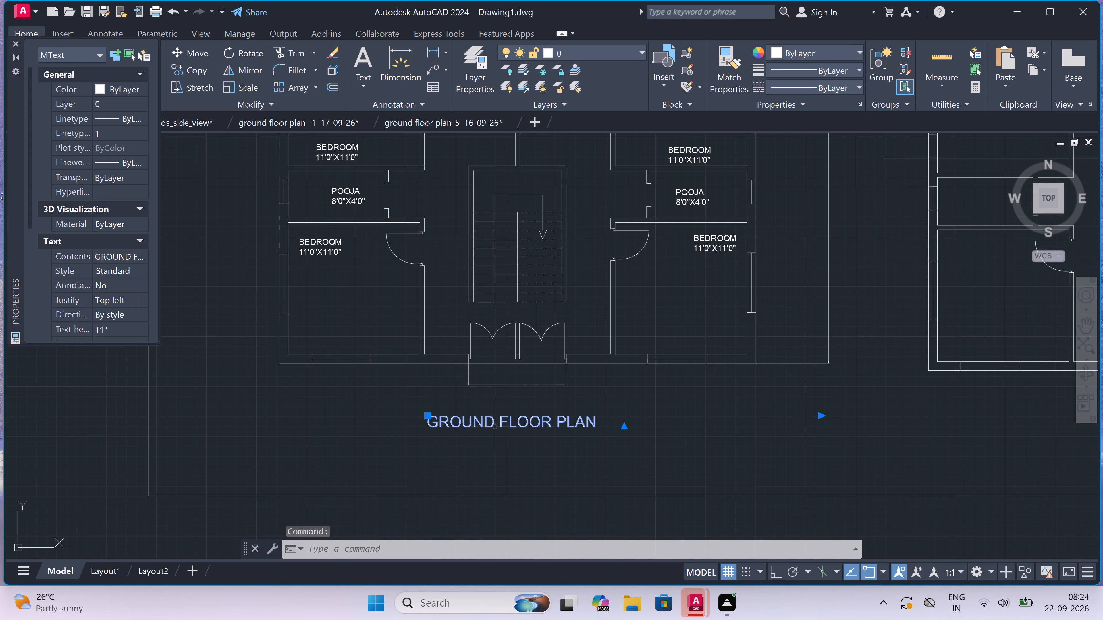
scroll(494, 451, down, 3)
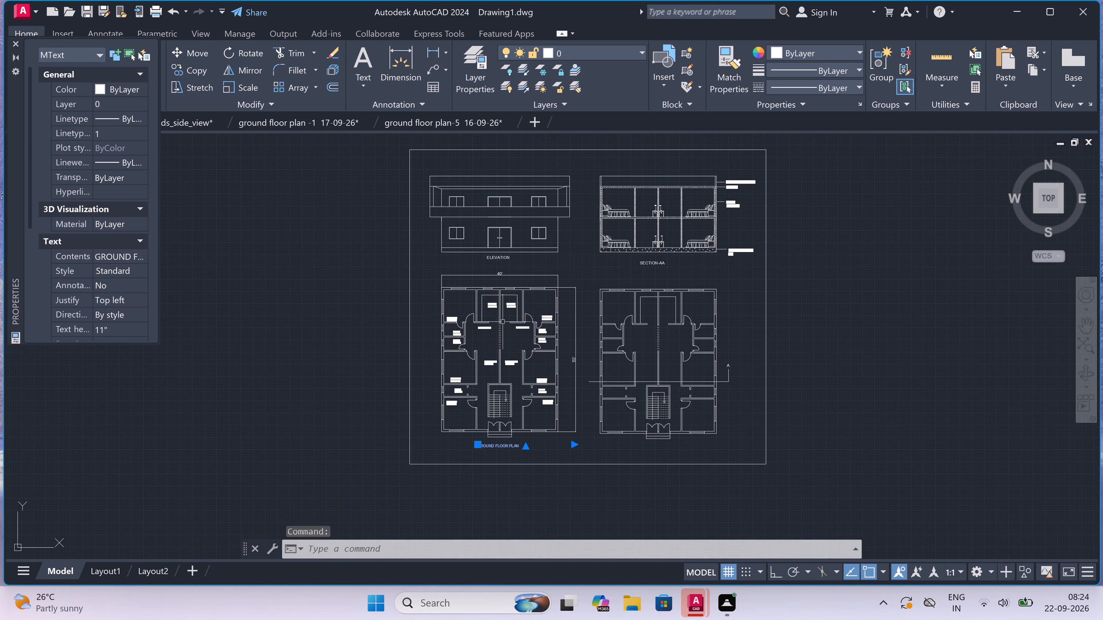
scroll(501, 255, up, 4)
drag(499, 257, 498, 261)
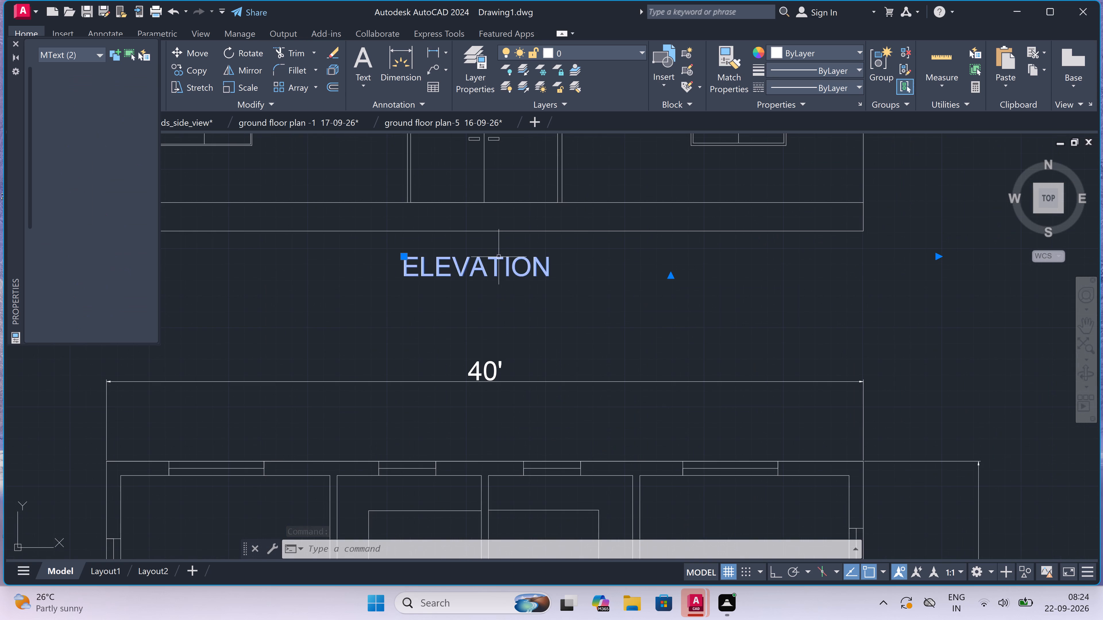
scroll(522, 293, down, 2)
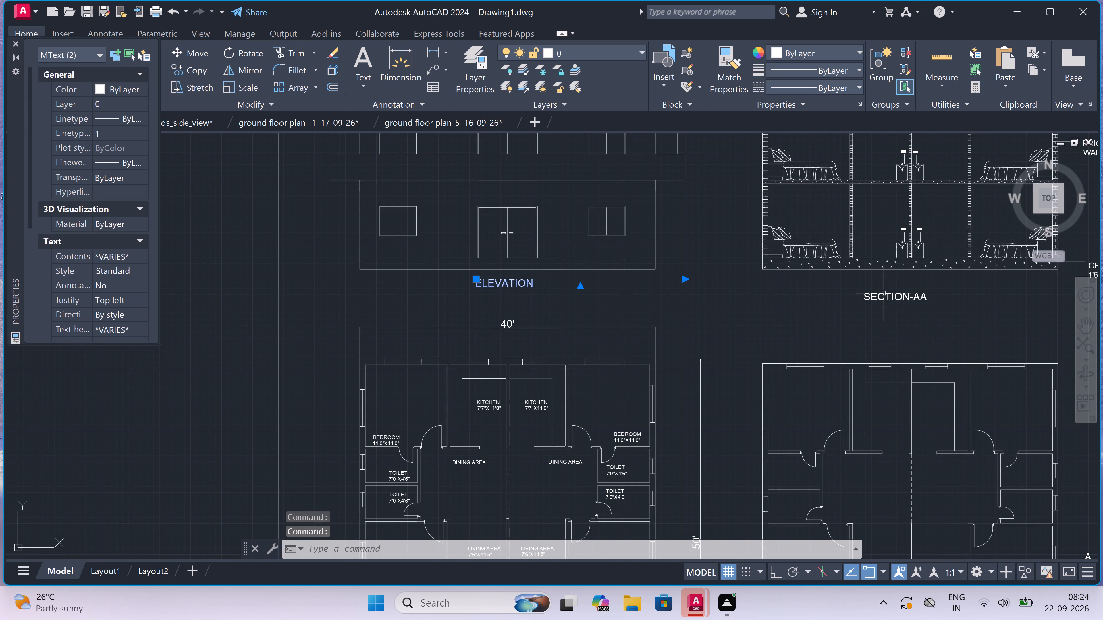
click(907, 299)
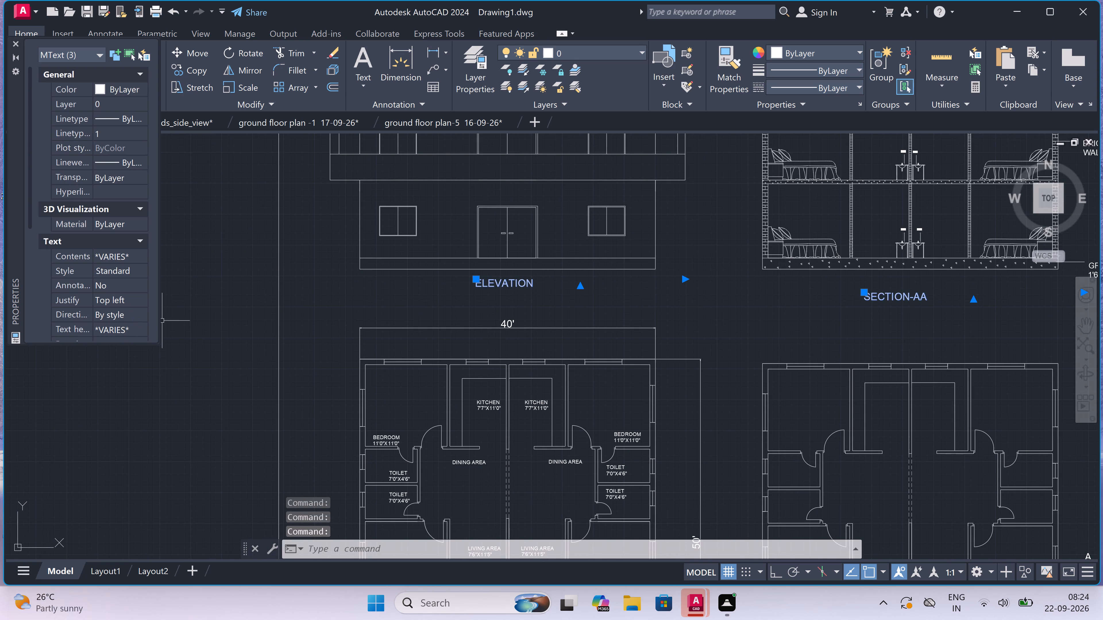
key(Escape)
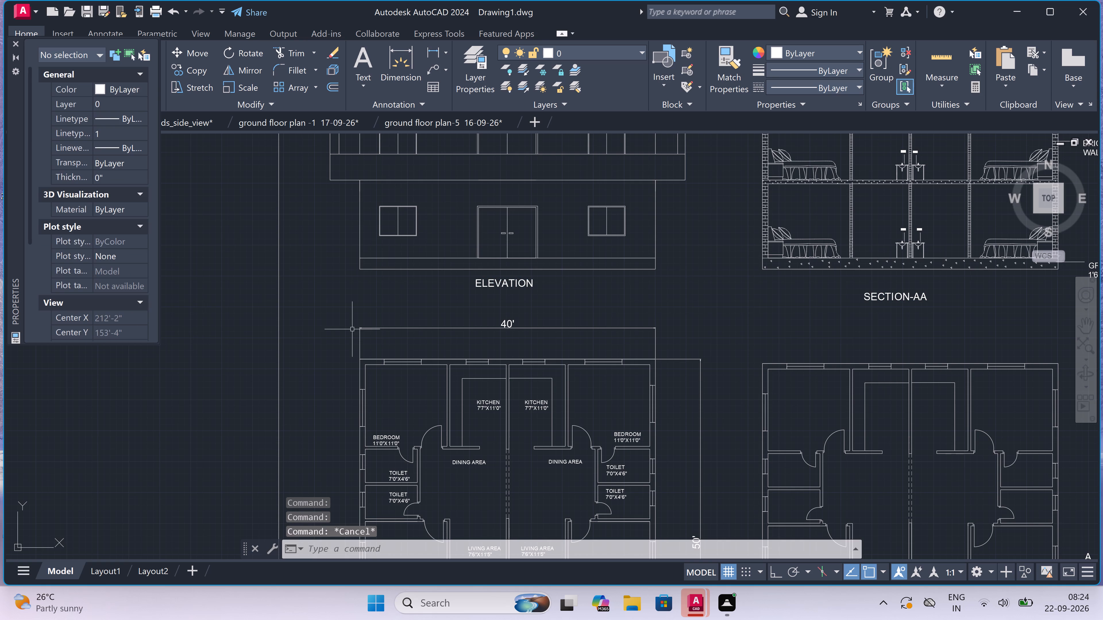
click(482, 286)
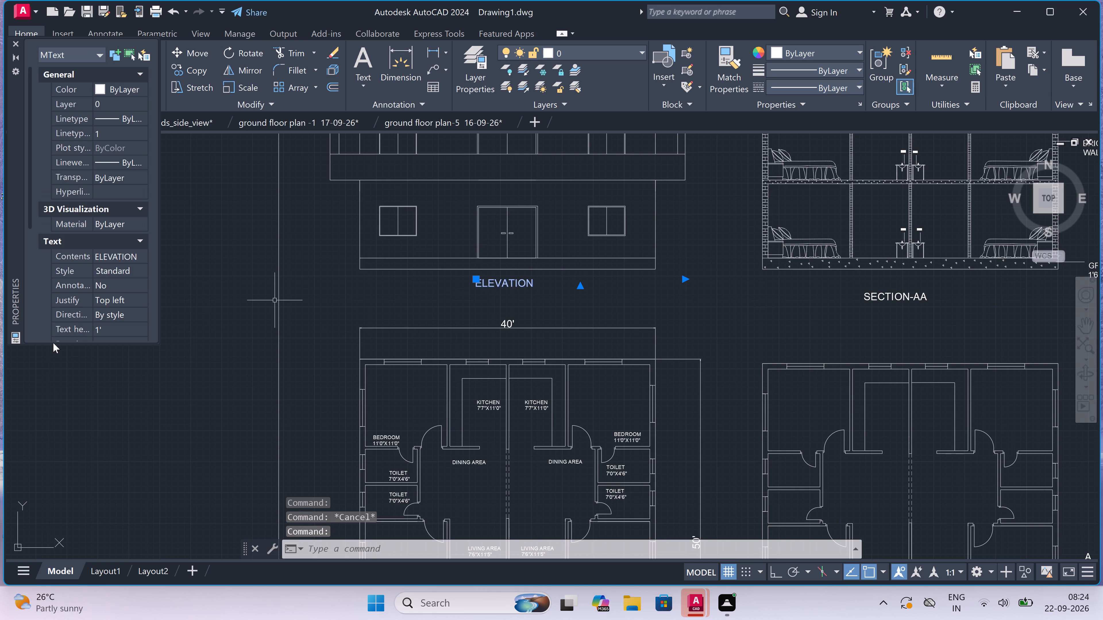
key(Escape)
Move the ELEVATION title slightly down, between the elevation's base and the 40' dimension.
scroll(443, 291, up, 2)
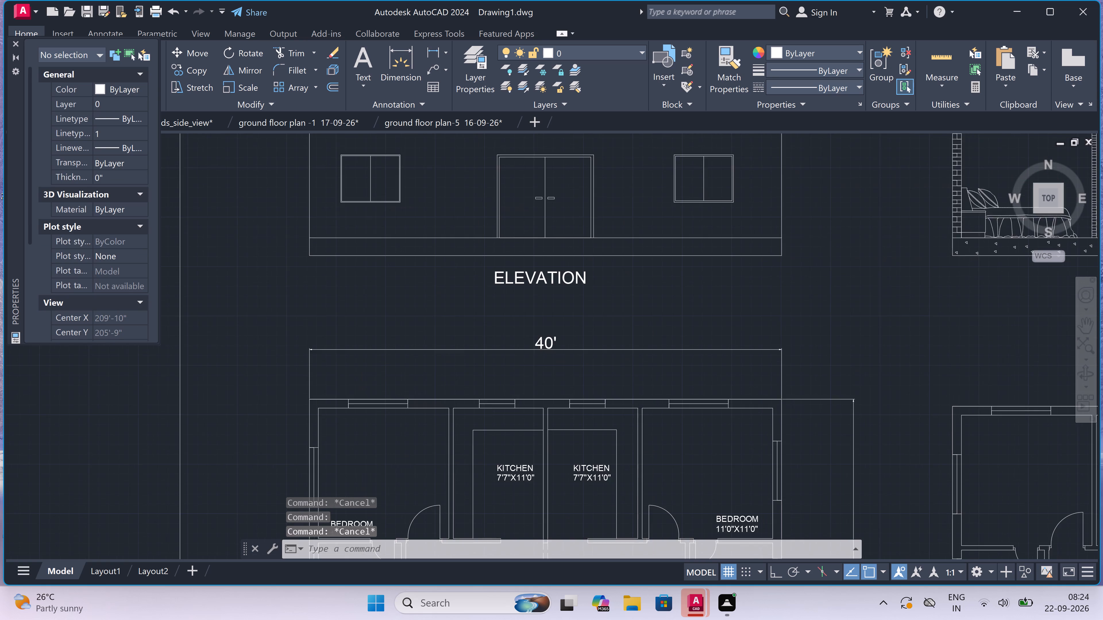
click(543, 266)
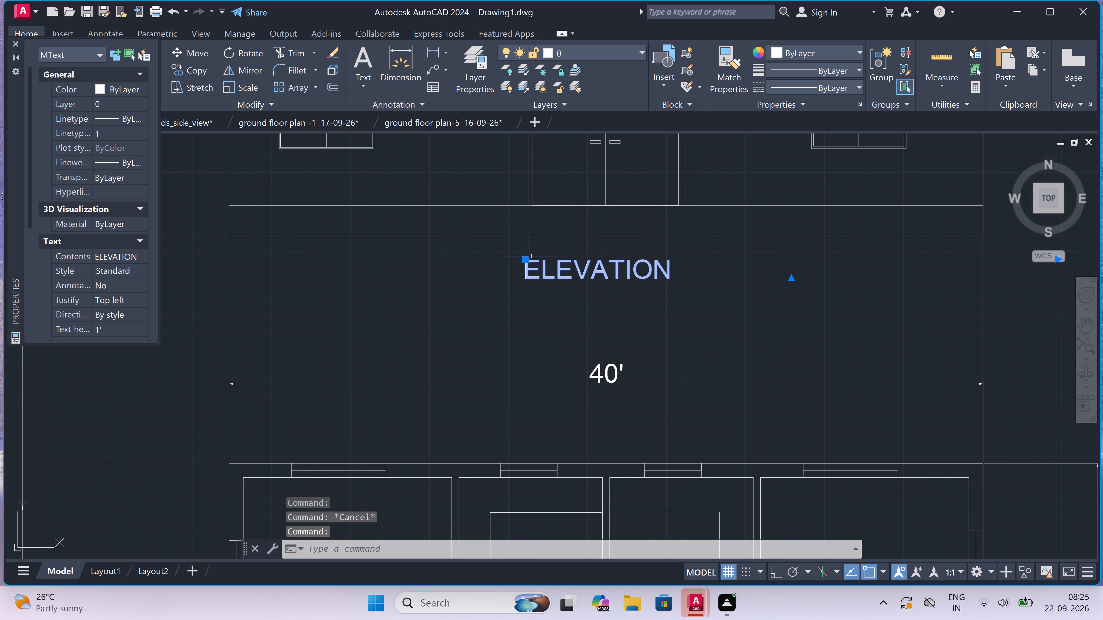
drag(524, 262, 529, 276)
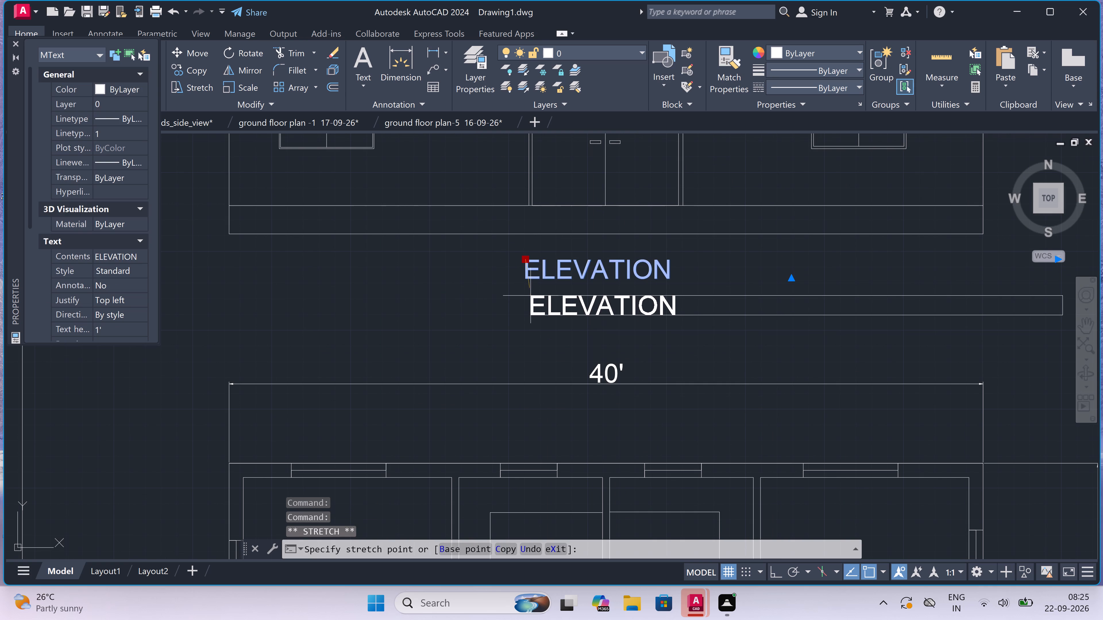
click(531, 293)
key(Escape)
Start a plot of the model with the DWG To PDF.pc3 plotter on ISO A4 (297.00 x 210.00 MM) paper.
scroll(541, 268, down, 6)
scroll(541, 268, up, 1)
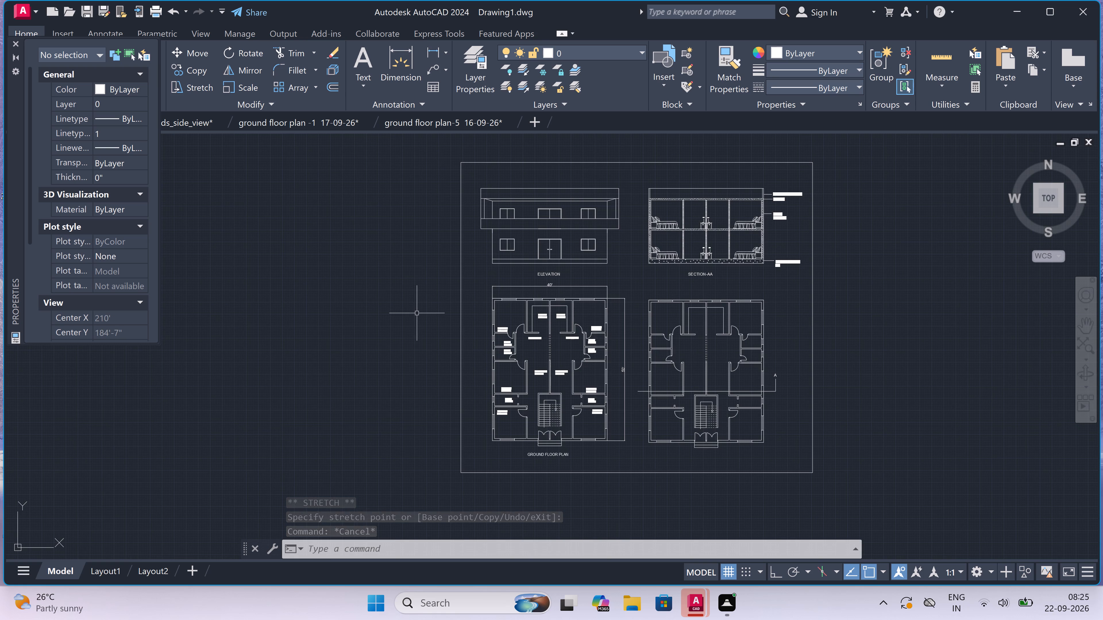
key(ctrl+p)
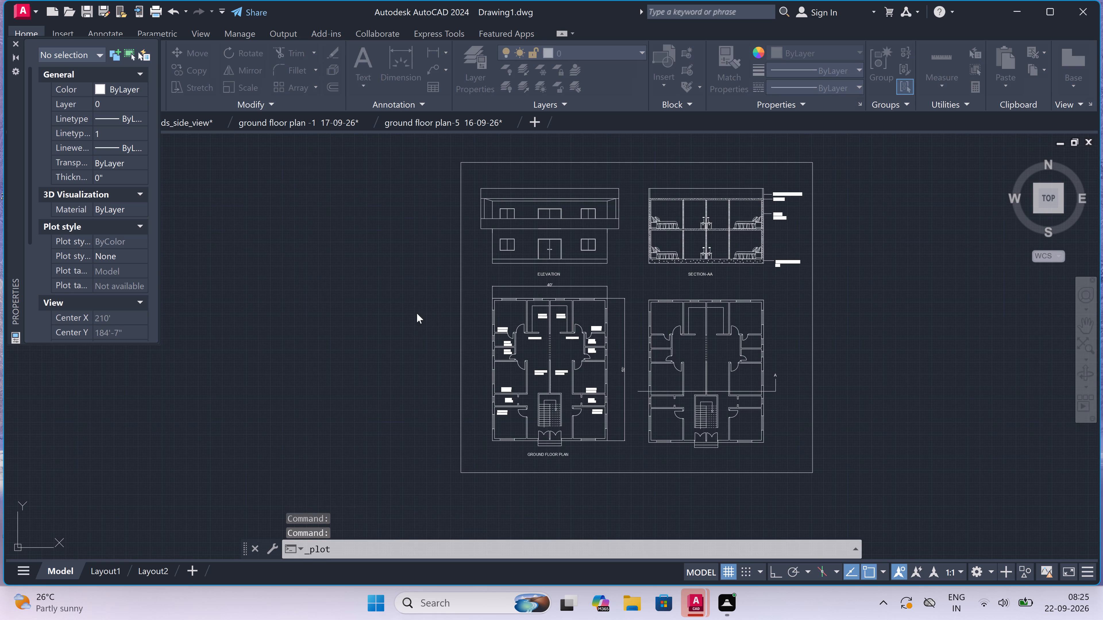
key(Escape)
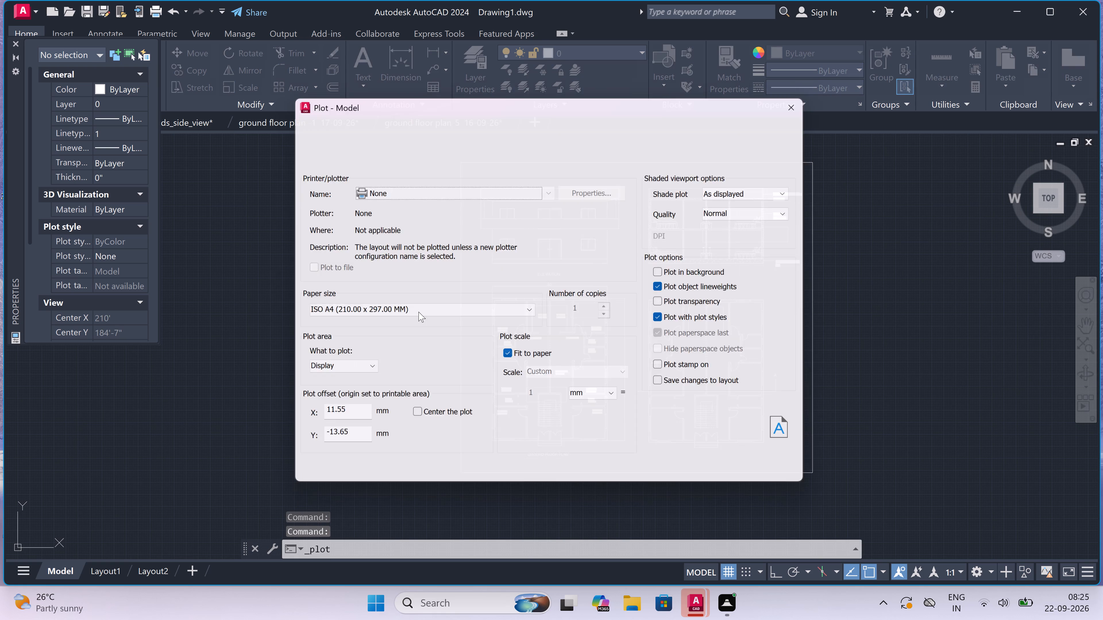
click(416, 191)
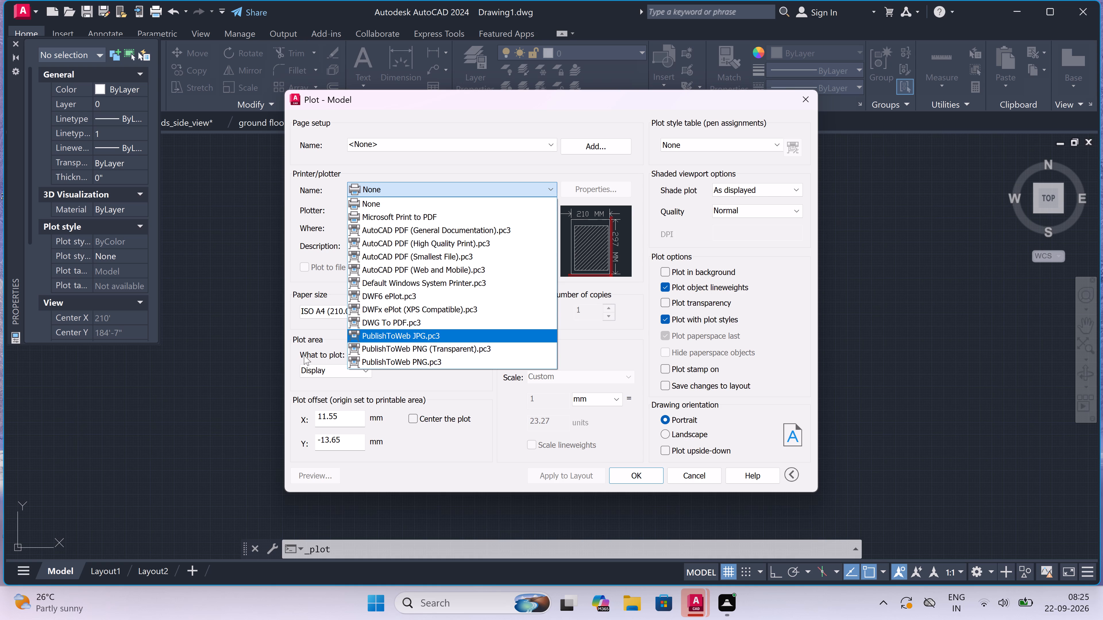
click(382, 317)
click(382, 317)
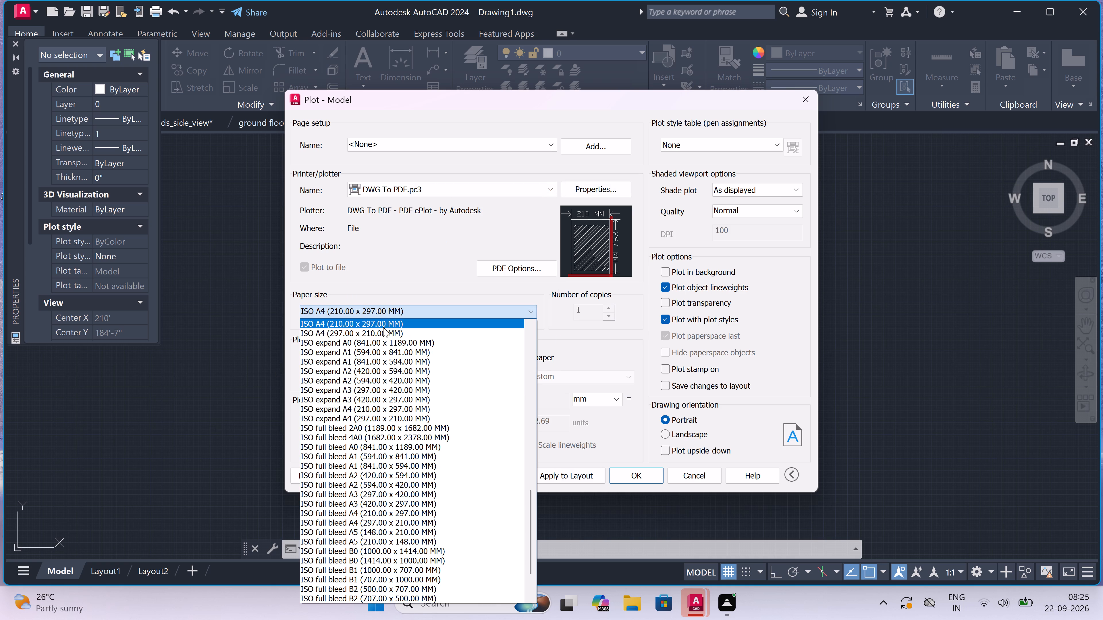
click(383, 332)
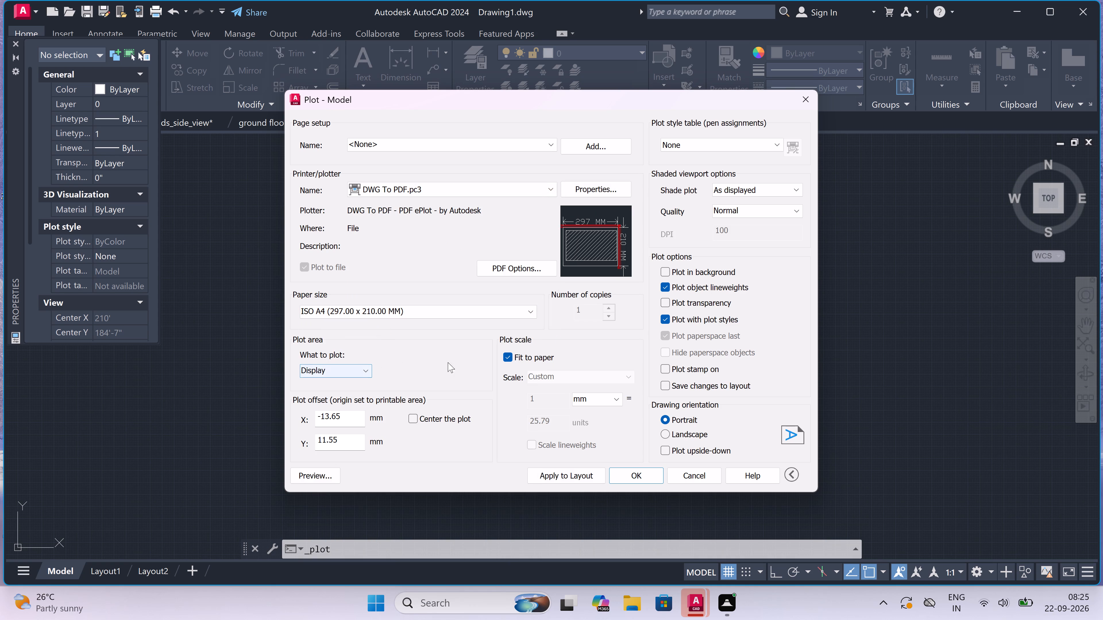
Set the plot area to a window spanning opposite corners of the rectangular border around all the drawings.
click(344, 373)
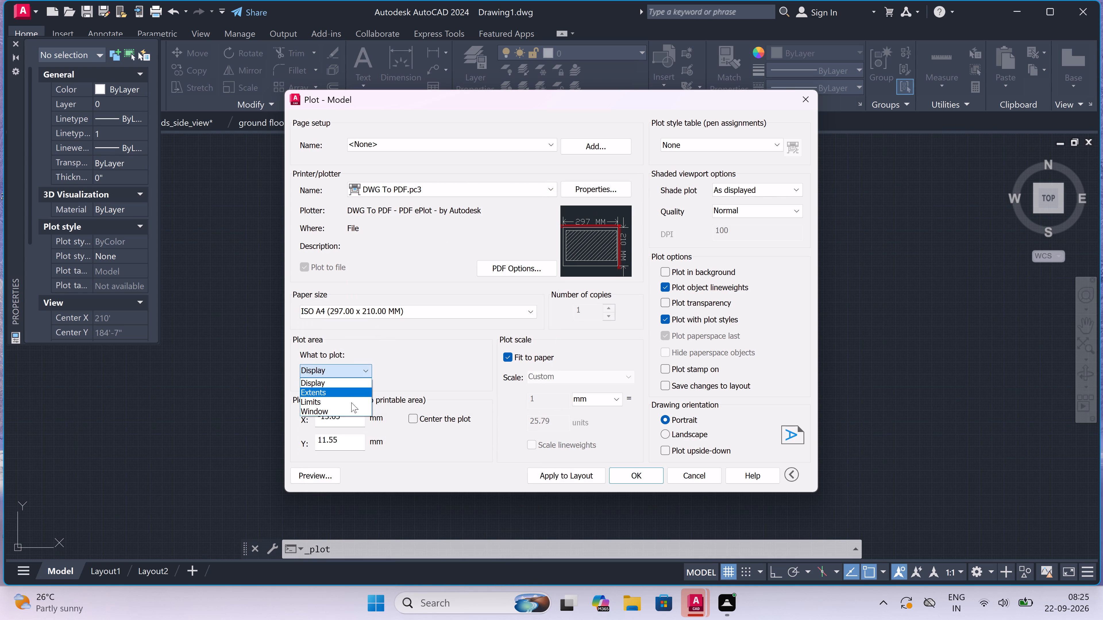
click(350, 410)
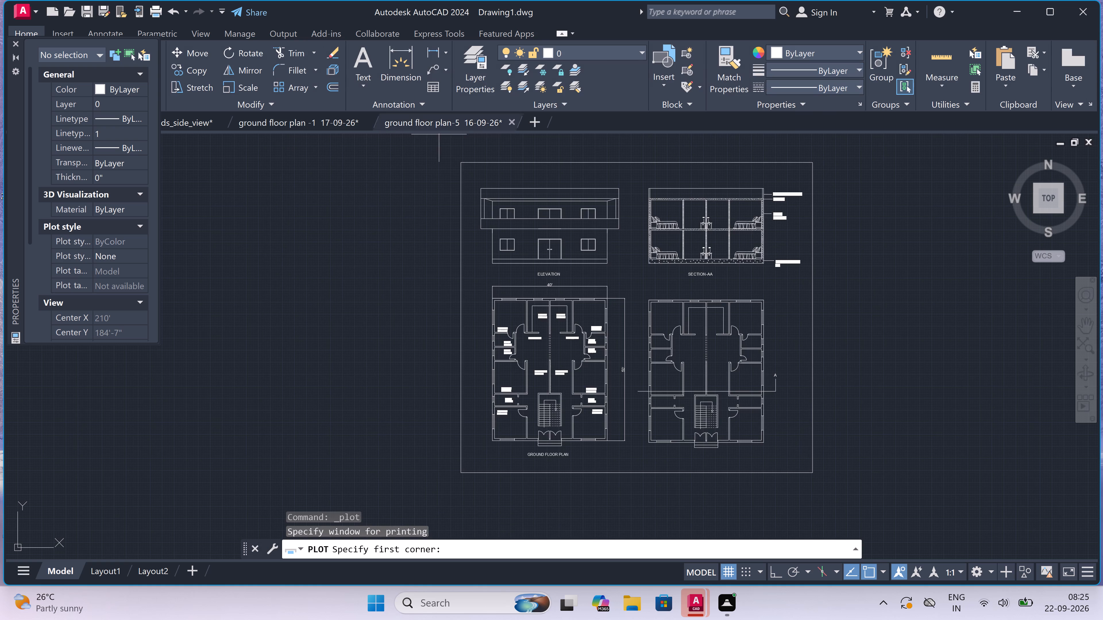
click(458, 164)
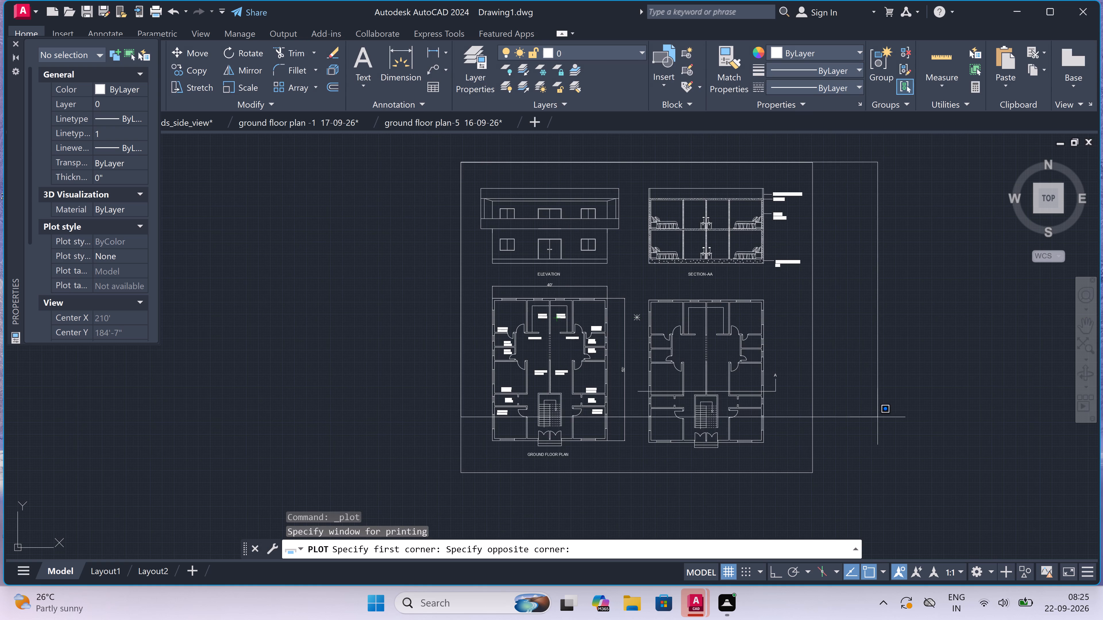
click(815, 475)
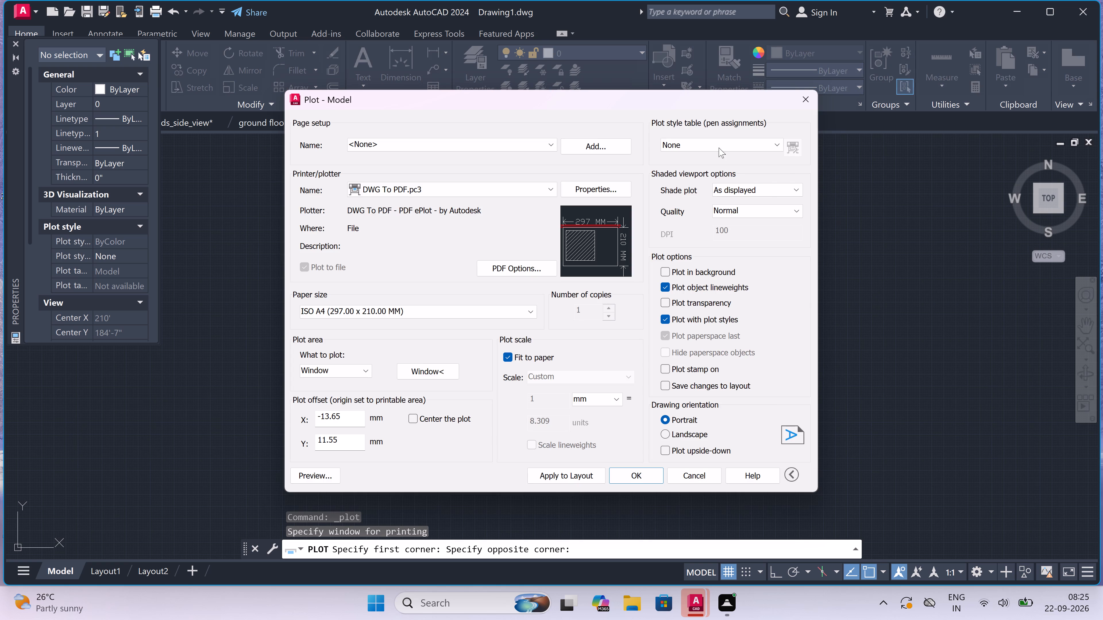
Assign the acad.ctb plot style table to all layouts and centre the plot, applying the settings to the layout.
click(719, 148)
click(714, 169)
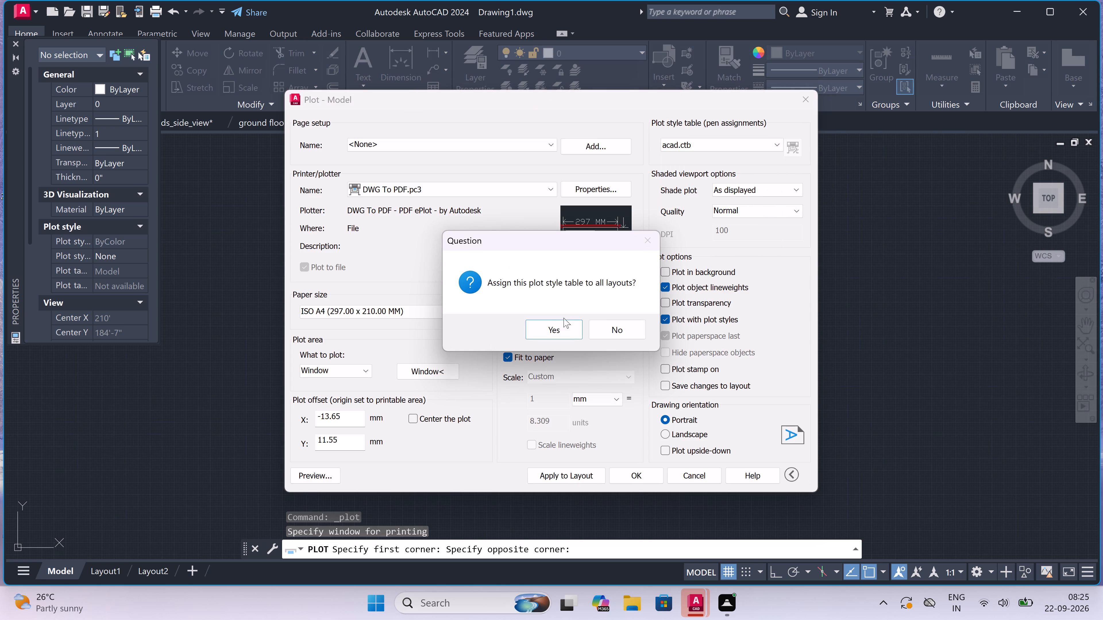
click(550, 334)
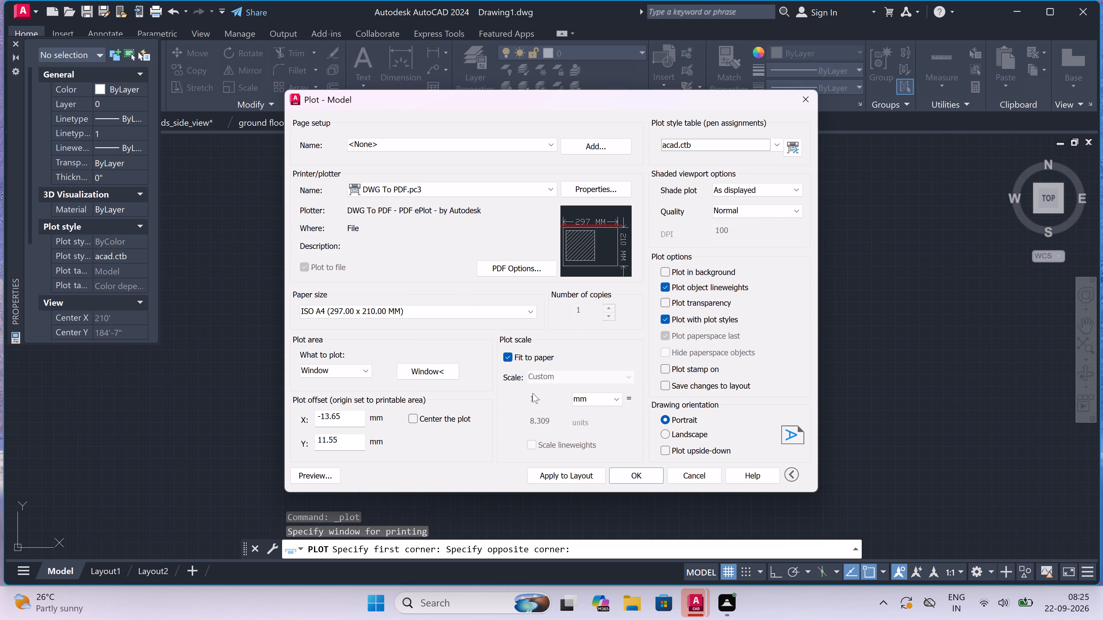
click(412, 417)
click(547, 474)
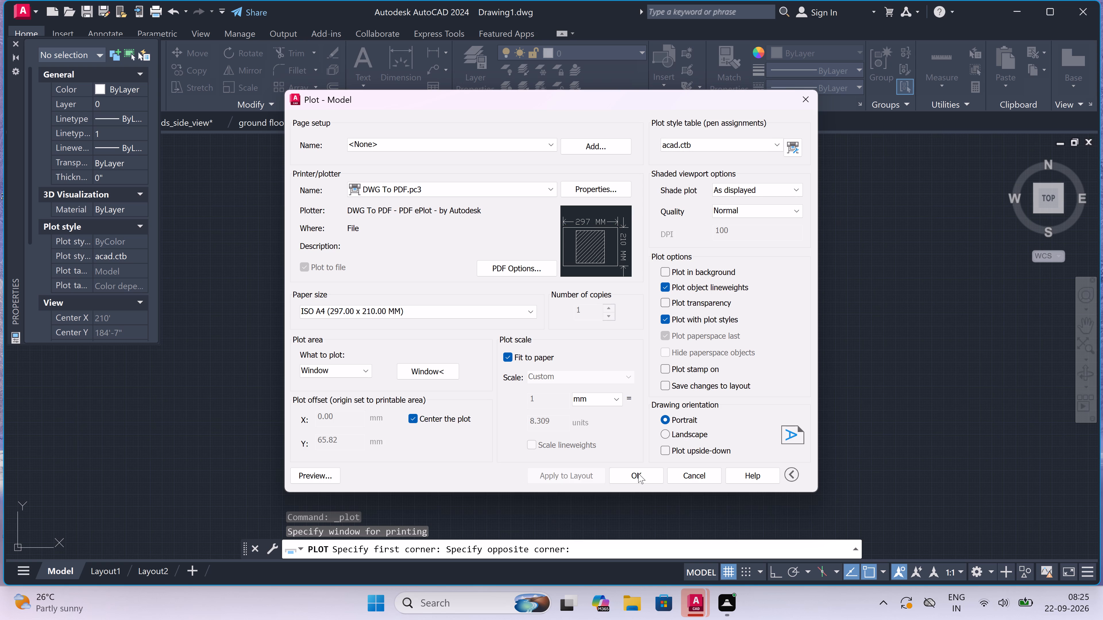
Run the plot and save the PDF in Documents as GROUND FLOOR PLAN-1 22-09-26.
click(644, 476)
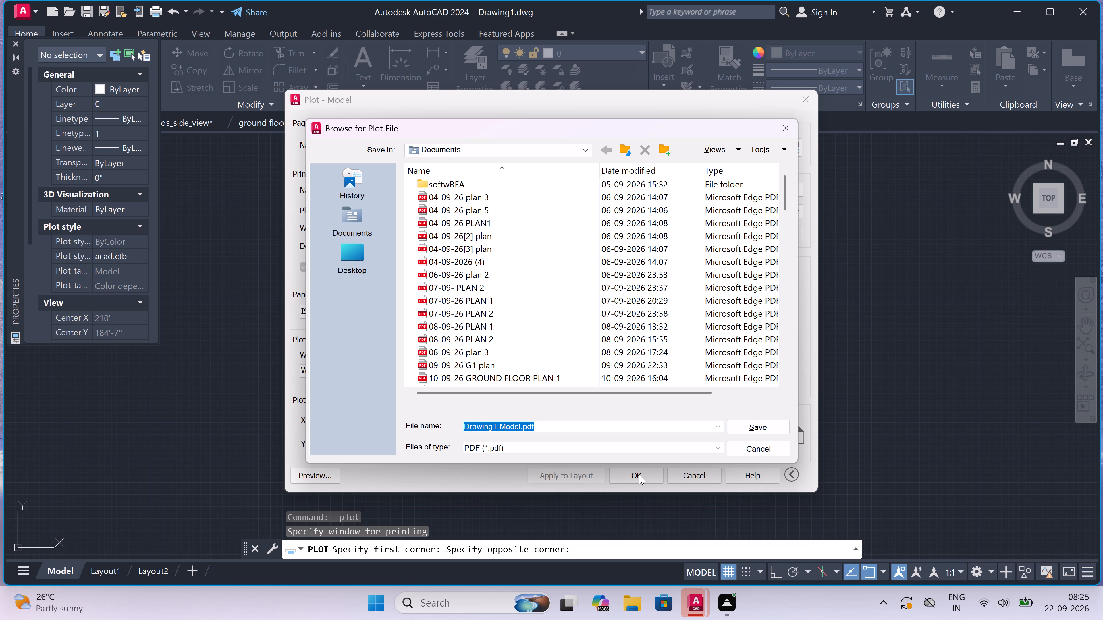
key(BackSpace)
text(GROUNF)
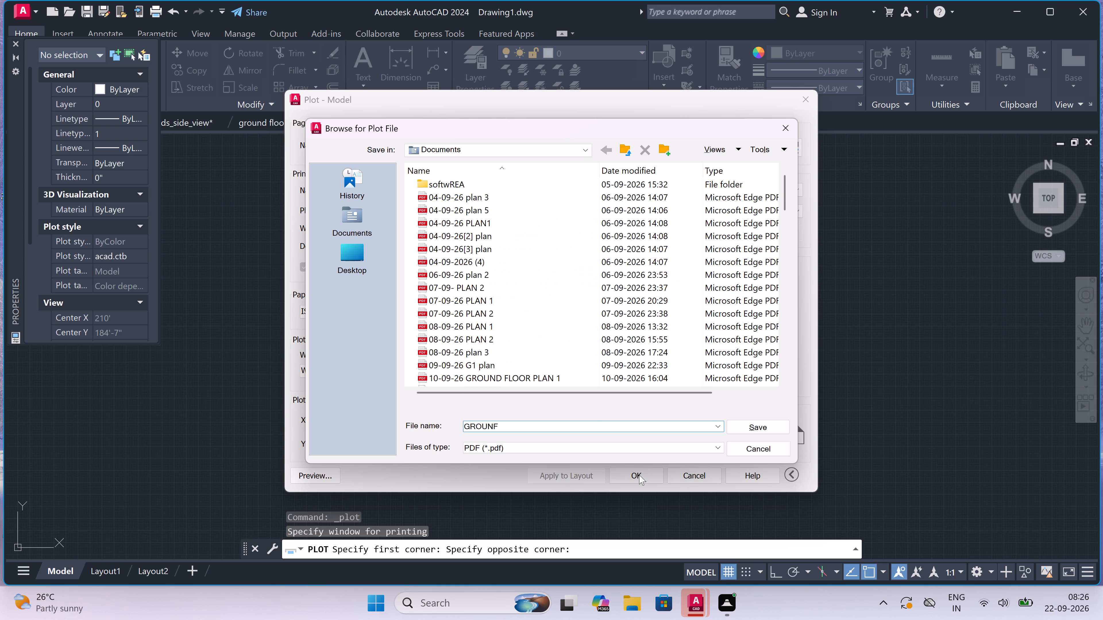
key(BackSpace)
text(D FLOOR)
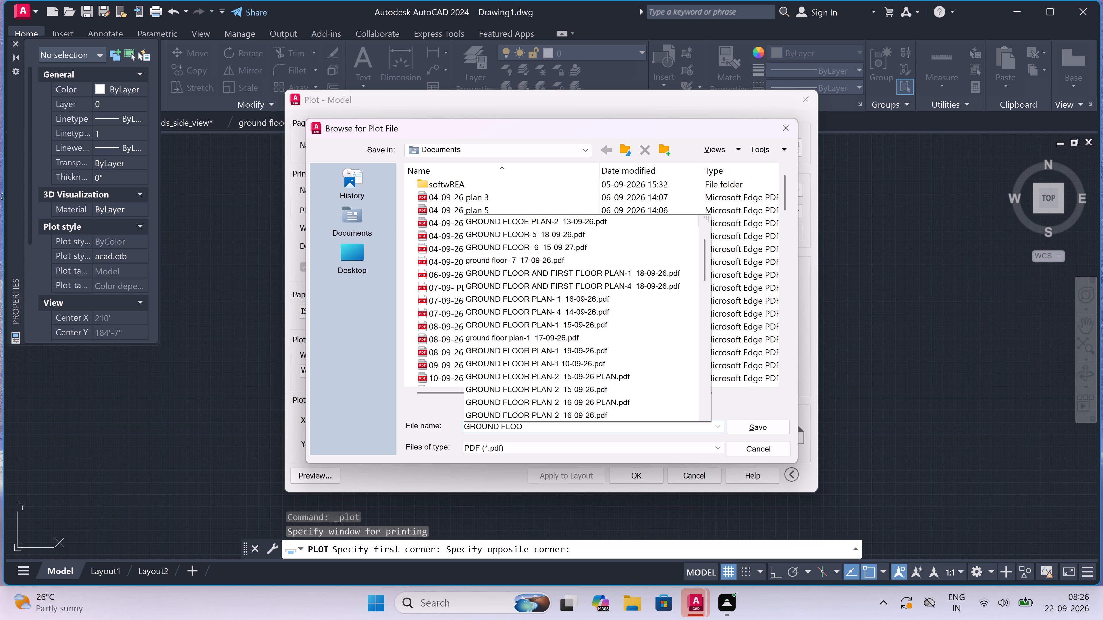
key(space)
text(PLA)
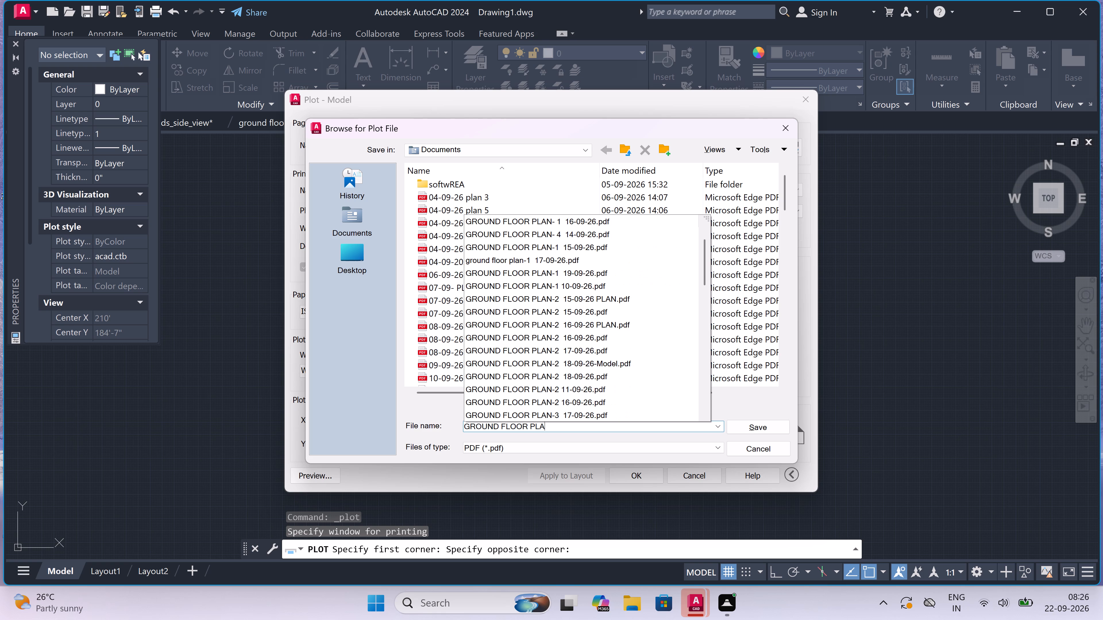
text(N-1)
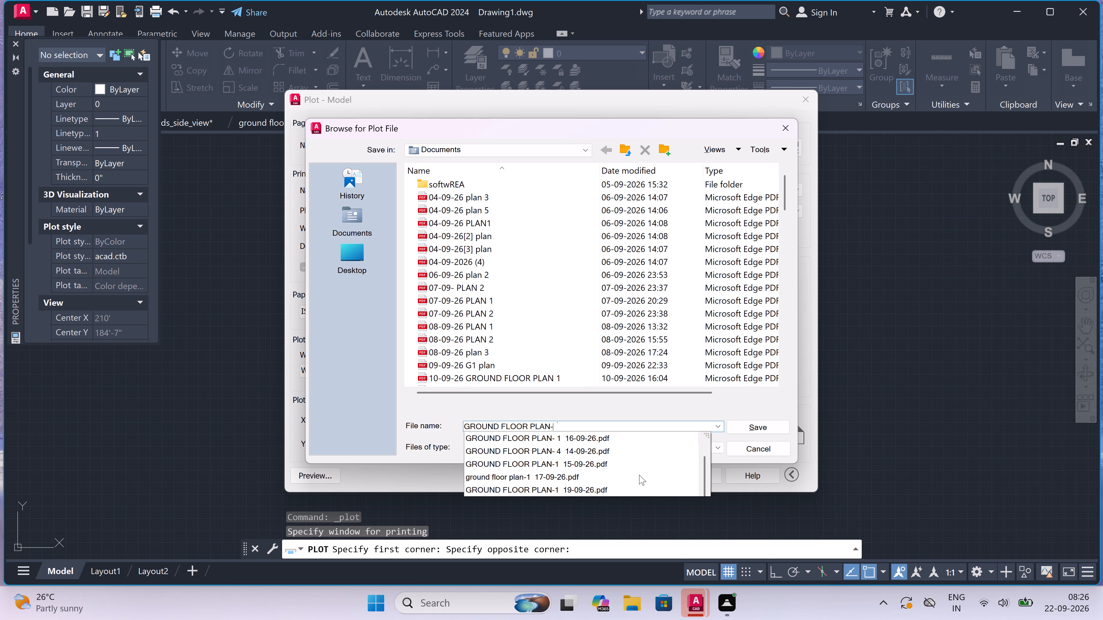
key(space)
key(space)
text(22-0)
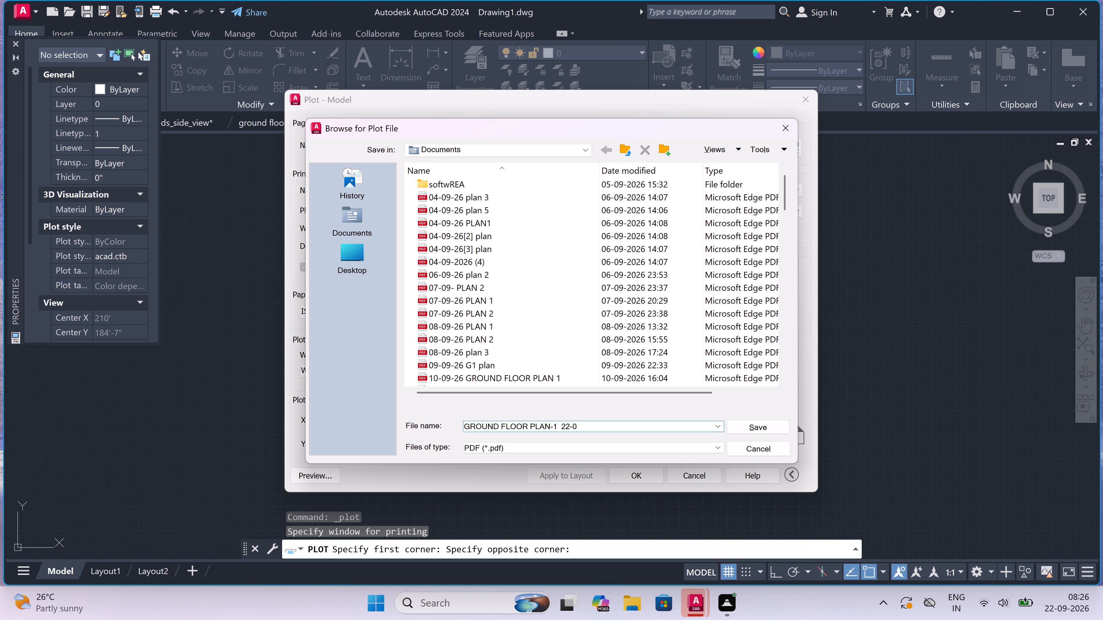
key(9)
text(-2)
key(6)
click(751, 428)
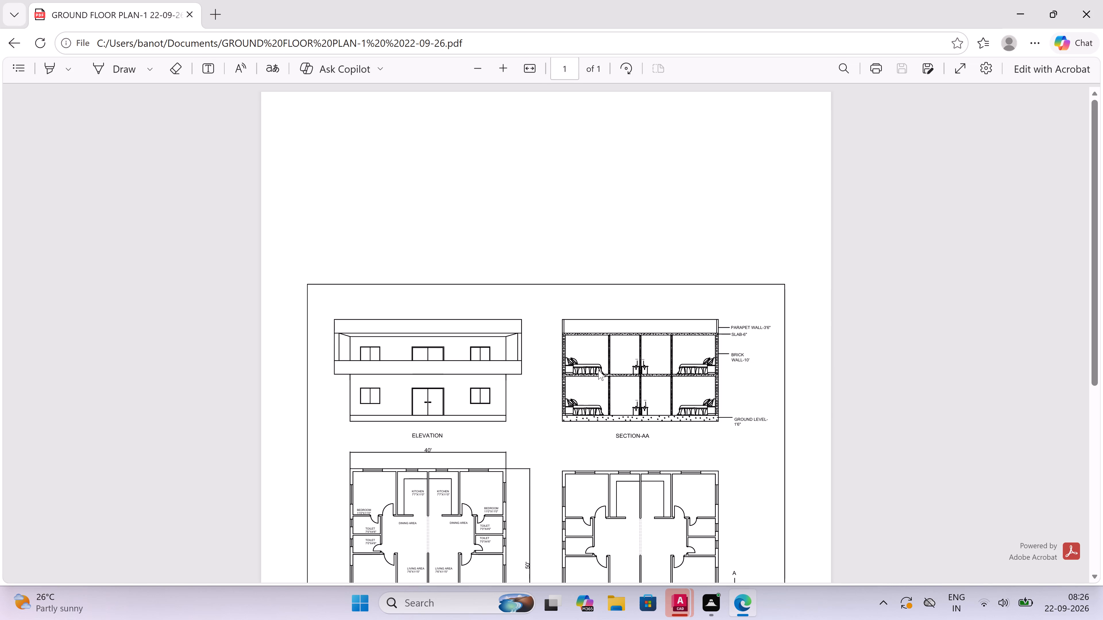
Check the full sheet in the plotted PDF, from the elevation to the floor plans, and close the viewer.
scroll(598, 370, down, 2)
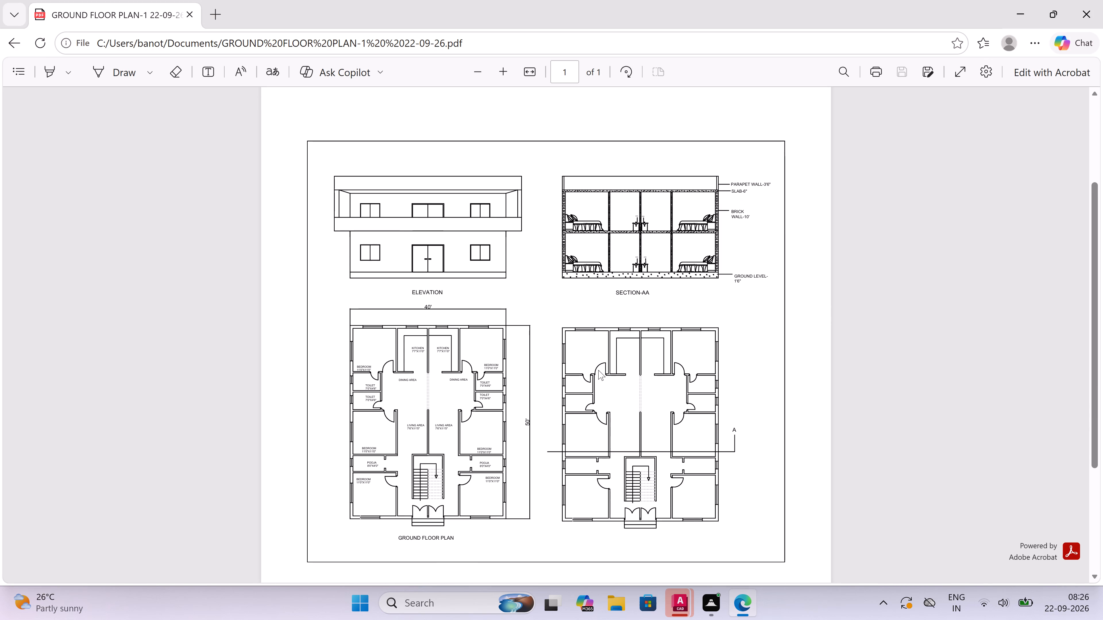
click(1102, 0)
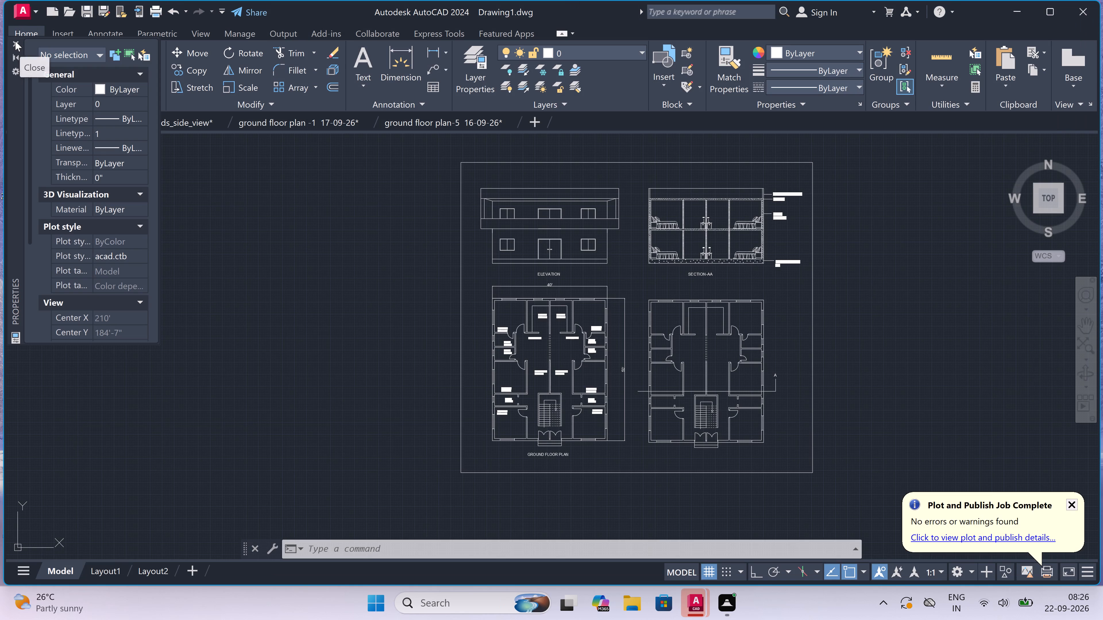
Close the Properties palette.
click(15, 41)
Save the drawing in Documents as GROUND FLOOR PLAN -1 22-09-26 in AutoCAD 2018 Drawing format.
click(18, 9)
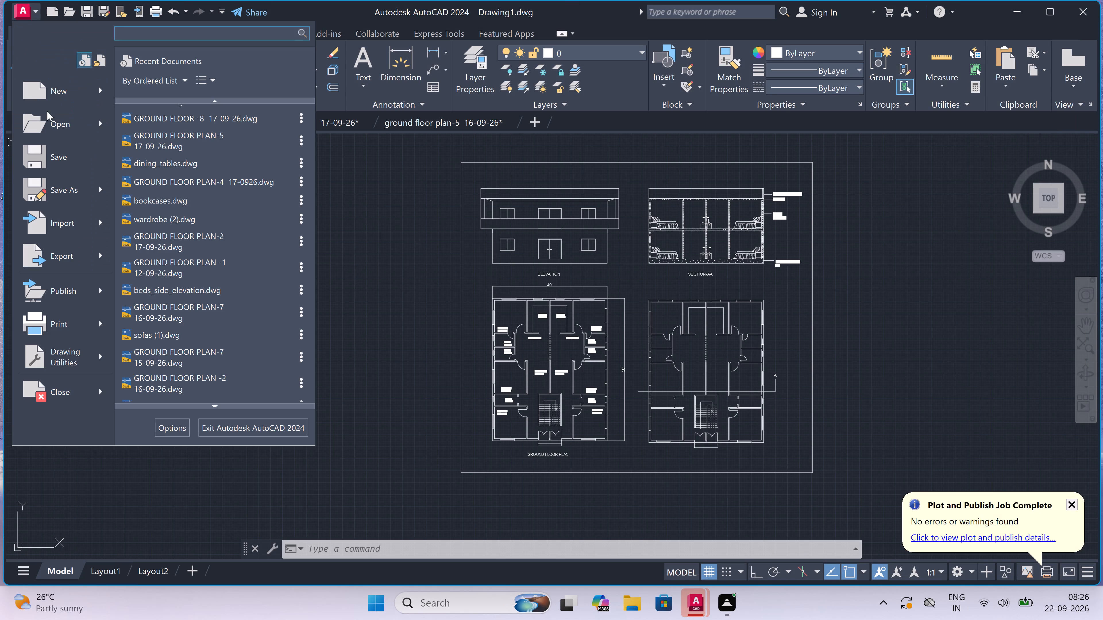
double_click(57, 184)
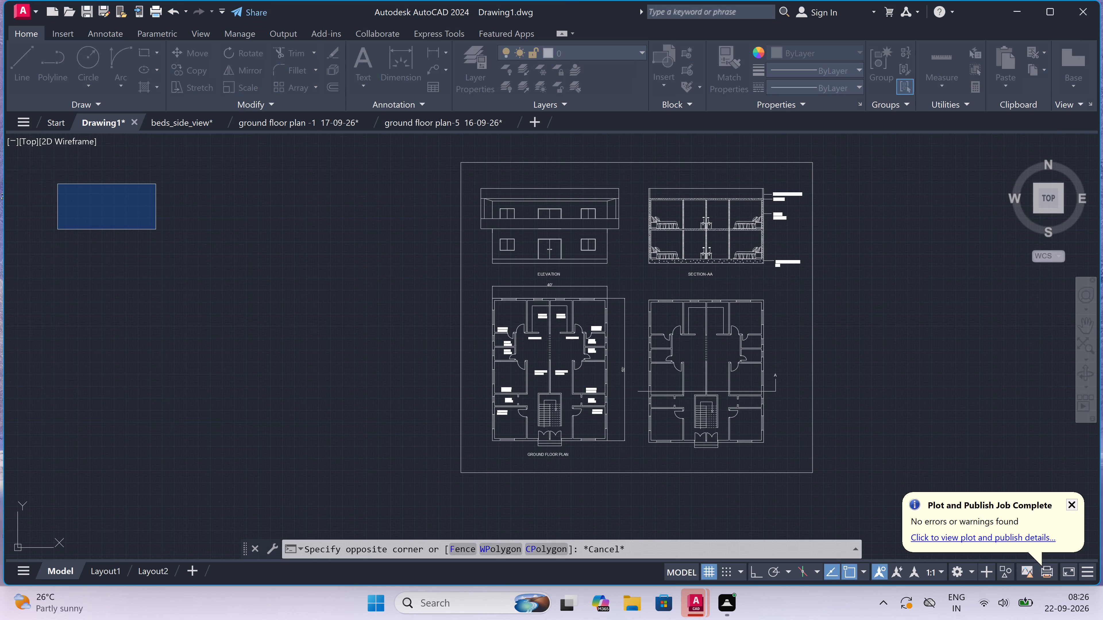
key(BackSpace)
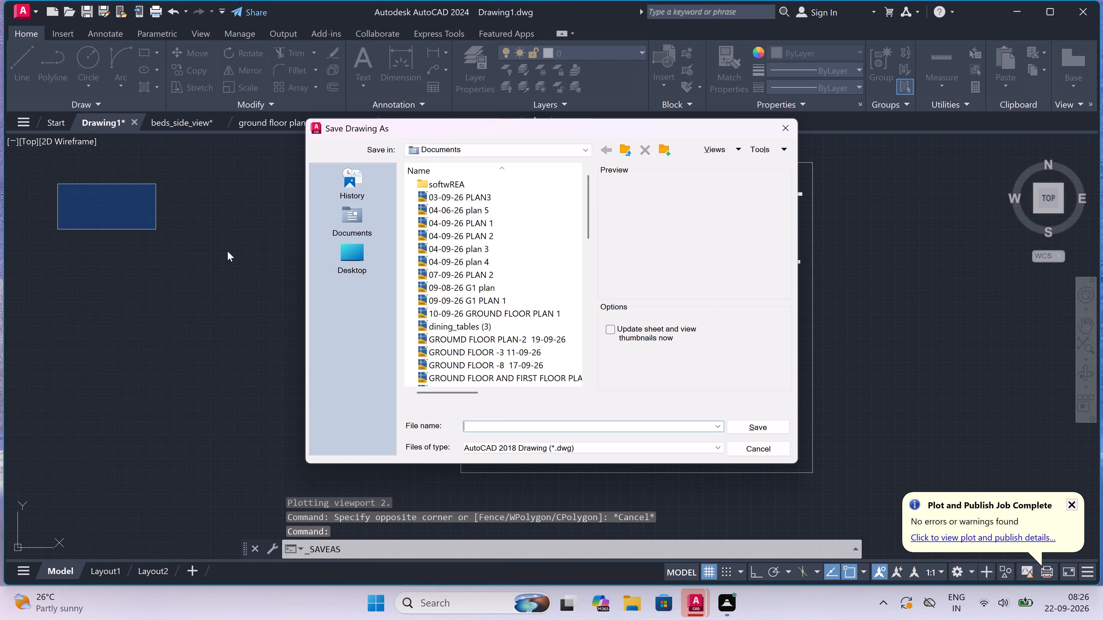
text(GROUND FLOO R)
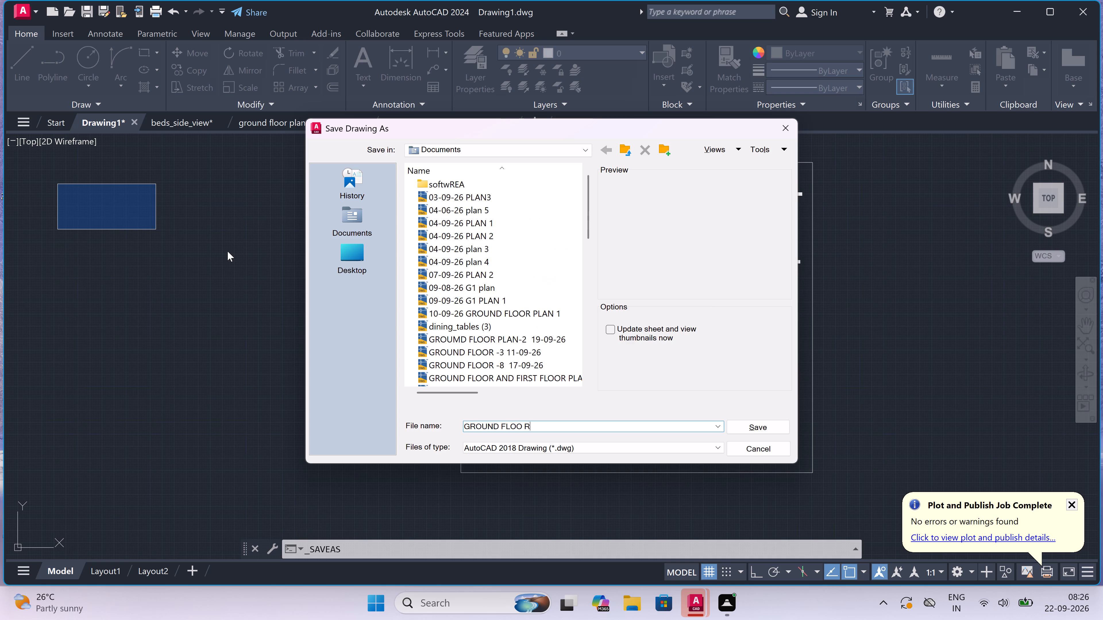
key(BackSpace)
key(BackSpace)
text(R PLAN -)
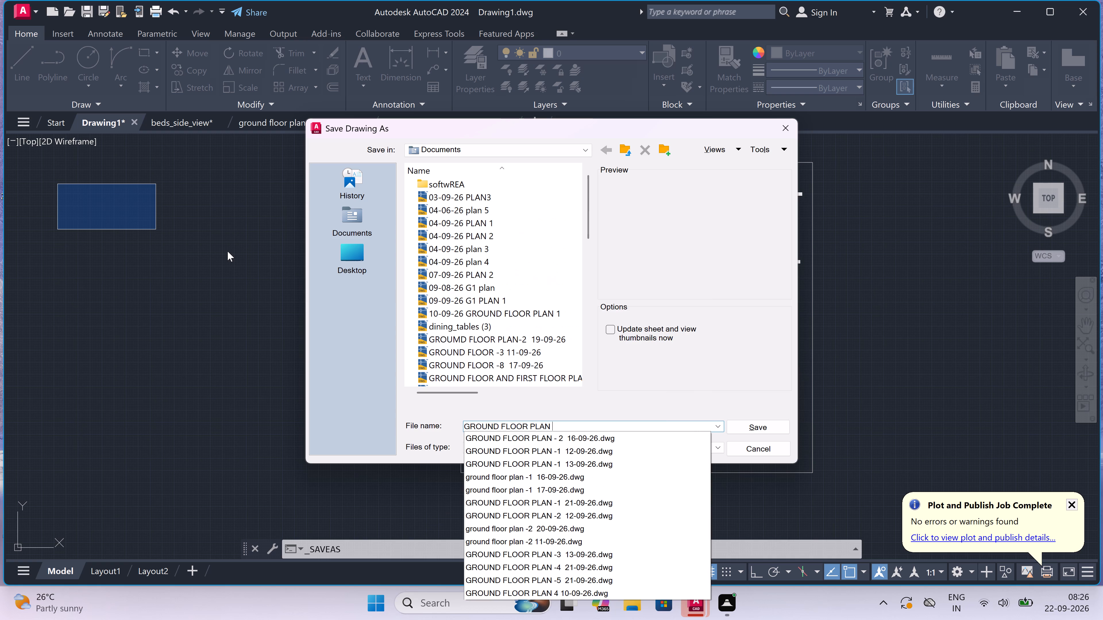
text(1 2)
text(2-09-26)
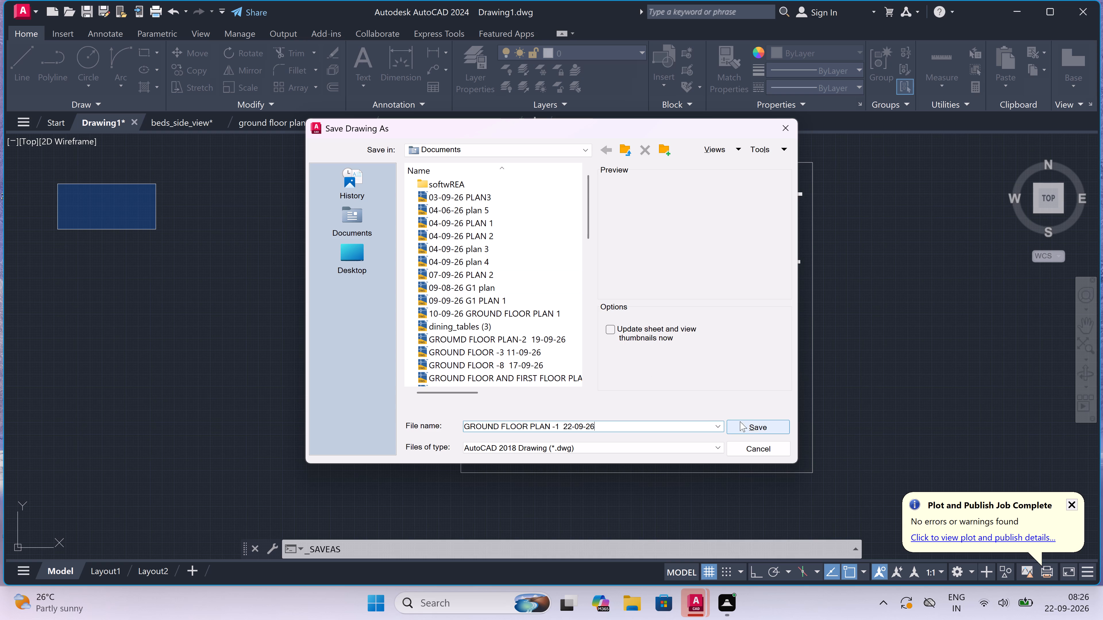
click(757, 427)
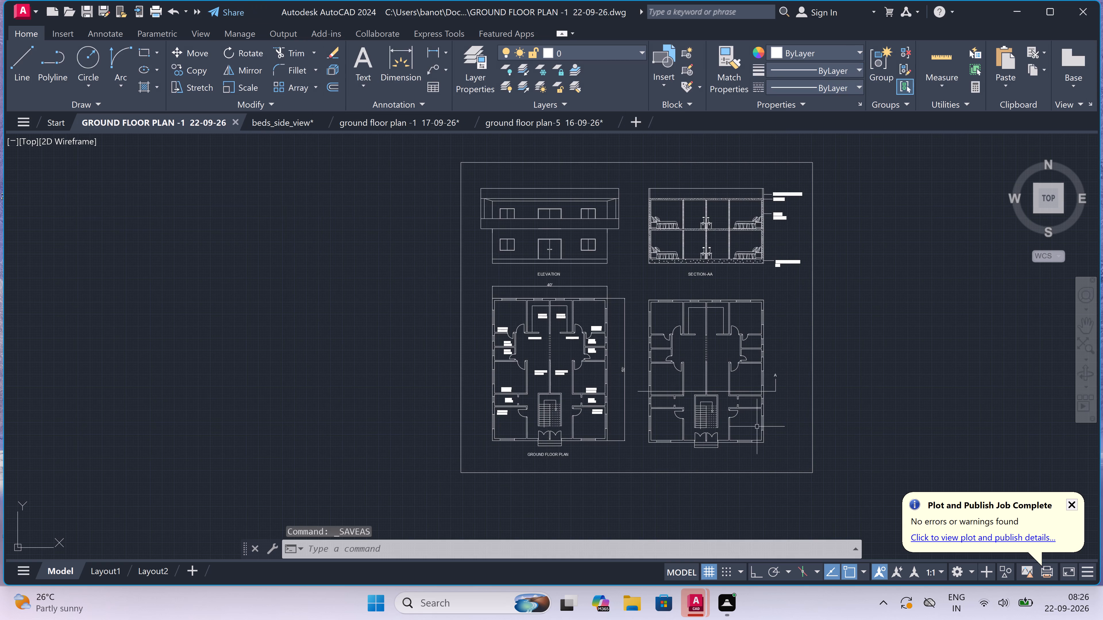
Quit AutoCAD, saving the changes to beds_side_view, ground floor plan -1 17-09-26 and ground floor plan-5 16-09-26.
click(1095, 15)
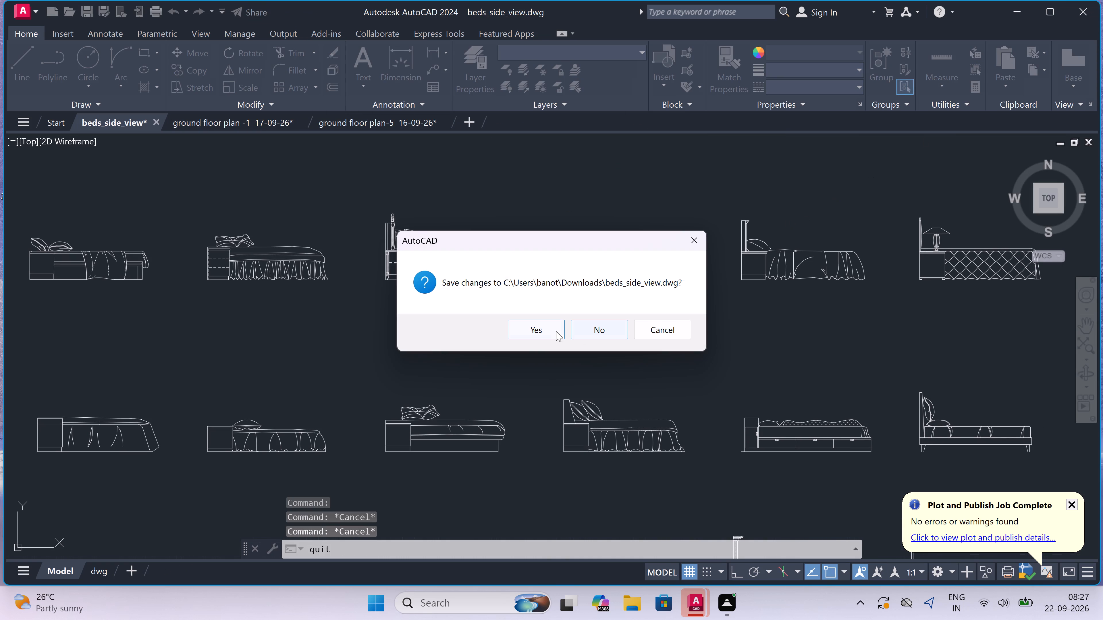
click(532, 335)
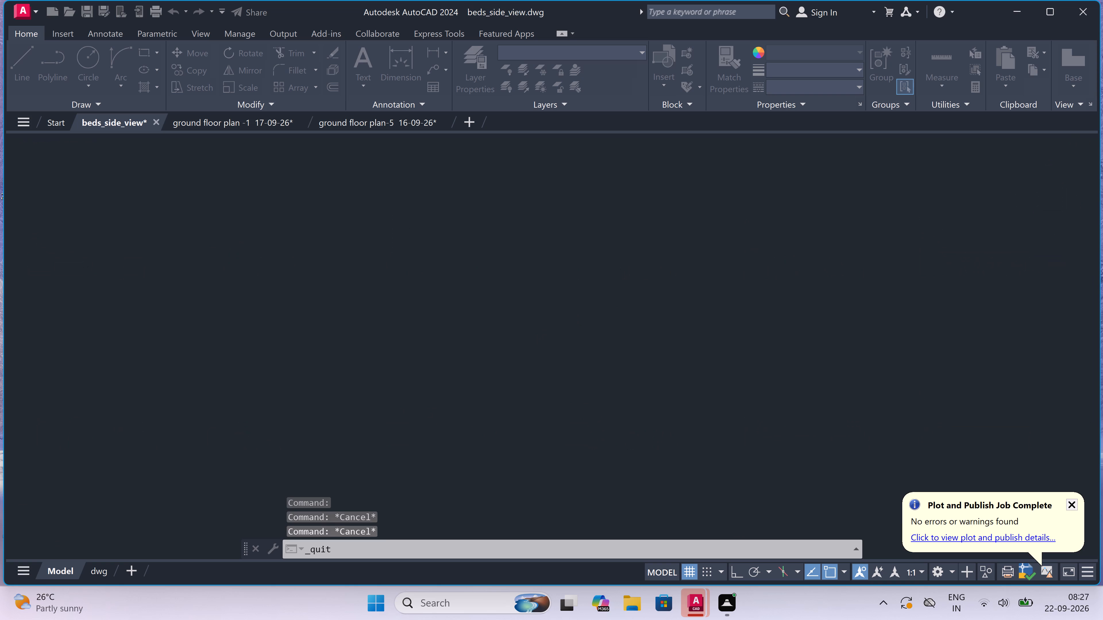
click(542, 323)
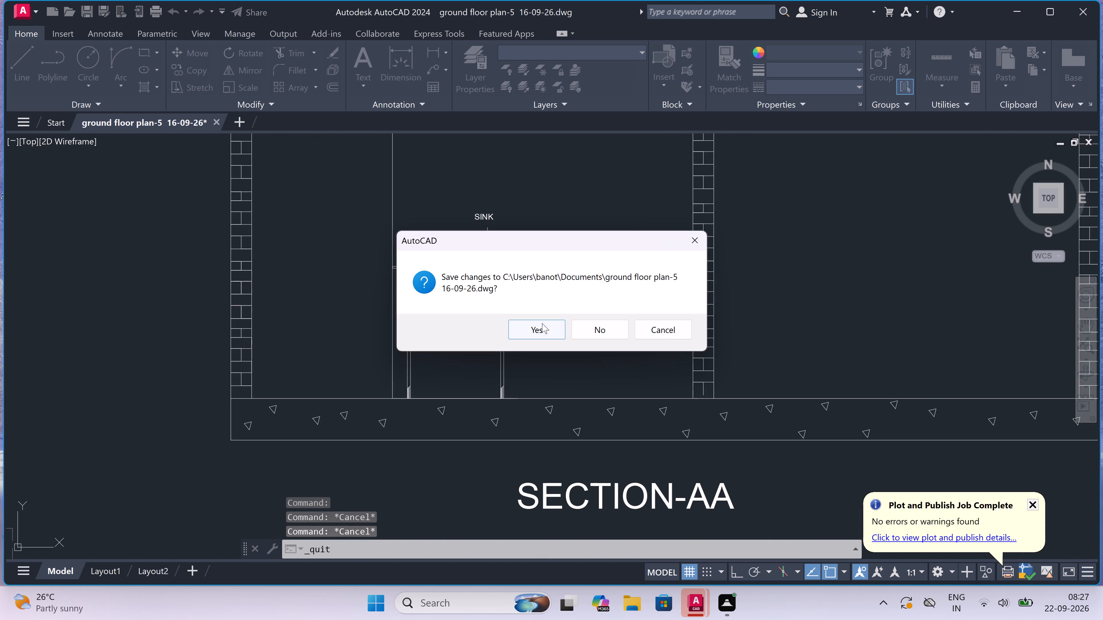
click(542, 323)
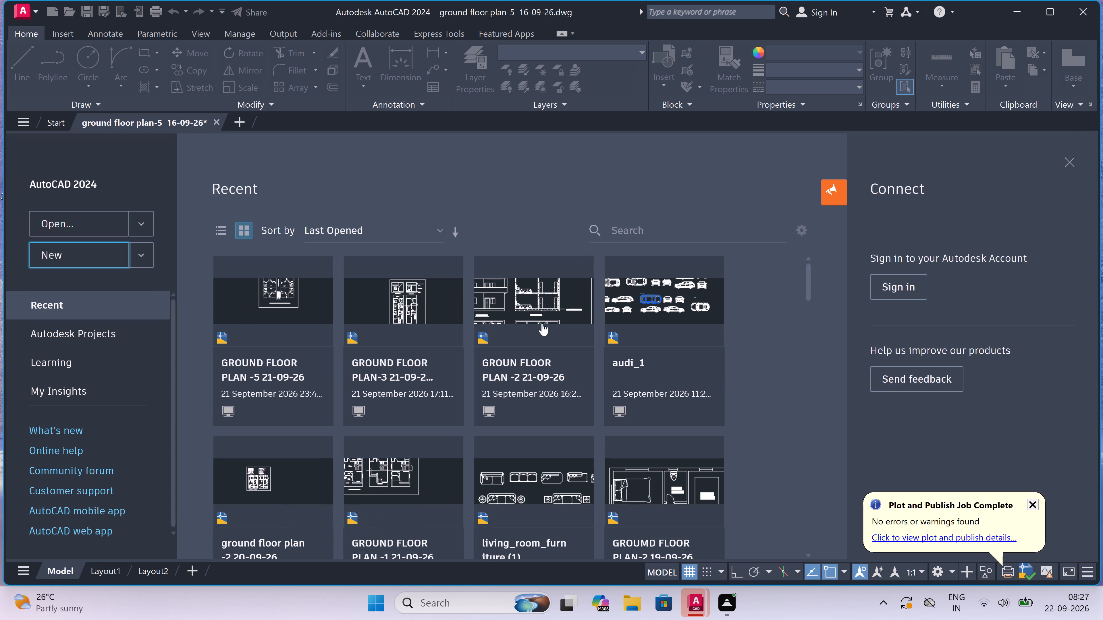